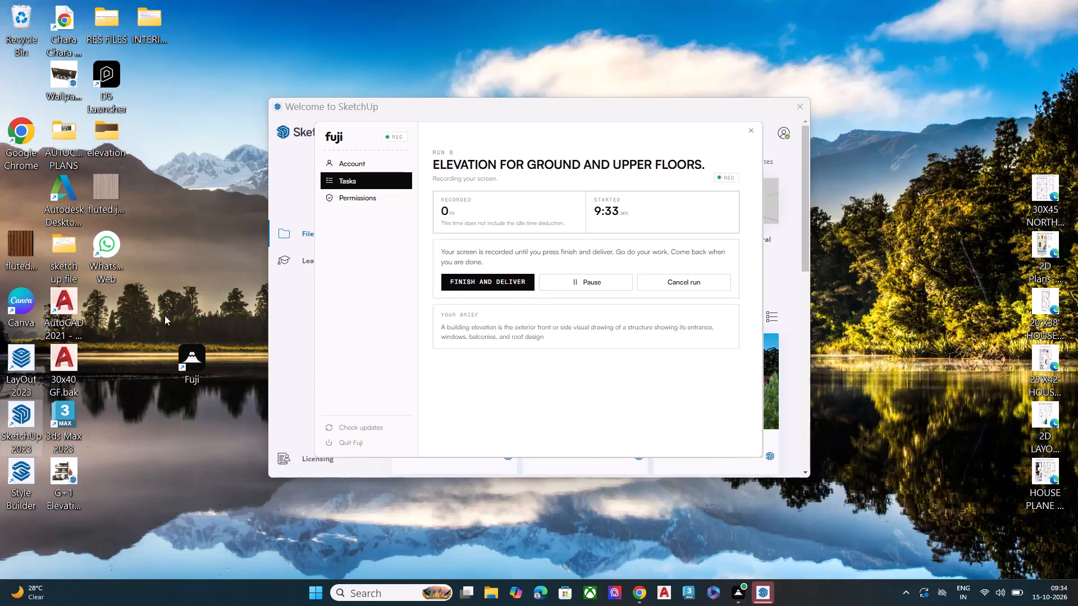
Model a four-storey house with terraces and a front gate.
Switch to SketchUp by bringing its welcome window in front of the recording app.
click(571, 113)
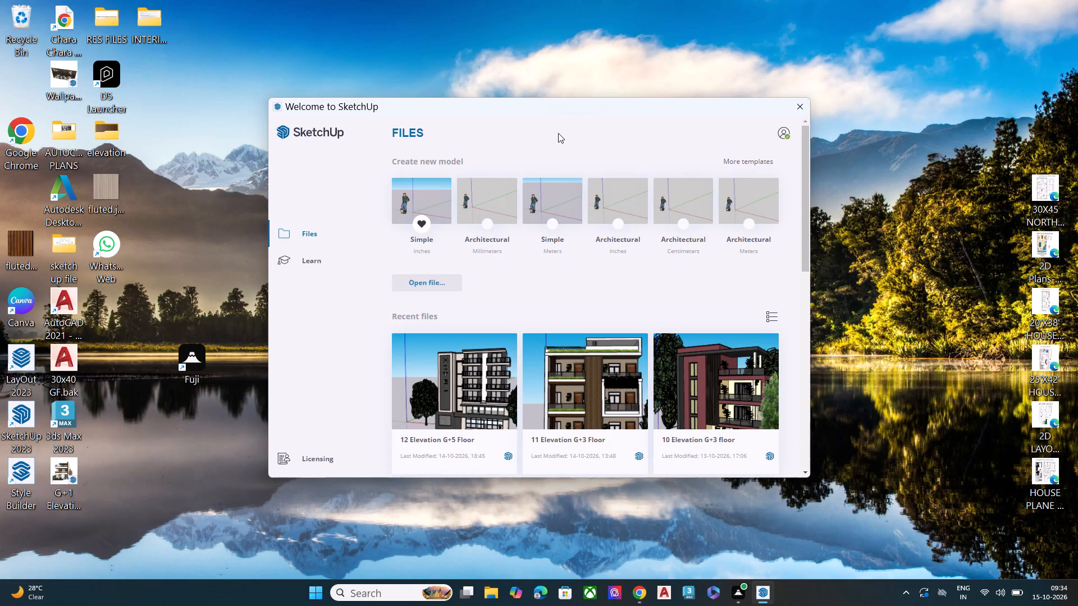
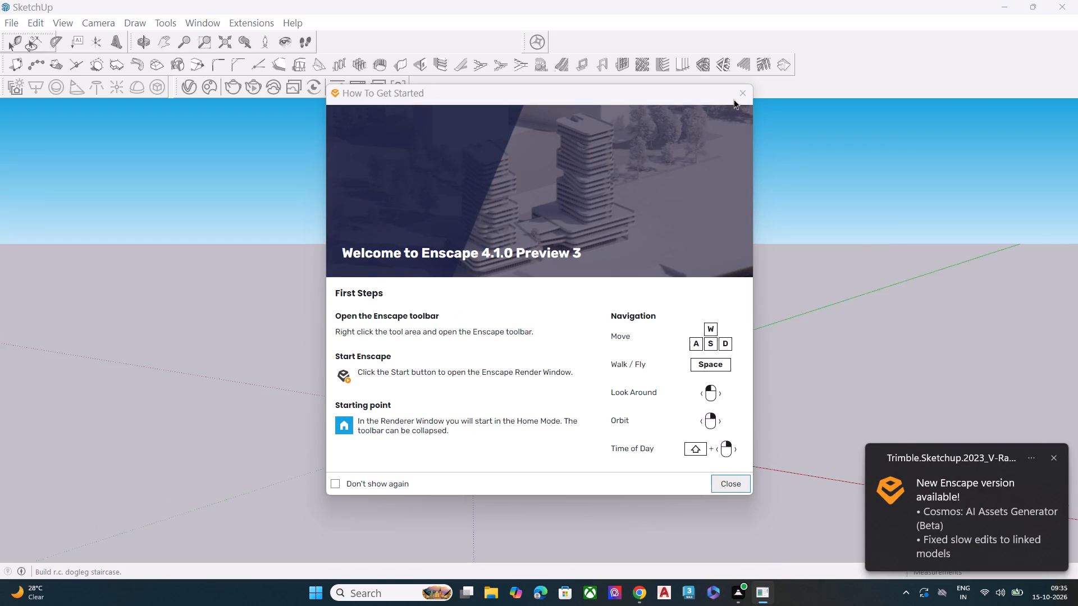
Dismiss the Enscape getting-started window and postpone the D5 LiveSync update.
click(740, 100)
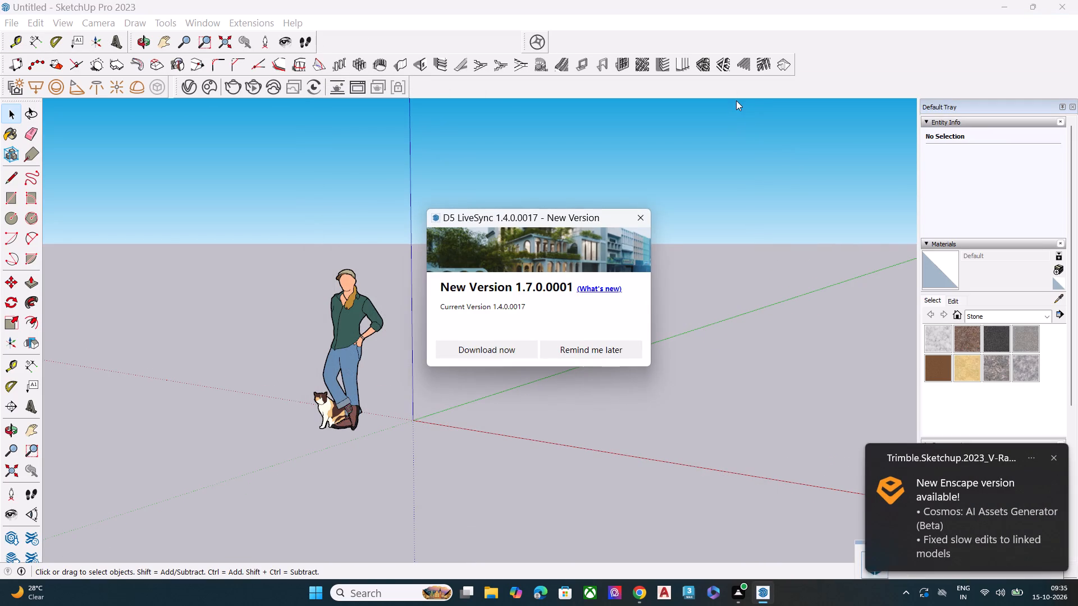
click(608, 351)
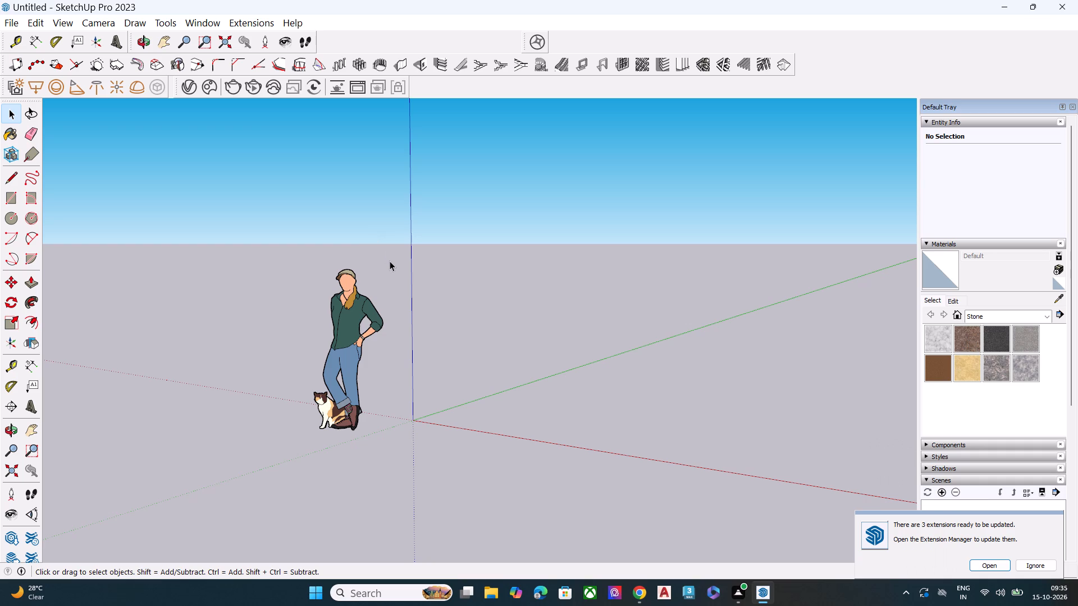
Draw a ground rectangle from the origin, about 192' 11" along the red axis by 74' 2" along the green axis.
scroll(688, 359, up, 2)
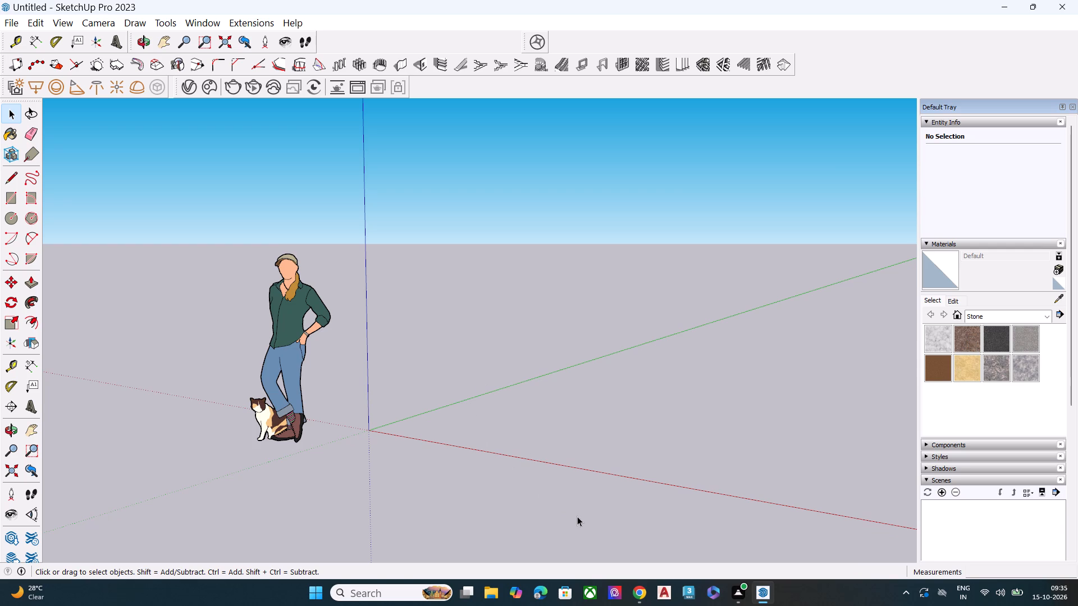
key(r)
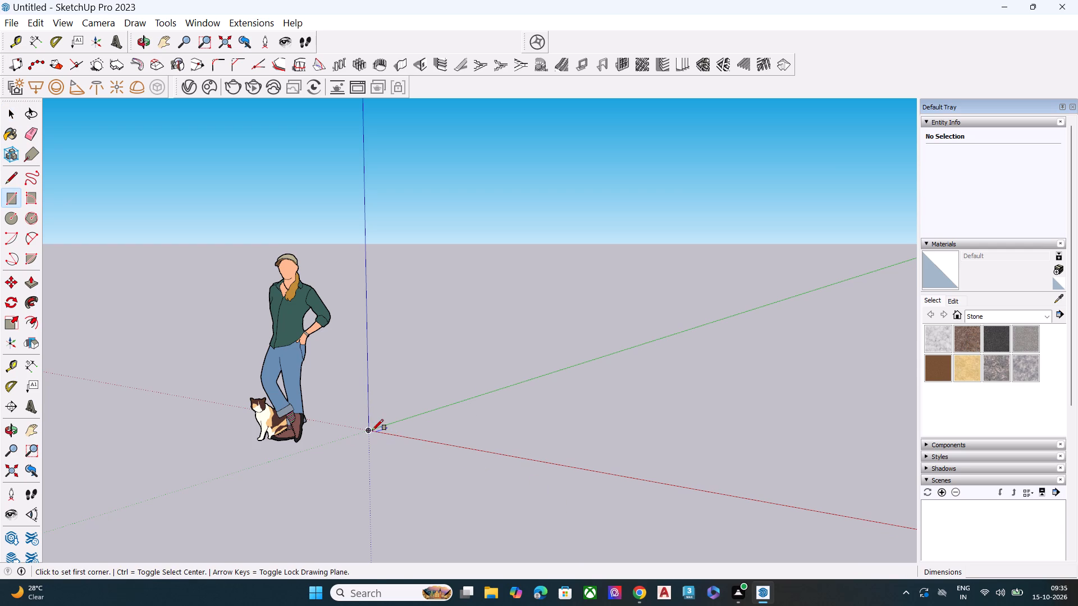
click(372, 430)
scroll(636, 411, down, 1)
middle_drag(659, 398, 670, 527)
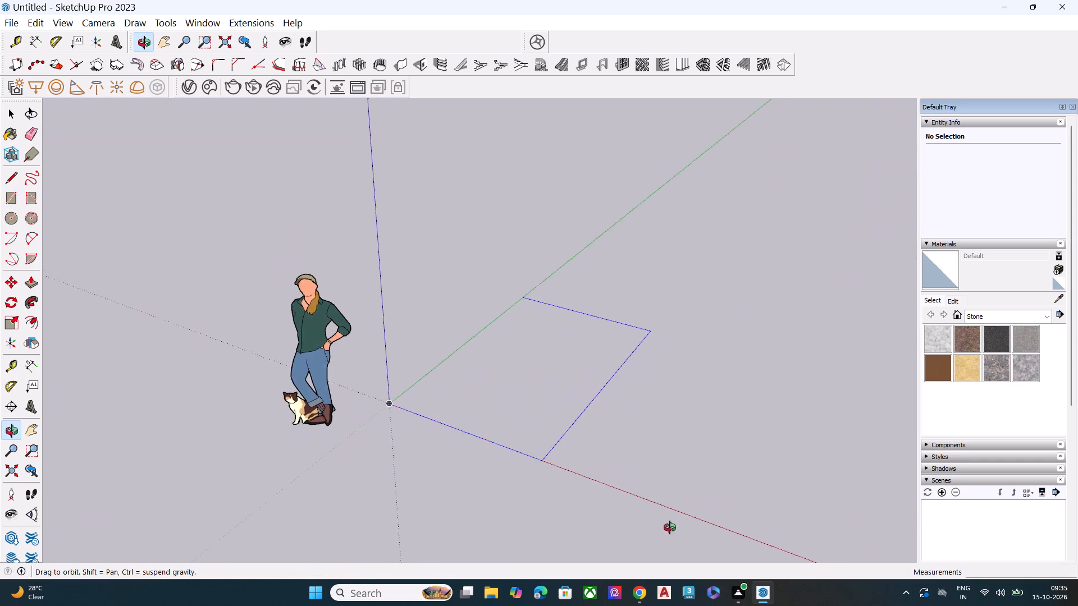
middle_drag(670, 527, 678, 527)
scroll(663, 405, down, 2)
scroll(663, 405, up, 1)
scroll(663, 406, down, 2)
scroll(663, 406, up, 1)
scroll(661, 406, down, 7)
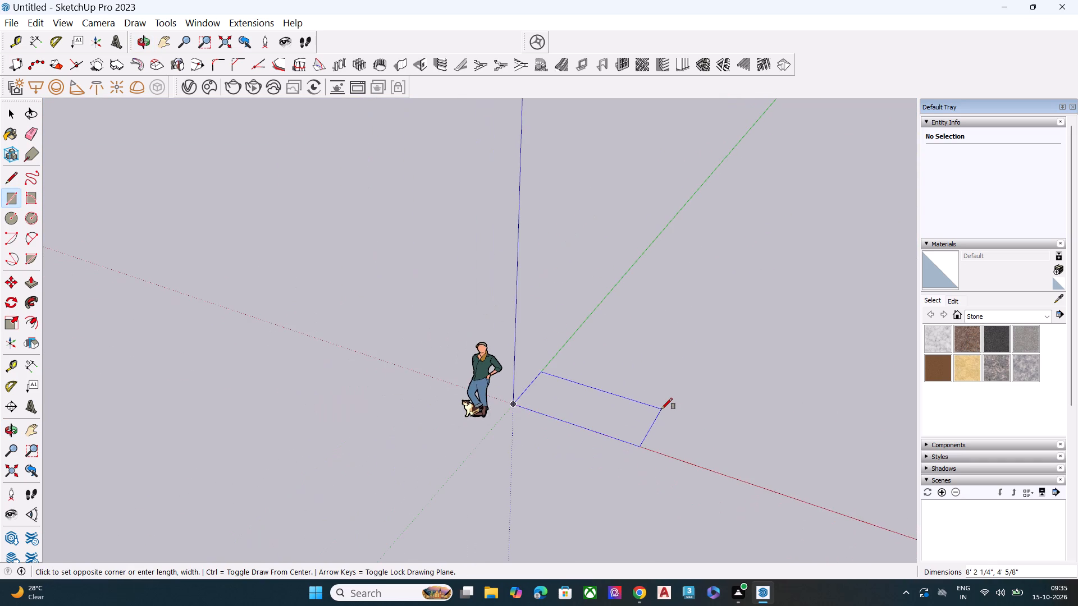
scroll(720, 301, down, 3)
scroll(701, 313, up, 1)
scroll(700, 314, down, 2)
scroll(689, 321, up, 1)
scroll(677, 327, down, 6)
scroll(659, 330, up, 1)
scroll(659, 330, down, 8)
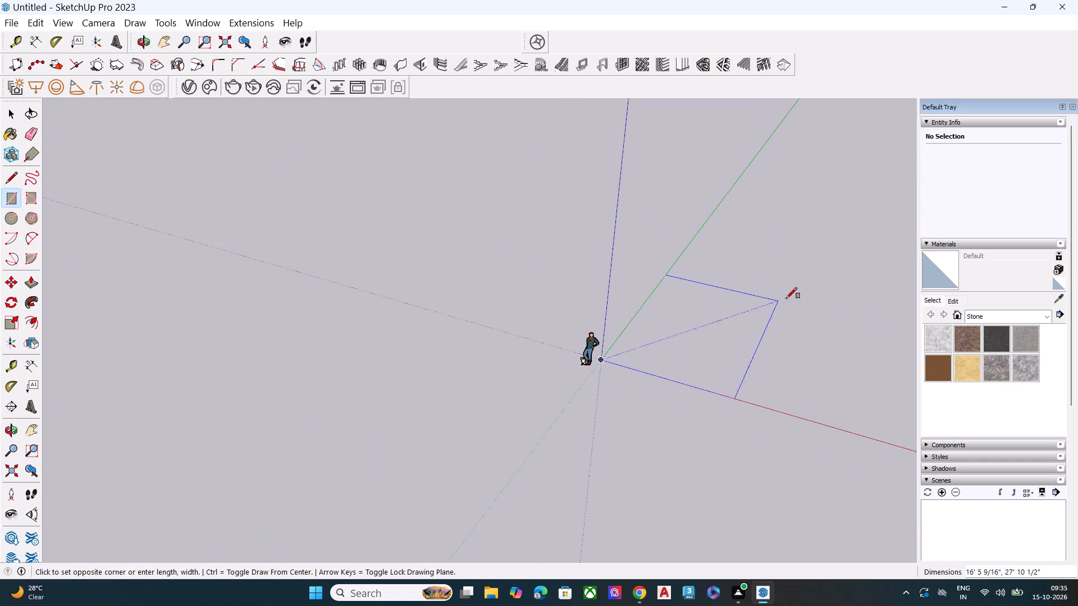
middle_drag(803, 297, 849, 219)
scroll(756, 284, down, 10)
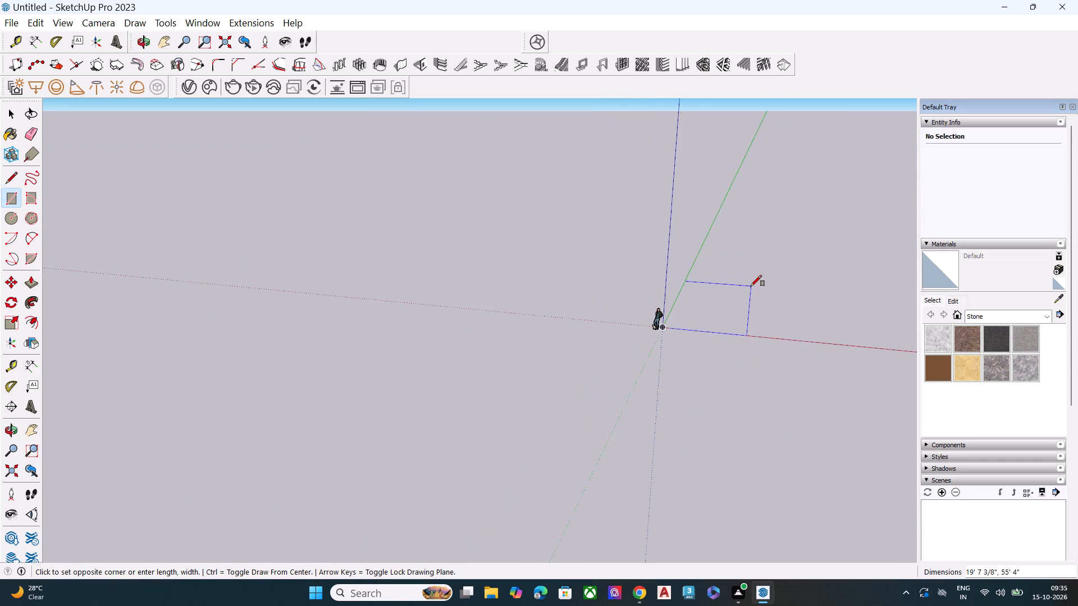
scroll(751, 286, down, 6)
middle_drag(767, 292, 939, 248)
scroll(878, 243, up, 2)
scroll(858, 243, down, 1)
scroll(853, 243, up, 6)
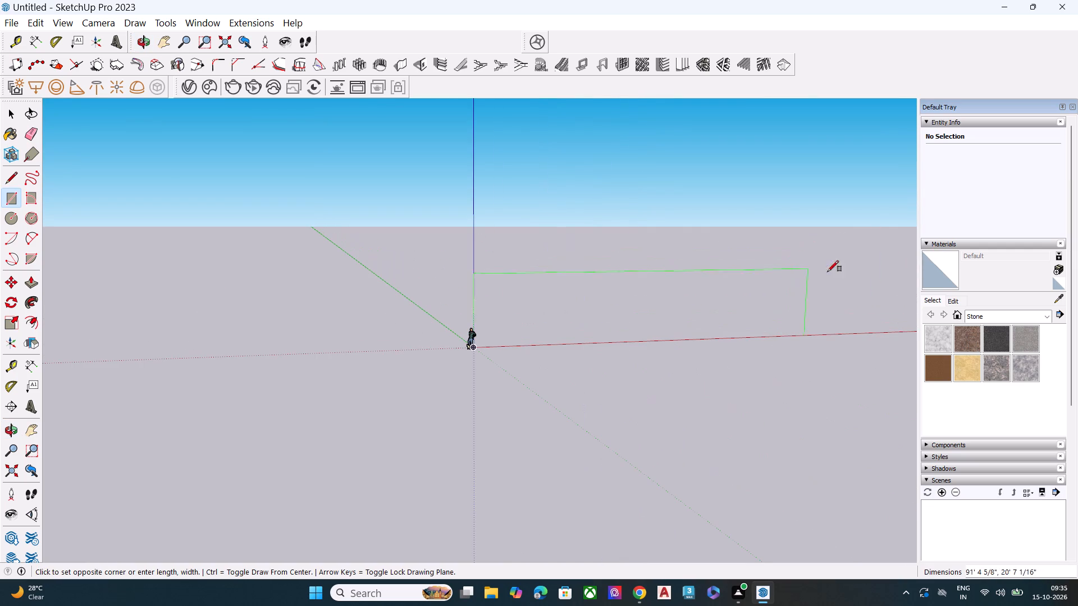
middle_drag(832, 270, 797, 310)
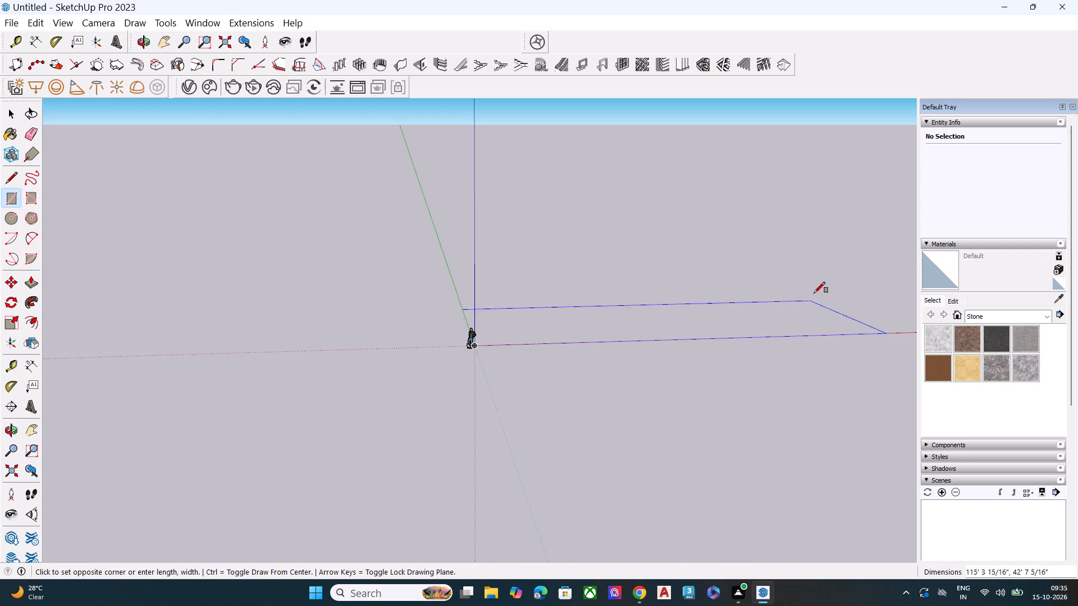
middle_drag(814, 273, 752, 352)
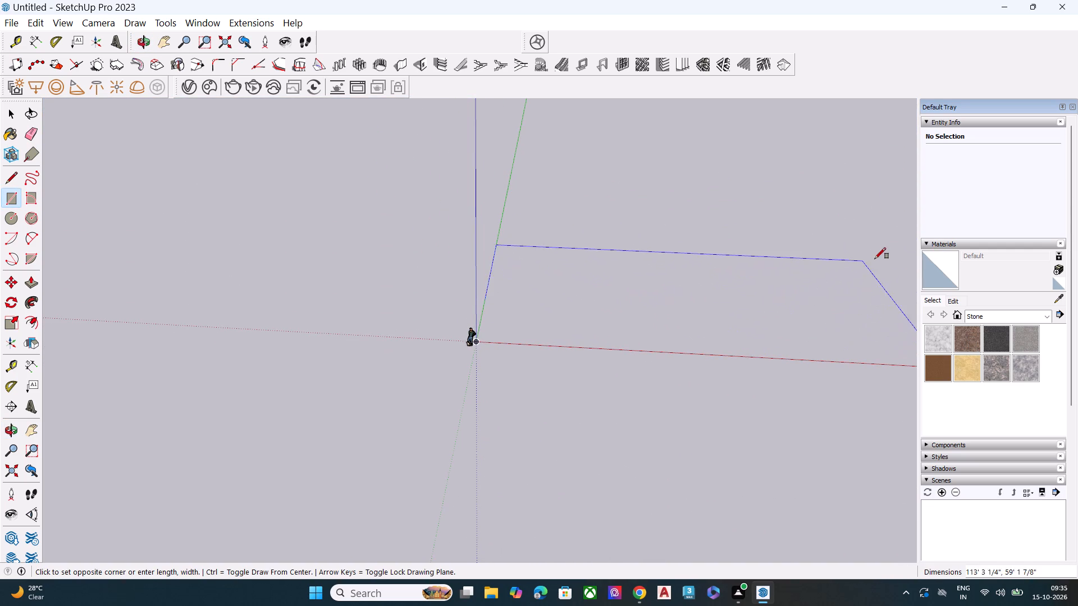
scroll(657, 259, down, 1)
scroll(622, 261, up, 2)
scroll(599, 263, down, 2)
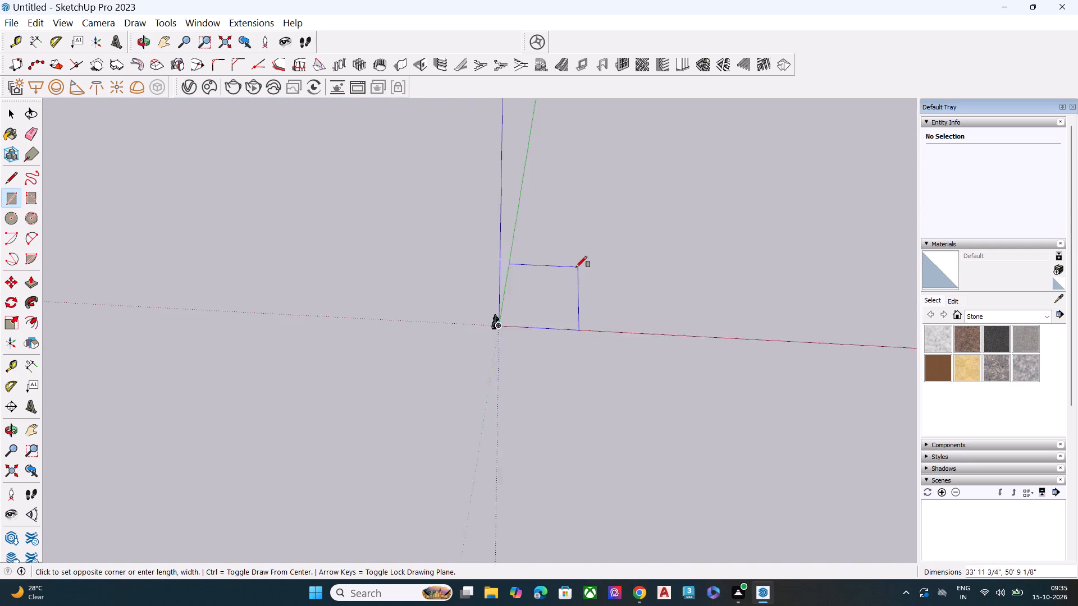
scroll(576, 267, down, 7)
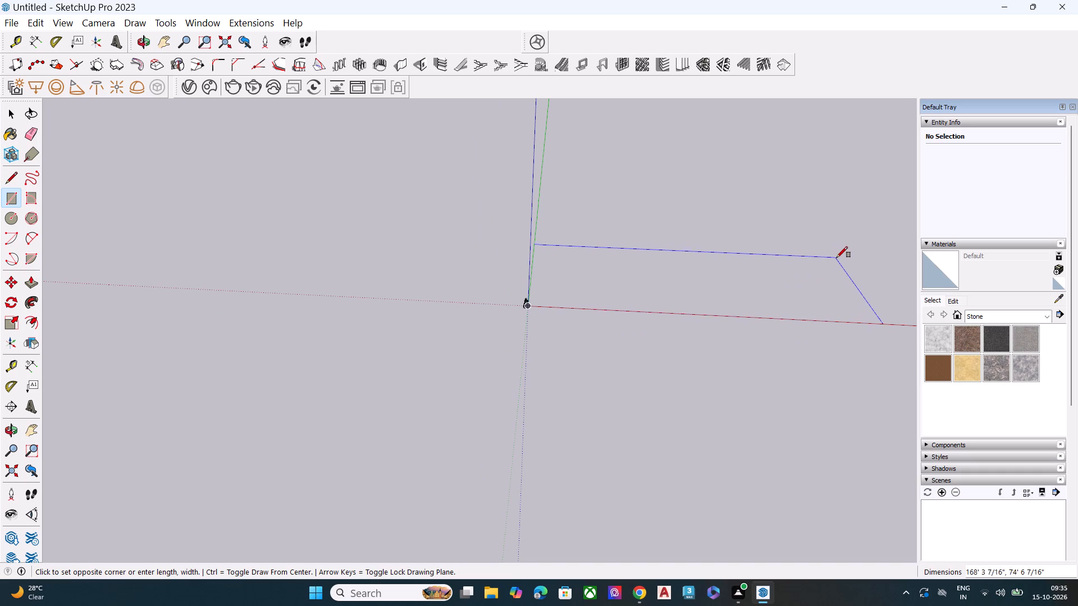
click(883, 259)
Push/Pull the ground rectangle upward into a tall freehand block, higher than it is wide.
middle_drag(723, 324, 513, 315)
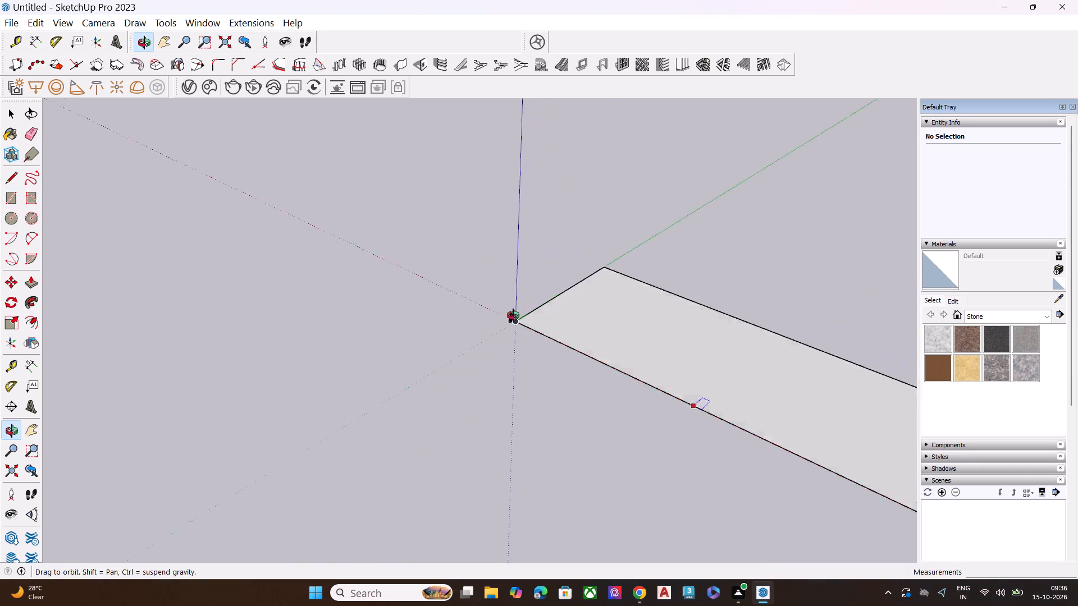
middle_drag(513, 315, 523, 226)
scroll(527, 233, up, 2)
scroll(554, 268, down, 1)
scroll(554, 268, up, 1)
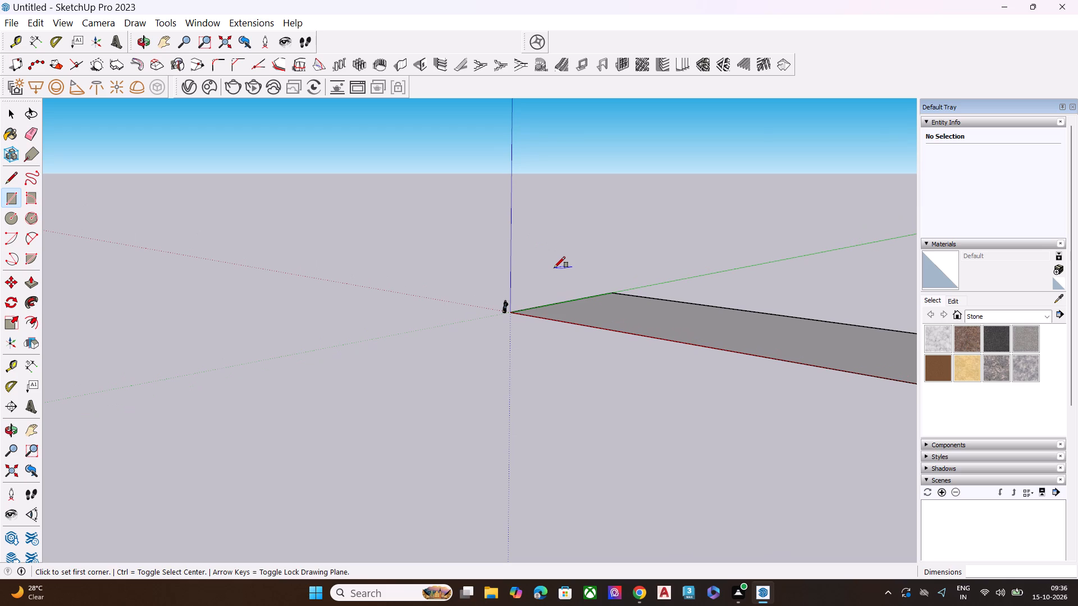
scroll(554, 275, down, 7)
middle_drag(517, 449, 652, 490)
scroll(671, 317, up, 2)
scroll(671, 317, down, 1)
scroll(671, 317, up, 5)
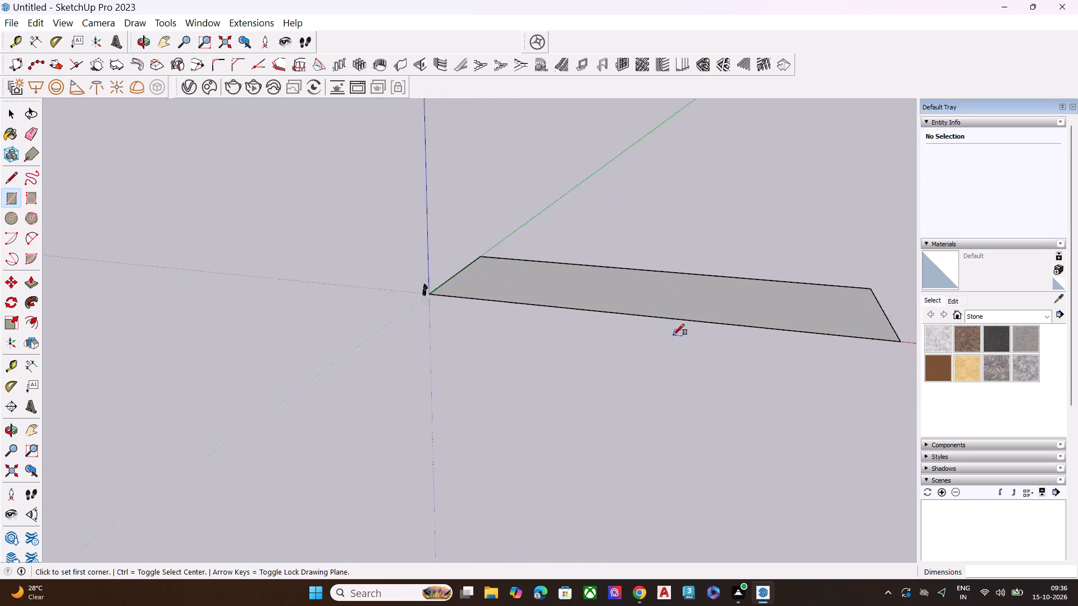
scroll(673, 335, up, 4)
key(space)
key(p)
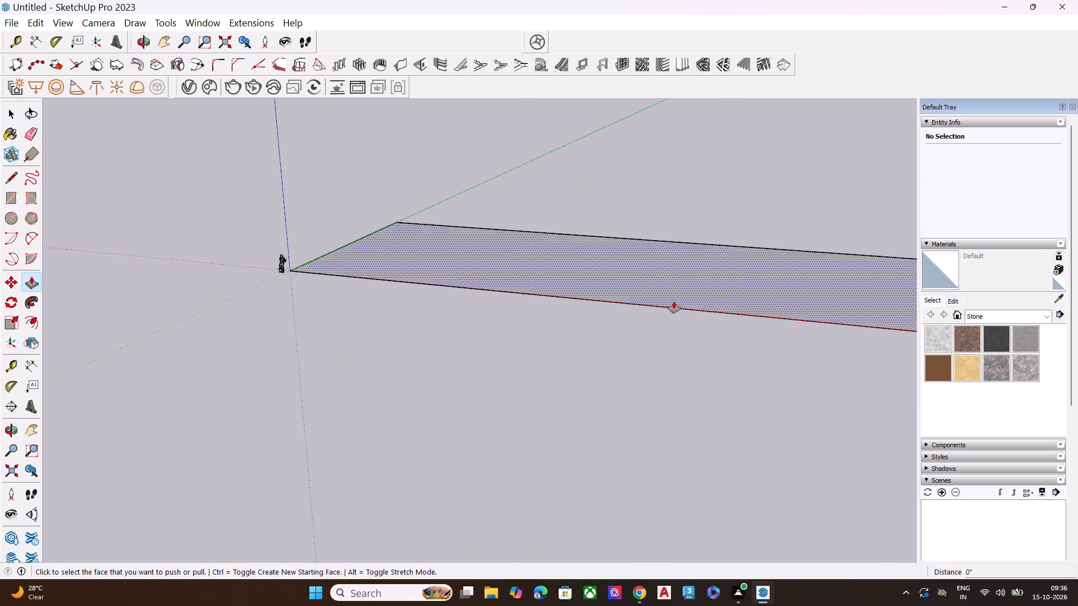
click(673, 295)
scroll(612, 222, down, 3)
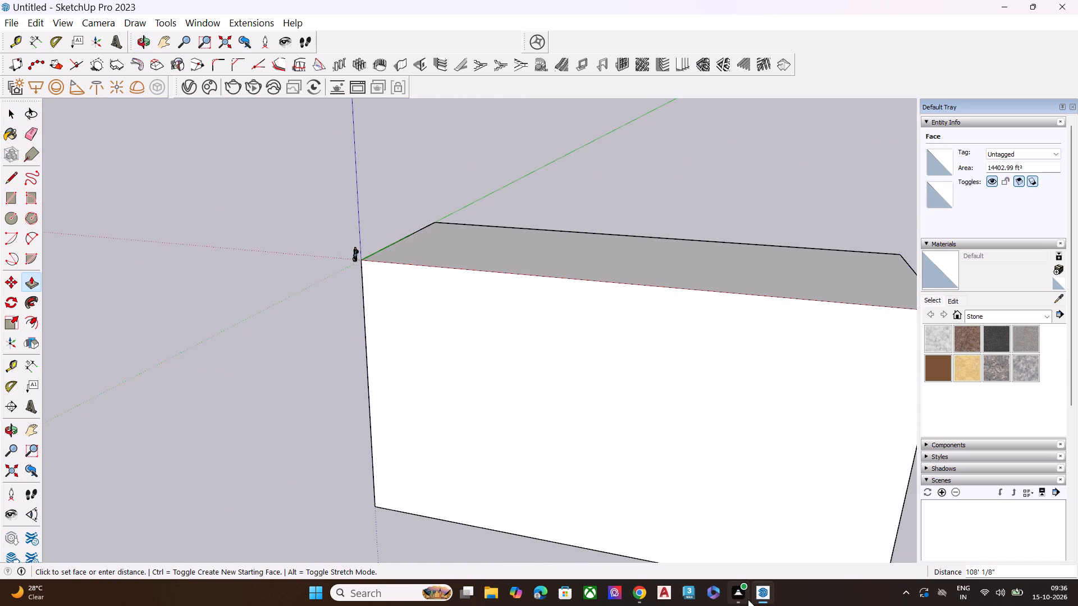
scroll(533, 290, down, 8)
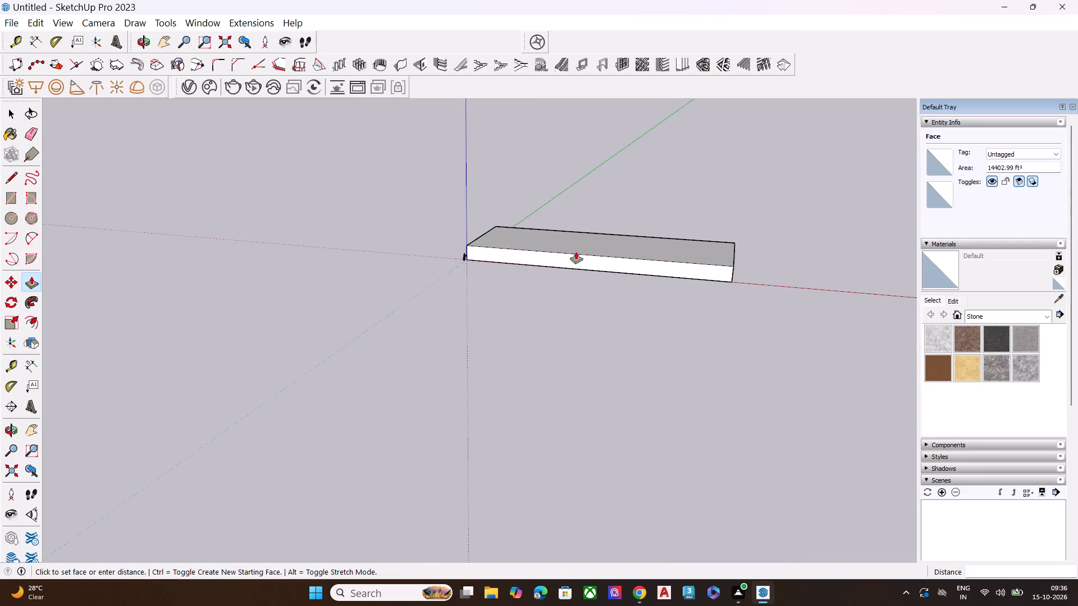
scroll(576, 252, down, 11)
scroll(563, 338, up, 1)
scroll(561, 343, down, 3)
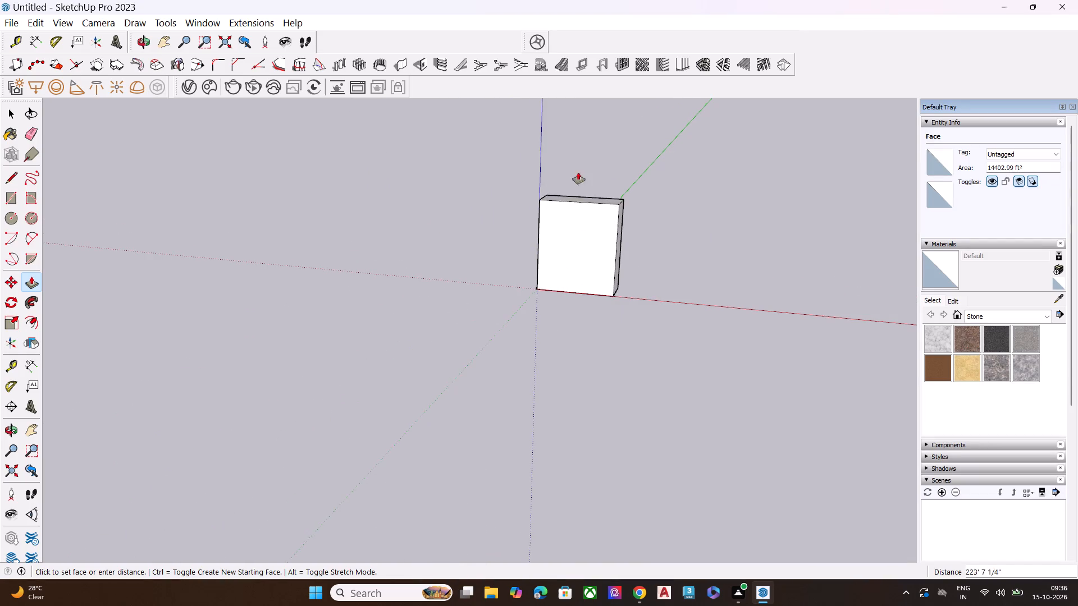
click(589, 132)
key(space)
Delete the default human scale figure at the block's base corner near the origin.
scroll(574, 246, up, 8)
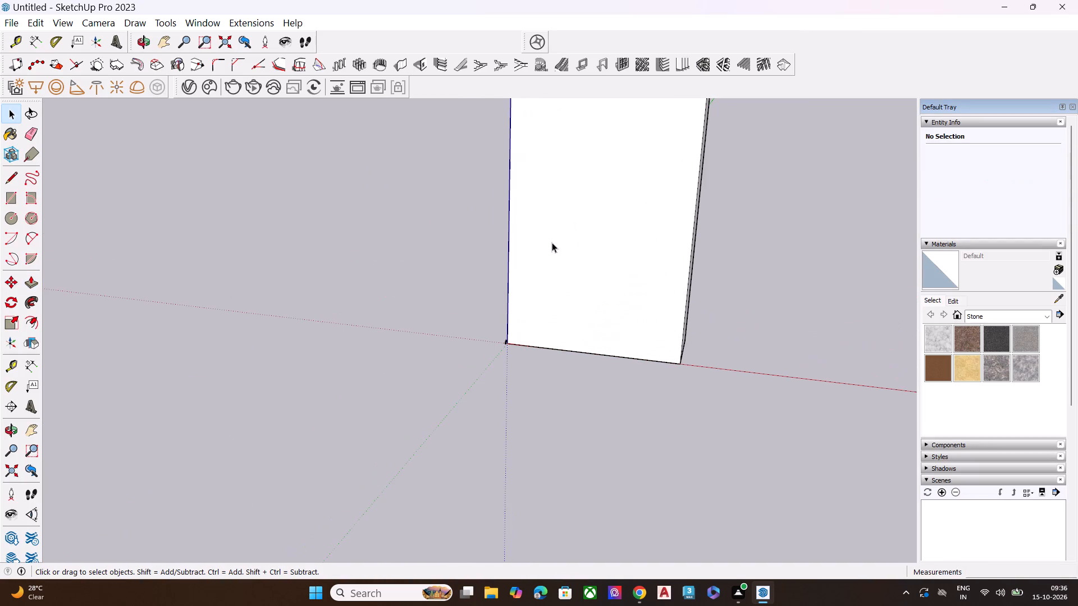
middle_drag(553, 319, 572, 207)
scroll(572, 207, up, 1)
scroll(537, 315, down, 8)
scroll(548, 217, up, 9)
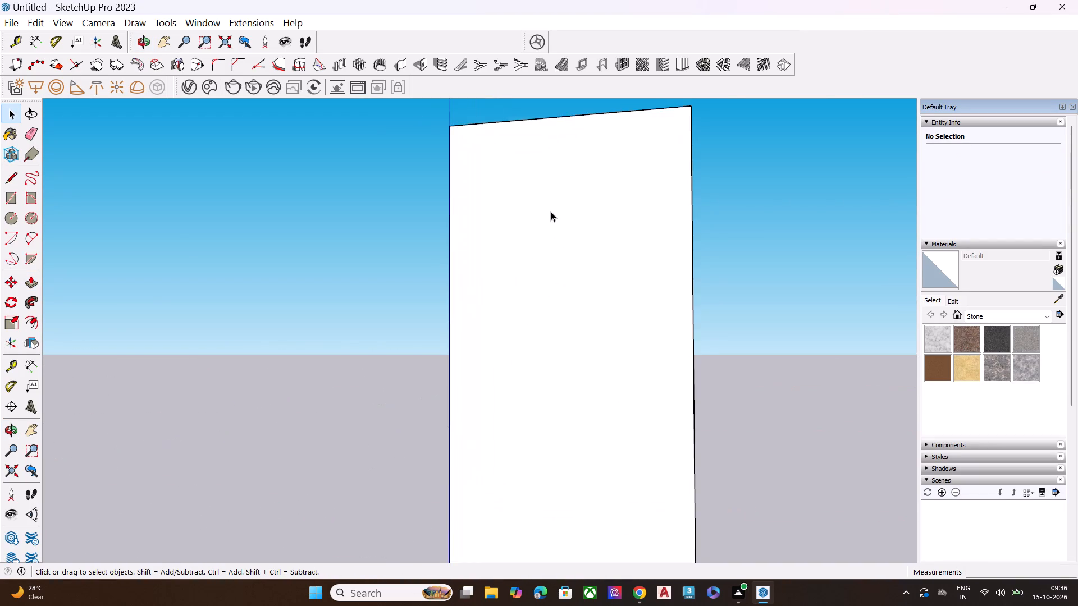
scroll(550, 246, down, 4)
middle_drag(551, 281, 559, 307)
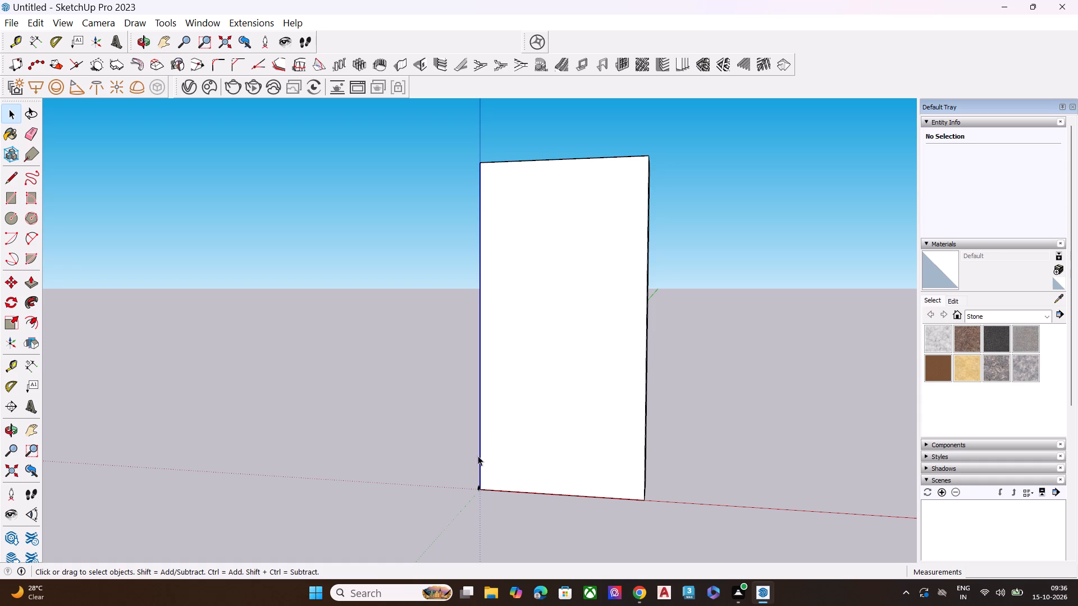
scroll(479, 472, up, 14)
click(478, 484)
key(Delete)
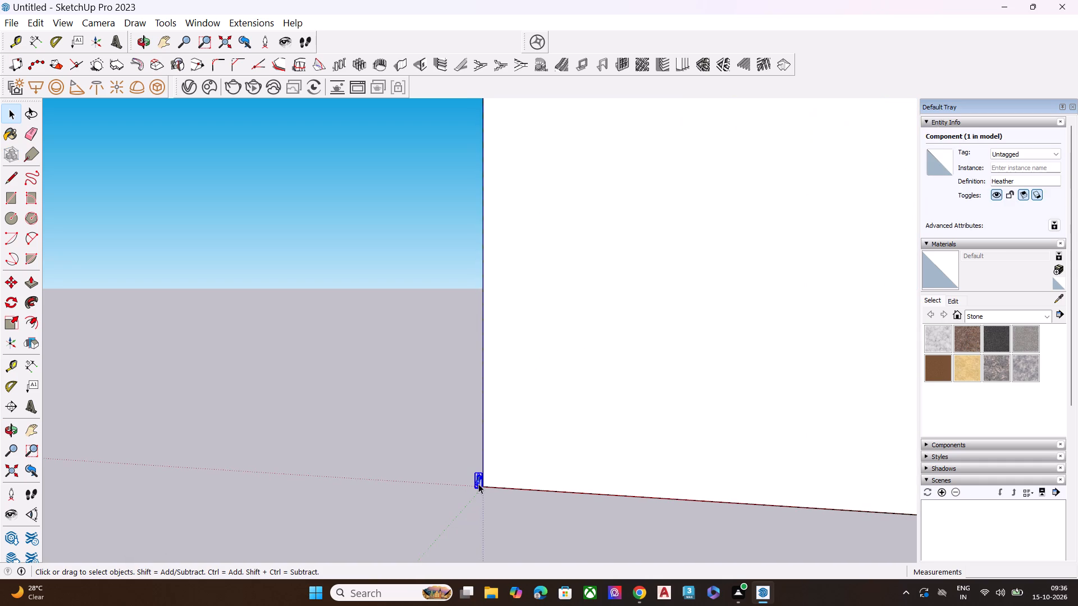
scroll(482, 480, down, 4)
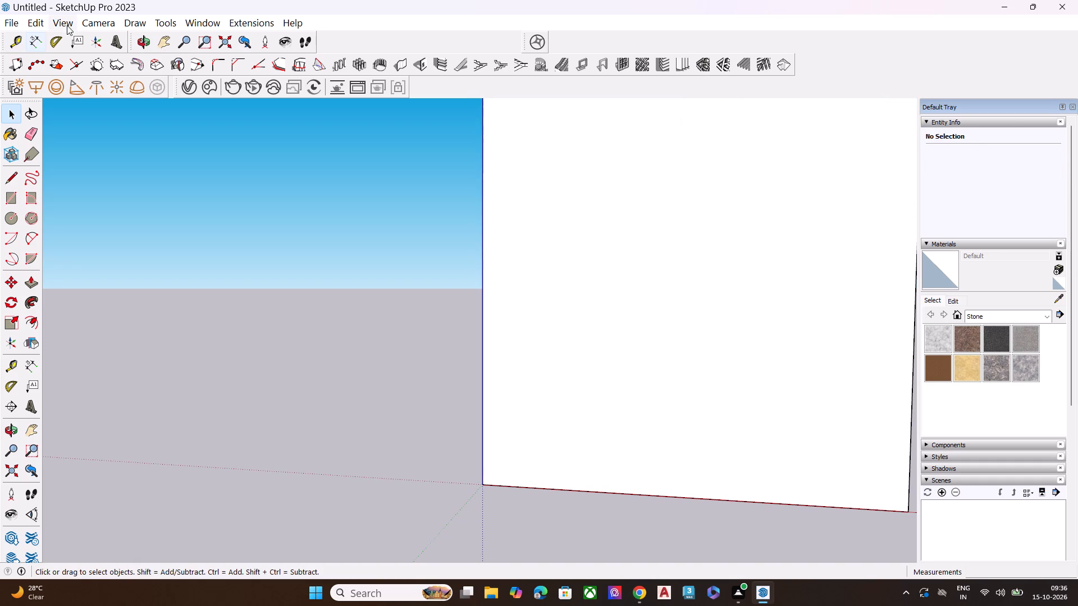
Set the model's length display precision to 1/2" in the architectural units settings and close the settings.
click(196, 24)
click(207, 95)
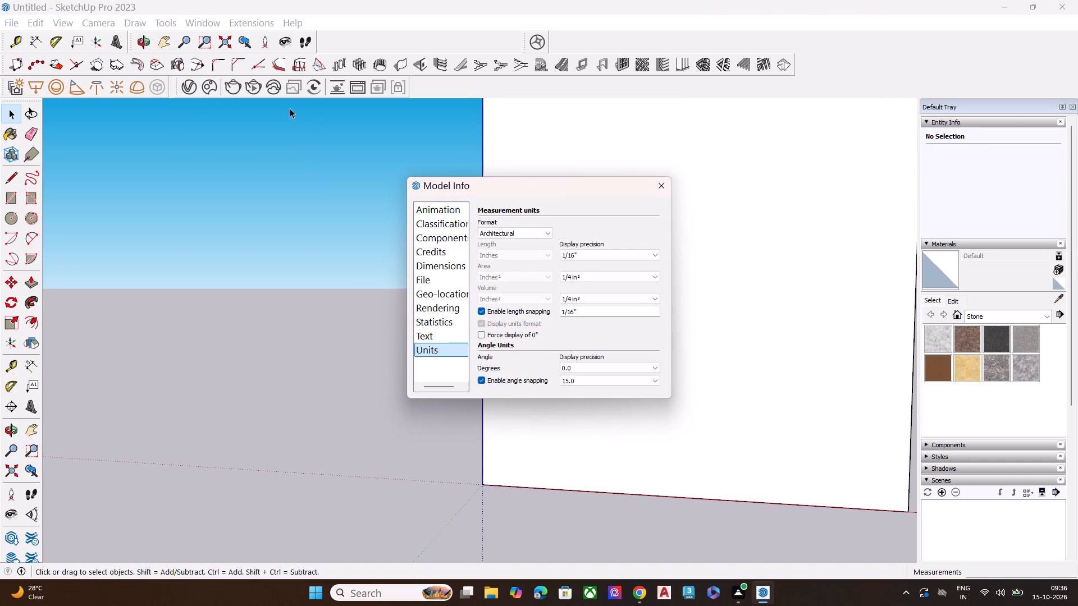
click(586, 255)
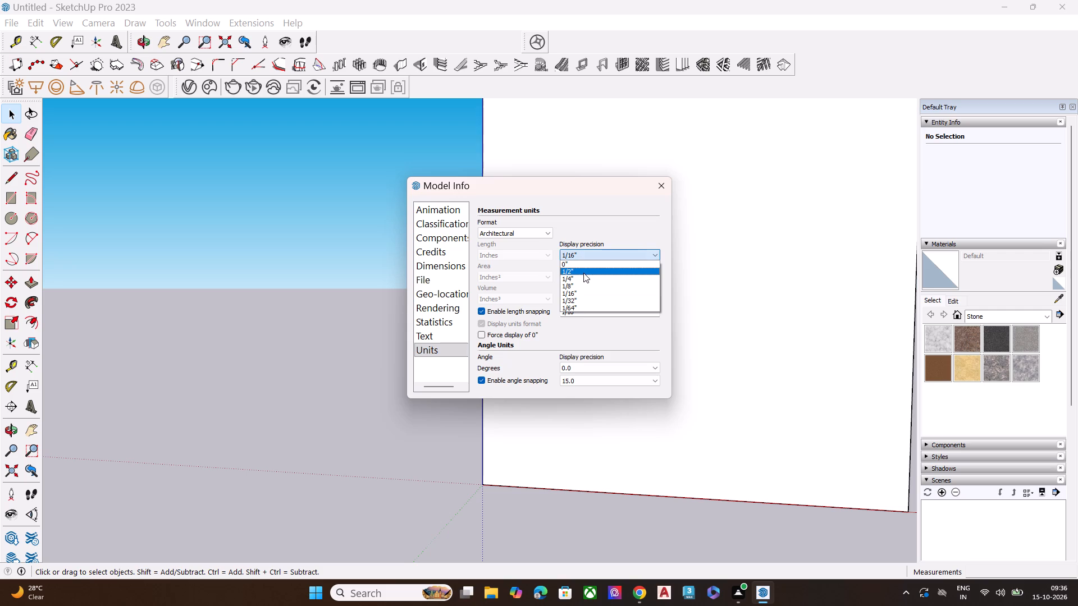
click(583, 273)
click(623, 146)
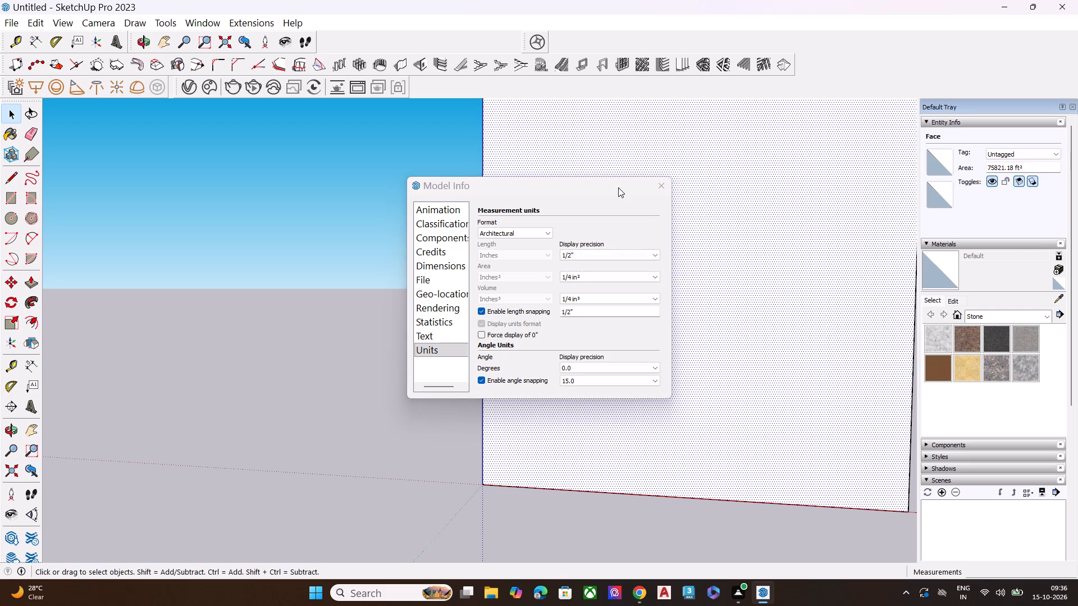
click(653, 185)
Push/Pull the block's narrow side face outward along the red axis to widen the front facade freehand.
scroll(309, 327, down, 14)
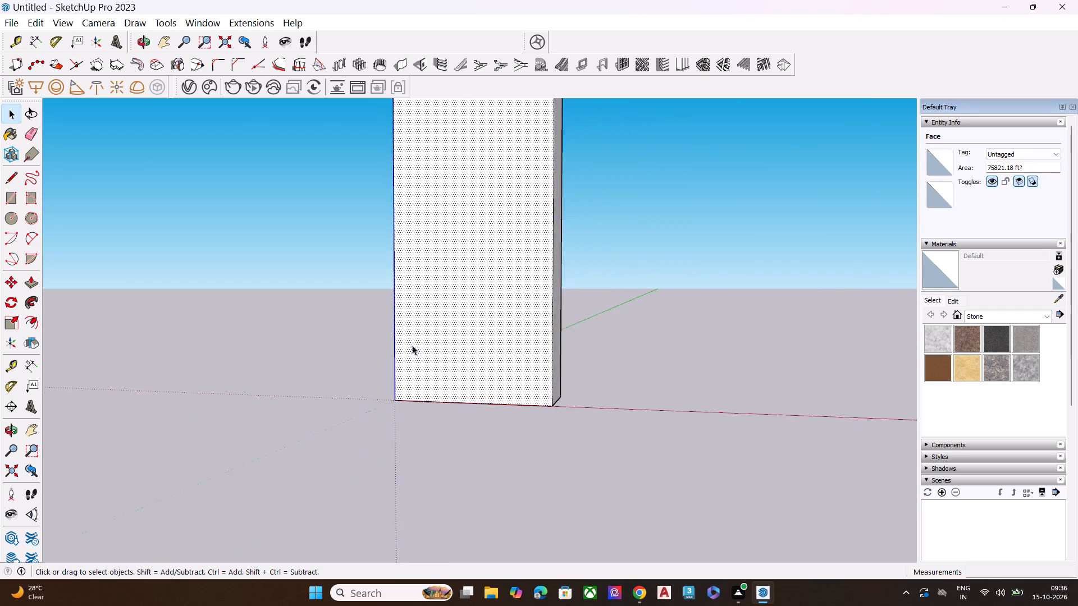
scroll(412, 345, down, 5)
scroll(431, 316, up, 1)
middle_drag(432, 315, 468, 276)
scroll(455, 250, up, 7)
middle_drag(498, 268, 368, 380)
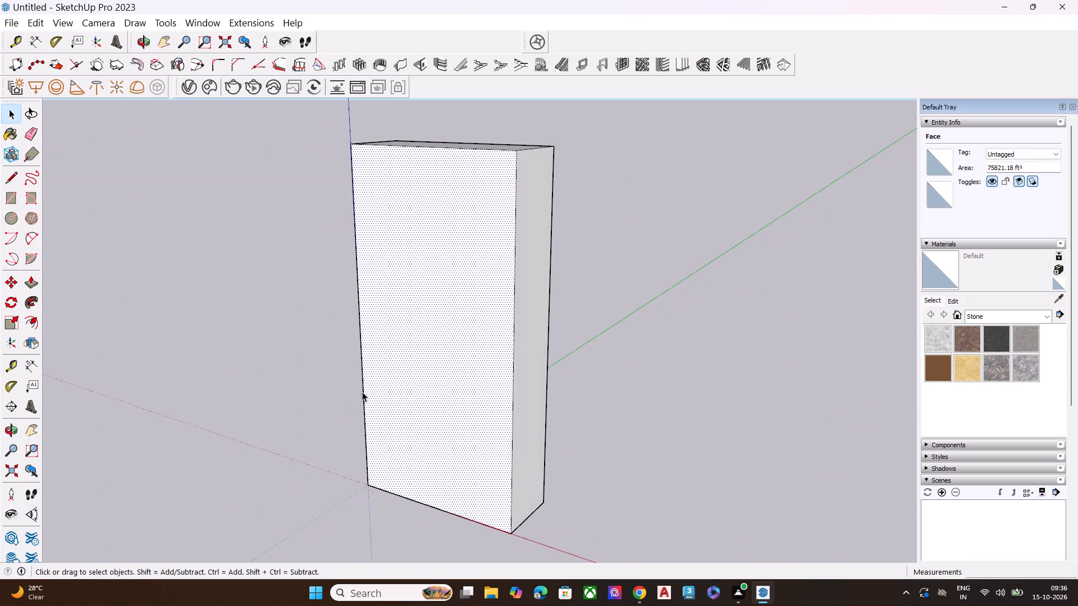
click(538, 278)
key(p)
click(538, 278)
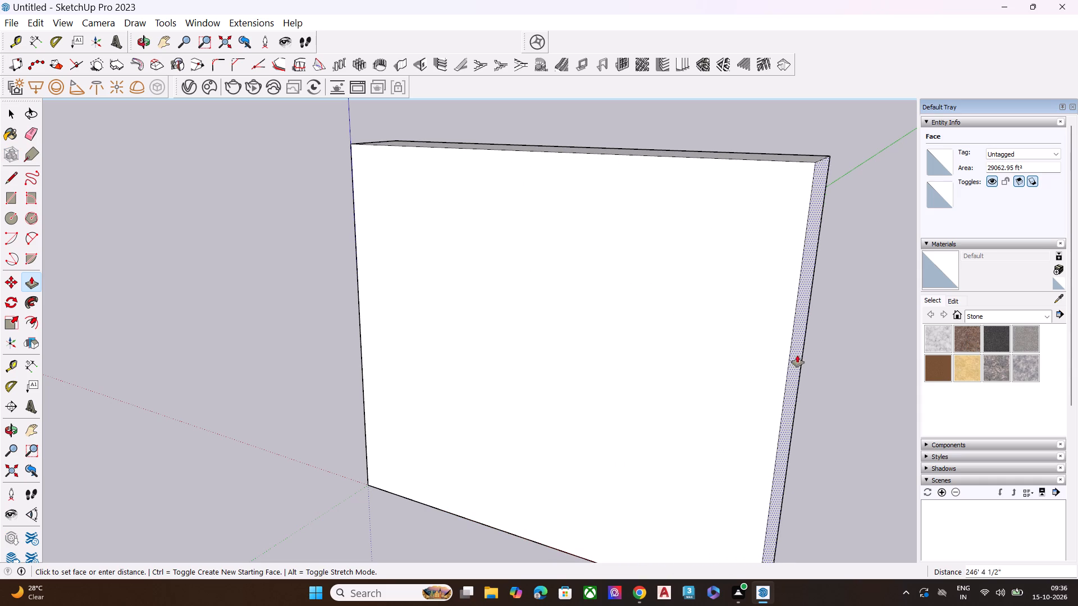
click(854, 368)
key(space)
scroll(580, 342, down, 1)
middle_drag(576, 336, 632, 293)
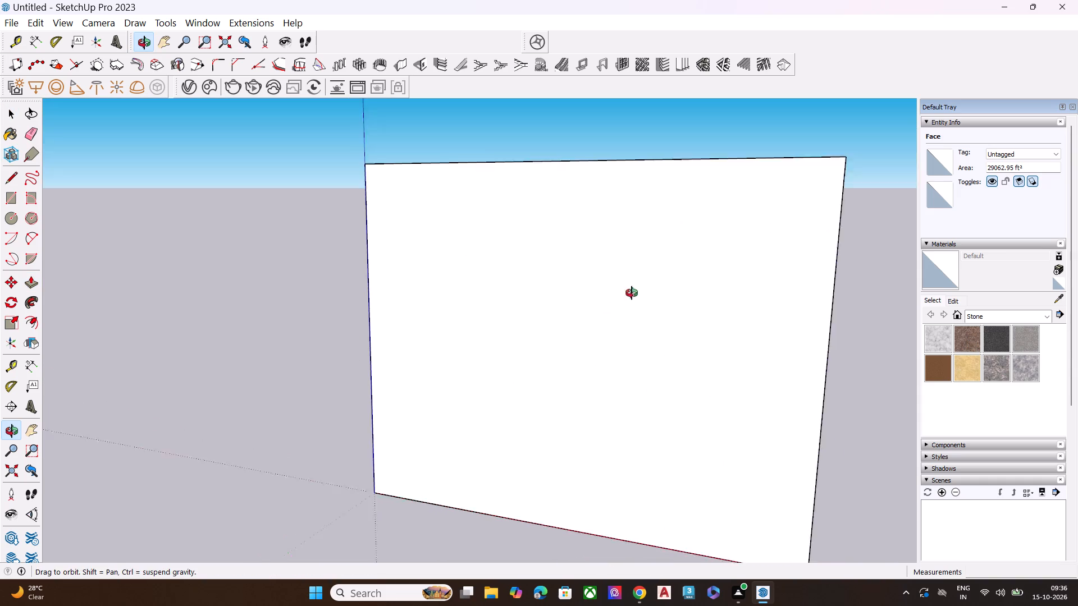
middle_drag(632, 293, 695, 253)
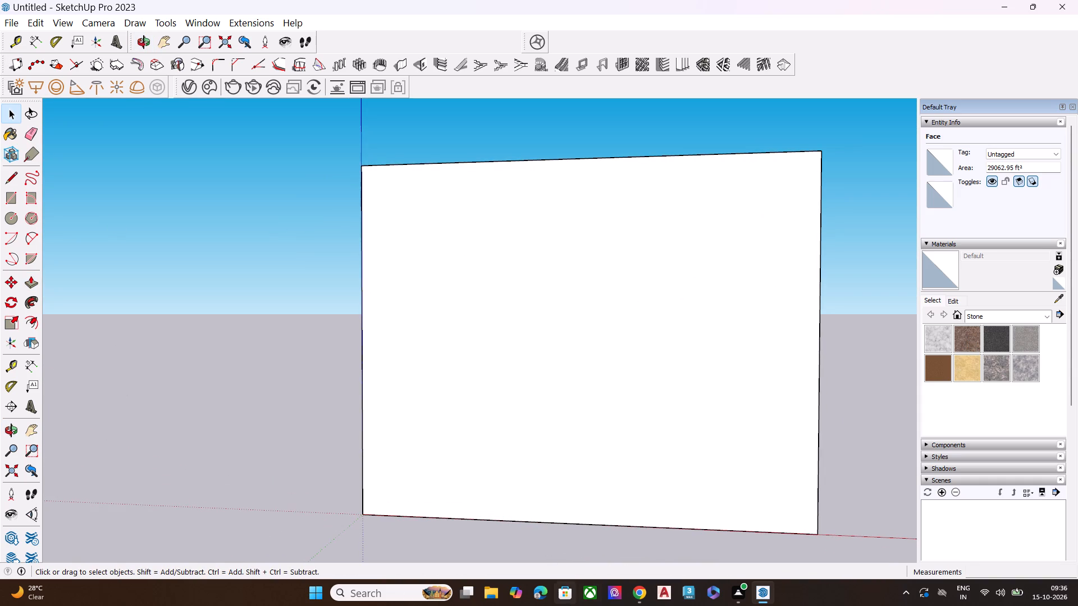
Open the SketchUp projects PDF from the recent files and place it side by side with the SketchUp model.
click(491, 599)
double_click(253, 314)
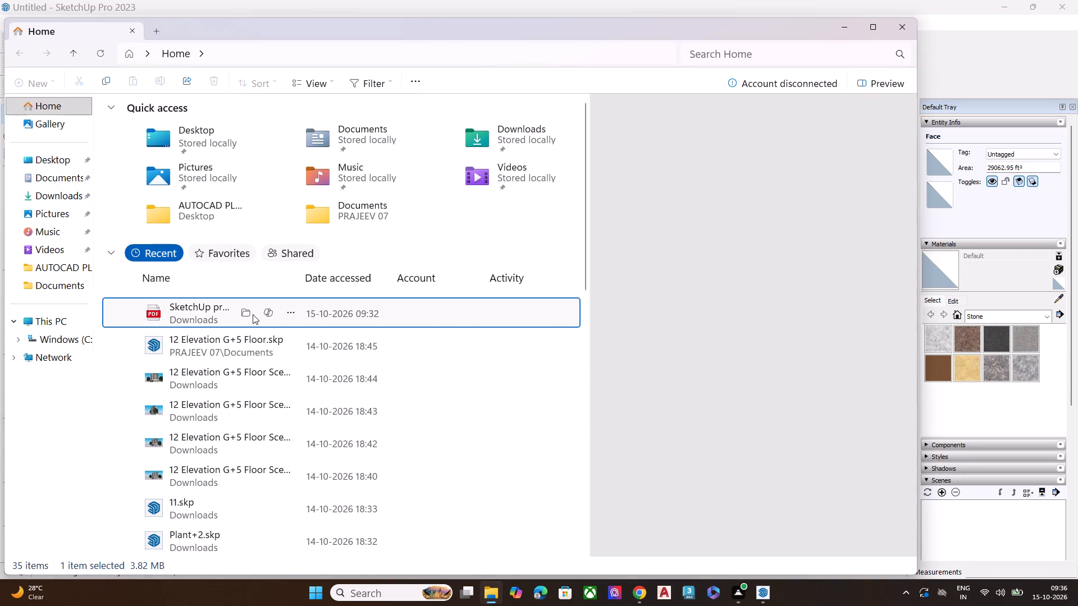
double_click(746, 171)
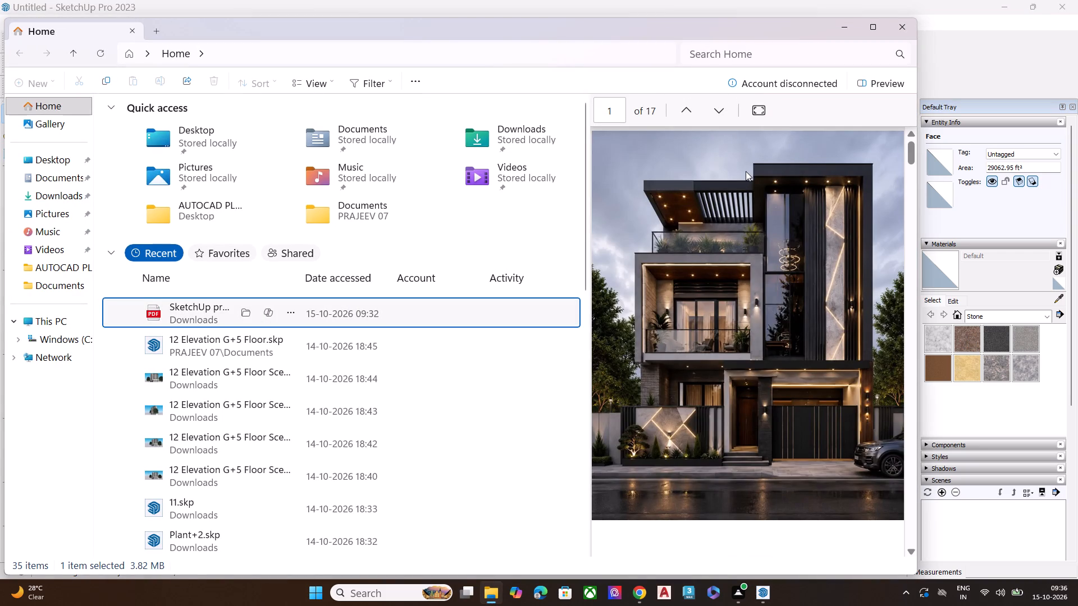
drag(519, 32, 514, 326)
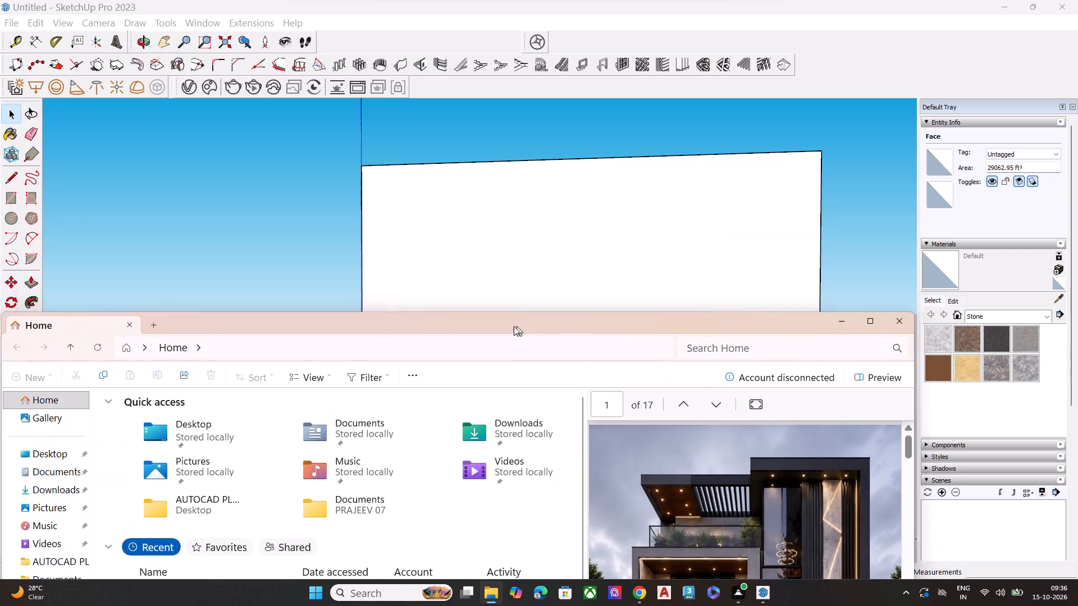
drag(514, 326, 531, 20)
click(213, 312)
double_click(211, 302)
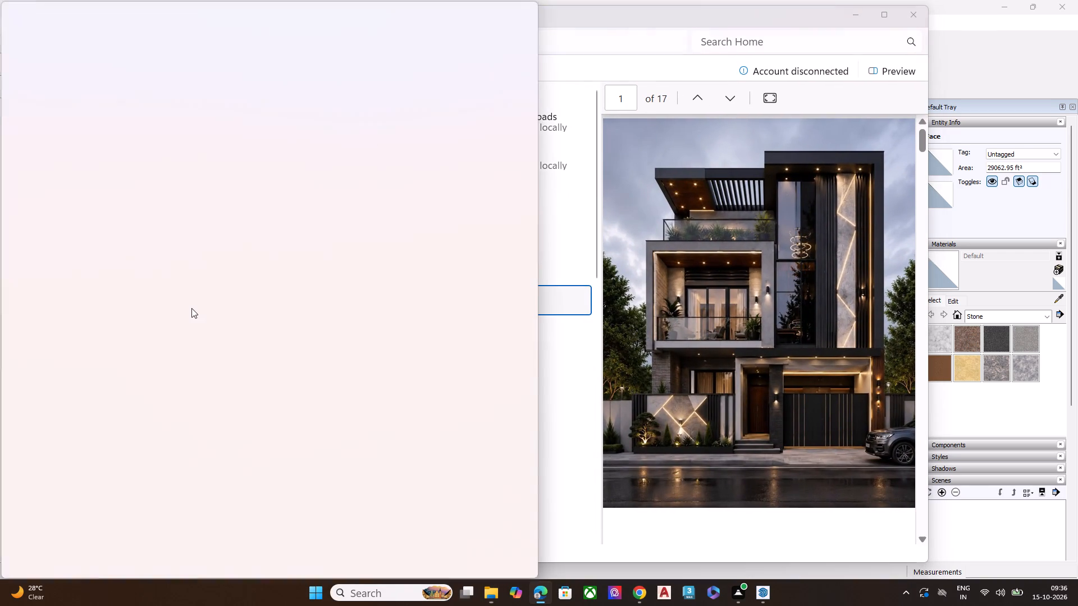
click(857, 20)
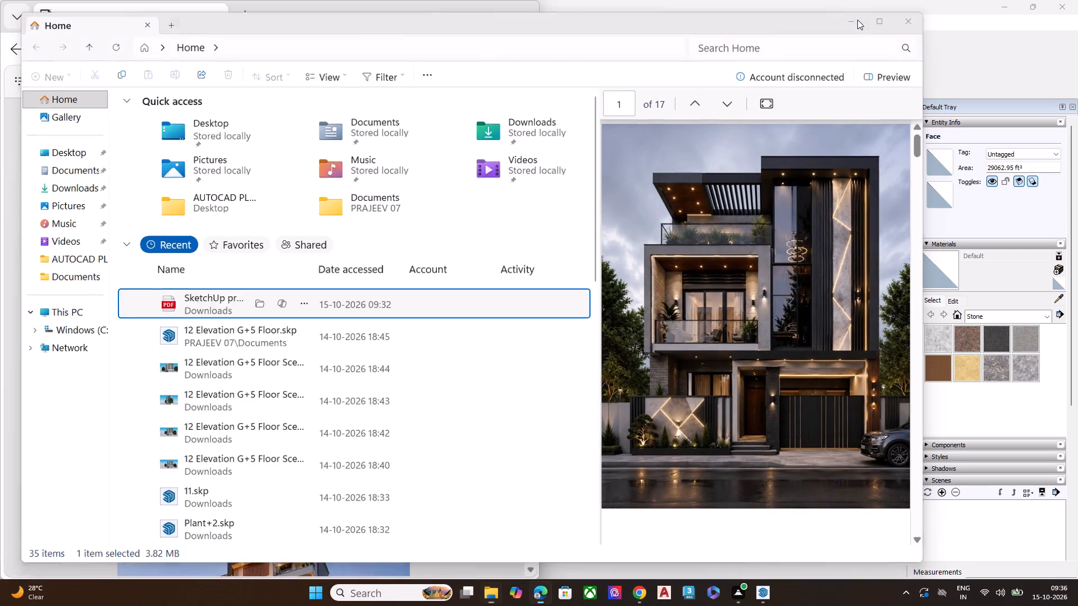
drag(391, 20, 424, 40)
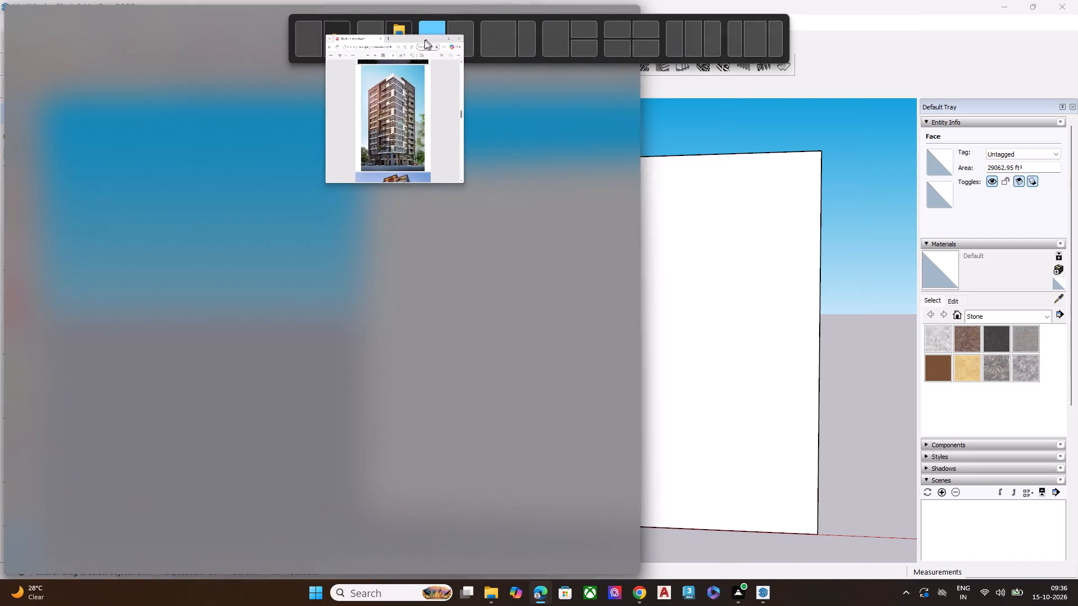
drag(424, 40, 420, 39)
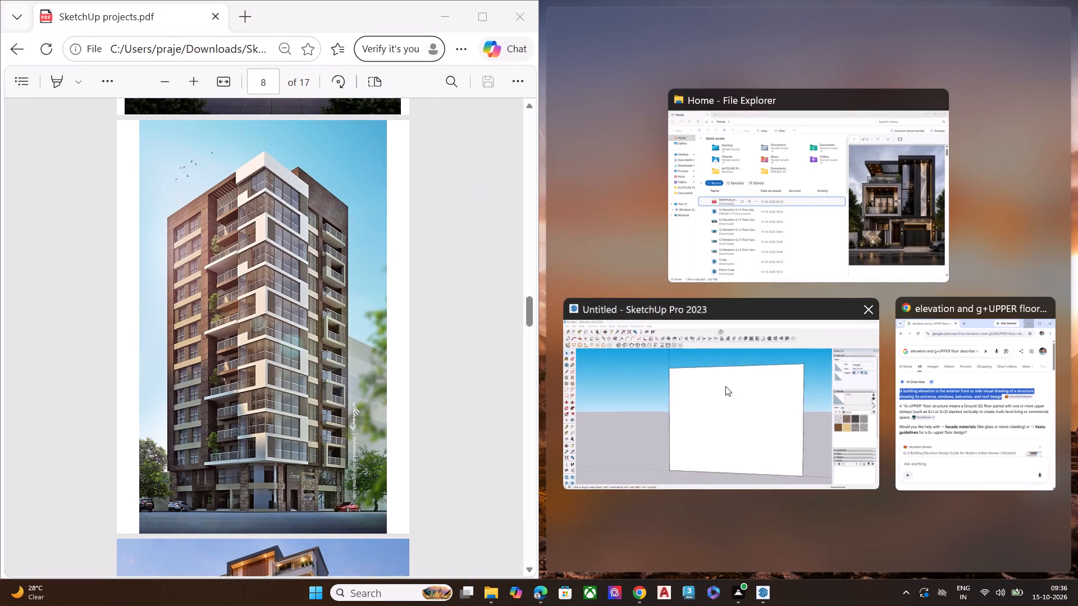
click(725, 386)
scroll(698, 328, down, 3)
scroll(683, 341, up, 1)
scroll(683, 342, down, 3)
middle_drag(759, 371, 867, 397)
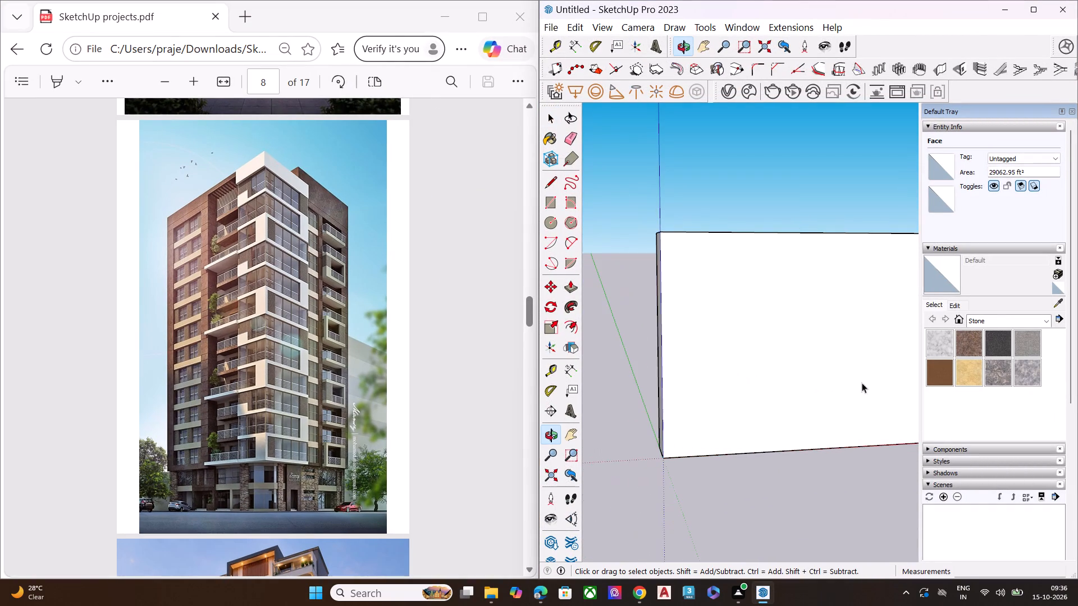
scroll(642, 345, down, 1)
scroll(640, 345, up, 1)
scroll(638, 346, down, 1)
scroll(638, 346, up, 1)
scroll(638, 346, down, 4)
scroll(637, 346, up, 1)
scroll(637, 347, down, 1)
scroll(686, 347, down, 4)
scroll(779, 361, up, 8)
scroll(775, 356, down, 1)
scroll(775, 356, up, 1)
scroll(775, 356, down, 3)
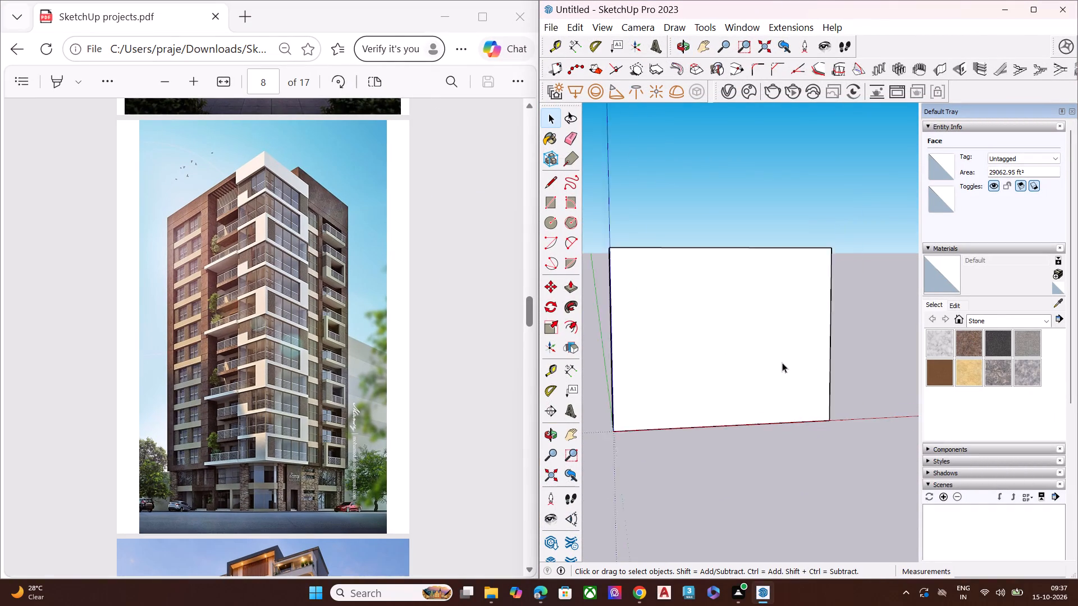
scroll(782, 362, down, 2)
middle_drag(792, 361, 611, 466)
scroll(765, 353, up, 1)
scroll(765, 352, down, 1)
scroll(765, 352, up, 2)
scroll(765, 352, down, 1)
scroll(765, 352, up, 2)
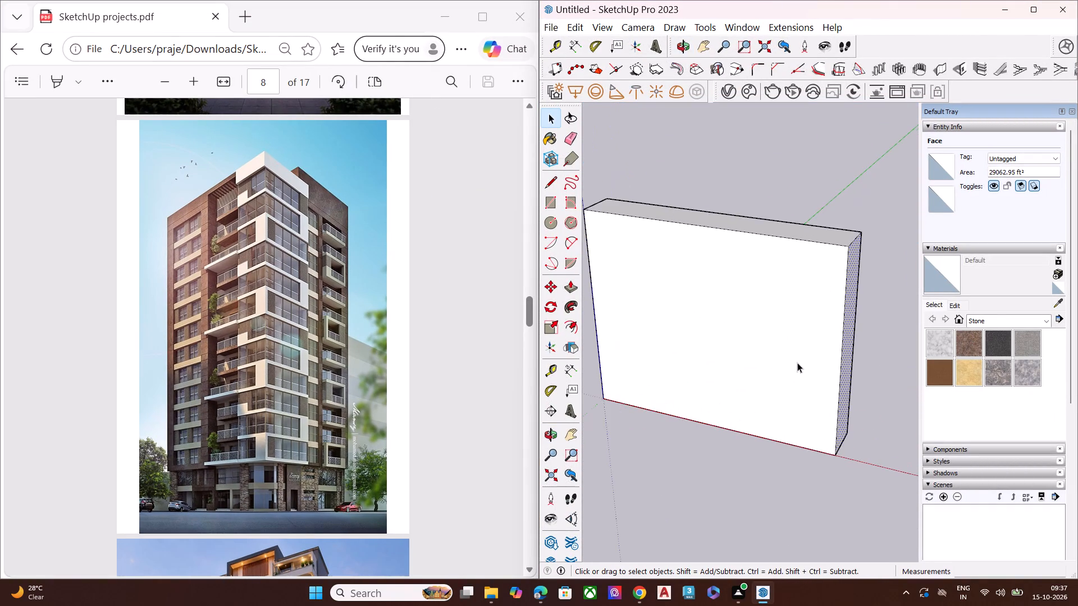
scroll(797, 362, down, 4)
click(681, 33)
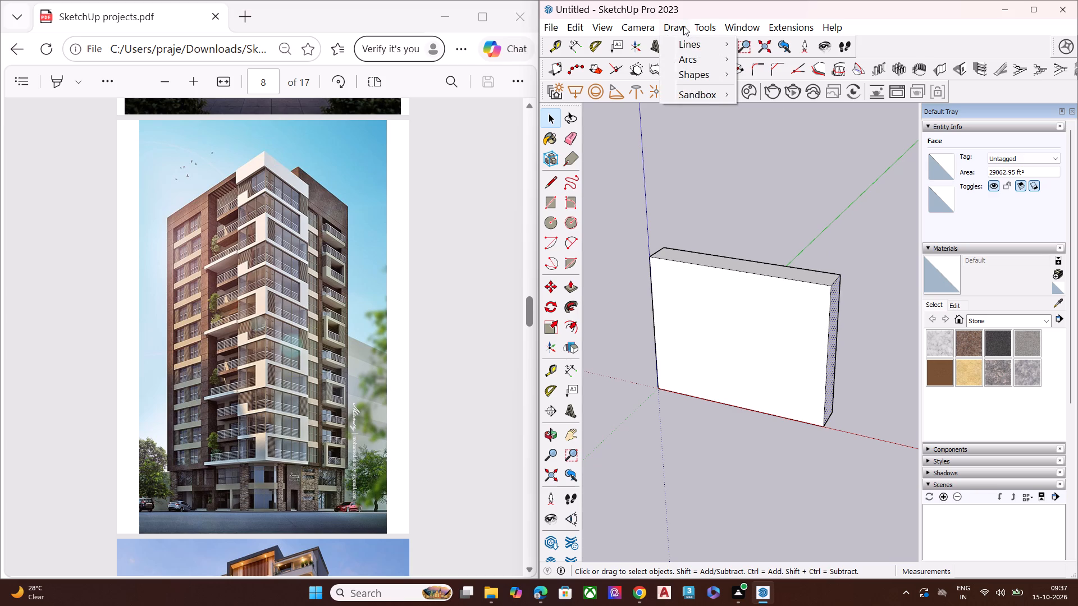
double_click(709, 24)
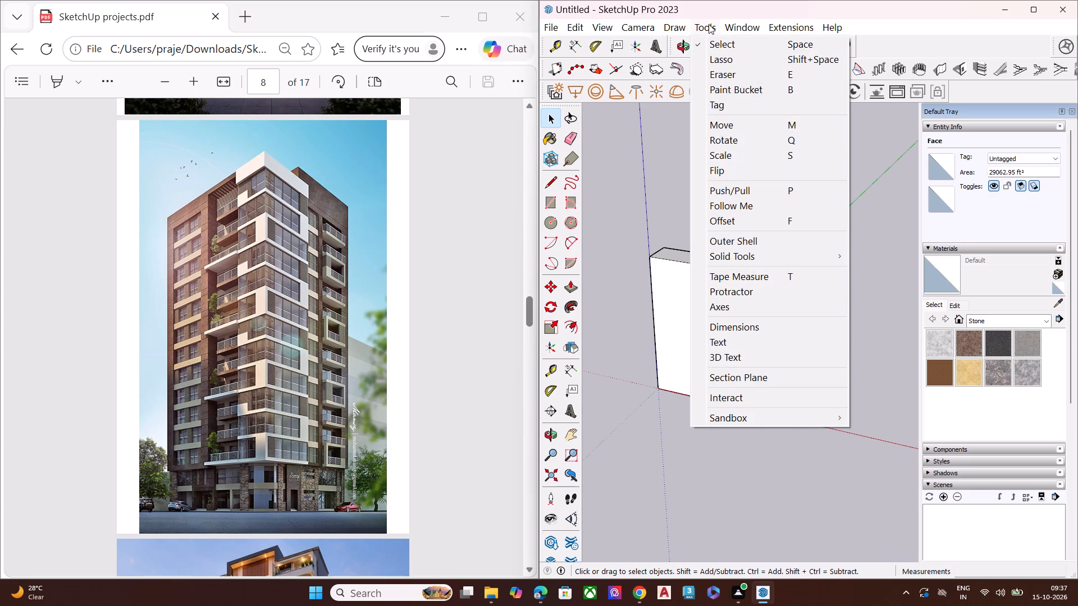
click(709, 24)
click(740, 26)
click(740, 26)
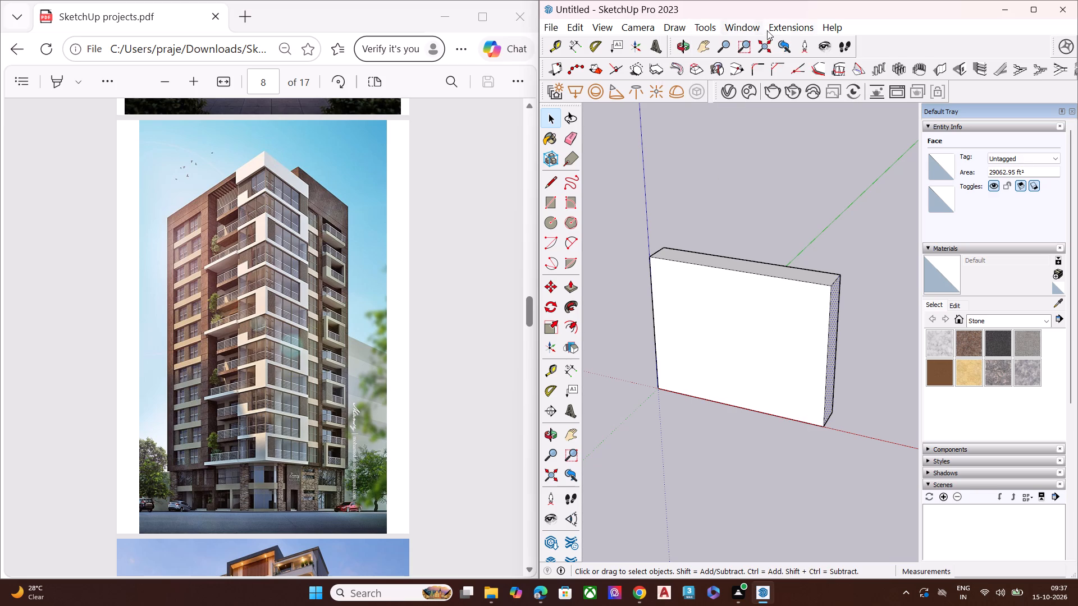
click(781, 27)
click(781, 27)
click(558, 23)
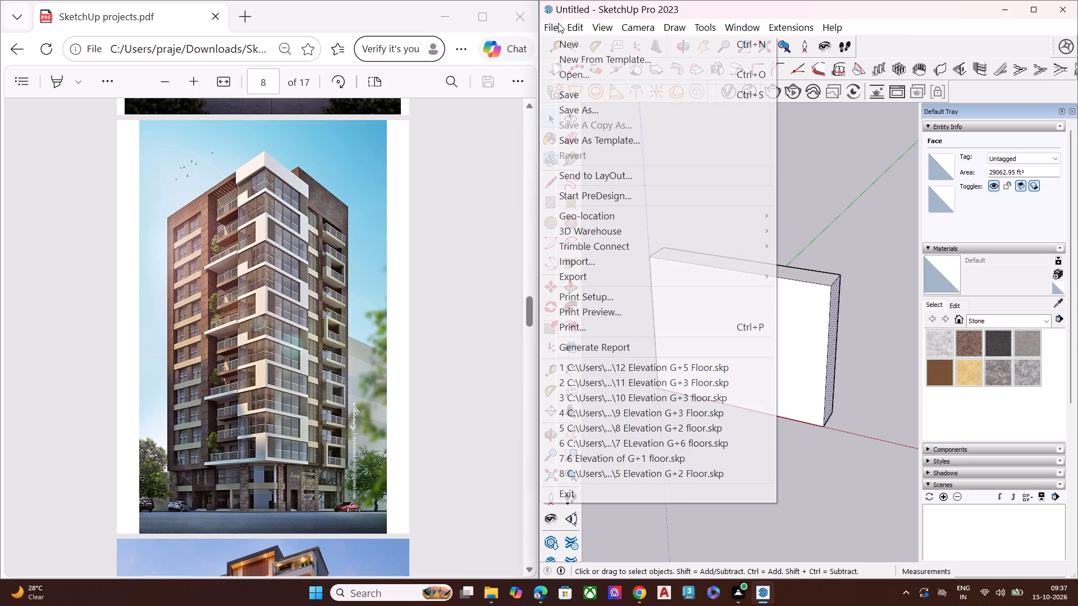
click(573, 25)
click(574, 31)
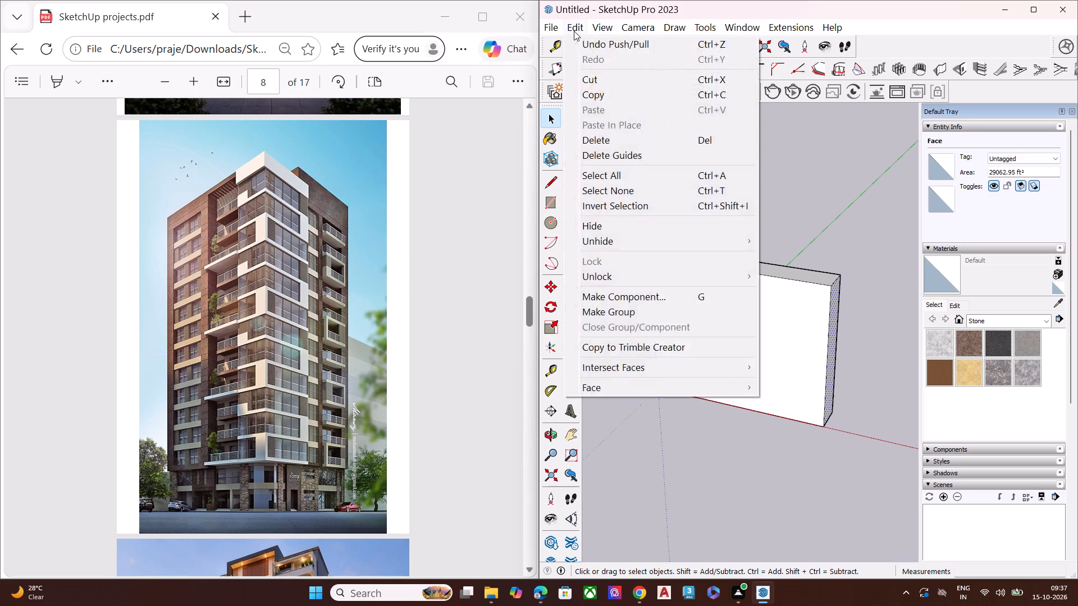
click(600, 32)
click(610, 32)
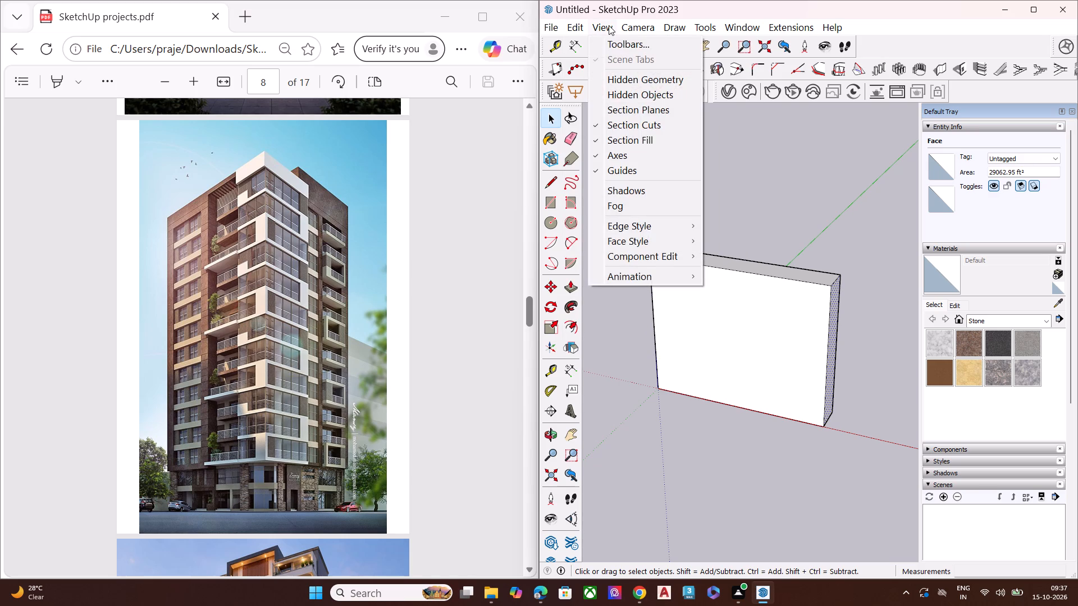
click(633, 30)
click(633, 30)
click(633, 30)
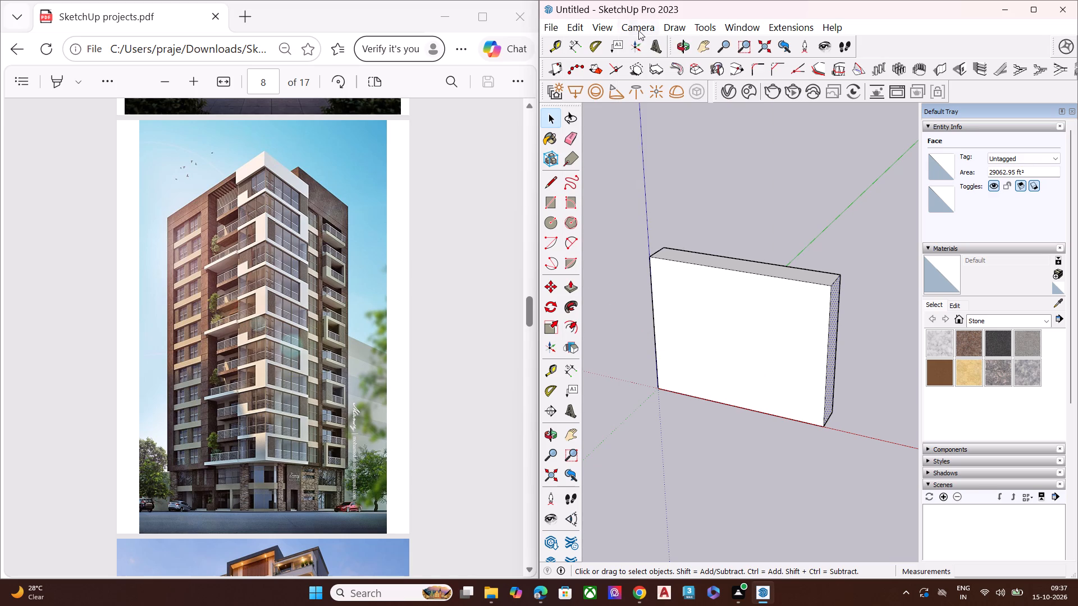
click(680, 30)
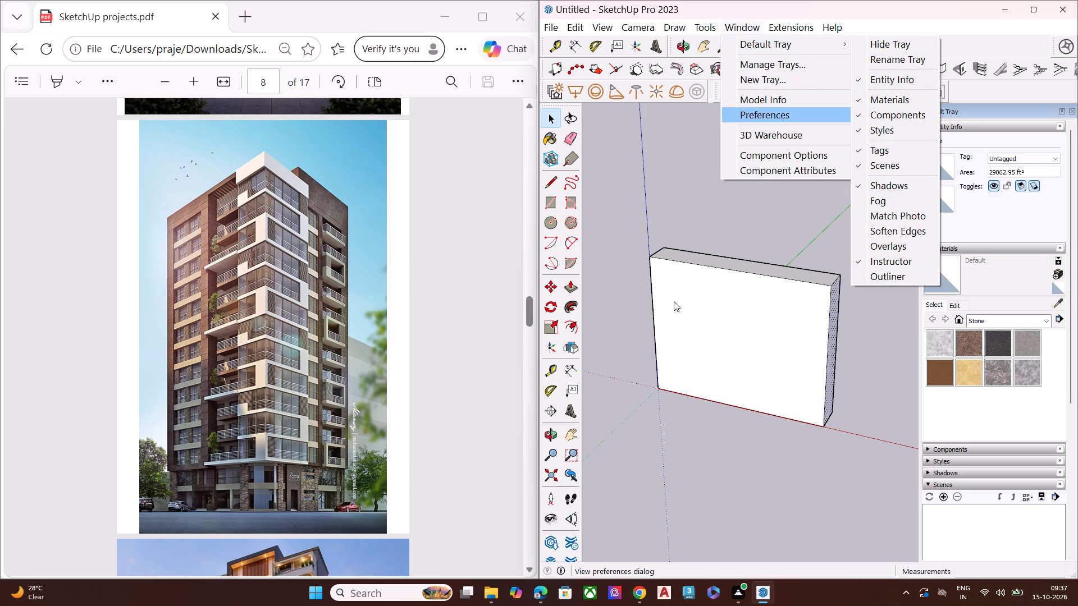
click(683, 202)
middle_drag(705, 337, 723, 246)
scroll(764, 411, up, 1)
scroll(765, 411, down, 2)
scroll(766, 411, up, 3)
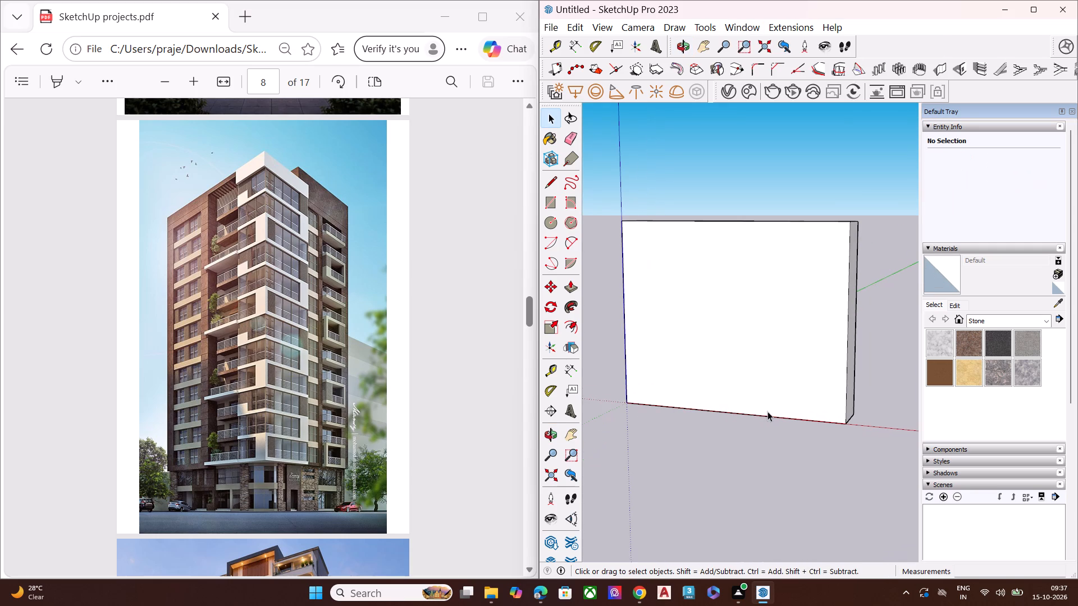
Examine the high-rise corner building on page 8 of the reference PDF, from its roof and balconies to the ground floor.
scroll(372, 411, up, 1)
scroll(341, 374, down, 2)
scroll(296, 249, up, 1)
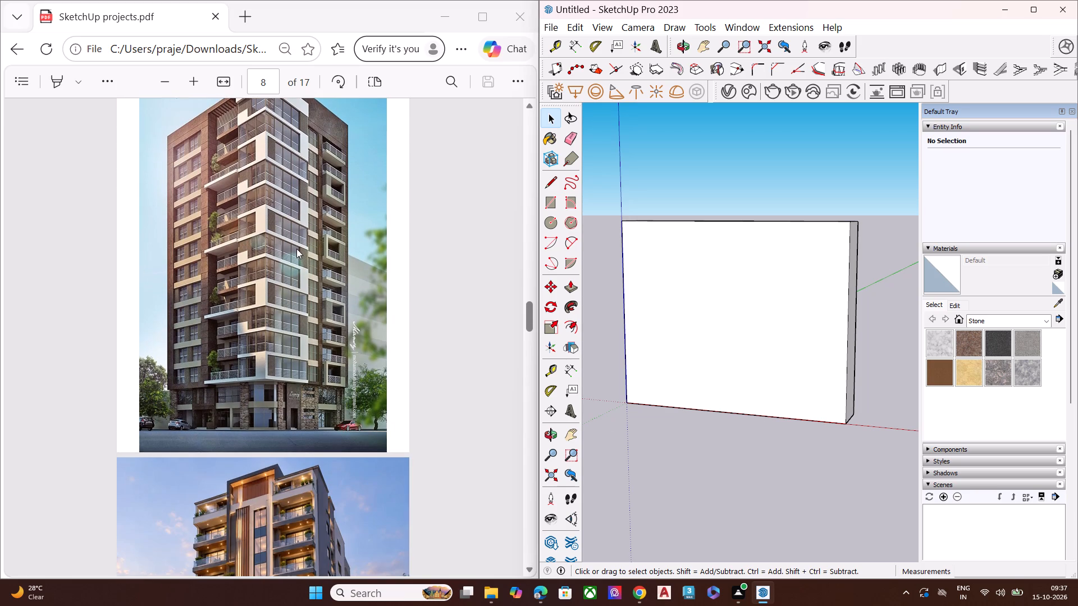
triple_click(197, 77)
click(197, 77)
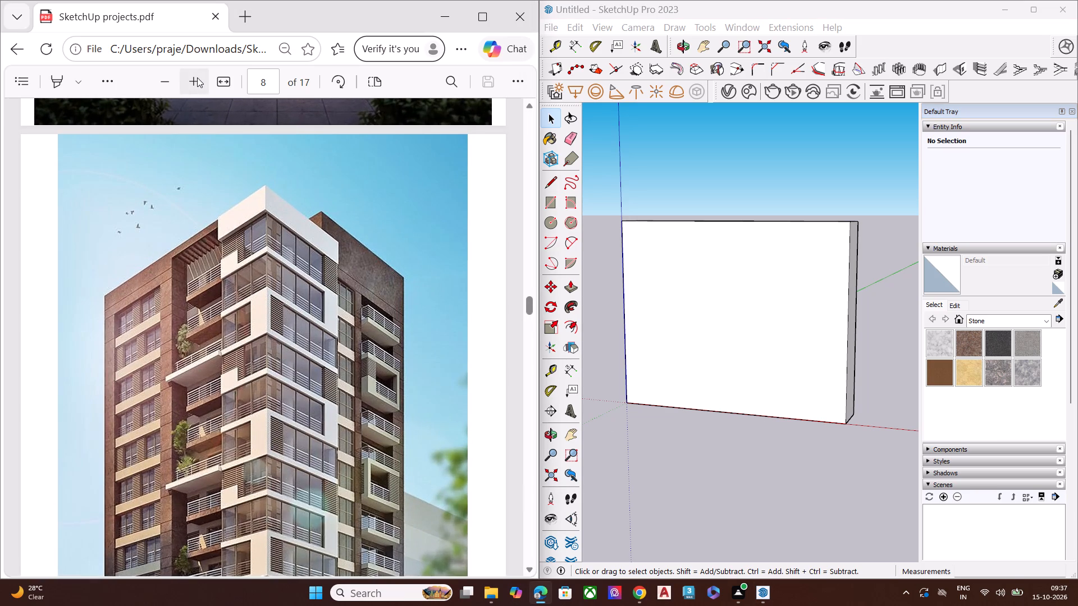
click(197, 77)
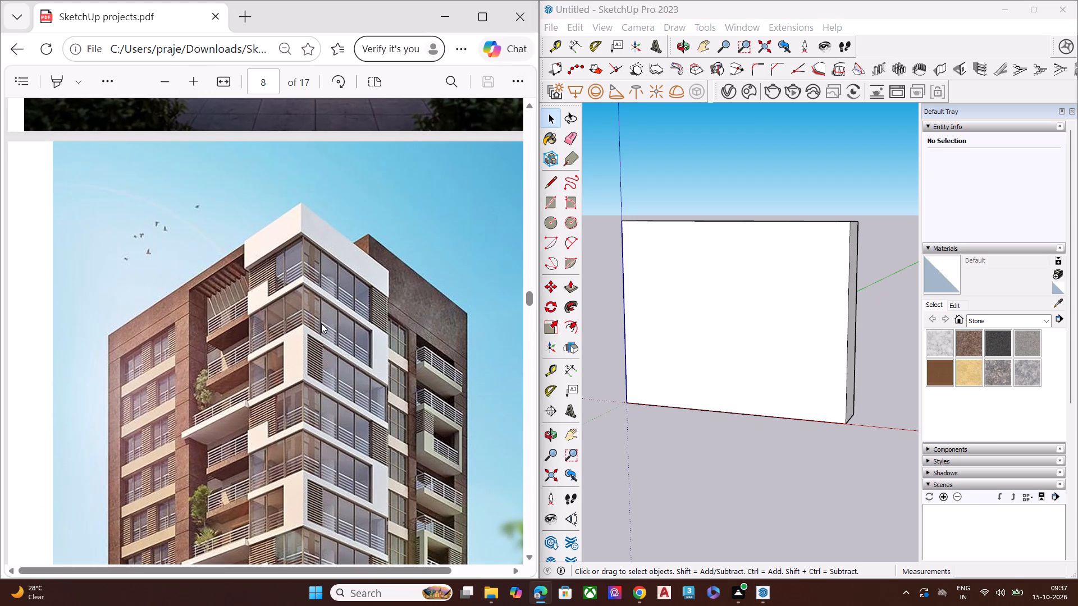
scroll(321, 323, down, 3)
double_click(172, 87)
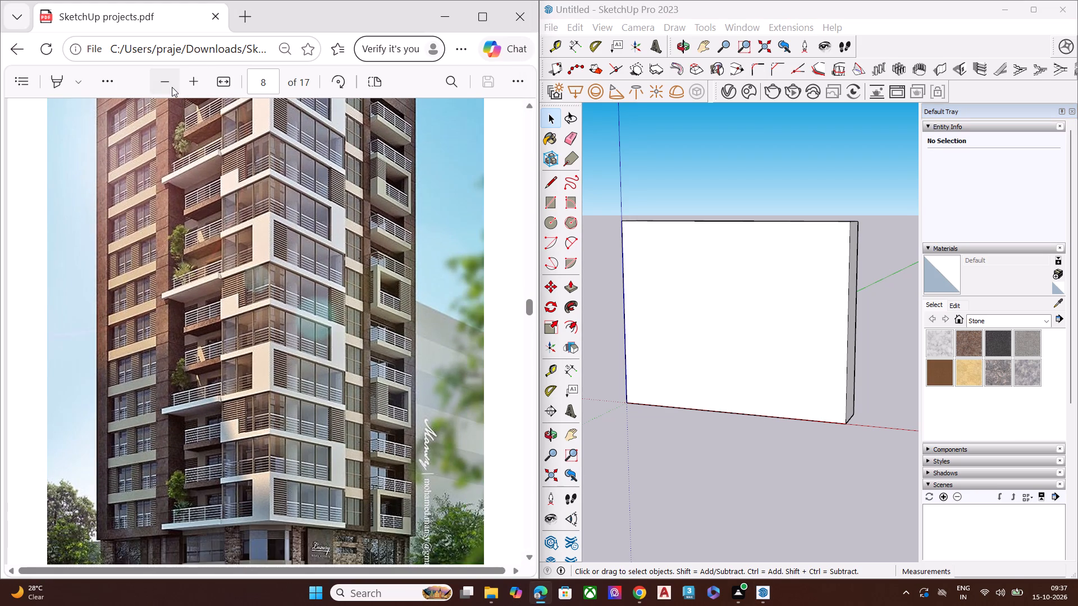
double_click(172, 87)
scroll(203, 270, up, 2)
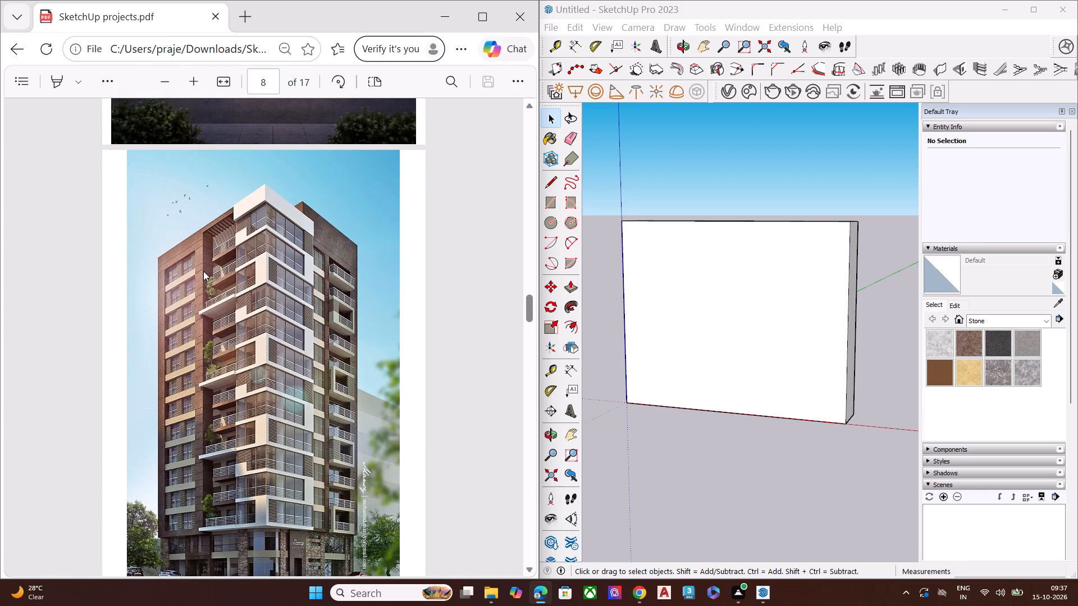
scroll(203, 271, down, 1)
scroll(751, 351, up, 1)
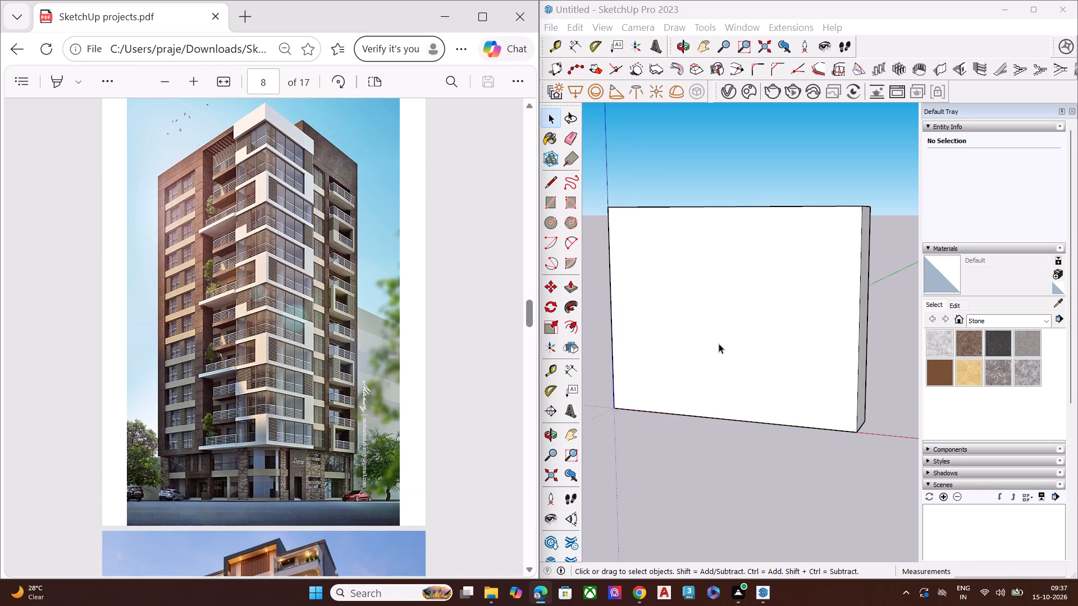
Push/Pull the block's top face upward by about 297' to make the building taller.
scroll(699, 332, up, 1)
scroll(699, 332, down, 3)
middle_drag(687, 322, 644, 390)
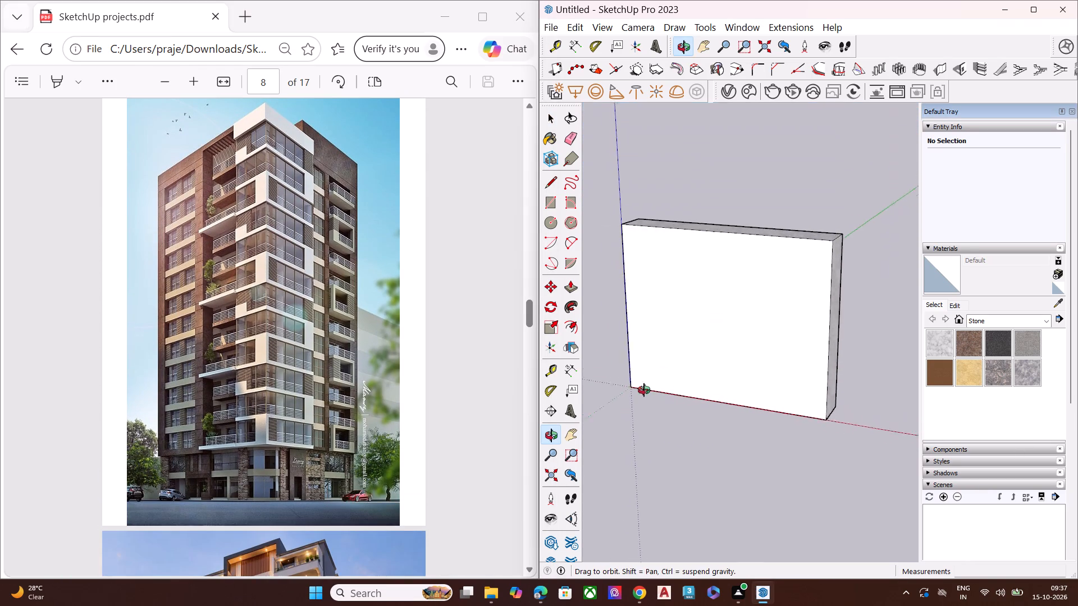
middle_drag(644, 390, 607, 413)
scroll(595, 431, down, 1)
click(729, 249)
key(p)
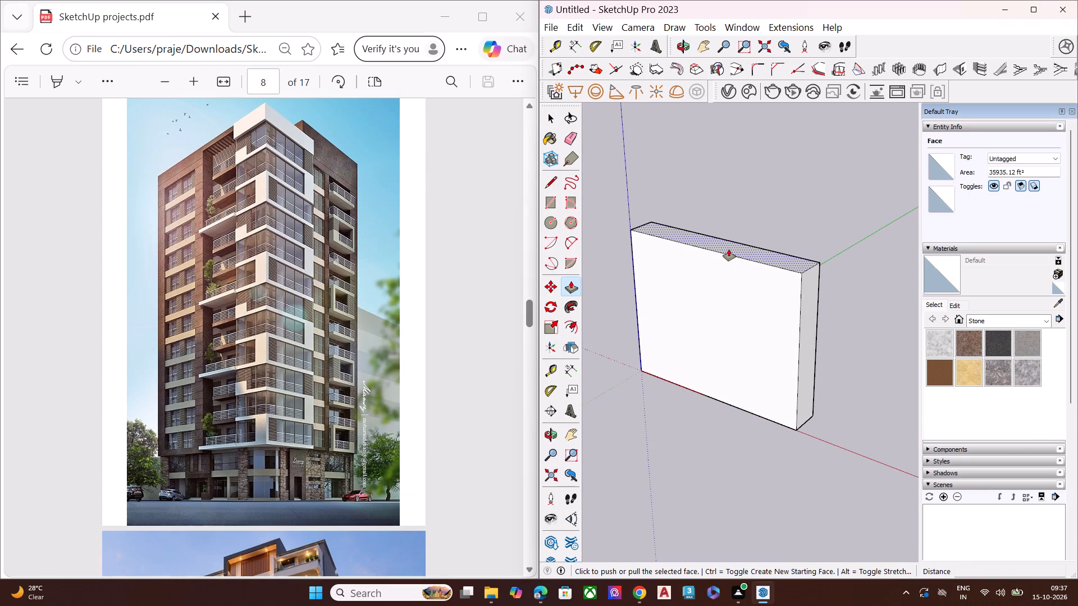
click(729, 249)
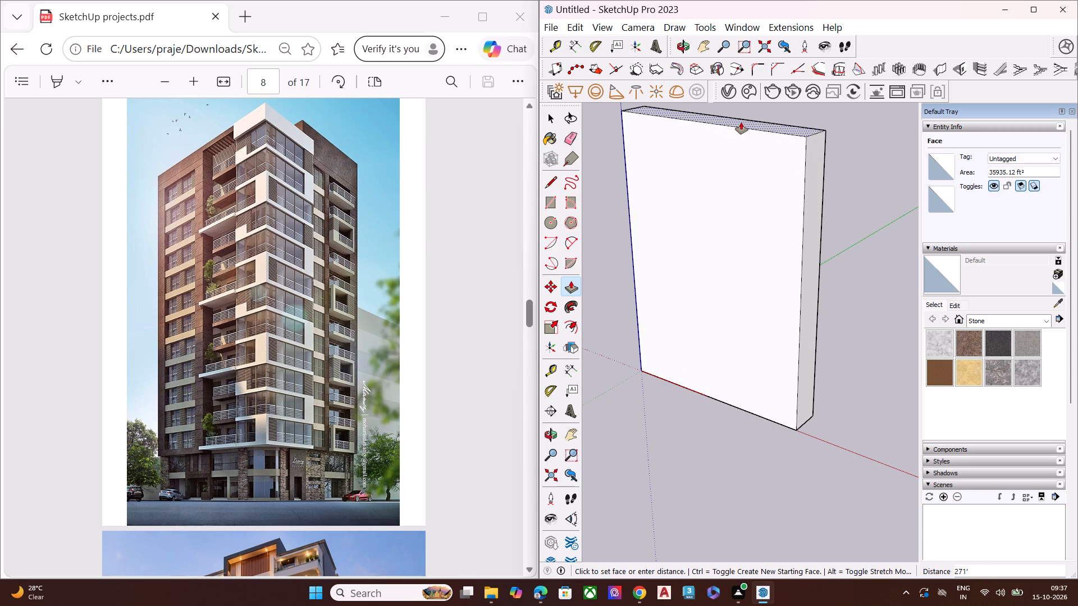
click(750, 113)
middle_drag(753, 213, 769, 150)
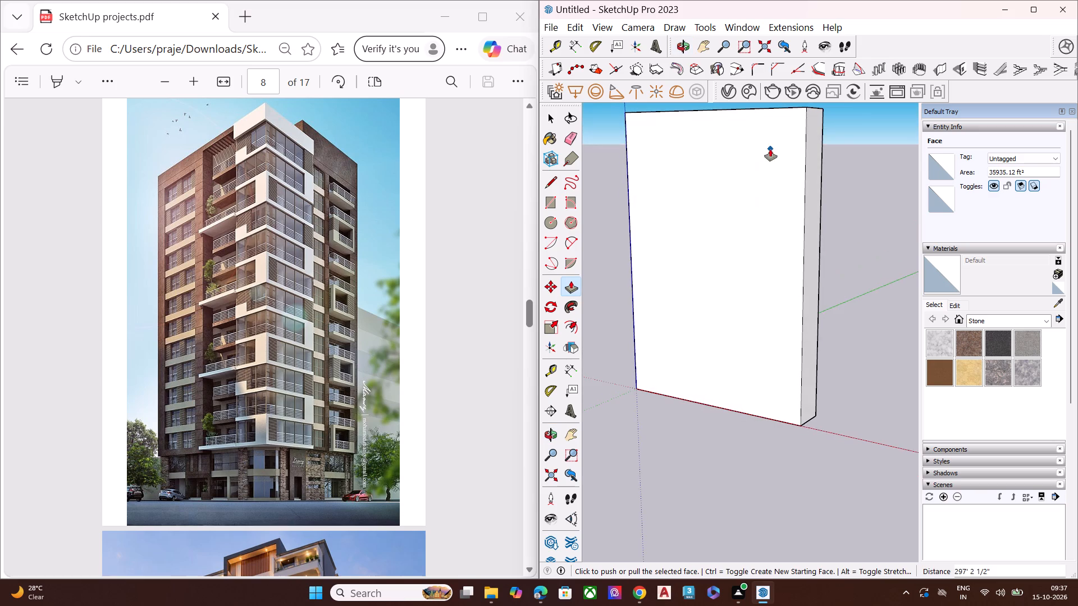
scroll(723, 216, down, 4)
scroll(692, 176, up, 6)
key(space)
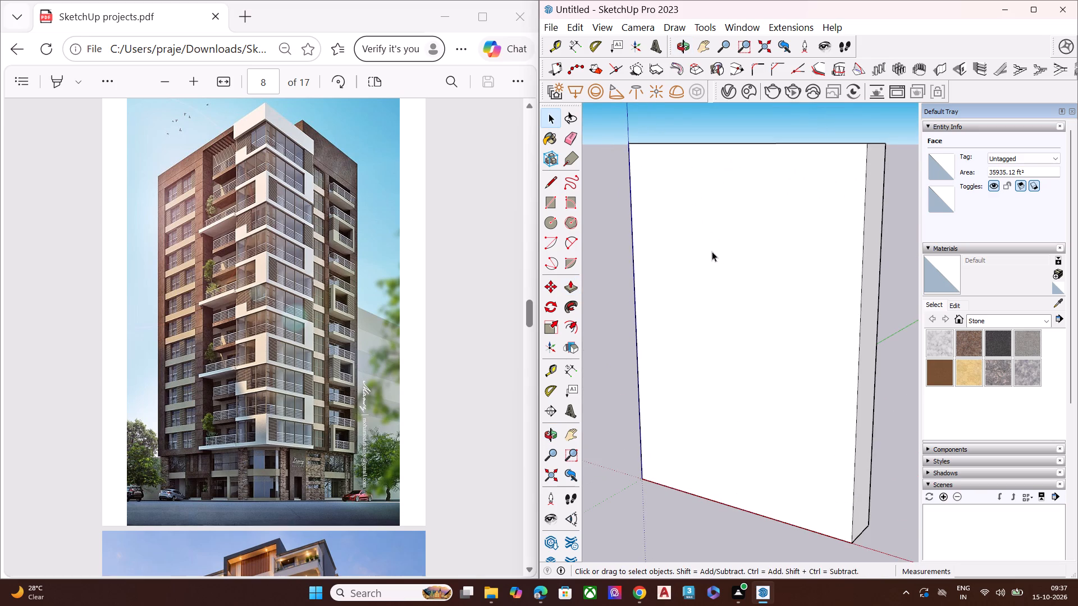
Draw a vertical line about 688' long across the front facade, from its top edge to its bottom edge, dividing it in two.
middle_drag(718, 245, 729, 227)
key(l)
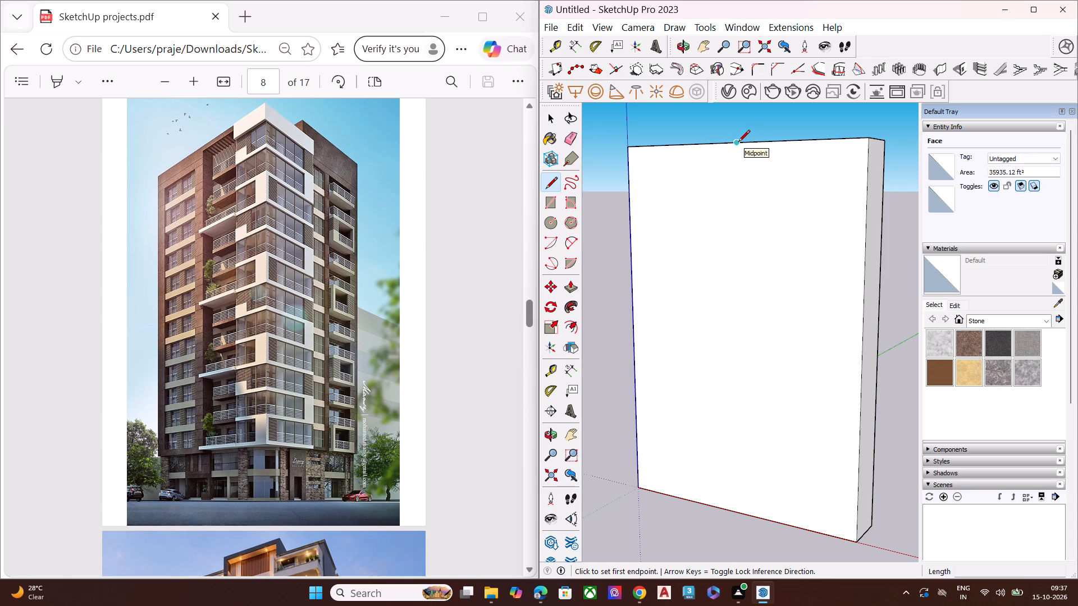
click(777, 144)
click(781, 525)
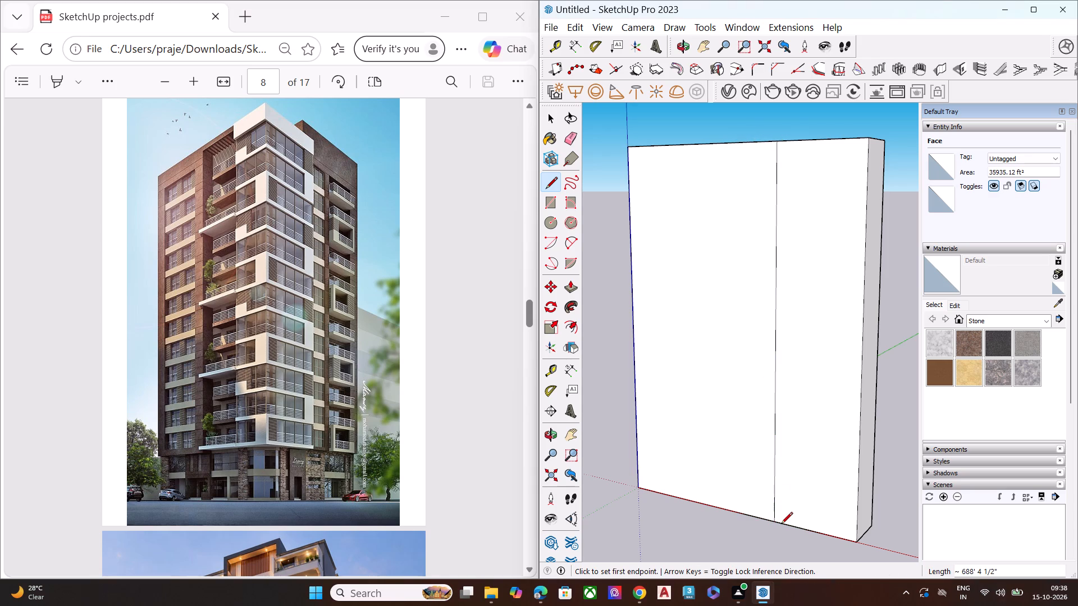
middle_drag(800, 492, 741, 496)
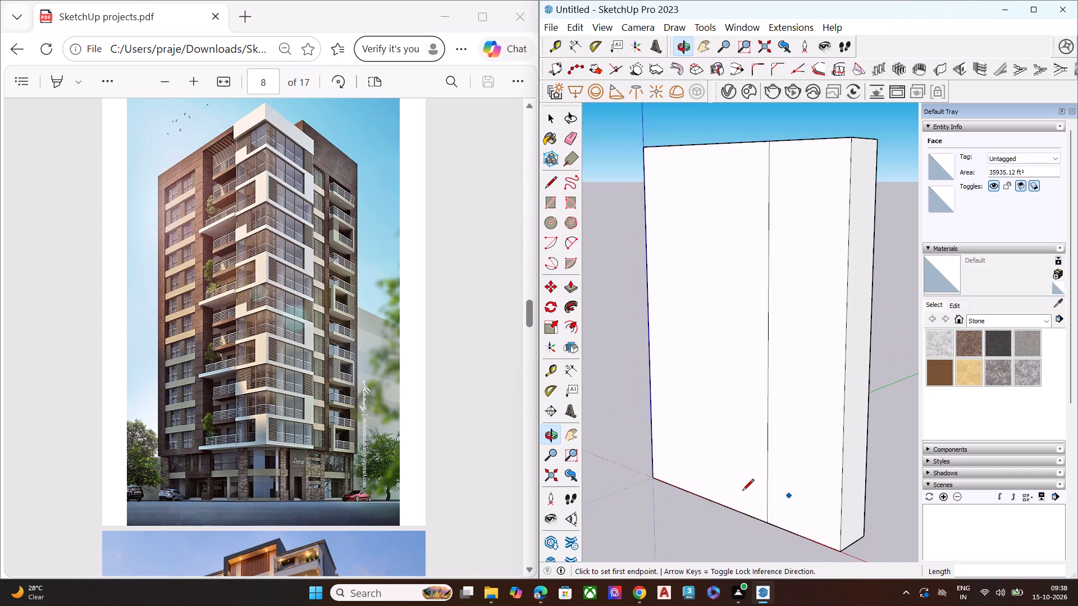
key(space)
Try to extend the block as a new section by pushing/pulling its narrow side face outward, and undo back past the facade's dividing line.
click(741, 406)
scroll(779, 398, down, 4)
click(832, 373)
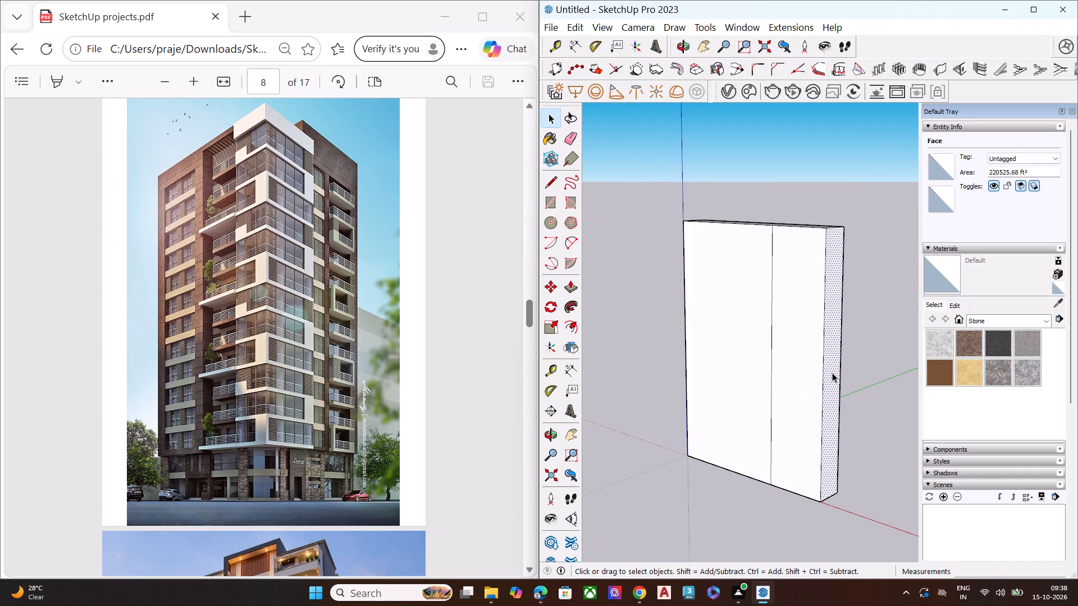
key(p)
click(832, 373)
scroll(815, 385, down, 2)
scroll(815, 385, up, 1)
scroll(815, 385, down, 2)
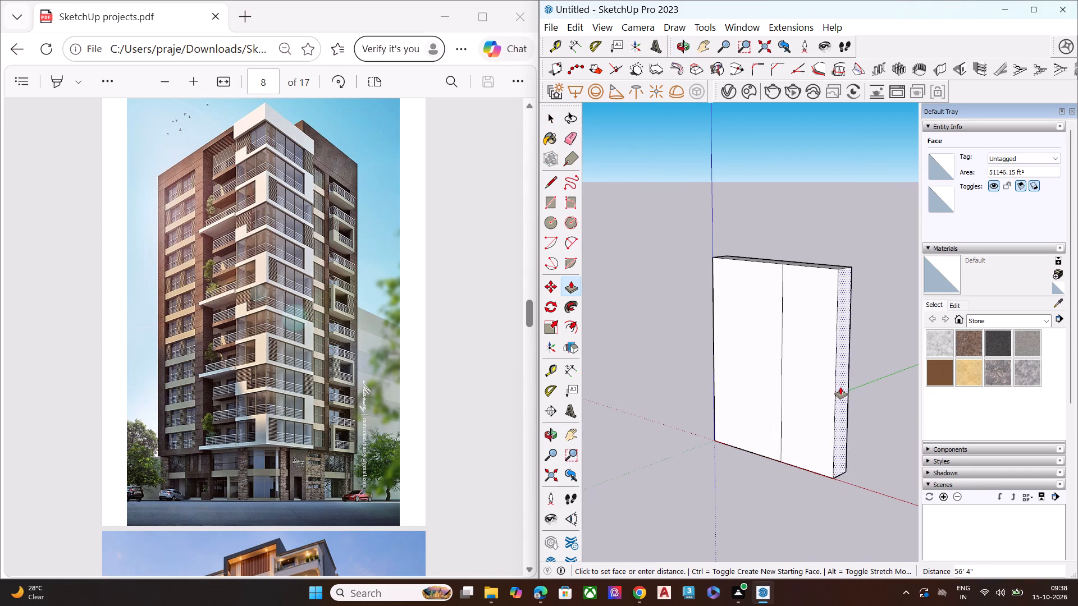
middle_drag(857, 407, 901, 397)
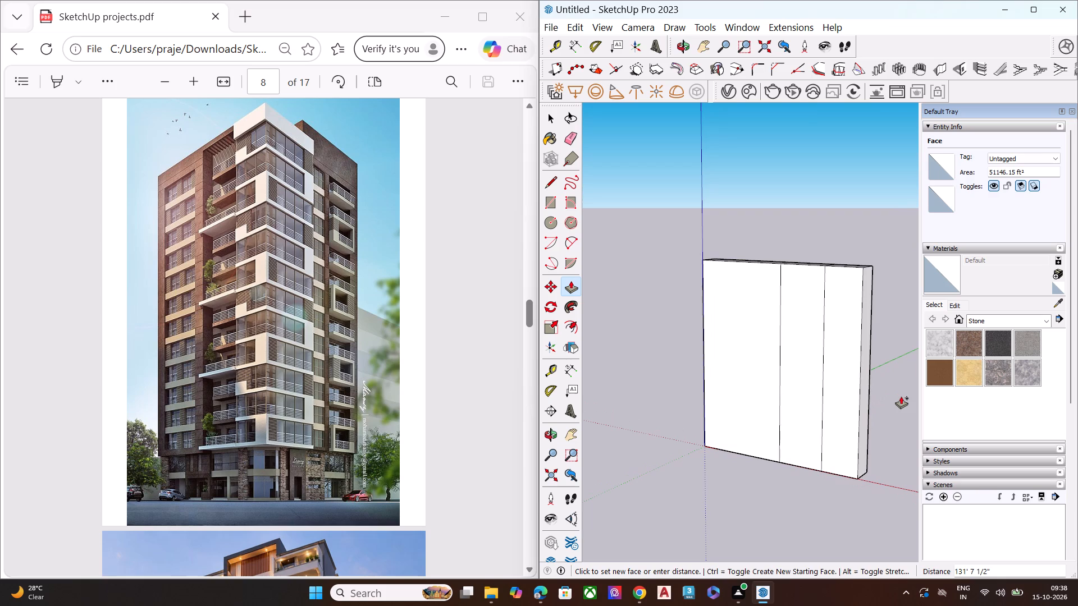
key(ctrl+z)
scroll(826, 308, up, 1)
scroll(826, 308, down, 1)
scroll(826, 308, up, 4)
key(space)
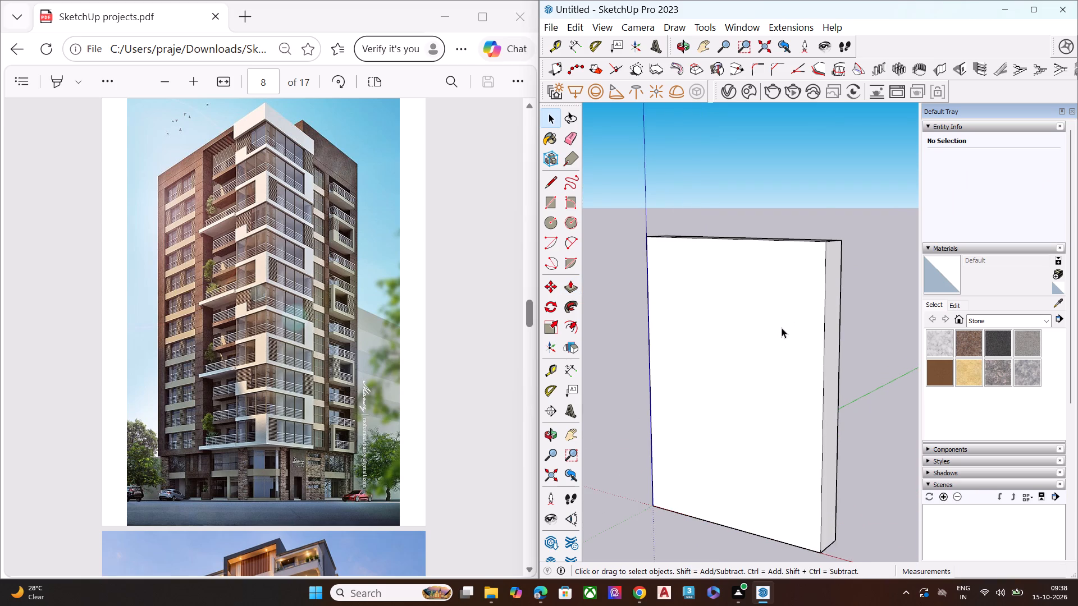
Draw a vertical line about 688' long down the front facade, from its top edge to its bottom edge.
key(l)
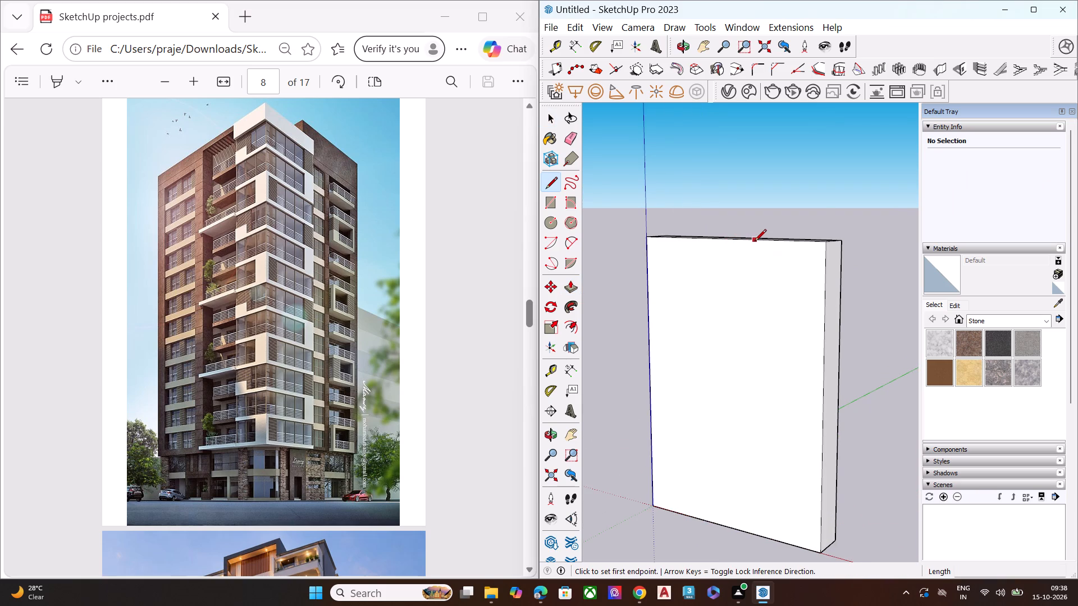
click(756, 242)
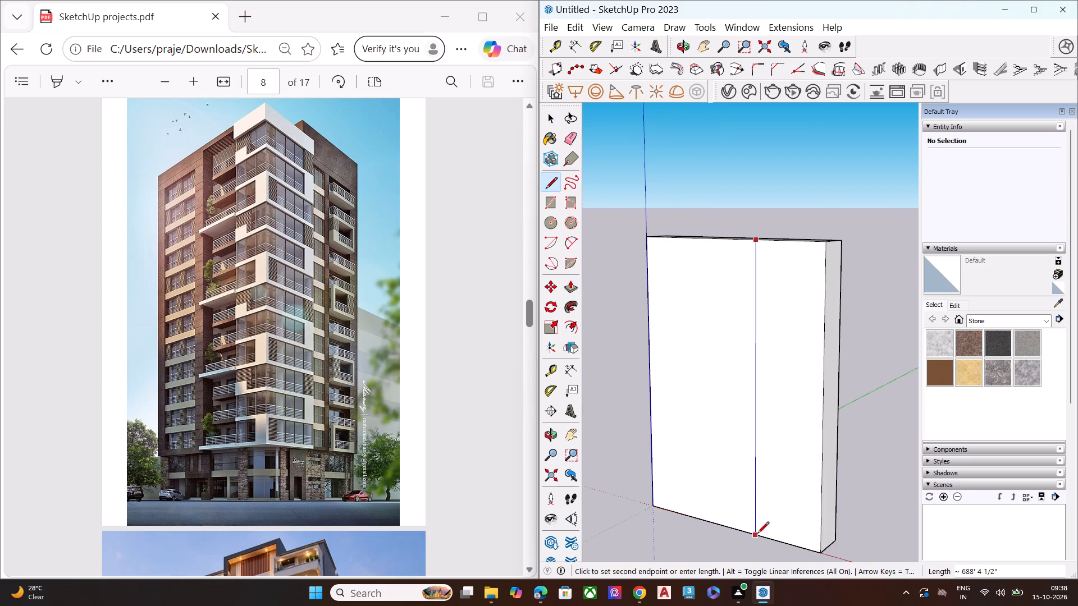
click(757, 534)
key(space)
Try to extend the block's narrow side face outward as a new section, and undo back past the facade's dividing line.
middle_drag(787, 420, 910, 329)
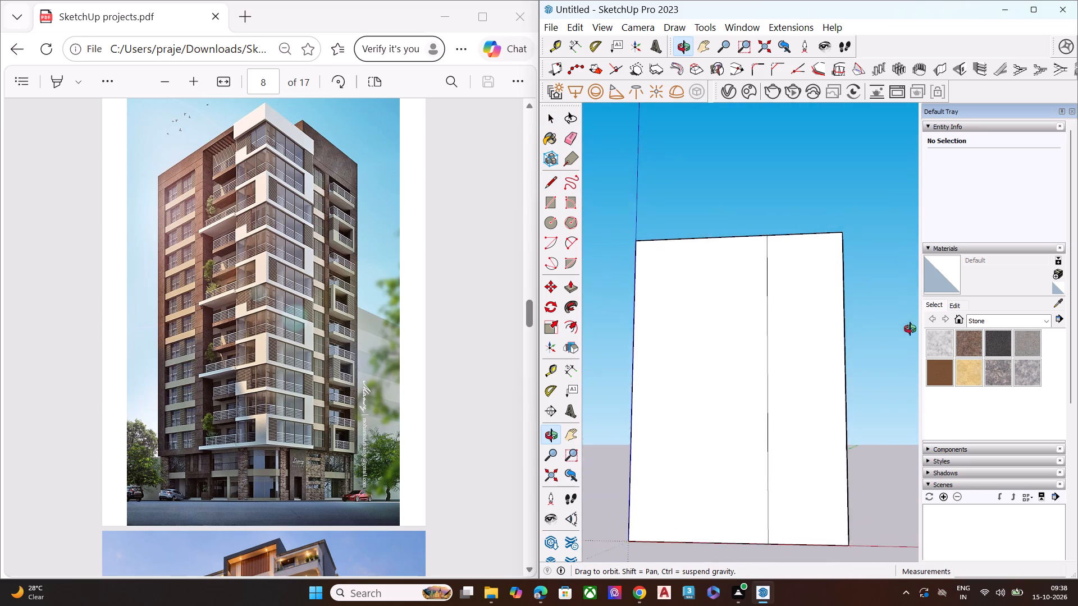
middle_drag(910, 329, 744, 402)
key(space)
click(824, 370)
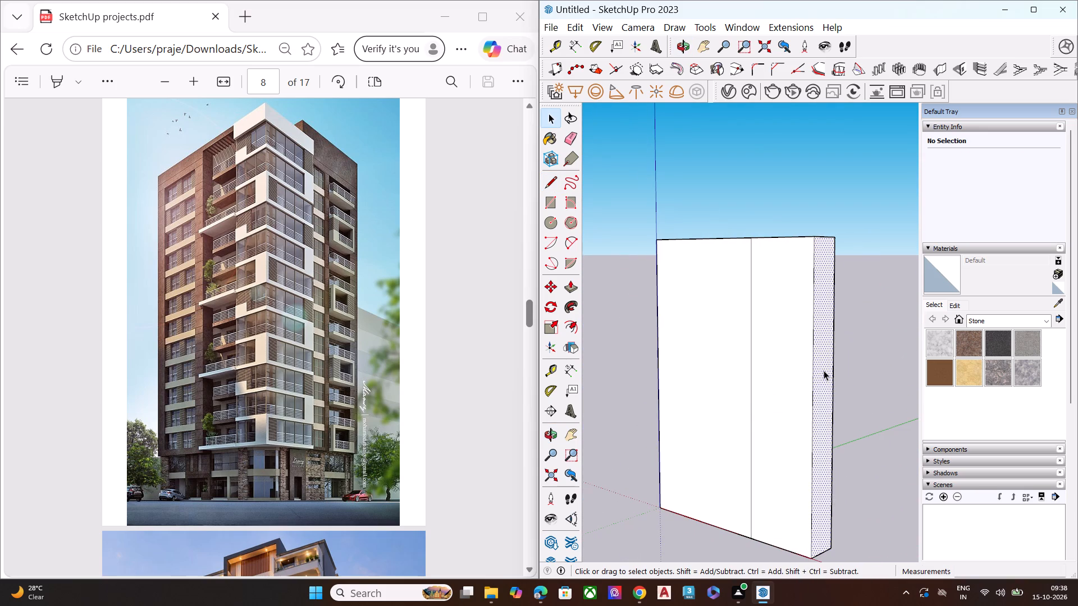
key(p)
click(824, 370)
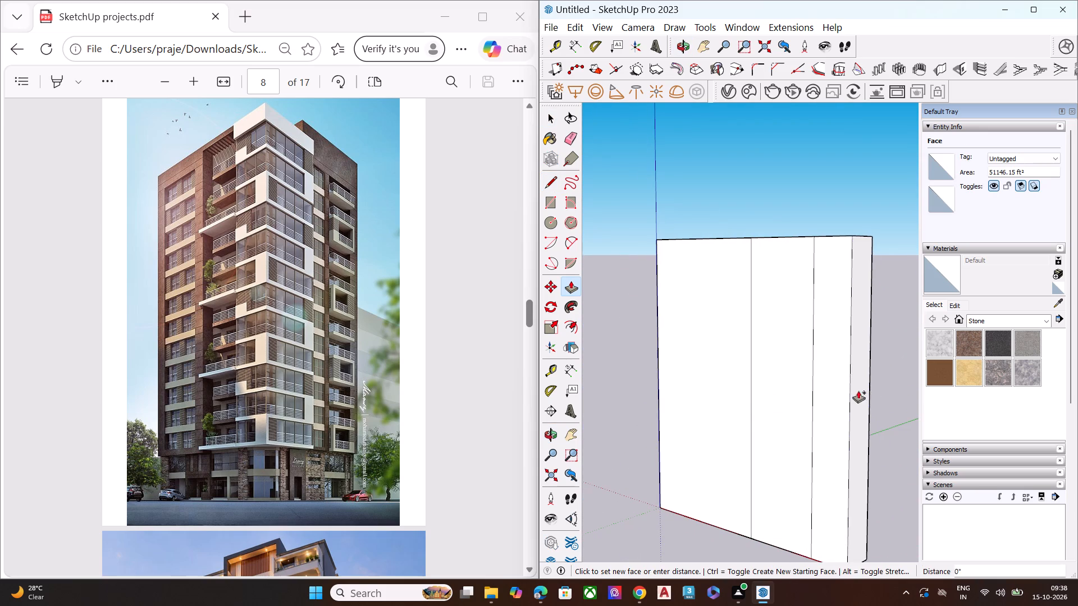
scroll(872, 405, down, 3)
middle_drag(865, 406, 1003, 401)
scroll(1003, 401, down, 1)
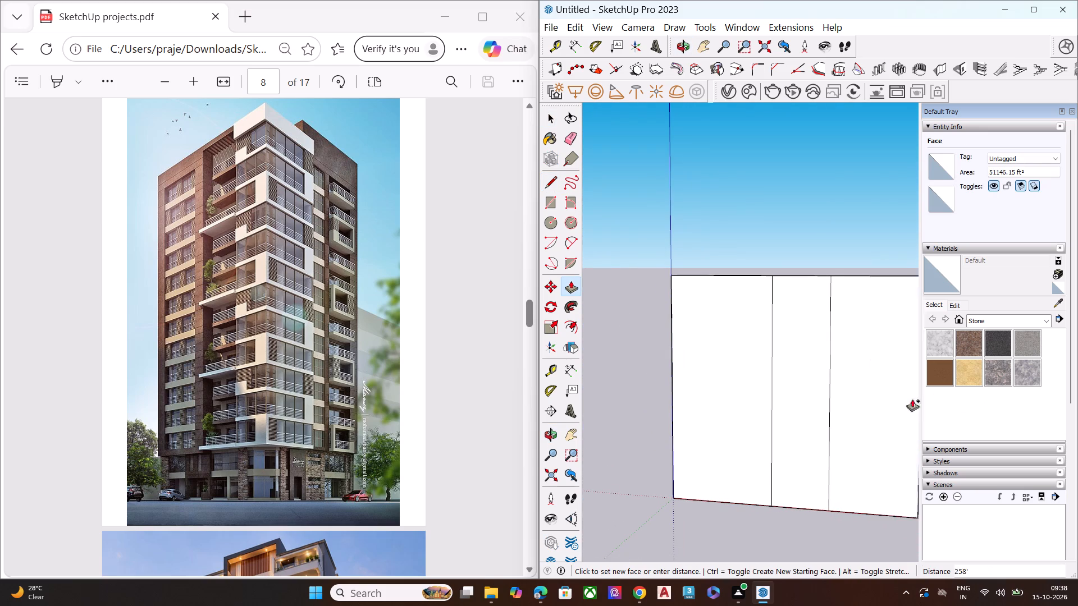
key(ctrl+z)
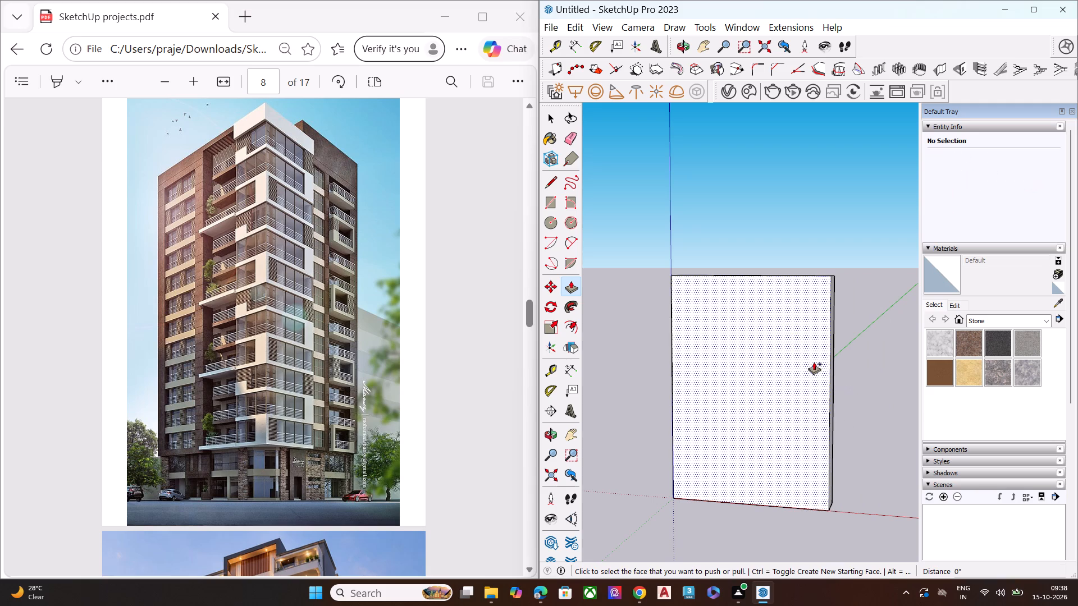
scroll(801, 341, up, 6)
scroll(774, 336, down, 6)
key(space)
Draw a vertical line from the front facade's top edge to its bottom edge, about two-thirds of the way across from the origin side.
text(L)
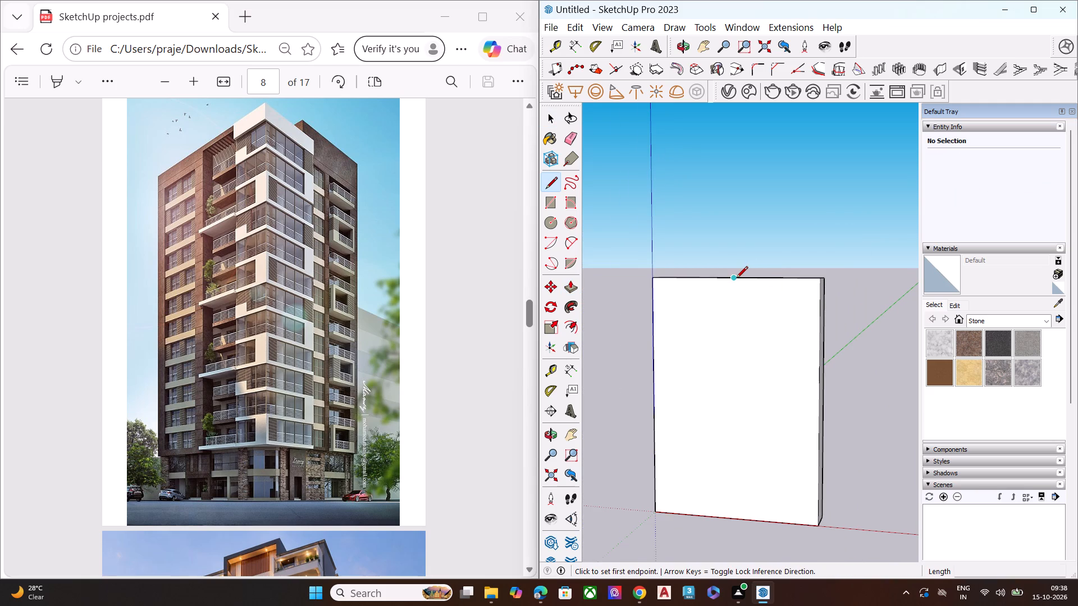
click(767, 280)
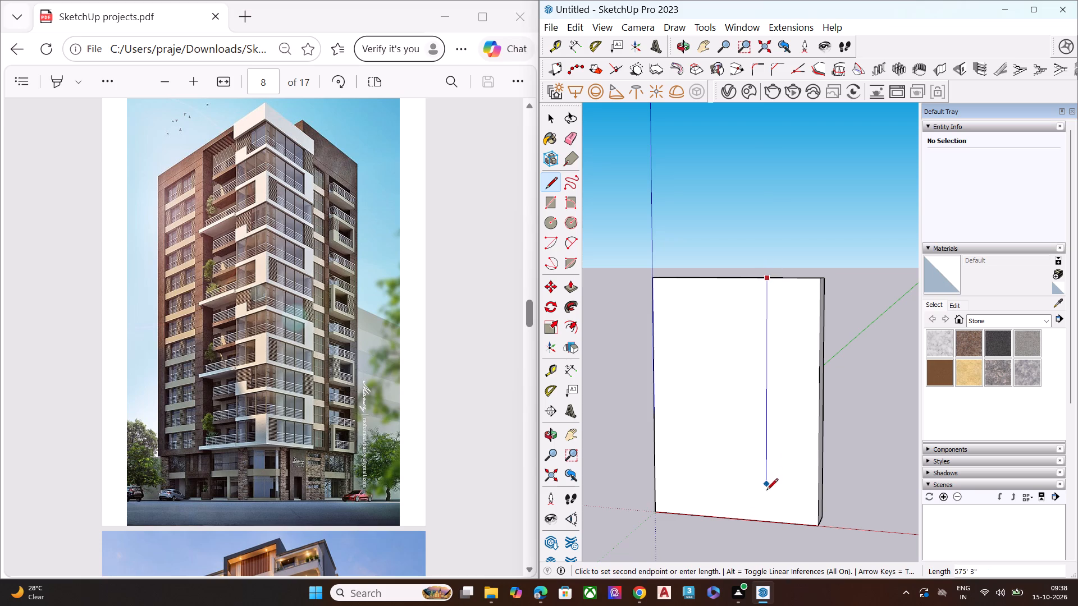
click(771, 524)
key(space)
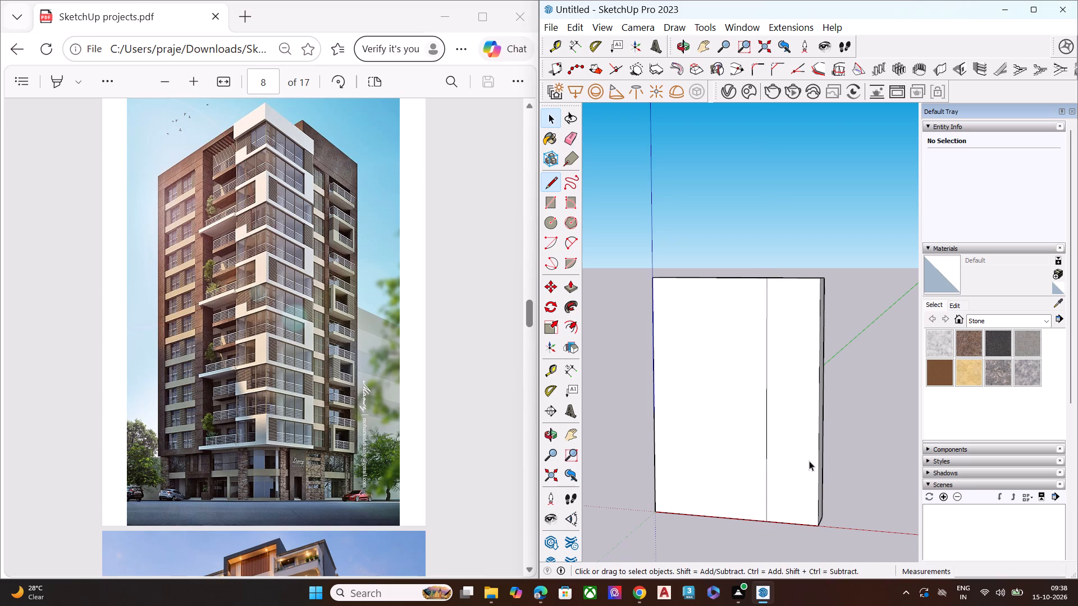
Push/Pull the block's narrow side face outward by about 157' to widen the facade section beyond the dividing line.
middle_drag(818, 433, 653, 410)
middle_drag(675, 402, 730, 405)
scroll(748, 365, up, 2)
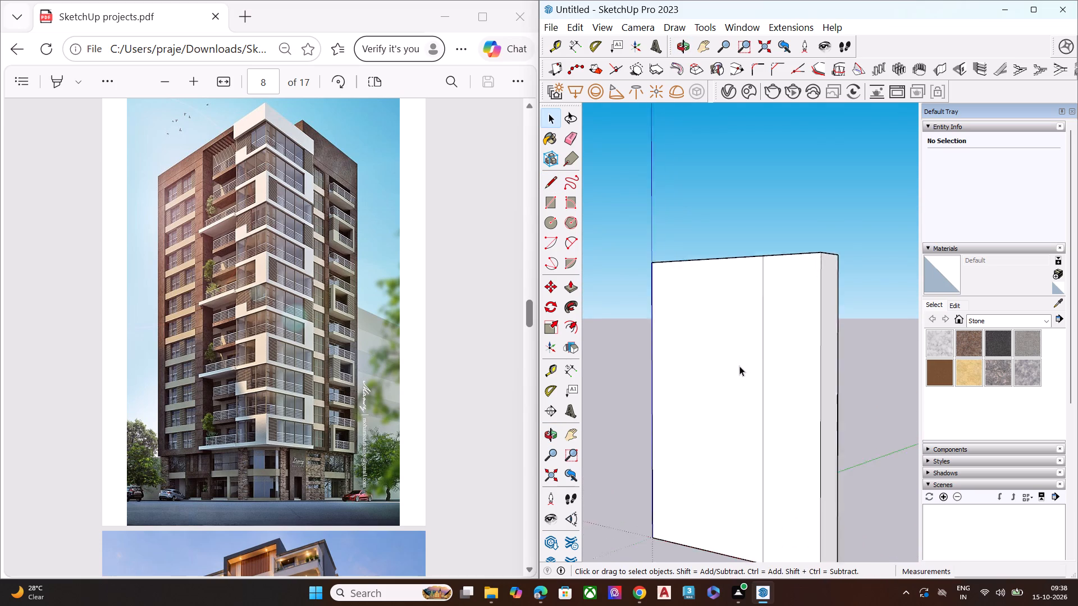
scroll(739, 366, up, 4)
scroll(732, 378, down, 6)
middle_drag(800, 384, 774, 428)
scroll(789, 408, up, 1)
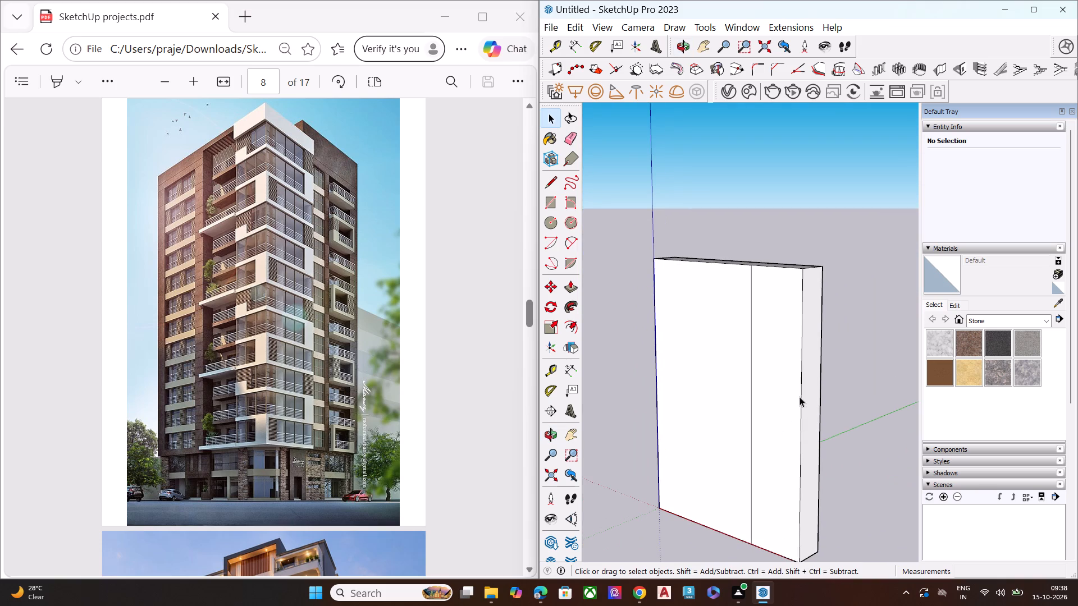
click(807, 391)
click(807, 391)
key(p)
click(807, 391)
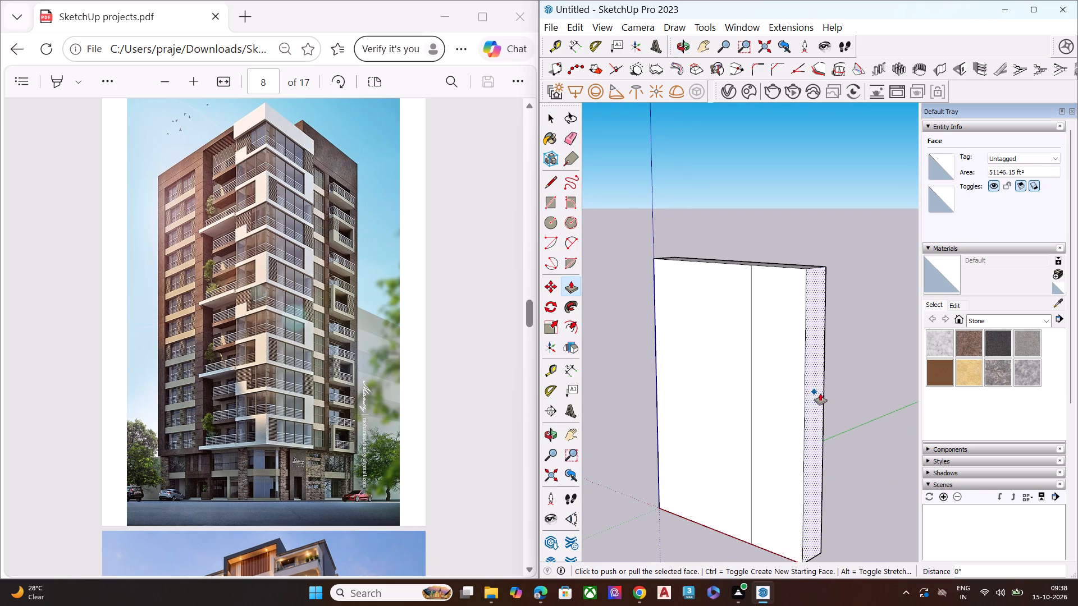
drag(810, 405, 863, 449)
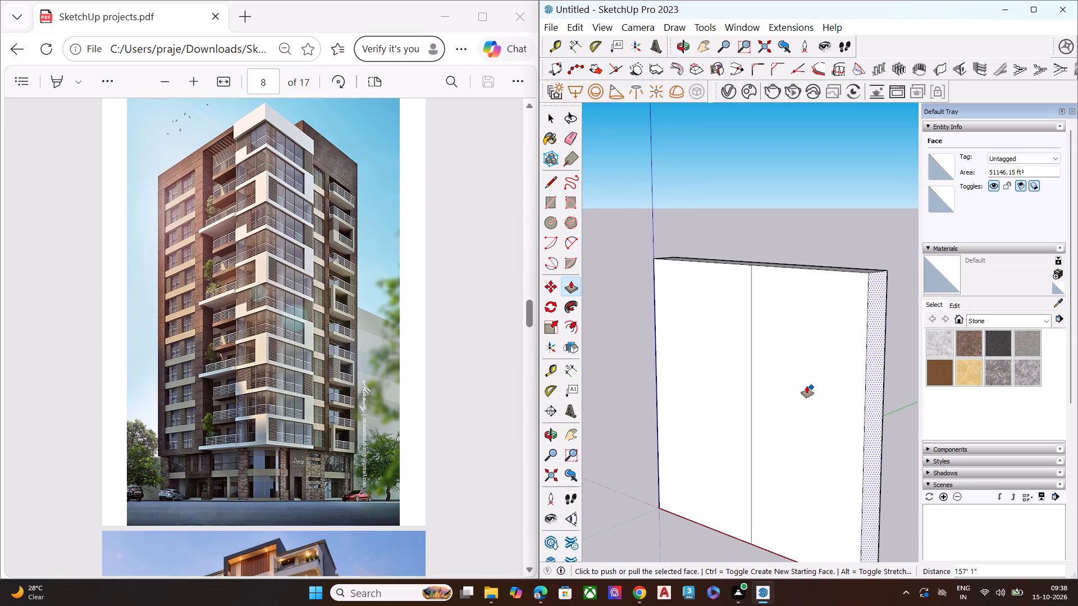
scroll(806, 386, down, 2)
scroll(806, 386, up, 1)
scroll(806, 386, down, 3)
scroll(805, 386, up, 1)
scroll(805, 386, down, 3)
click(843, 387)
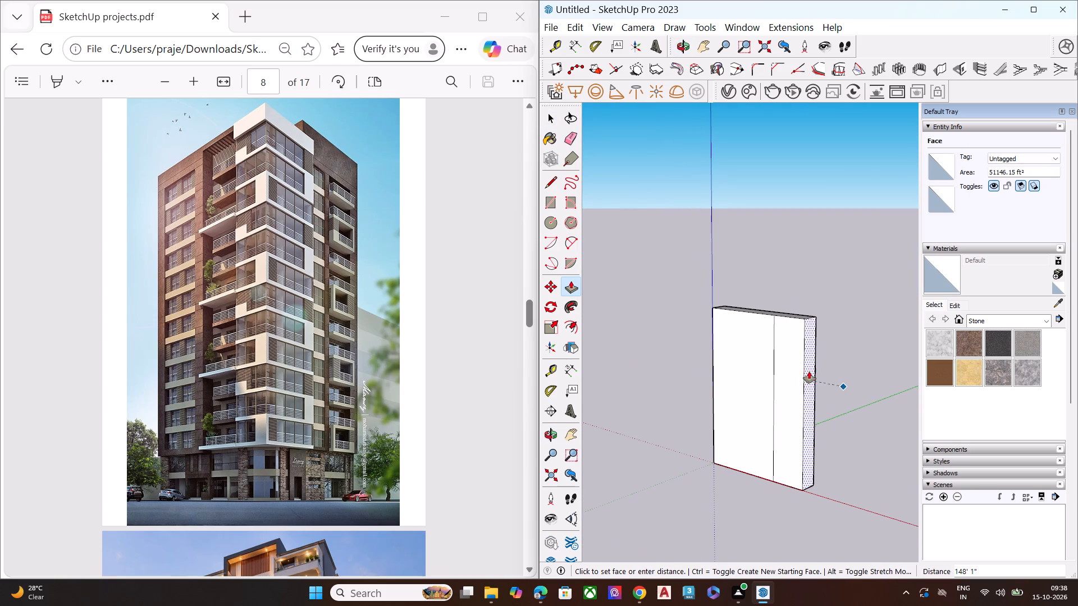
middle_drag(824, 375, 951, 350)
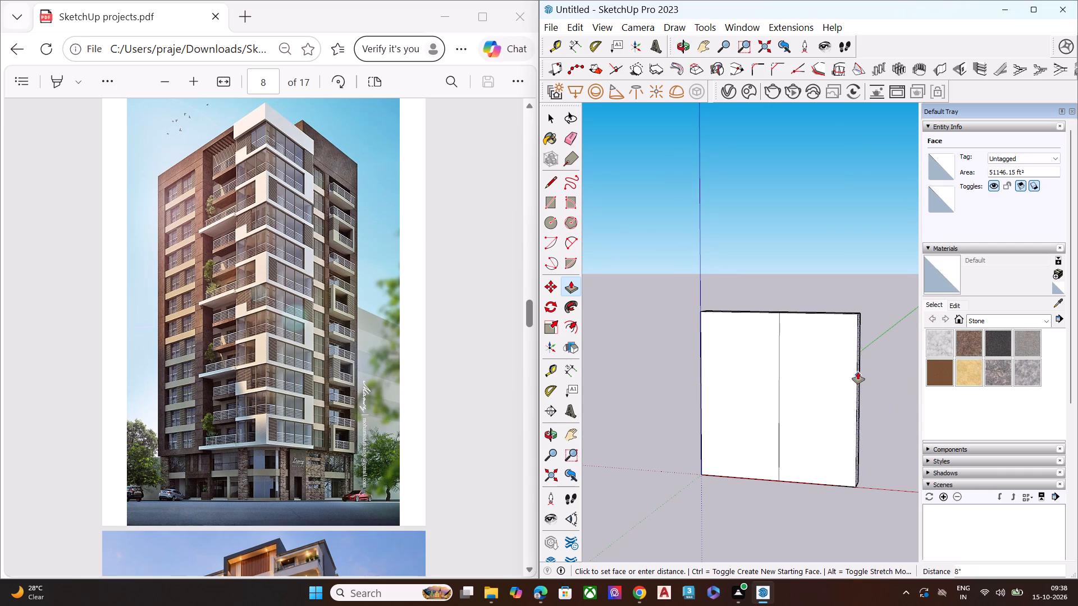
key(Escape)
scroll(729, 347, up, 1)
scroll(729, 347, down, 1)
scroll(729, 347, up, 5)
key(space)
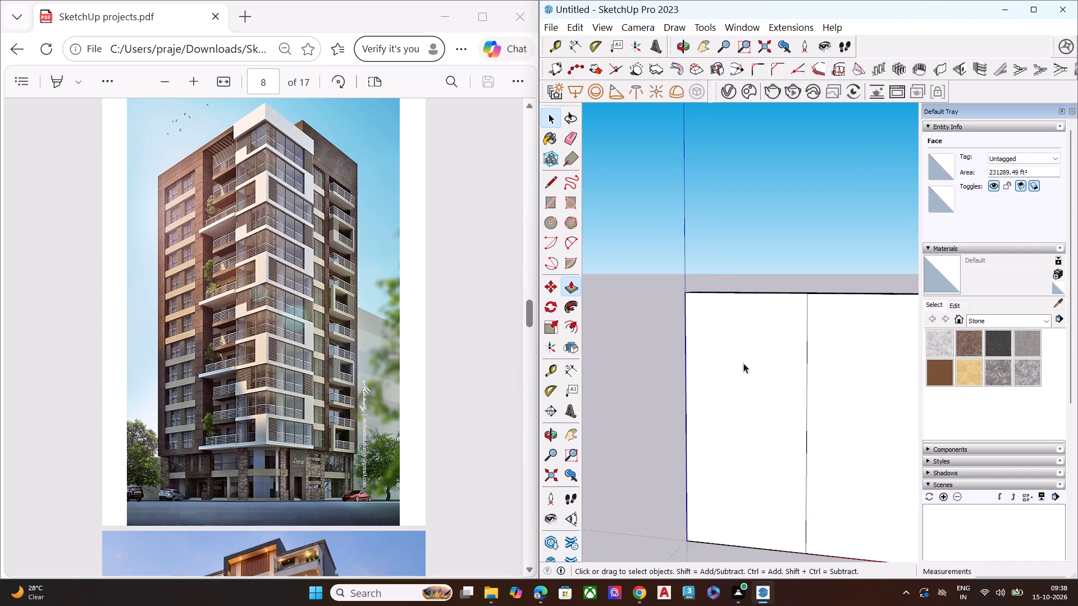
Offset the outline of the front facade section nearest the origin inward by about 57' to form an inset panel.
scroll(779, 388, up, 1)
middle_drag(779, 388, 654, 429)
scroll(742, 359, up, 4)
click(746, 360)
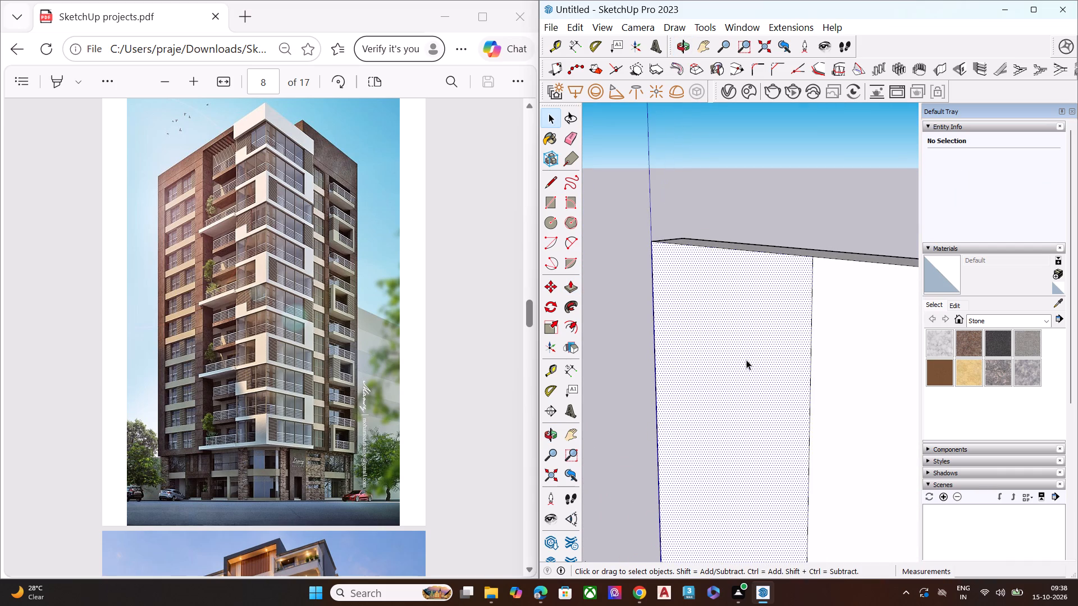
key(f)
click(733, 369)
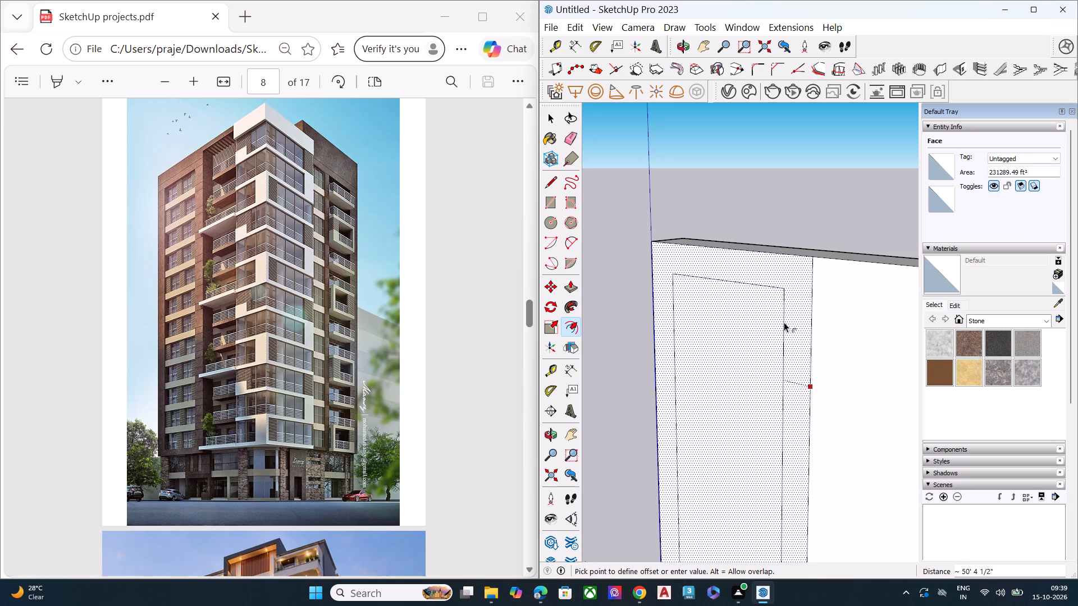
scroll(784, 322, down, 7)
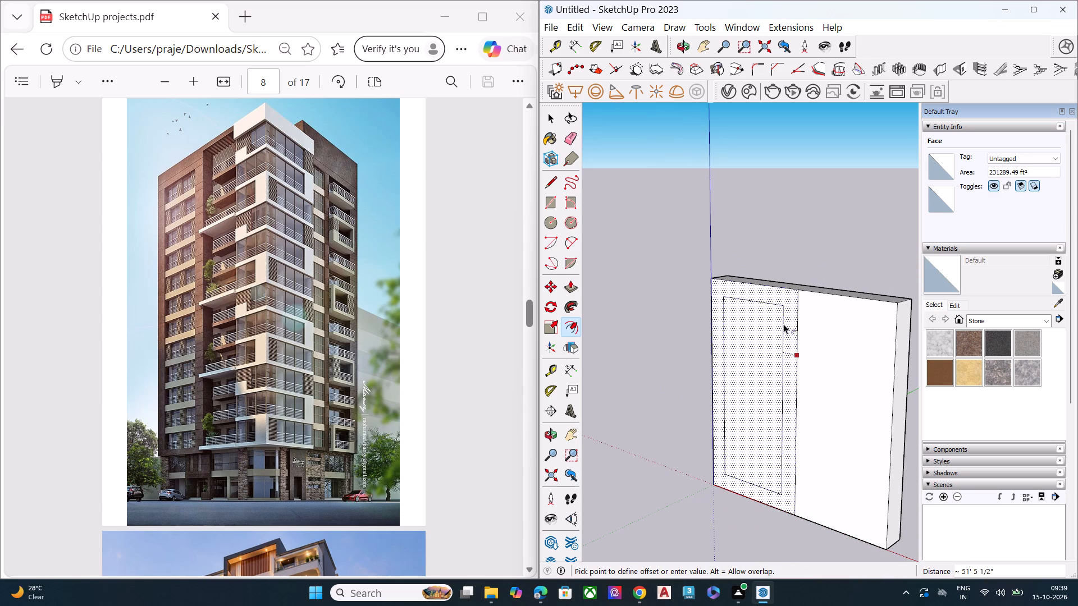
scroll(783, 327, up, 3)
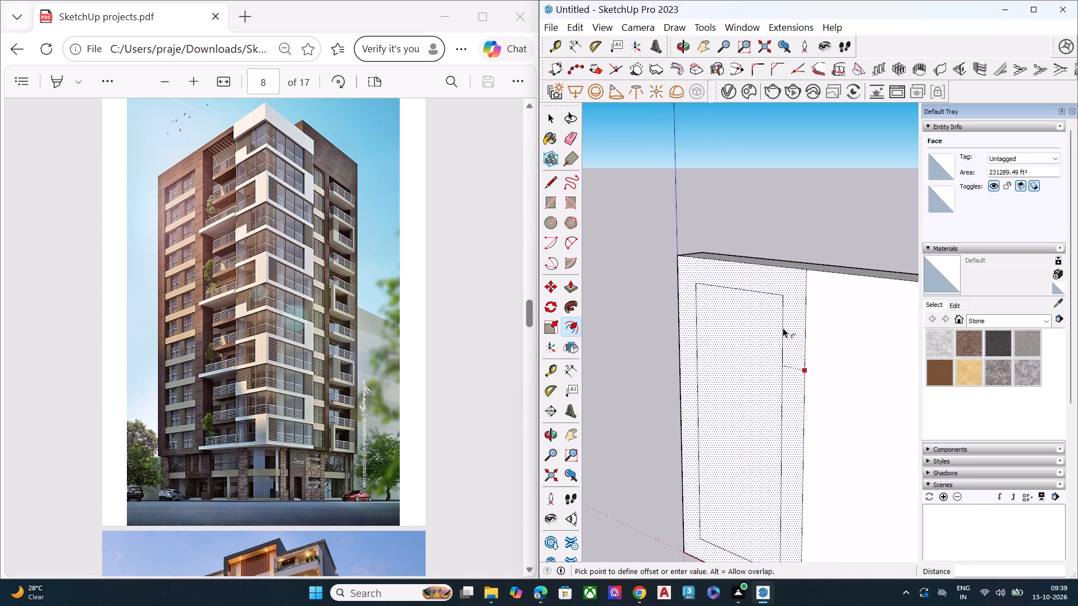
scroll(783, 328, up, 2)
click(781, 327)
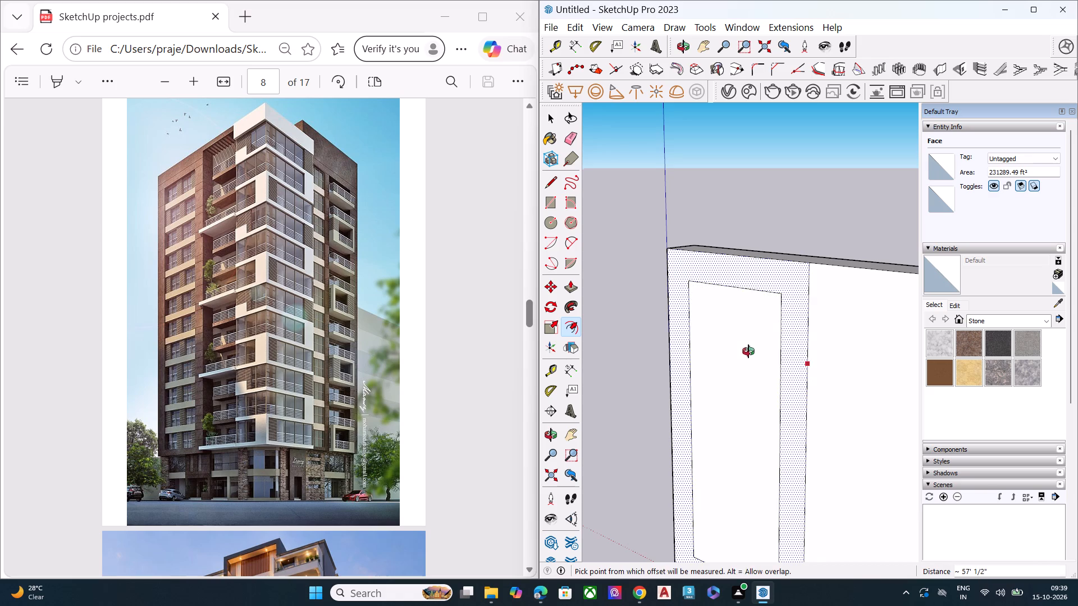
Scale the inset panel from its bottom edge downward by a factor of about 1.05, closer to the block's base.
middle_drag(748, 351, 833, 293)
scroll(802, 321, down, 2)
scroll(801, 325, up, 1)
scroll(800, 326, down, 1)
scroll(800, 326, up, 3)
scroll(800, 327, down, 3)
scroll(802, 388, up, 6)
scroll(791, 338, down, 7)
scroll(752, 513, up, 7)
key(space)
click(768, 465)
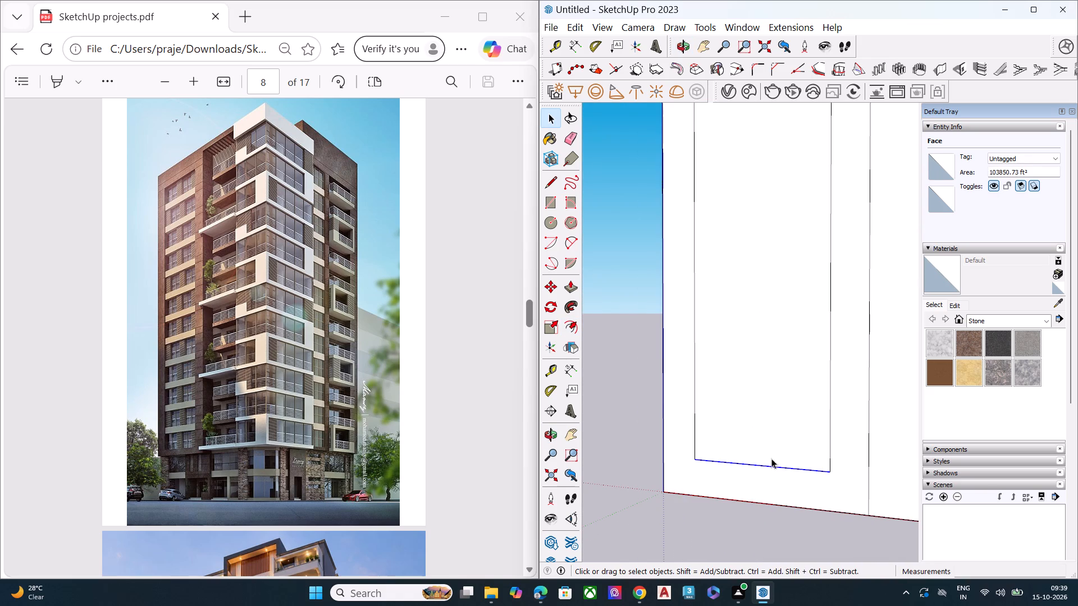
double_click(777, 426)
key(s)
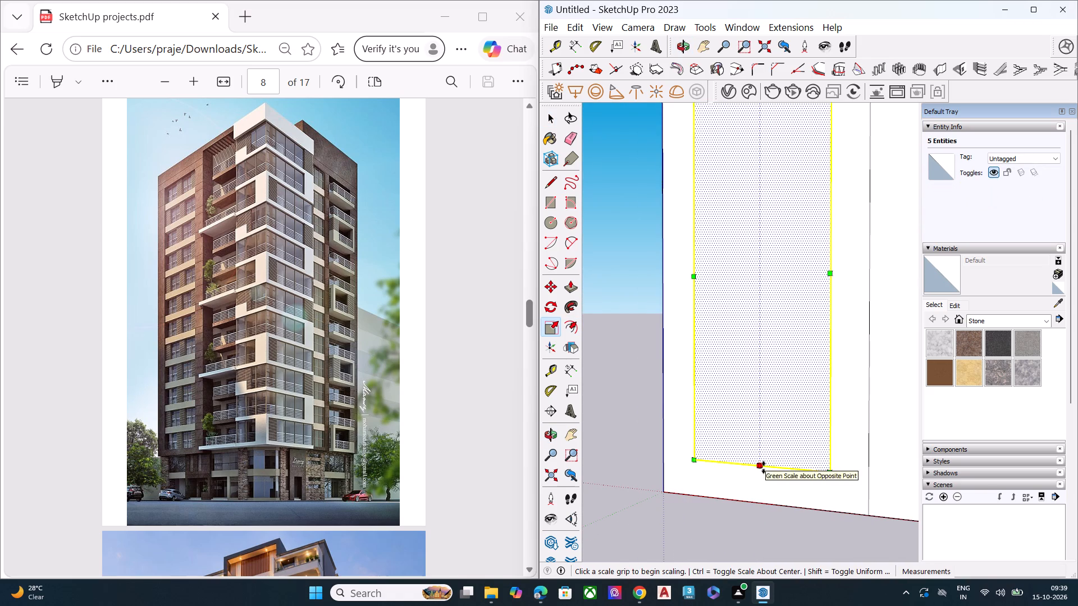
click(764, 467)
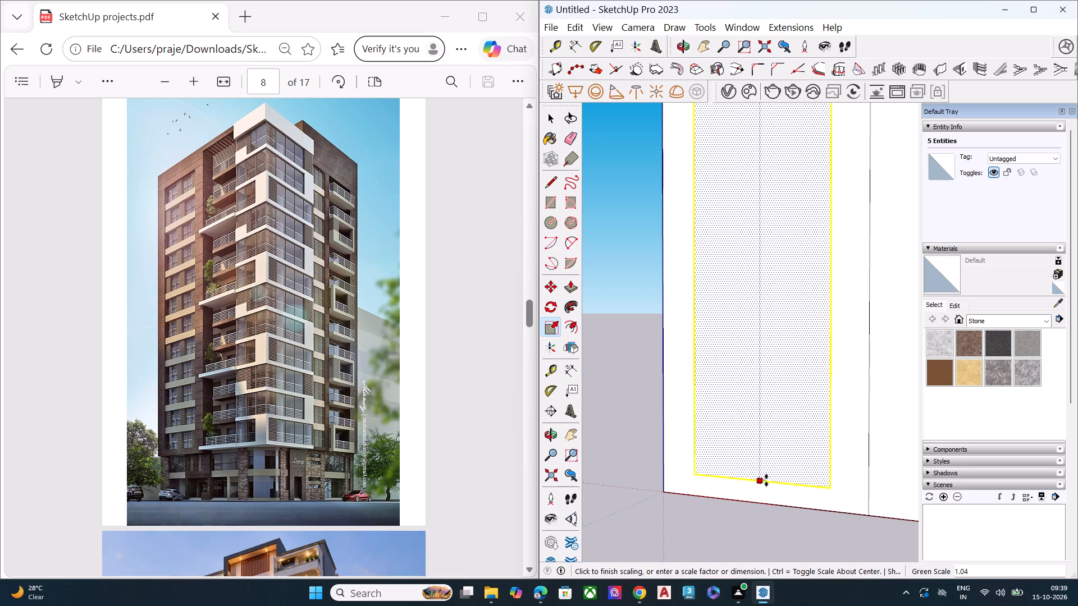
click(766, 484)
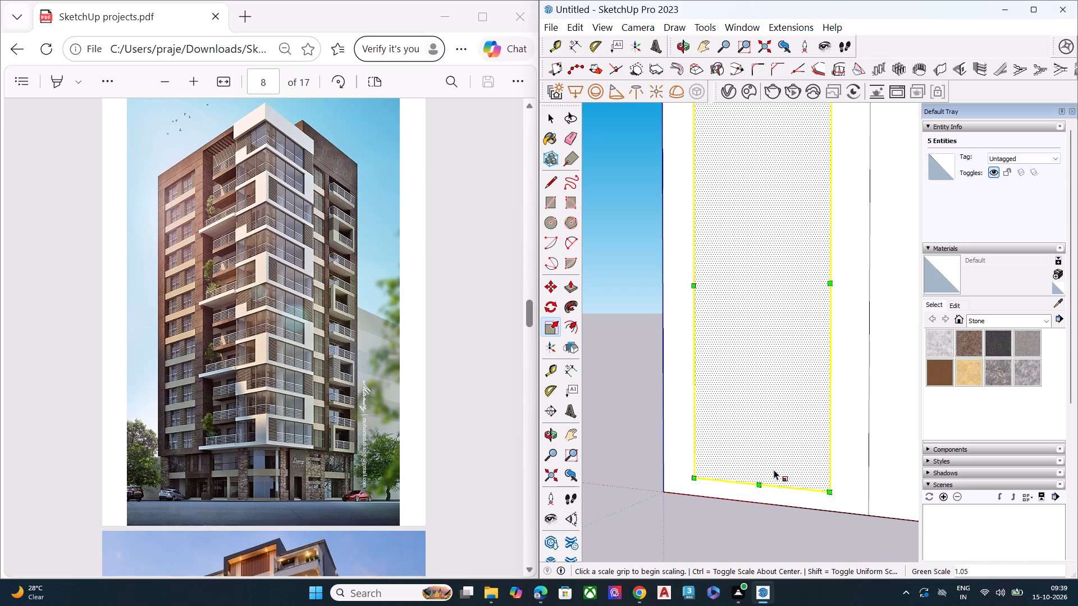
Scale the inset panel from its top edge downward by a factor of about 0.98.
scroll(774, 470, down, 7)
scroll(777, 305, up, 6)
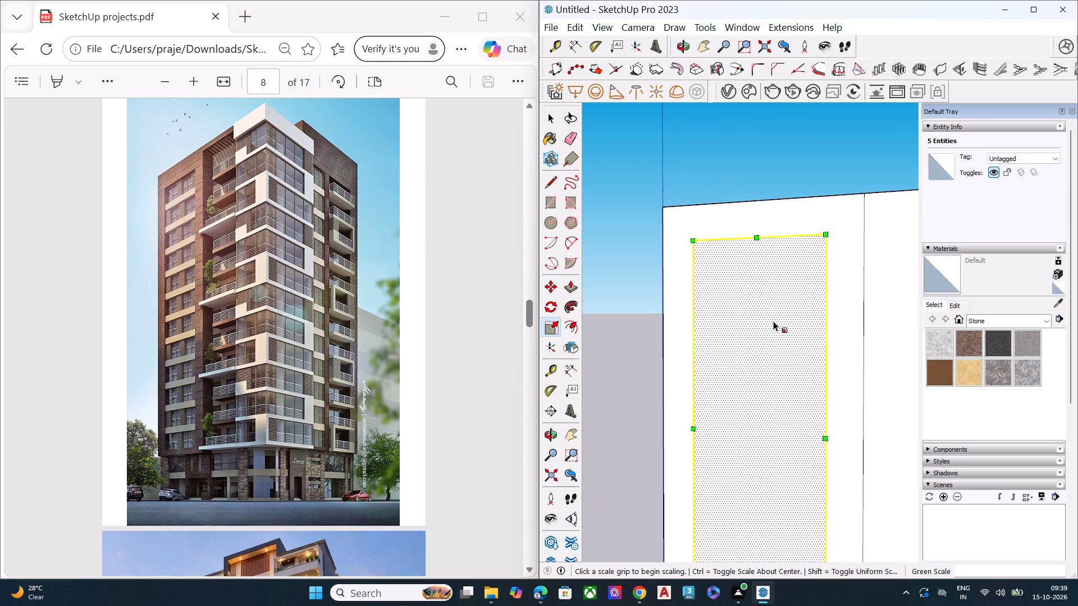
middle_drag(776, 325, 793, 389)
click(755, 238)
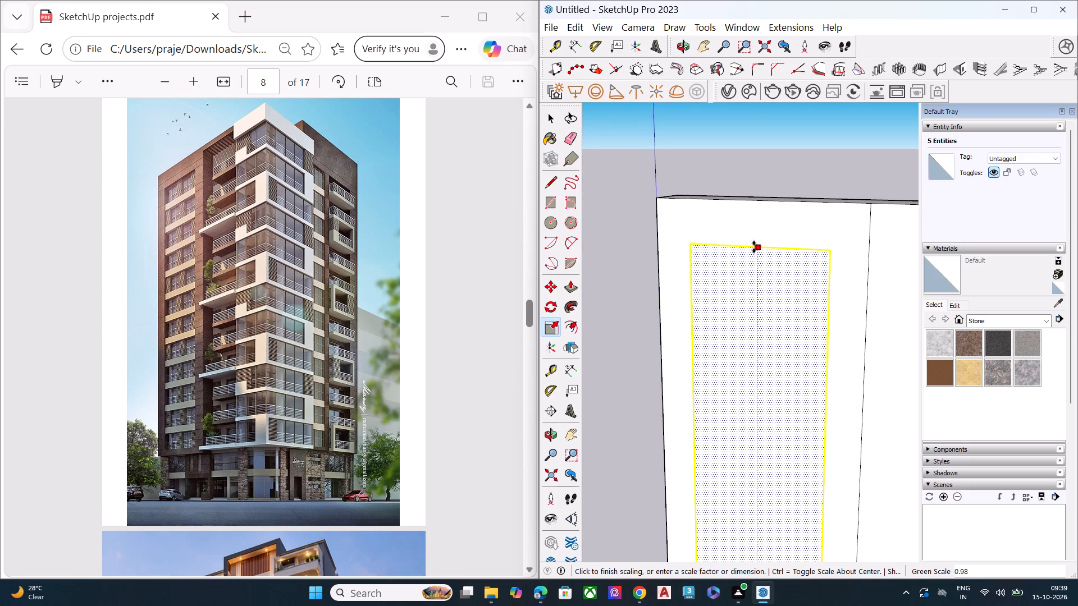
click(754, 247)
key(space)
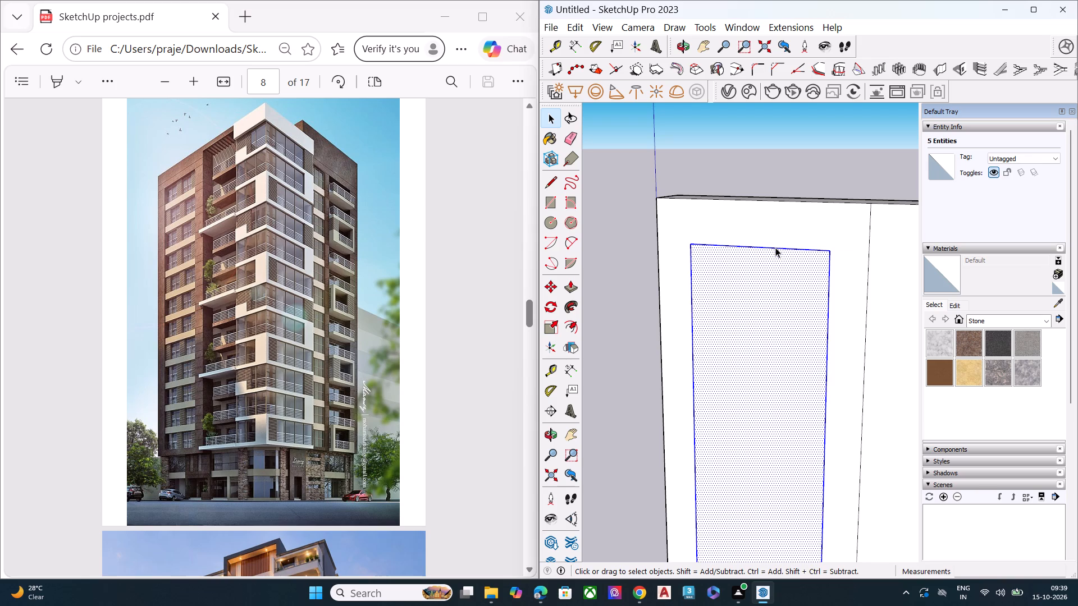
Draw a line about 187' across the second facade section near its top from the dividing edge, continuing vertically down to the block's base.
scroll(775, 247, down, 11)
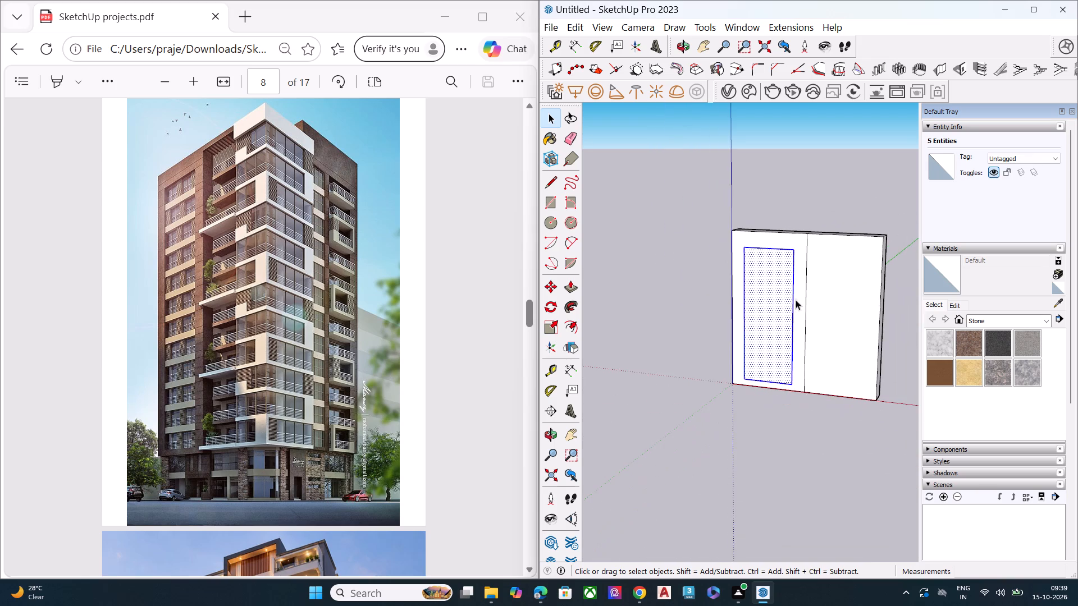
middle_drag(805, 307, 814, 264)
scroll(824, 233, up, 2)
scroll(823, 233, down, 1)
scroll(823, 233, up, 3)
key(l)
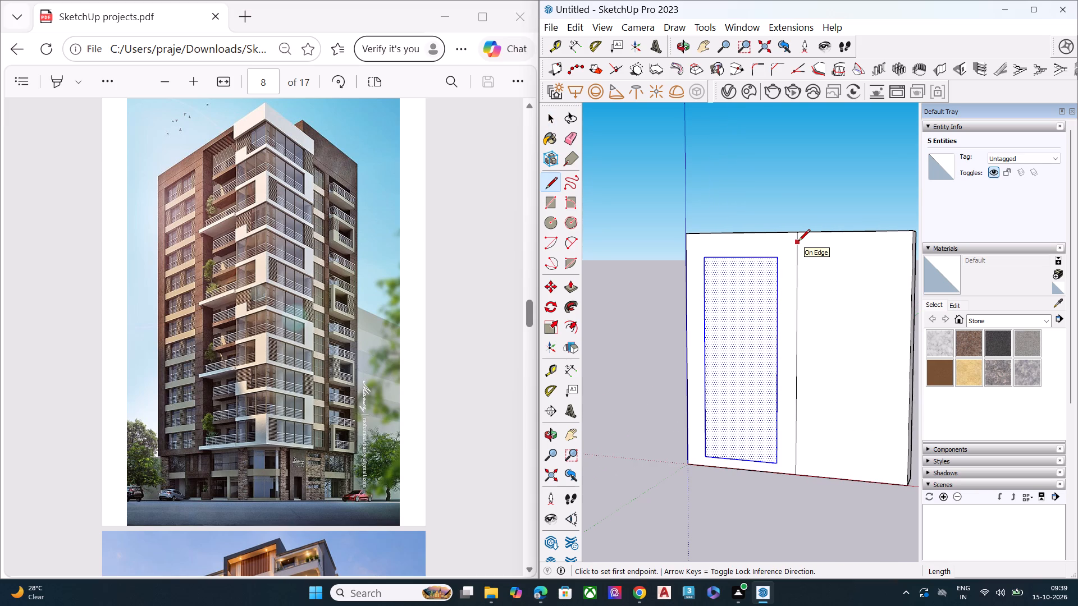
click(798, 242)
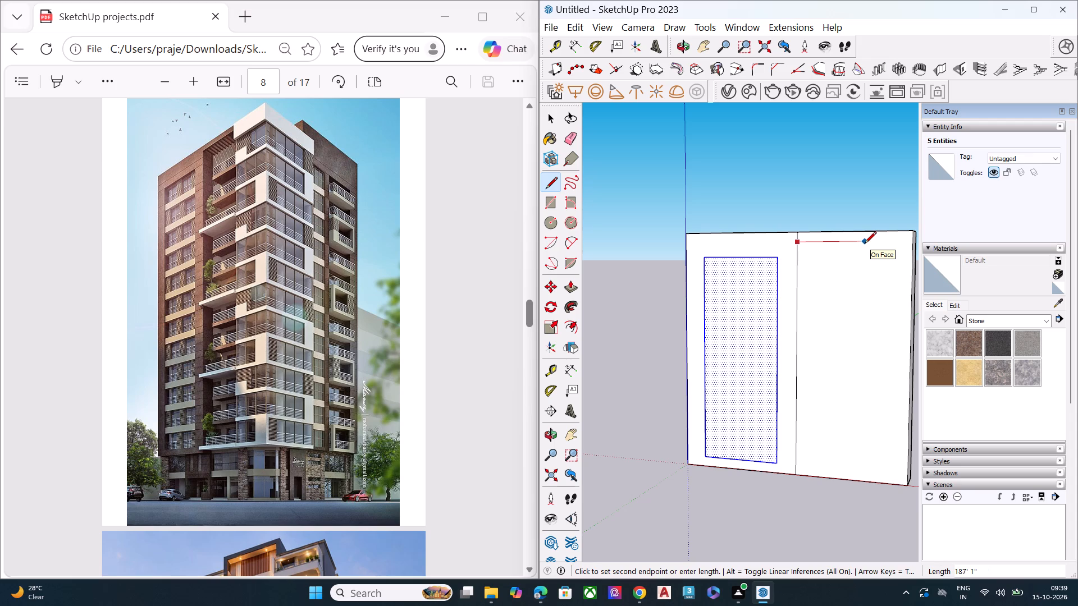
click(865, 244)
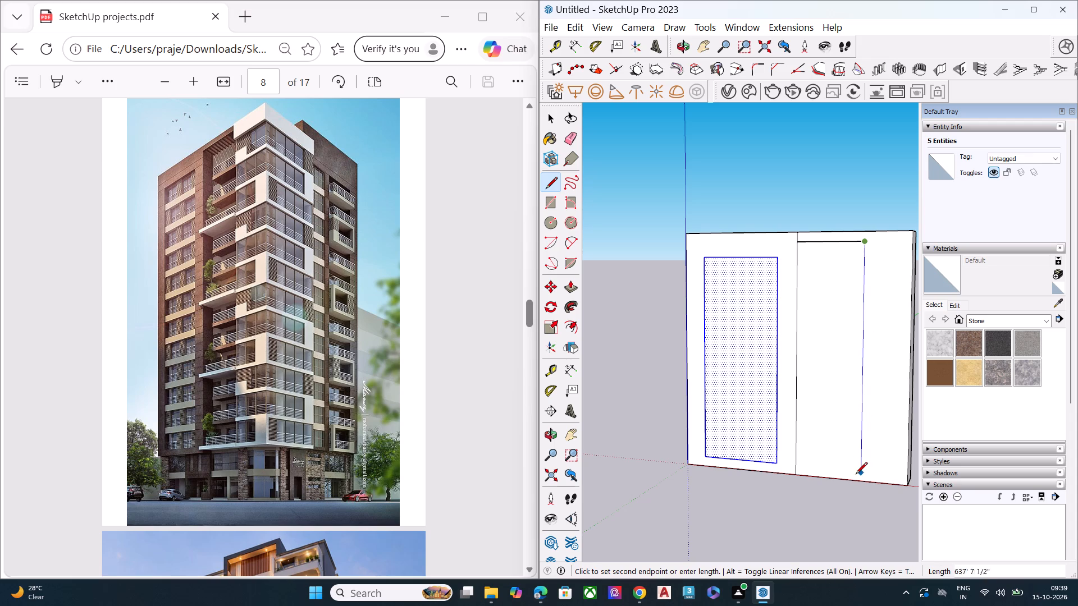
click(856, 483)
key(space)
Draw a horizontal line about 222' long across the inset panel, slightly above its bottom edge.
middle_drag(839, 446, 703, 343)
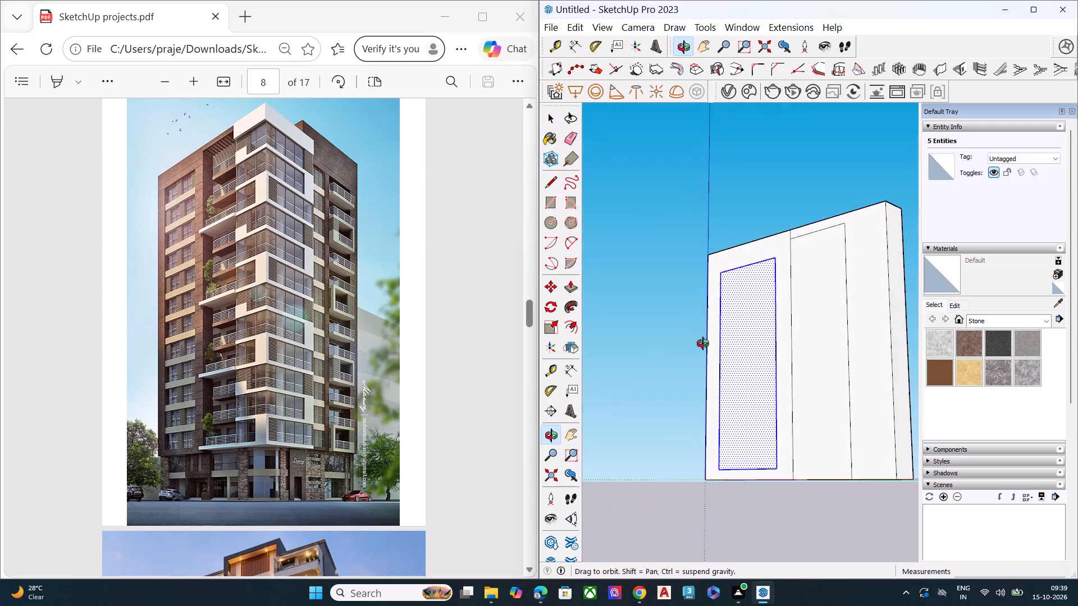
middle_drag(703, 343, 696, 333)
scroll(822, 368, up, 1)
middle_drag(824, 370, 806, 428)
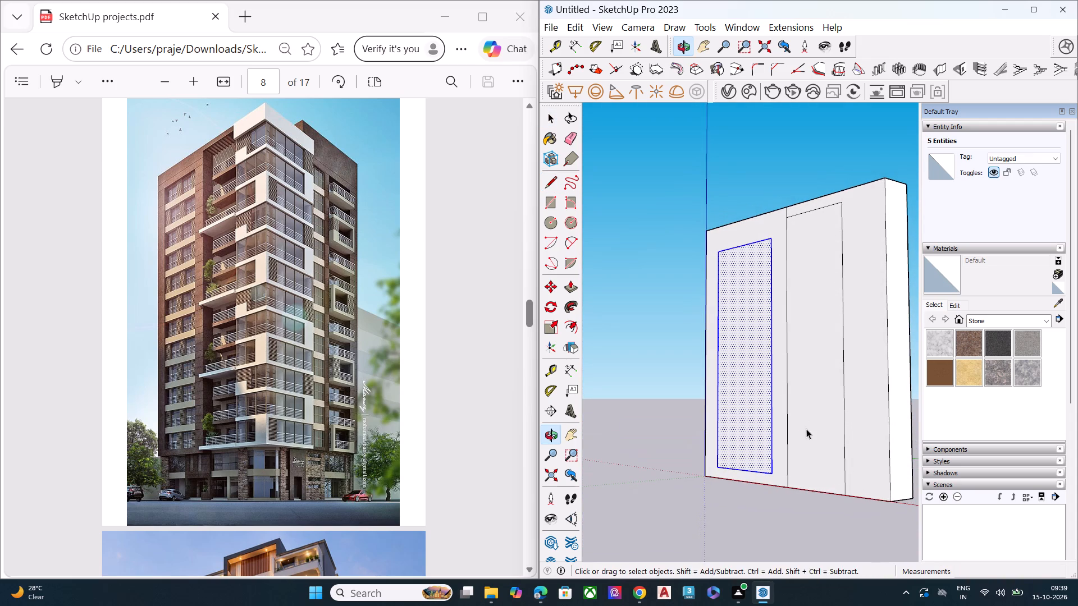
middle_click(806, 429)
scroll(743, 218, up, 3)
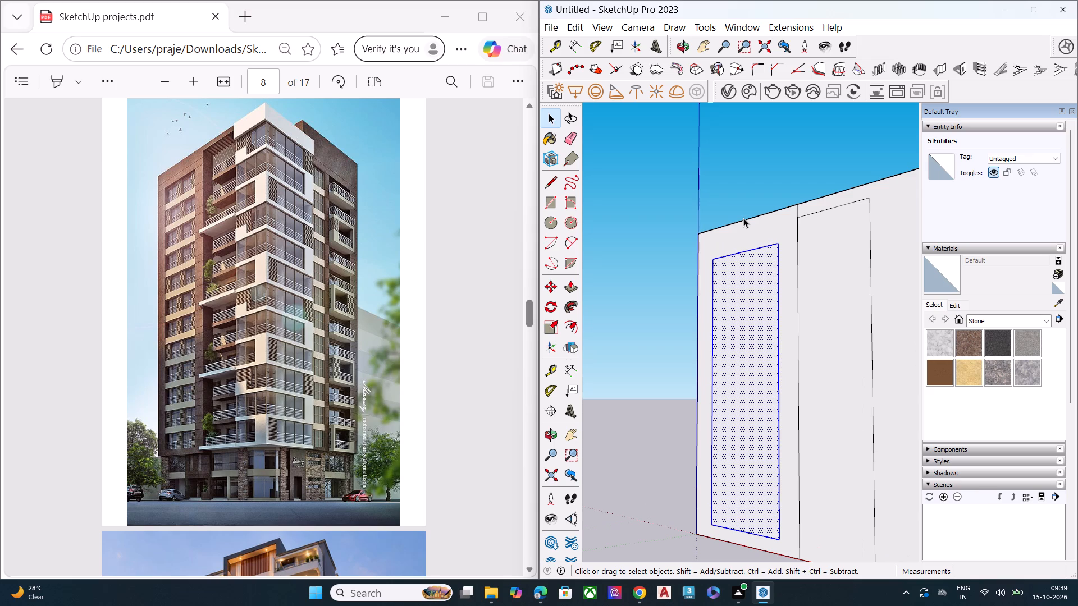
scroll(744, 223, down, 8)
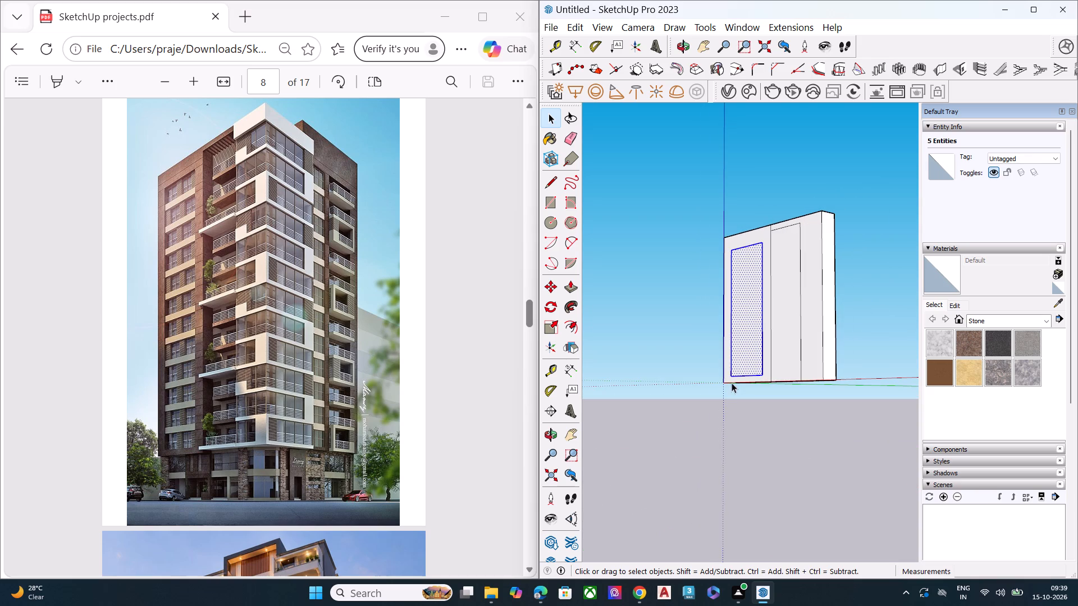
scroll(757, 306, up, 3)
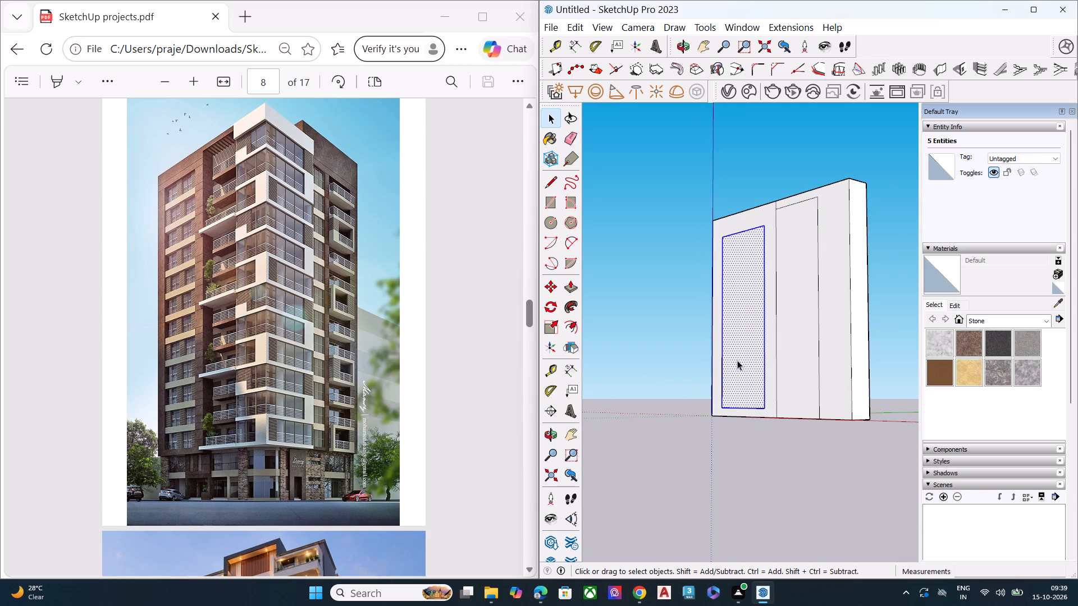
scroll(734, 367, up, 6)
key(space)
scroll(753, 394, down, 3)
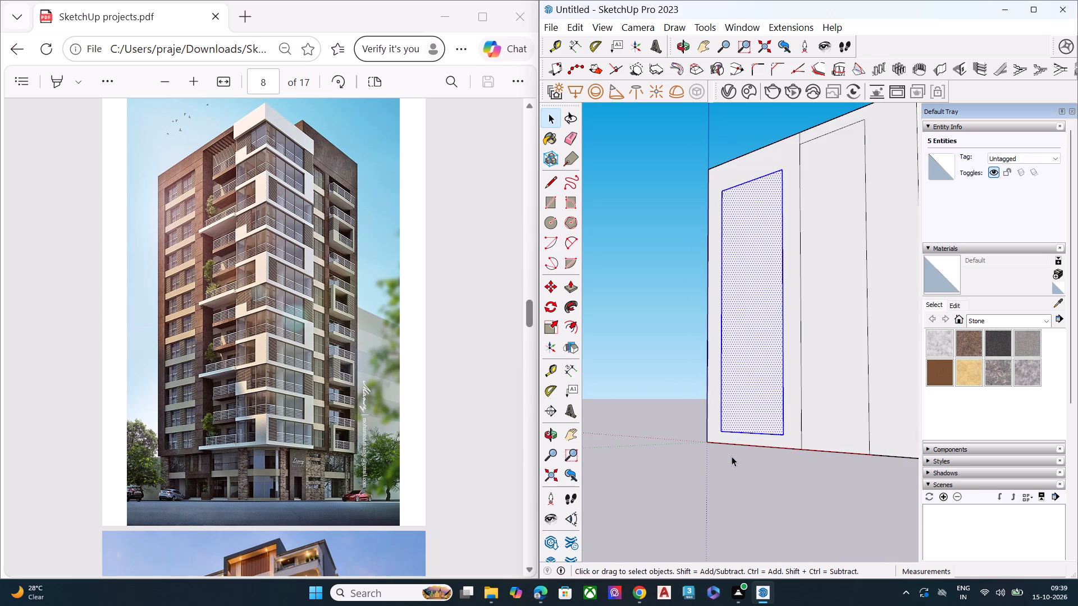
click(729, 476)
scroll(768, 408, up, 3)
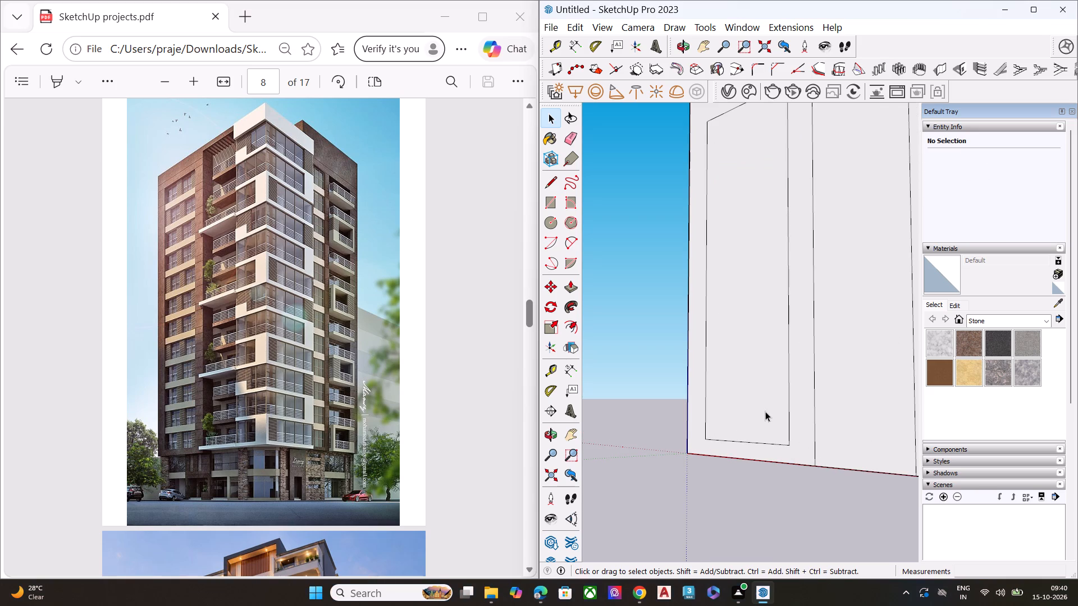
key(l)
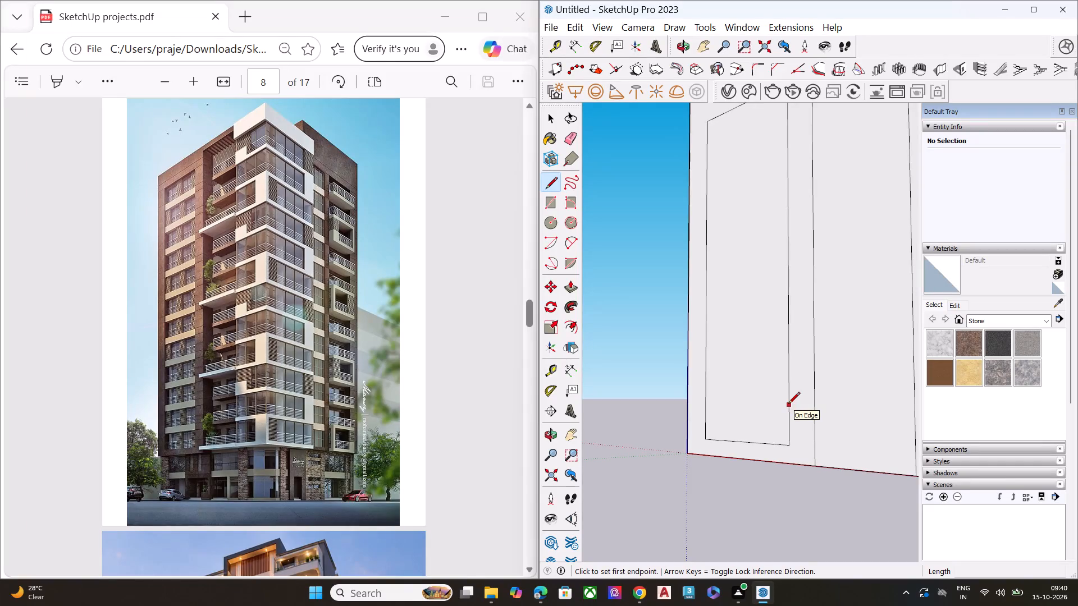
click(789, 403)
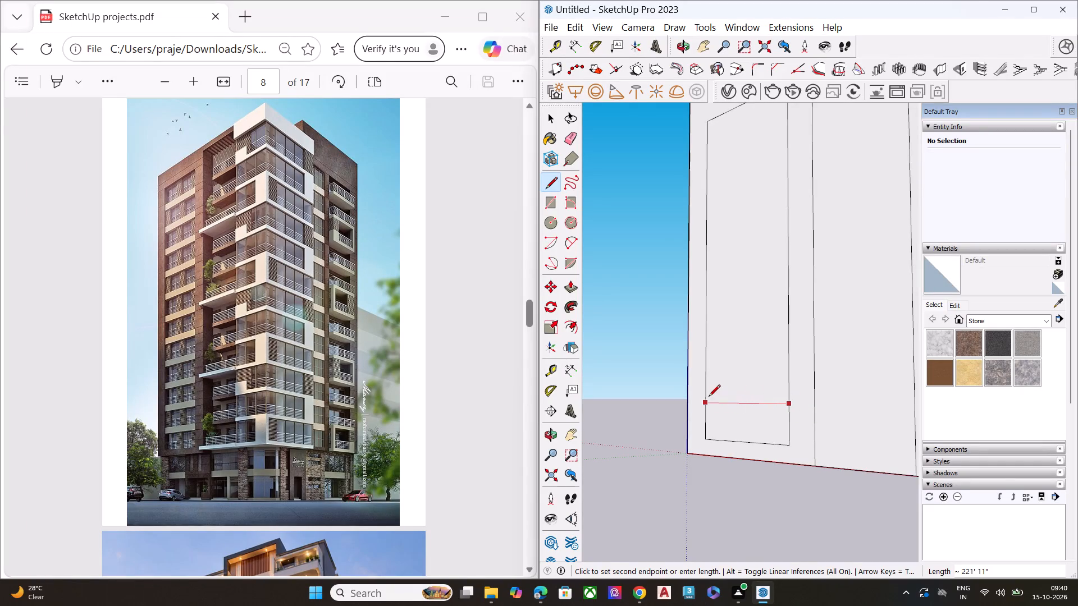
click(708, 397)
key(space)
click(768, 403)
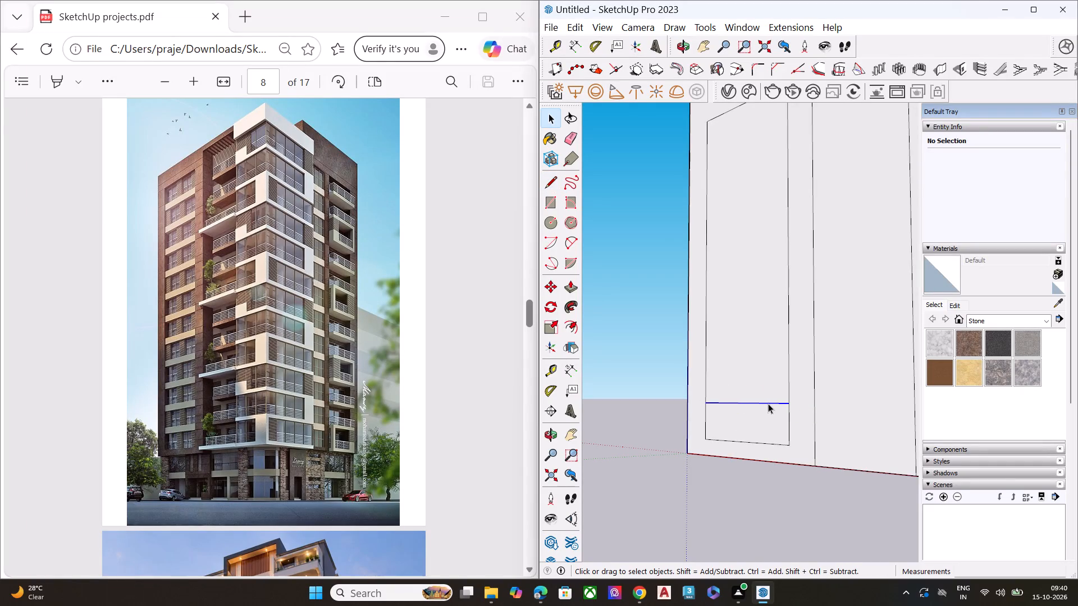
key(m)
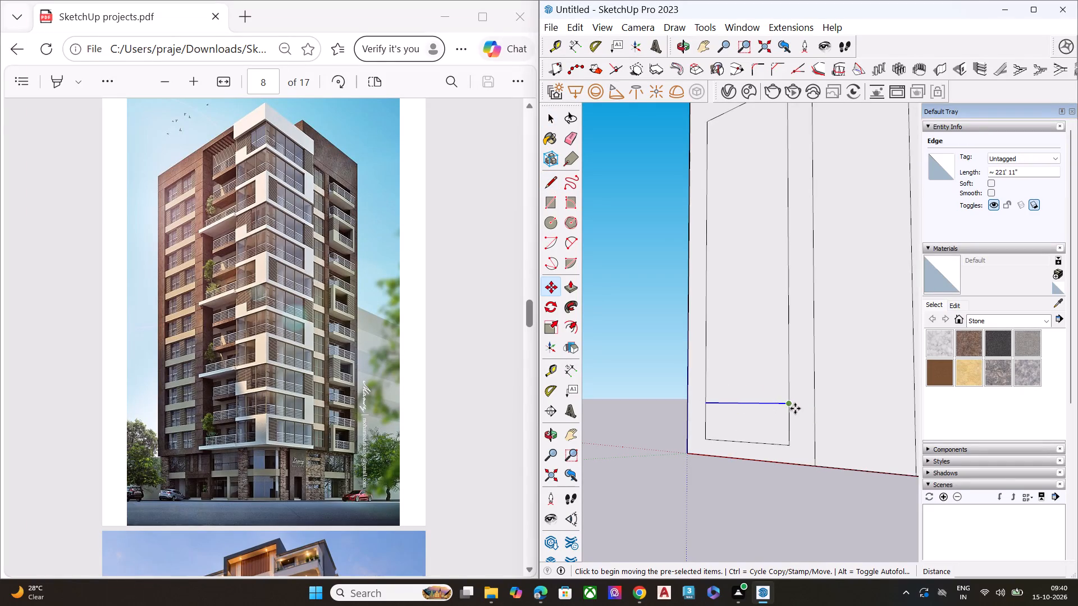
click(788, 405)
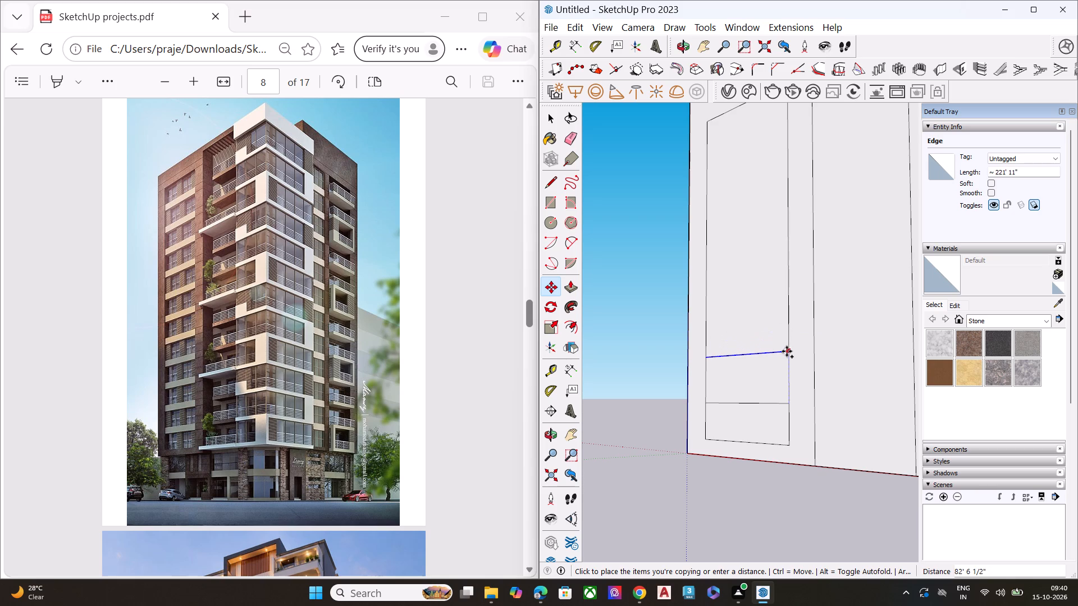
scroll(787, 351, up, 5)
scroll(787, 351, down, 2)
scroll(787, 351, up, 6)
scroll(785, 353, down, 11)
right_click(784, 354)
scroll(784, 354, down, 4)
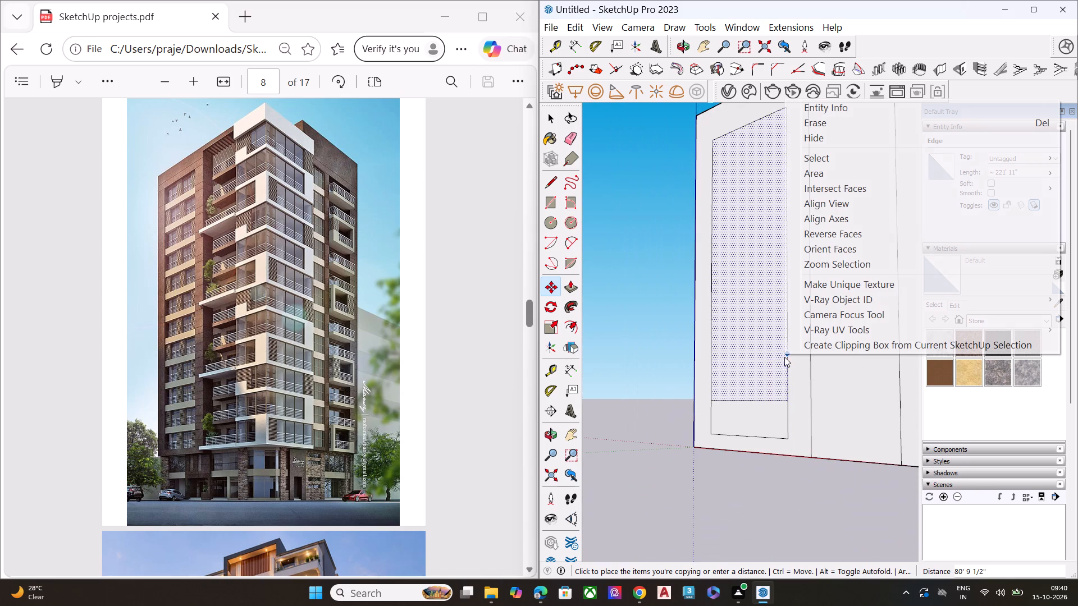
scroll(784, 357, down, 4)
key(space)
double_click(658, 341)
Copy the panel's horizontal line upward three times in succession, at spacings of about 76', 79' and 77'.
scroll(686, 342, down, 3)
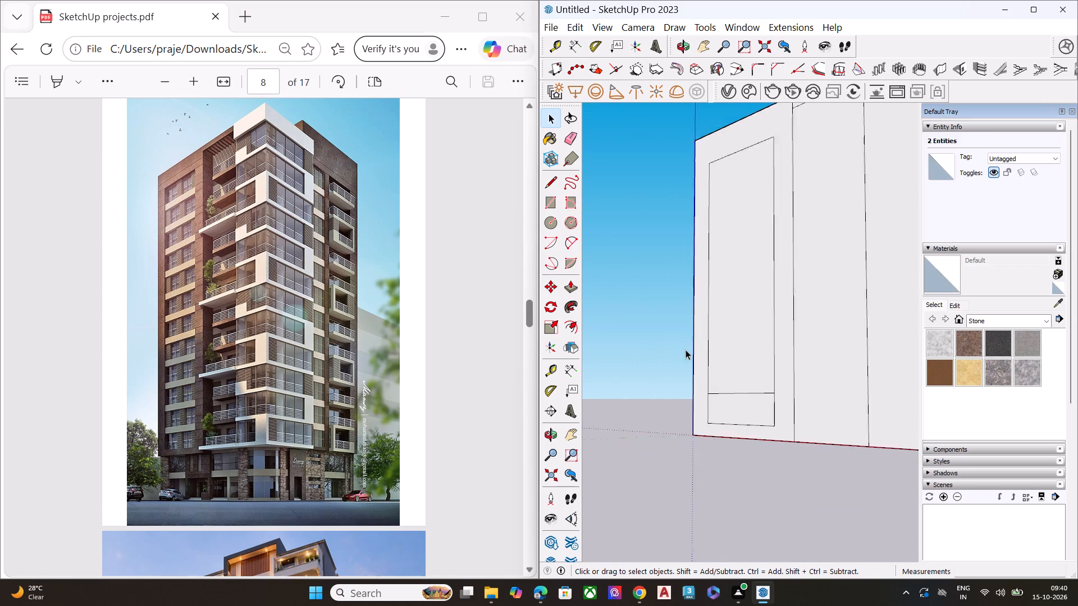
scroll(686, 350, down, 5)
middle_drag(770, 351, 808, 363)
scroll(769, 302, up, 4)
scroll(767, 301, down, 1)
scroll(764, 304, up, 1)
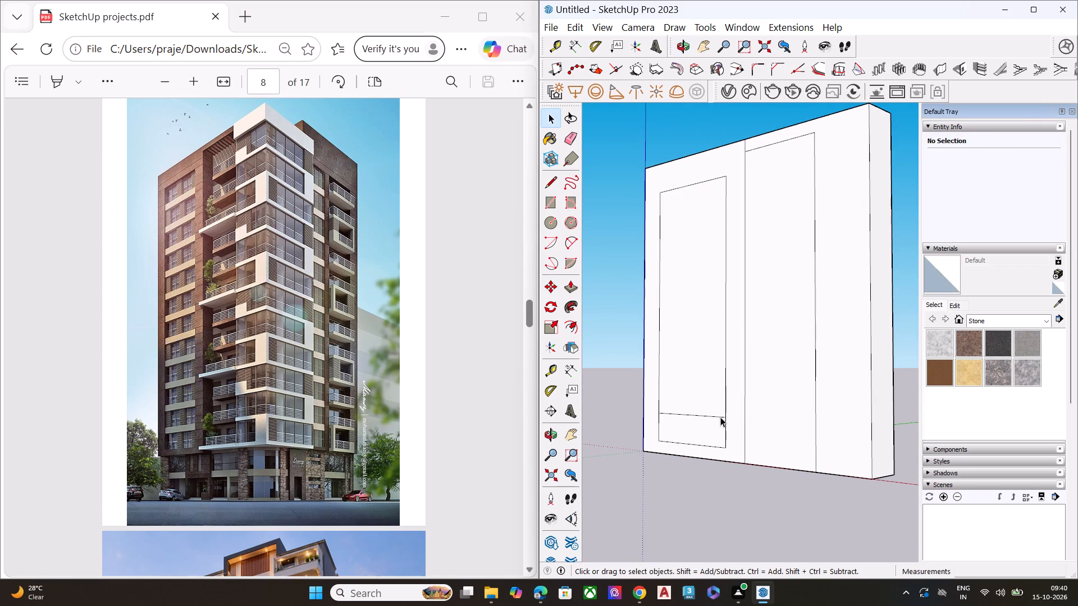
click(720, 417)
key(m)
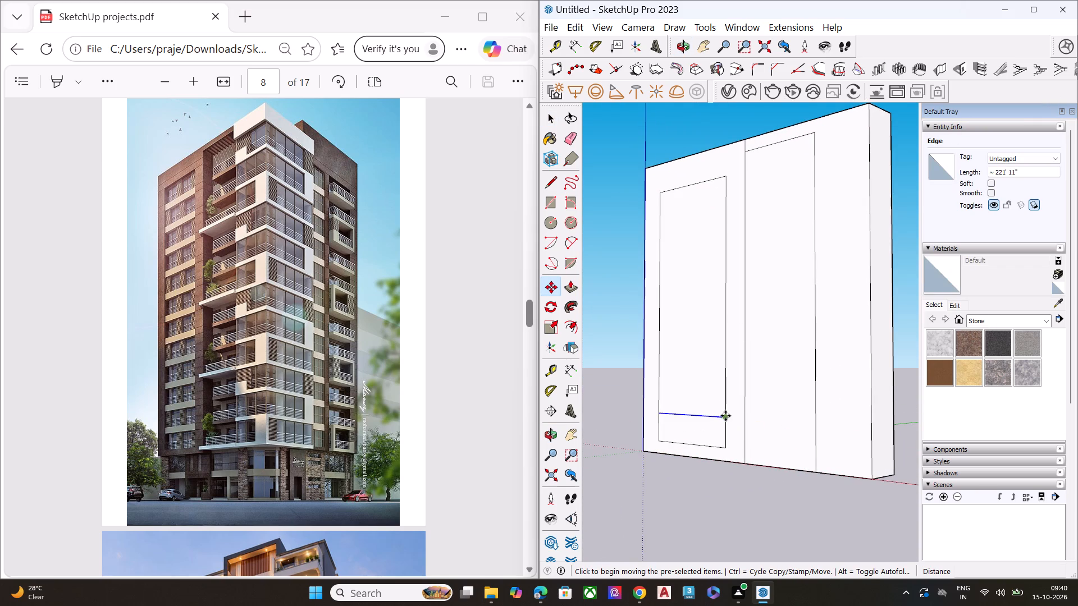
click(725, 416)
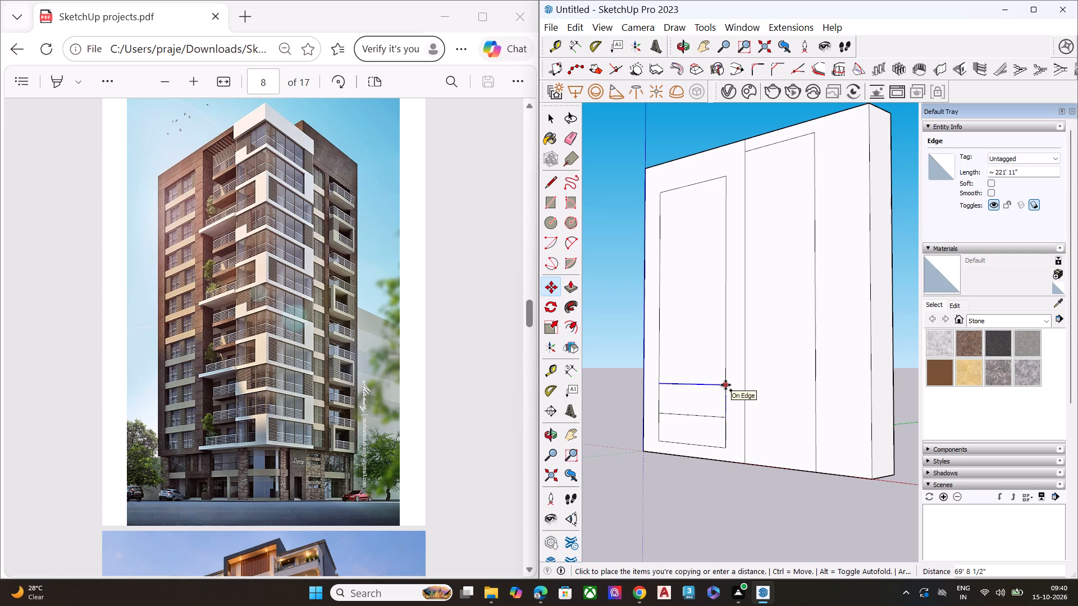
click(725, 382)
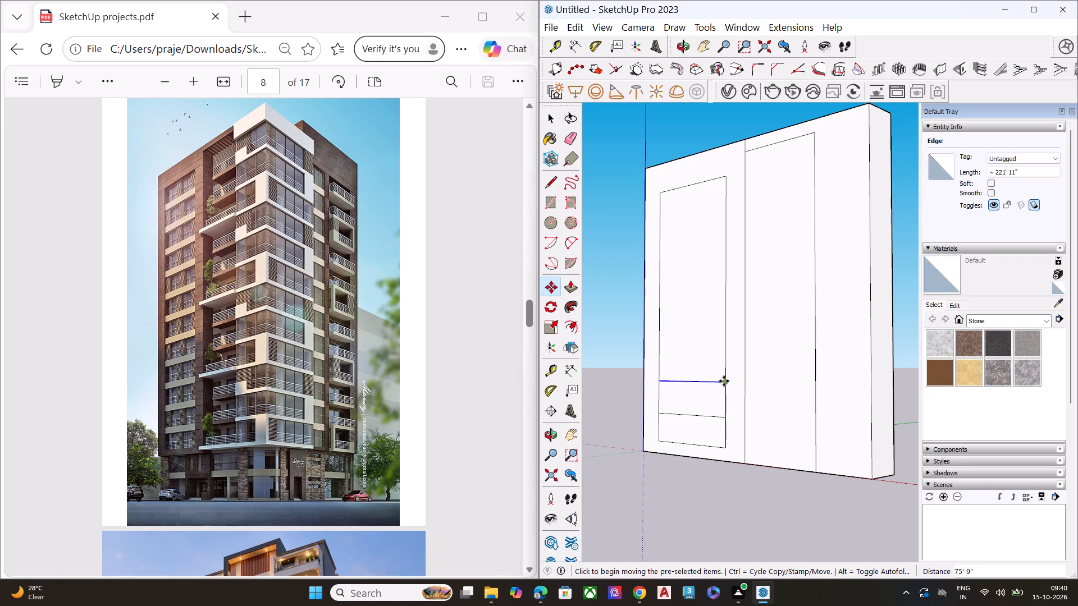
click(724, 383)
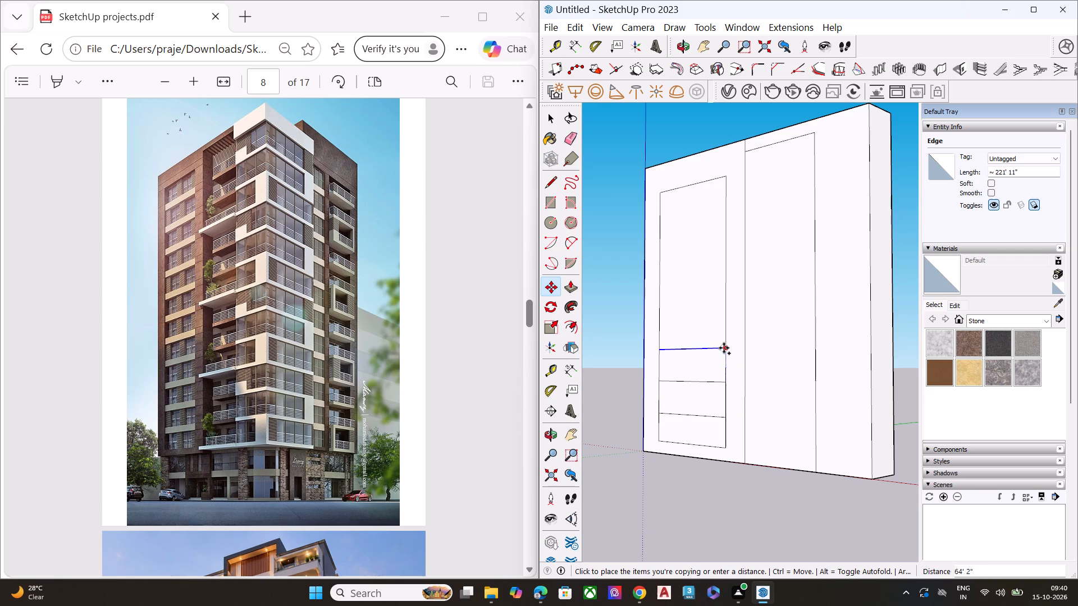
click(724, 346)
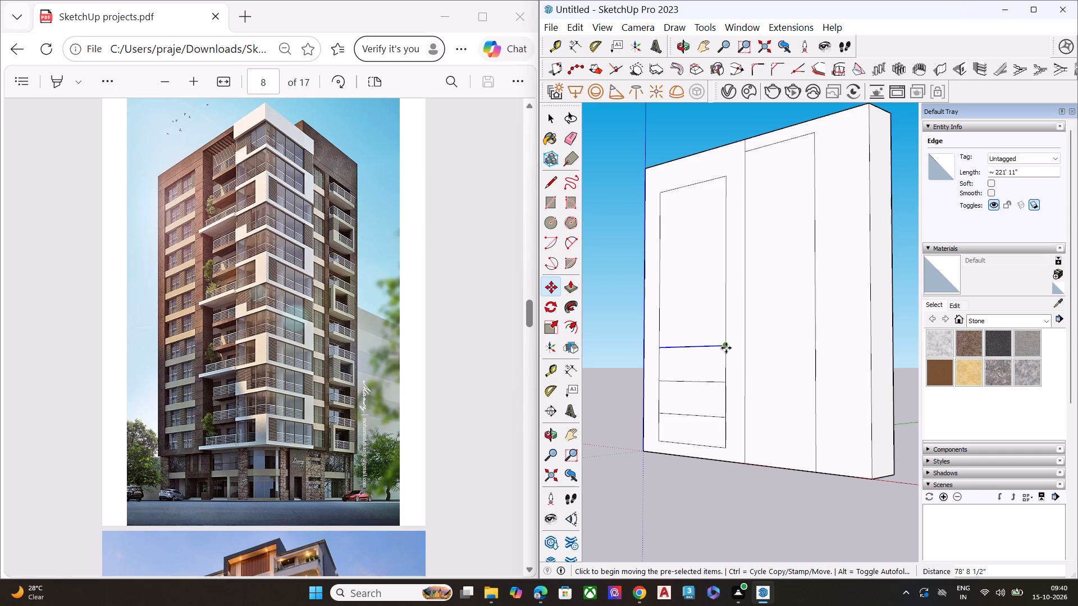
click(724, 347)
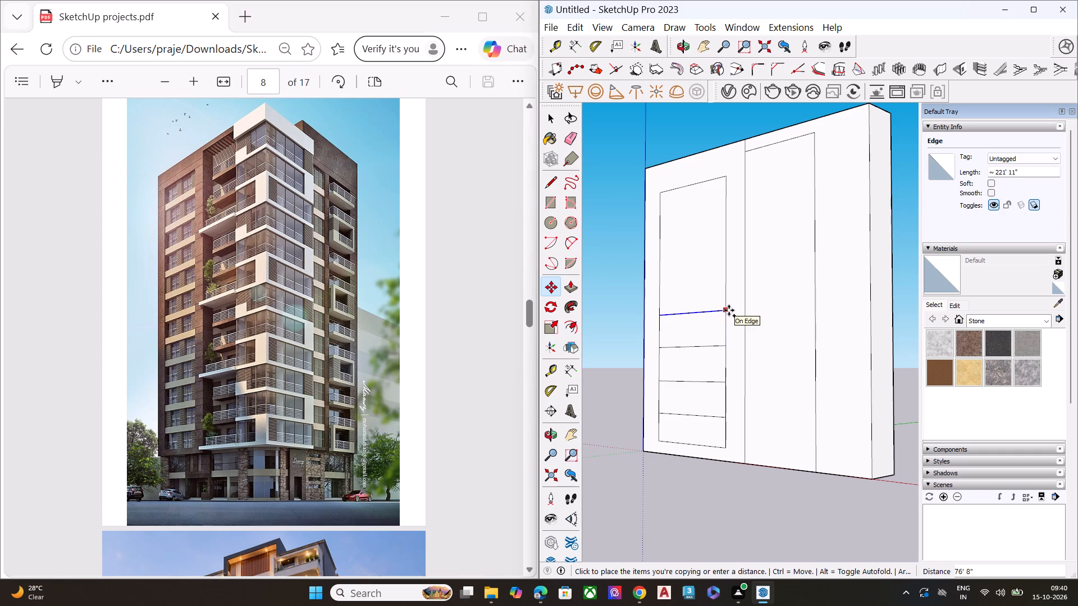
click(729, 310)
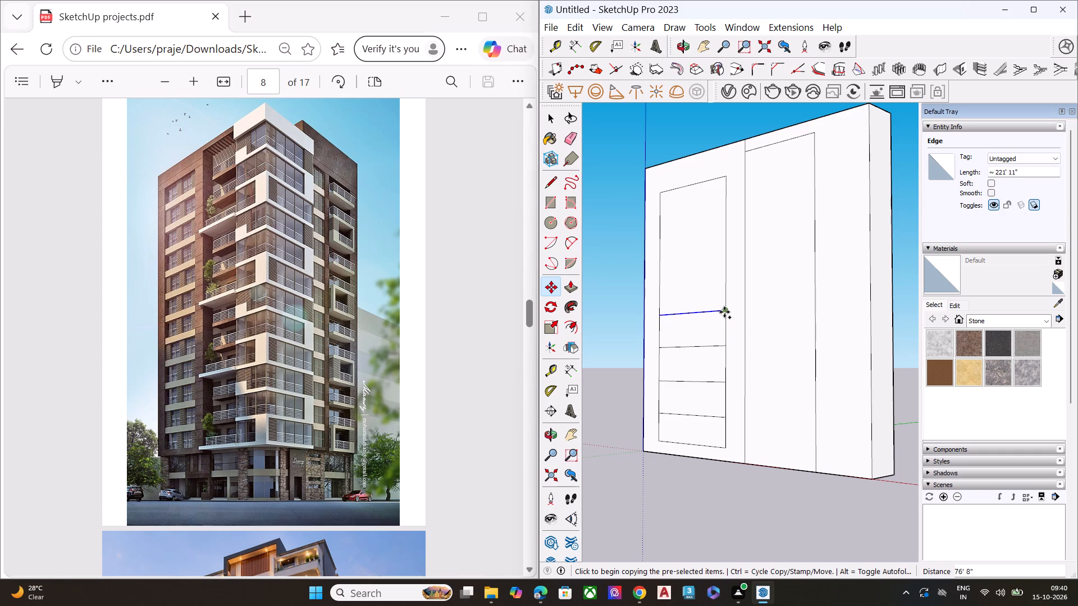
Copy the uppermost horizontal line upward three more times in succession, at spacings of about 79', 76' and 69'.
click(724, 310)
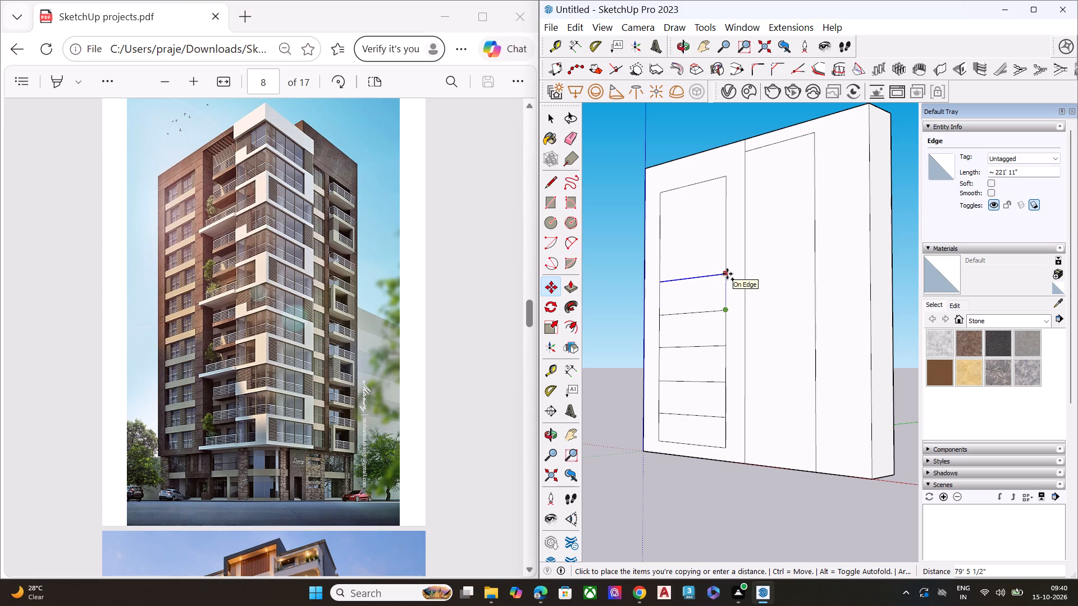
click(727, 274)
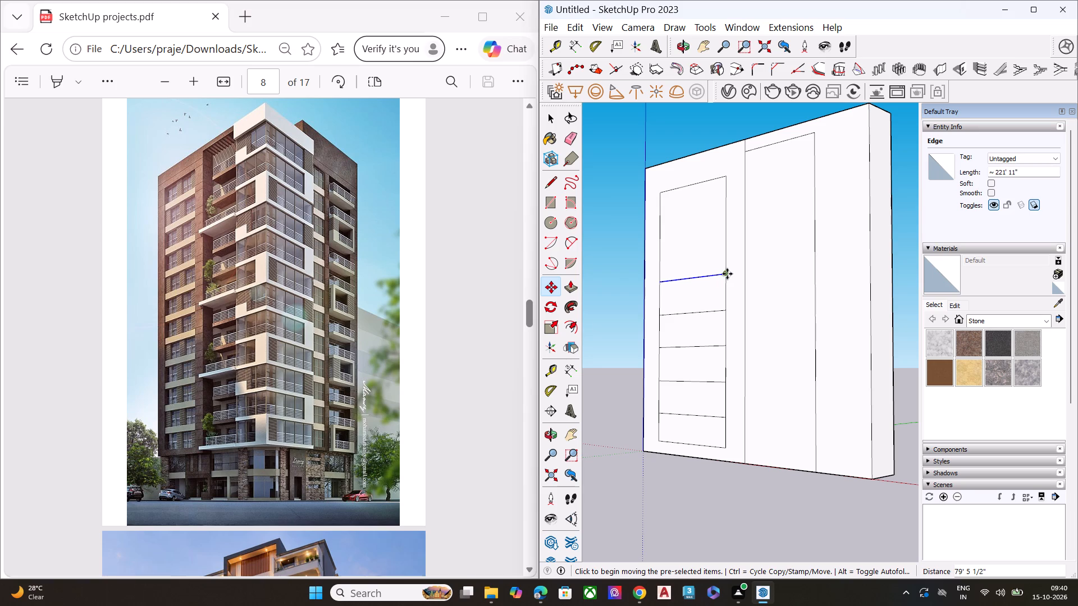
click(727, 274)
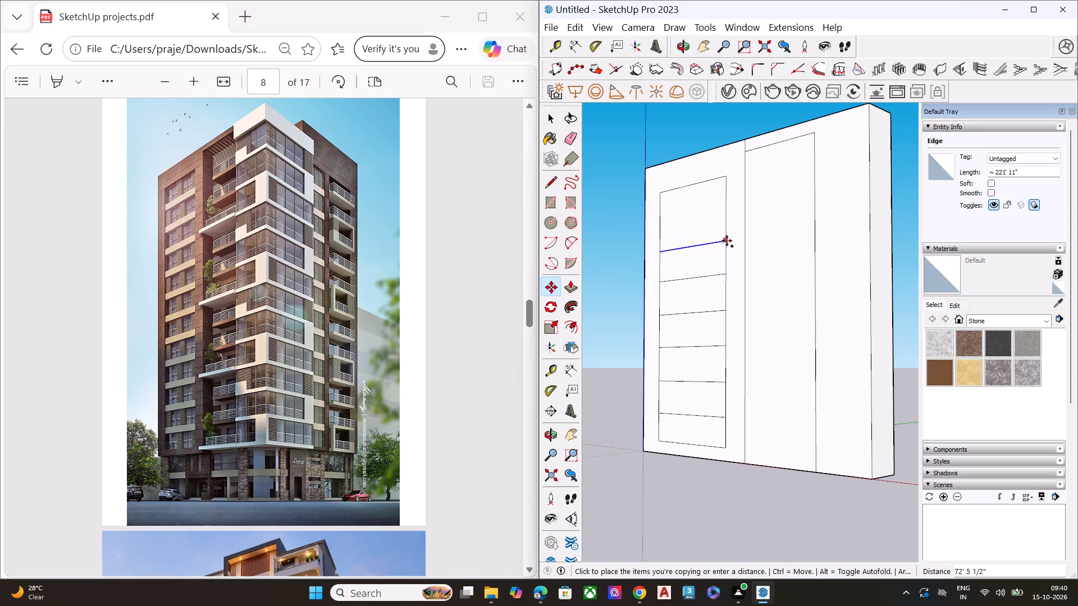
click(727, 239)
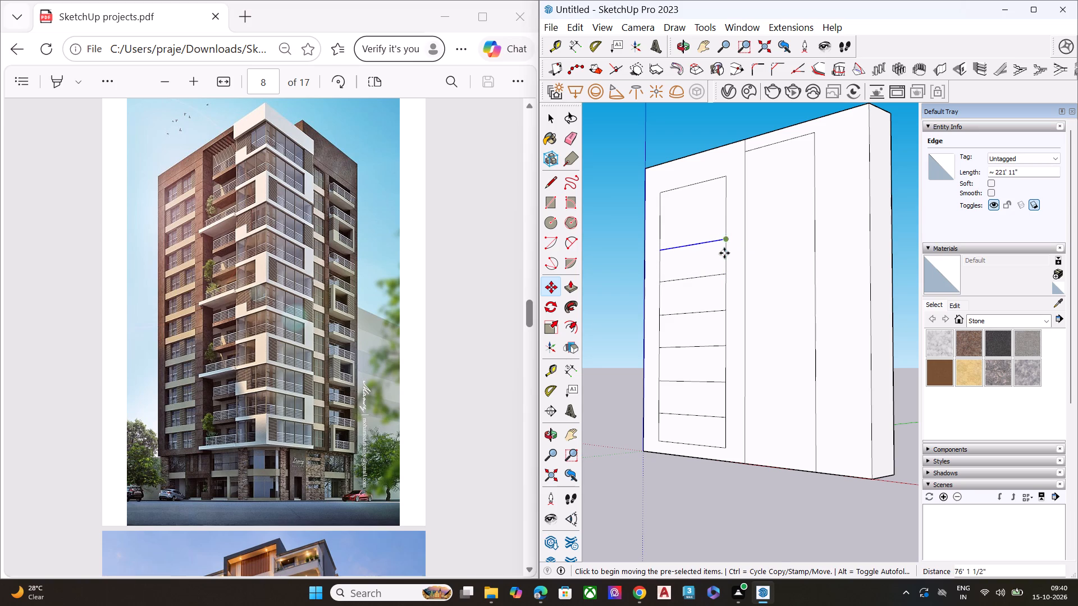
click(726, 241)
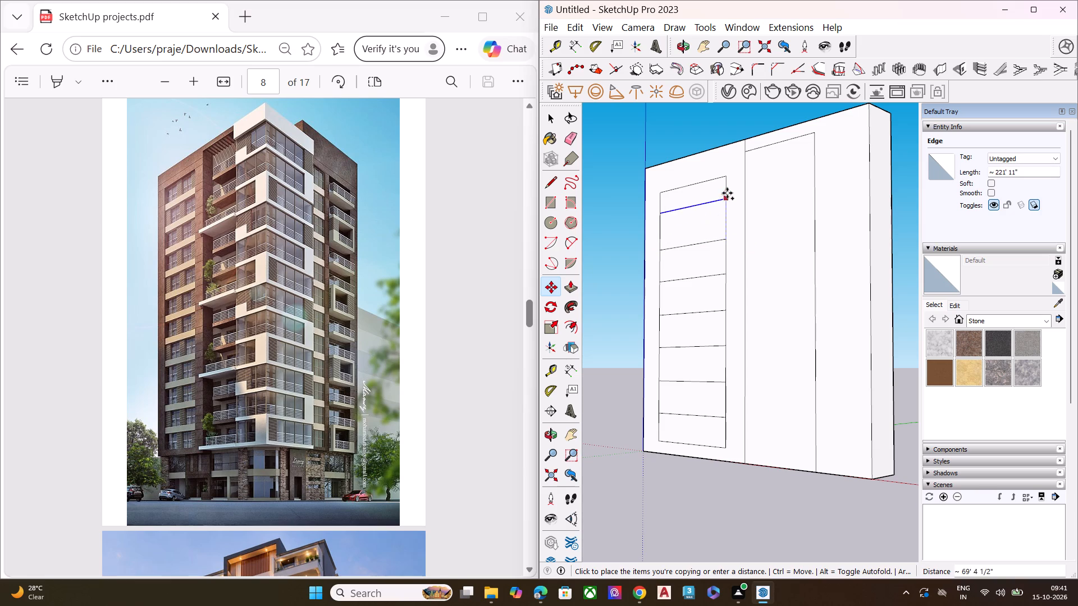
click(729, 210)
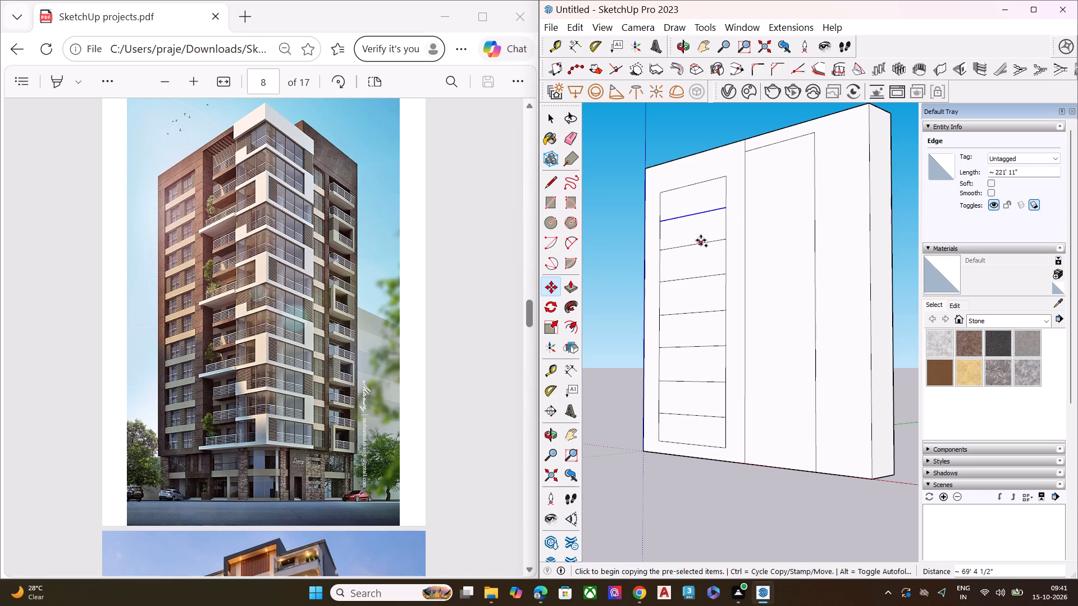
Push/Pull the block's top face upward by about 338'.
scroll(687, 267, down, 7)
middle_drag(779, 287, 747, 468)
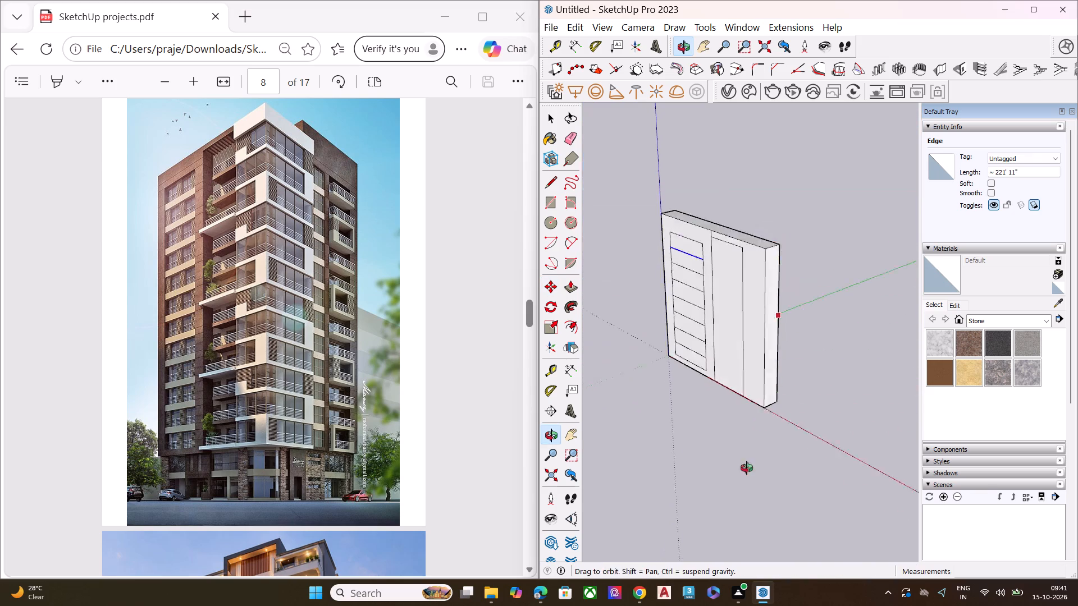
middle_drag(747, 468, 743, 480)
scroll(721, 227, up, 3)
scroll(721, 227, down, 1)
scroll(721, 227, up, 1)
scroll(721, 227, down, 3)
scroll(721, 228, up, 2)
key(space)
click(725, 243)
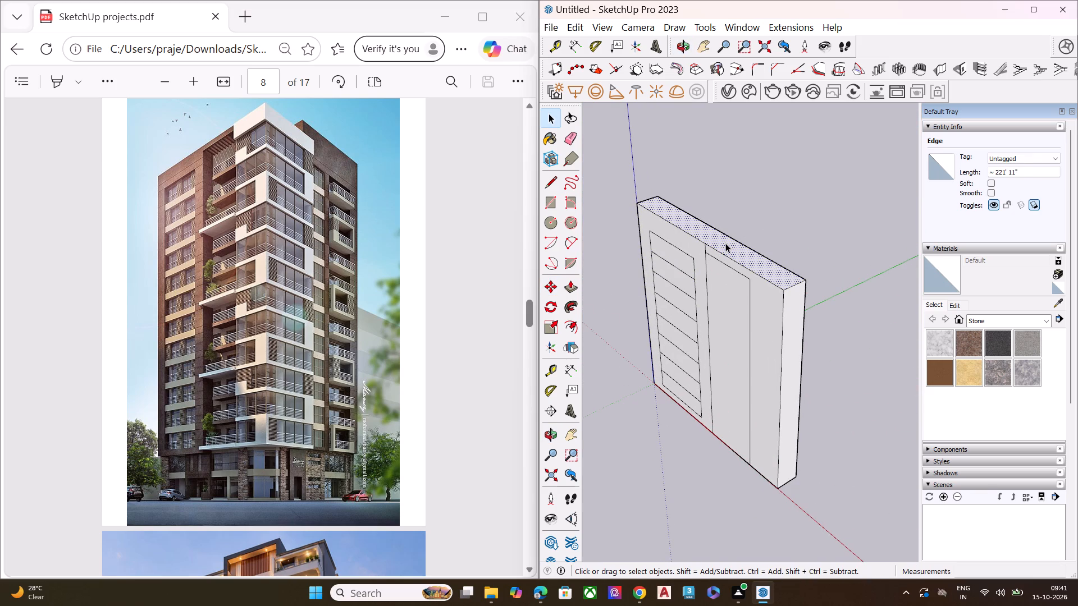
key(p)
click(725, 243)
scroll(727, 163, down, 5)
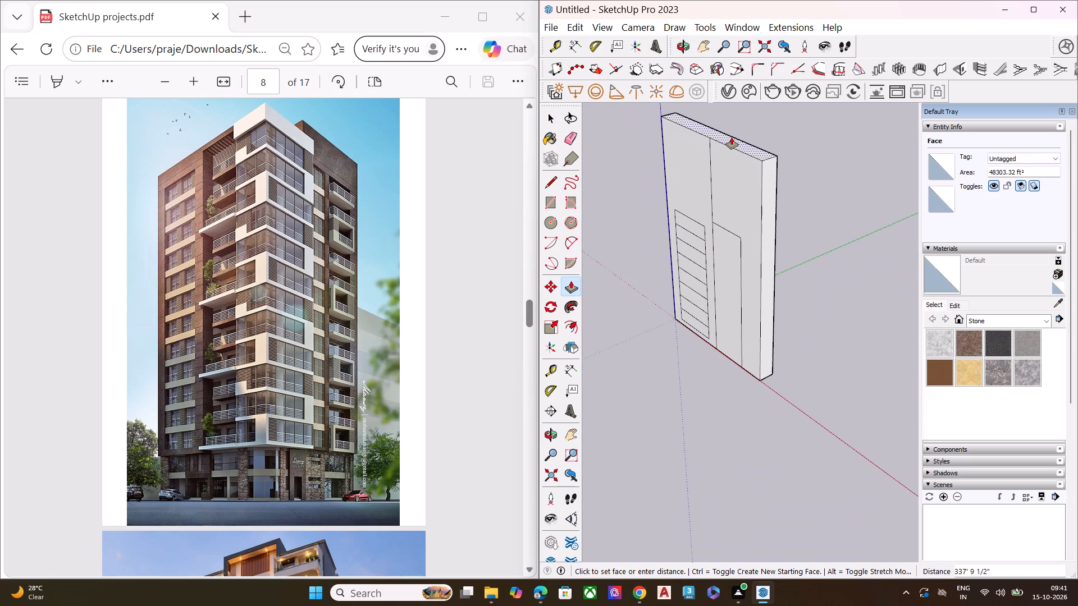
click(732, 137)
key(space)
Select the whole block with all its connected faces and edges for scaling.
middle_drag(697, 211, 715, 89)
scroll(692, 169, up, 6)
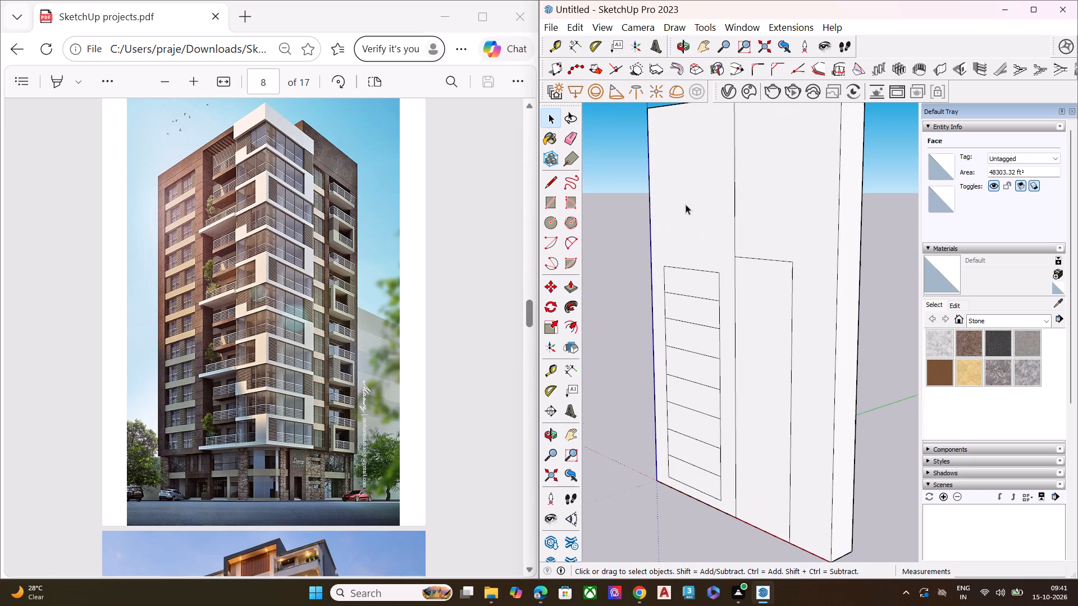
double_click(700, 273)
double_click(701, 269)
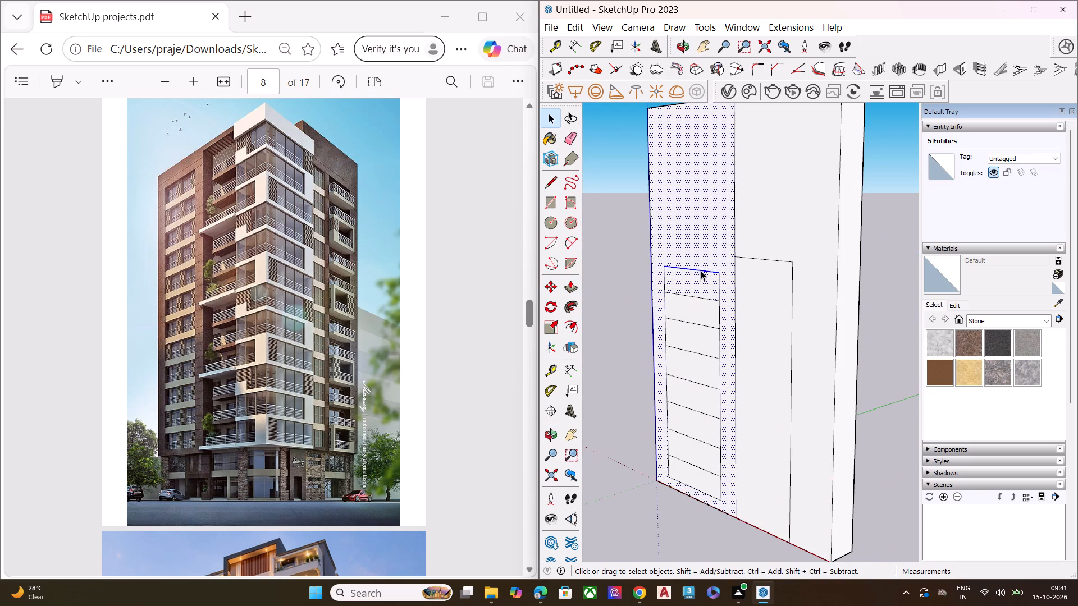
triple_click(701, 272)
triple_click(704, 272)
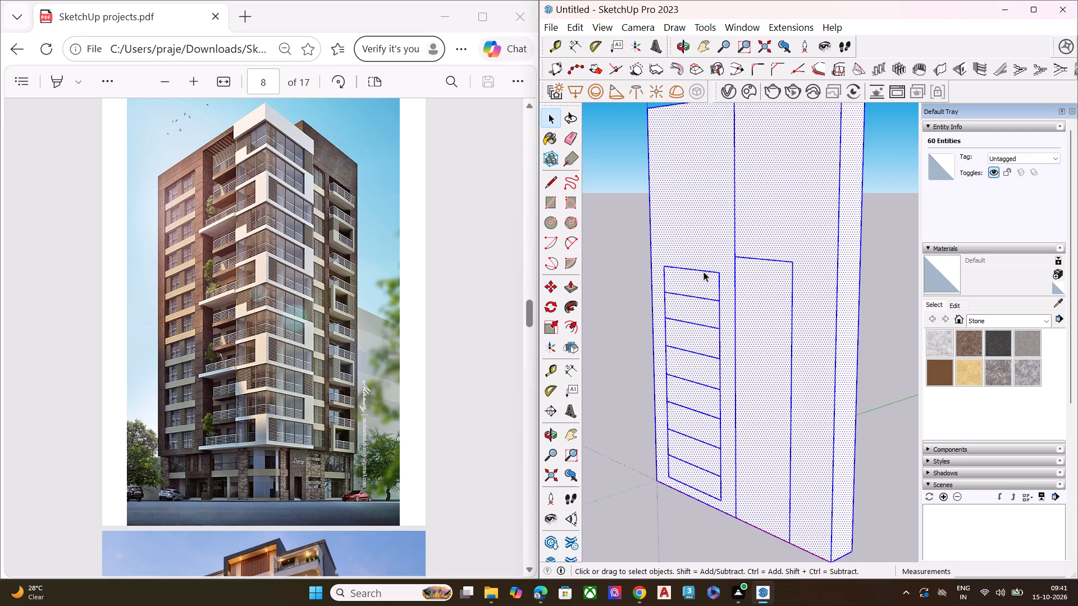
click(704, 272)
triple_click(704, 272)
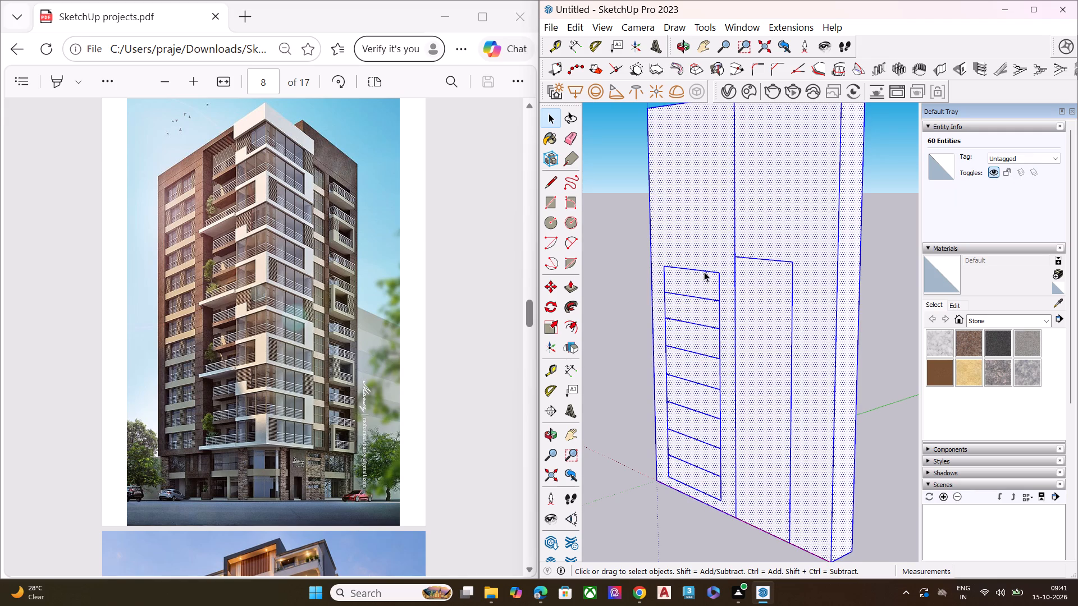
key(s)
double_click(691, 275)
double_click(697, 297)
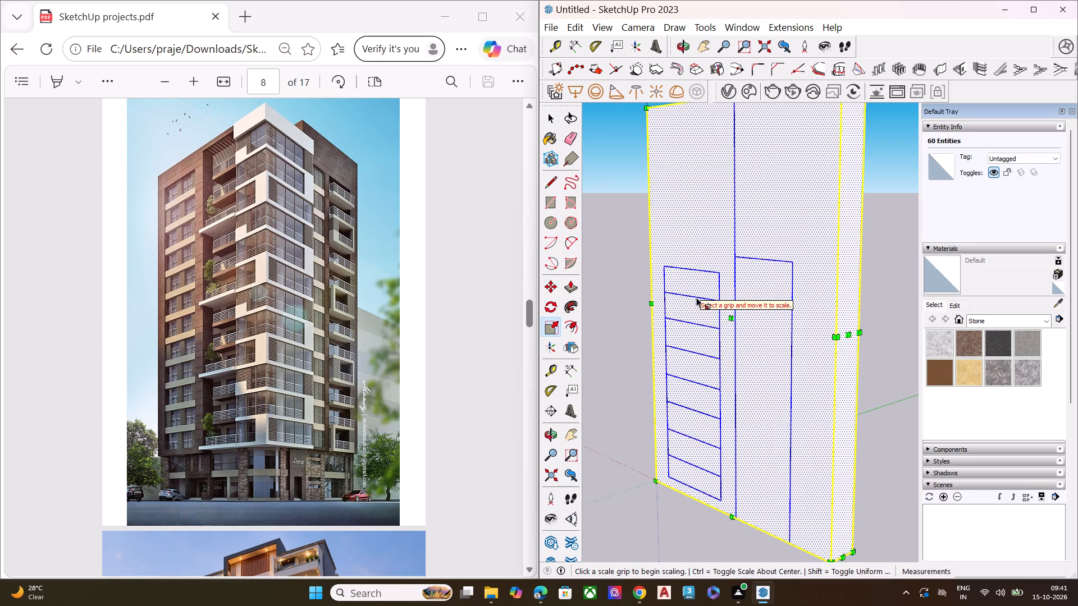
scroll(716, 288, down, 5)
scroll(725, 296, up, 1)
scroll(726, 297, down, 1)
Undo the block's height extrusion and all the horizontal floor lines in the inset panel.
key(ctrl+z)
key(ctrl+z)
key(ctrl+z)
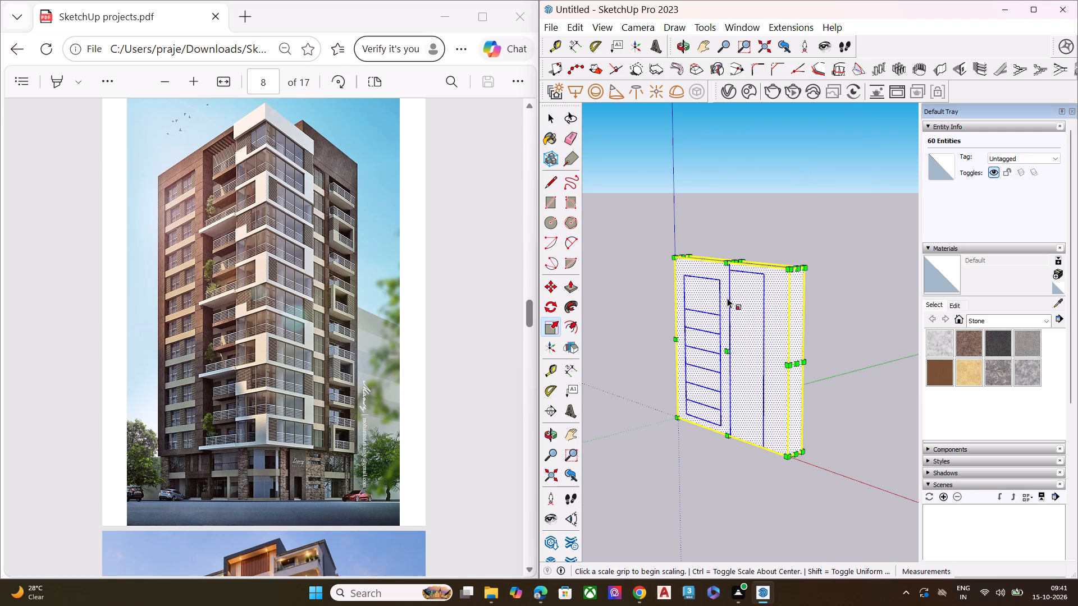
key(ctrl+z)
key(ctrl+z)
key(ctrl+z)
key(ctrl+z)
key(ctrl+z)
Scale the whole block taller along the vertical blue axis, stretching it from its top face with the base fixed.
middle_drag(732, 281, 727, 342)
scroll(732, 312, up, 1)
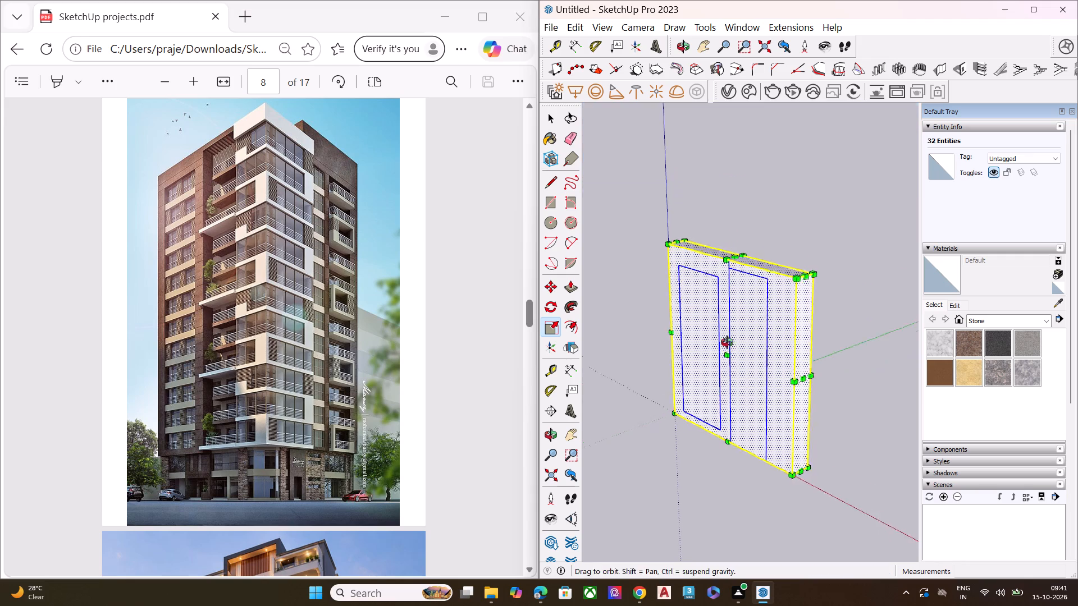
middle_drag(727, 342, 724, 355)
scroll(728, 243, up, 5)
click(739, 264)
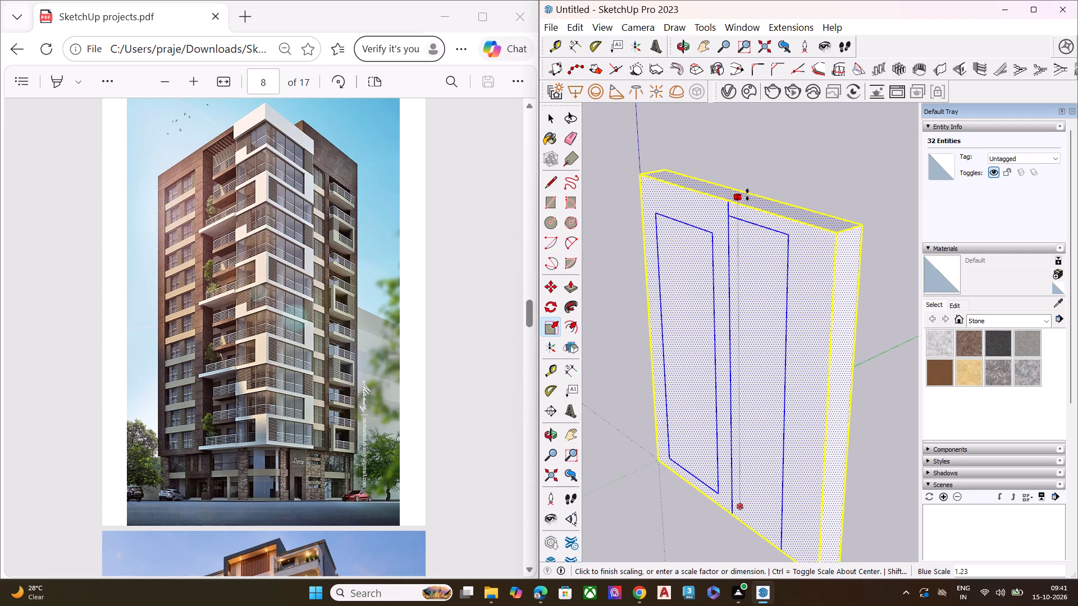
scroll(746, 192, down, 1)
scroll(746, 191, up, 1)
scroll(746, 191, down, 9)
middle_drag(750, 146, 773, 38)
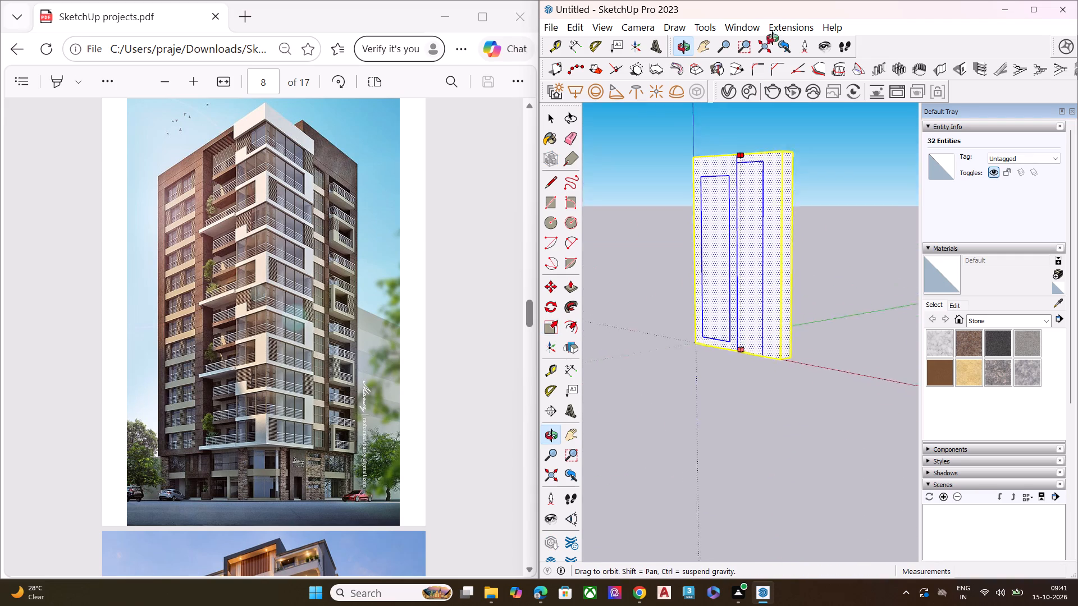
middle_drag(773, 38, 778, 17)
click(744, 114)
key(space)
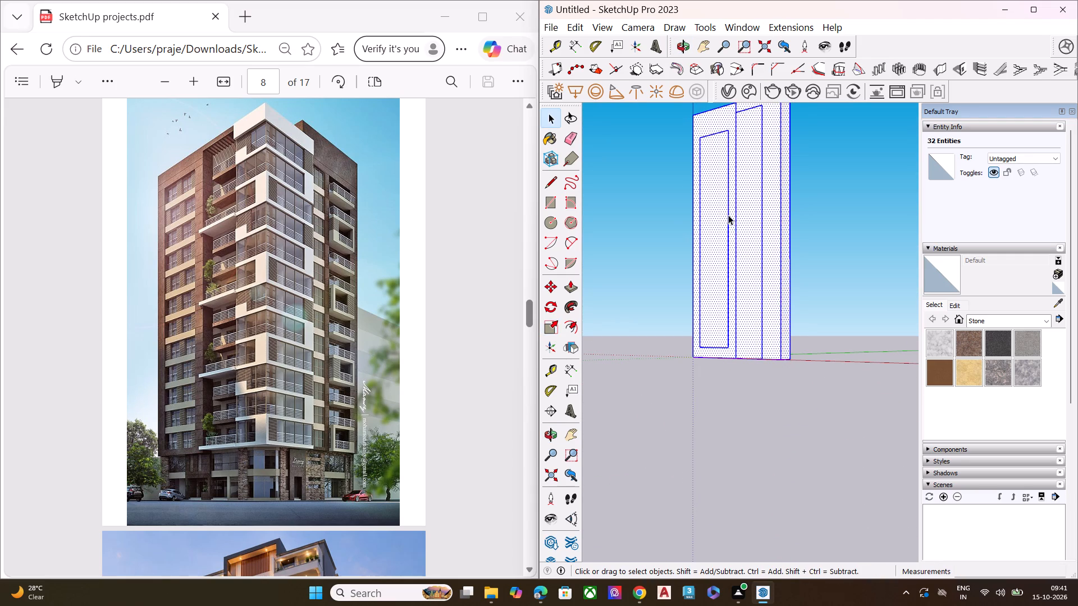
Scale the inset panel's face and edges slightly taller, moving only its upper edge toward the block's top.
scroll(732, 214, up, 3)
scroll(707, 284, down, 6)
scroll(709, 199, up, 8)
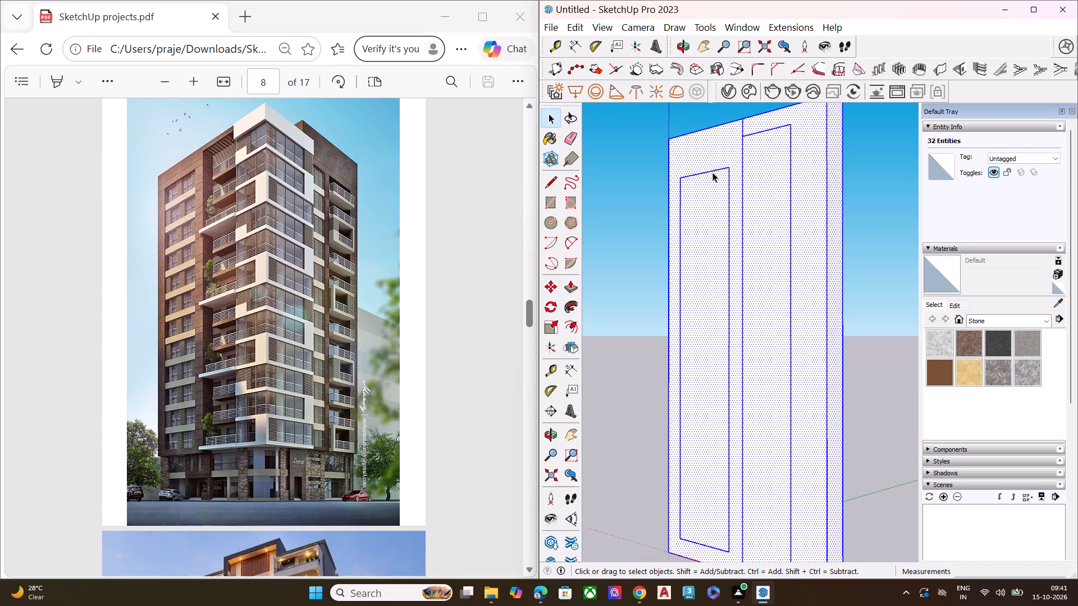
click(716, 168)
click(716, 168)
double_click(716, 173)
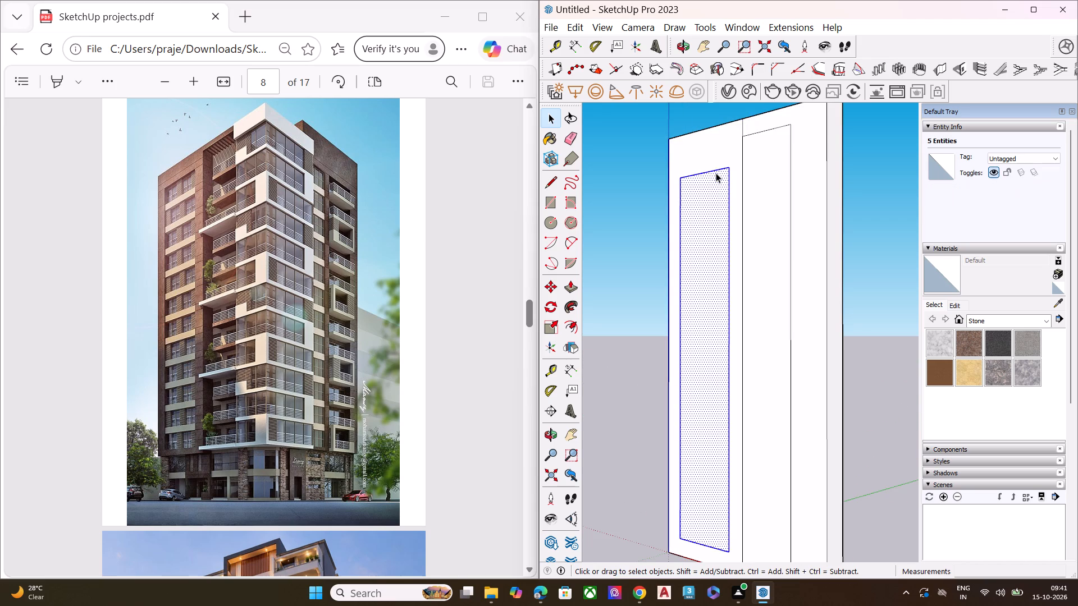
key(s)
click(703, 174)
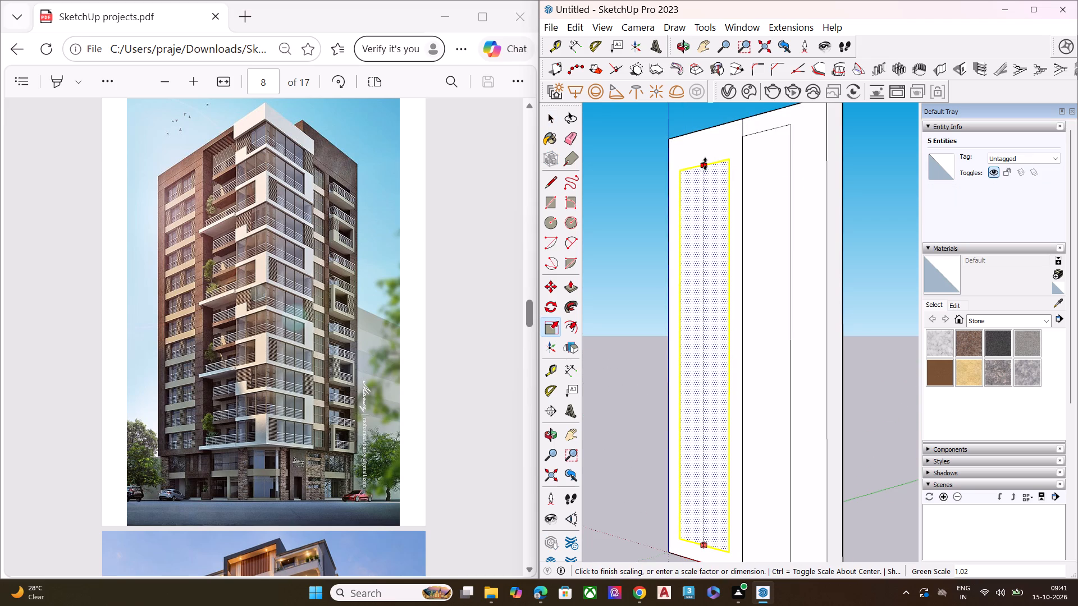
click(706, 158)
key(space)
click(707, 200)
Scale the whole block wider along the red axis by a factor of about 1.58.
scroll(707, 201, up, 1)
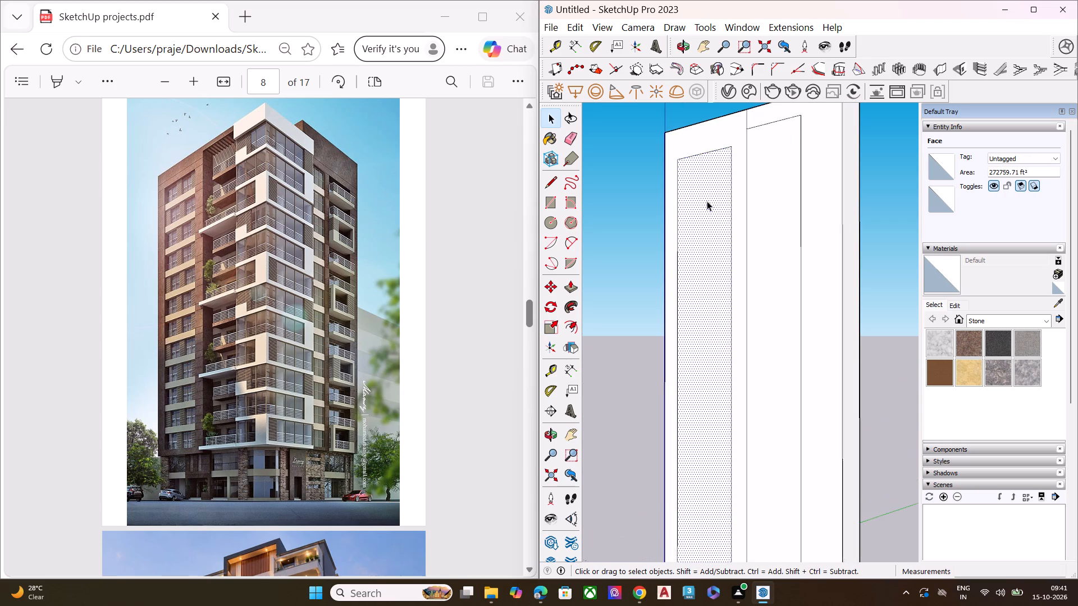
scroll(707, 203, down, 3)
middle_drag(745, 273, 911, 325)
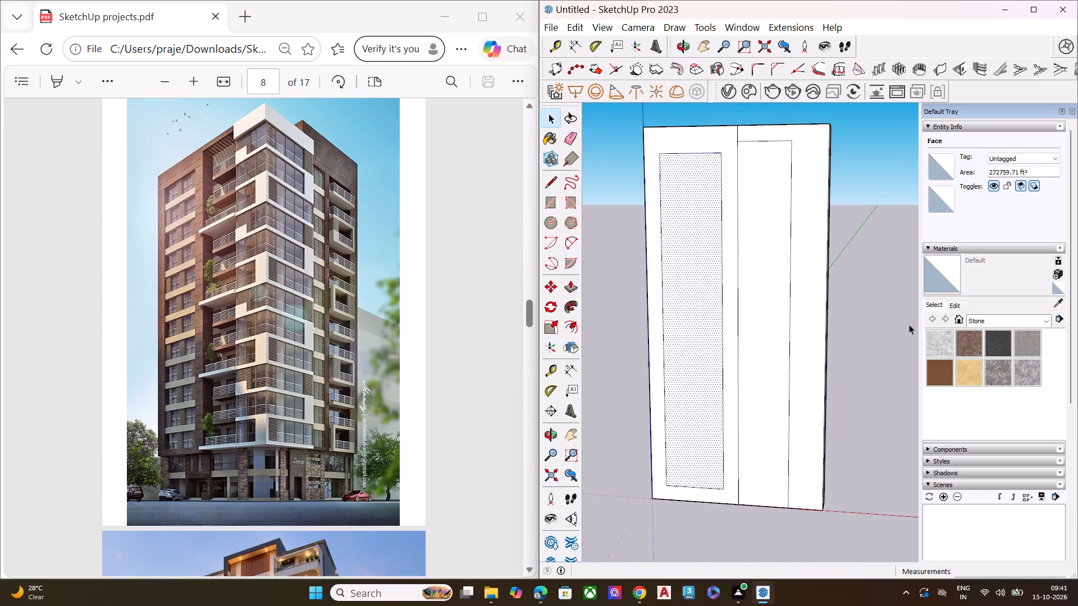
scroll(802, 273, up, 5)
triple_click(704, 276)
click(704, 276)
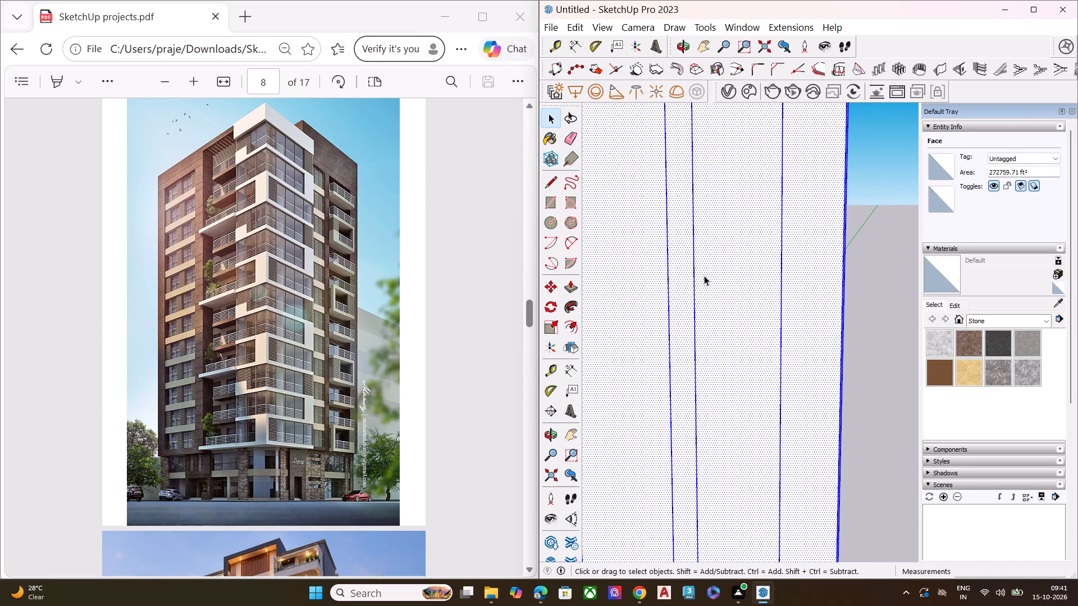
scroll(750, 270, down, 1)
scroll(750, 270, up, 3)
scroll(750, 272, down, 1)
scroll(750, 272, up, 1)
scroll(750, 272, down, 3)
scroll(763, 288, up, 3)
scroll(763, 290, down, 1)
scroll(764, 290, up, 2)
scroll(764, 290, down, 12)
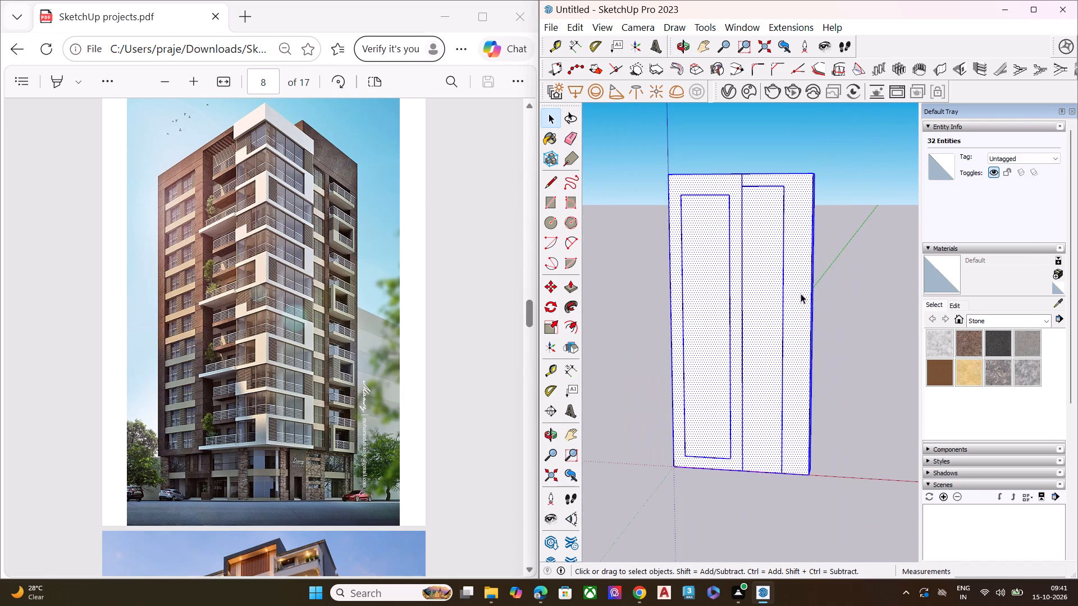
middle_drag(798, 293, 764, 316)
key(s)
click(815, 325)
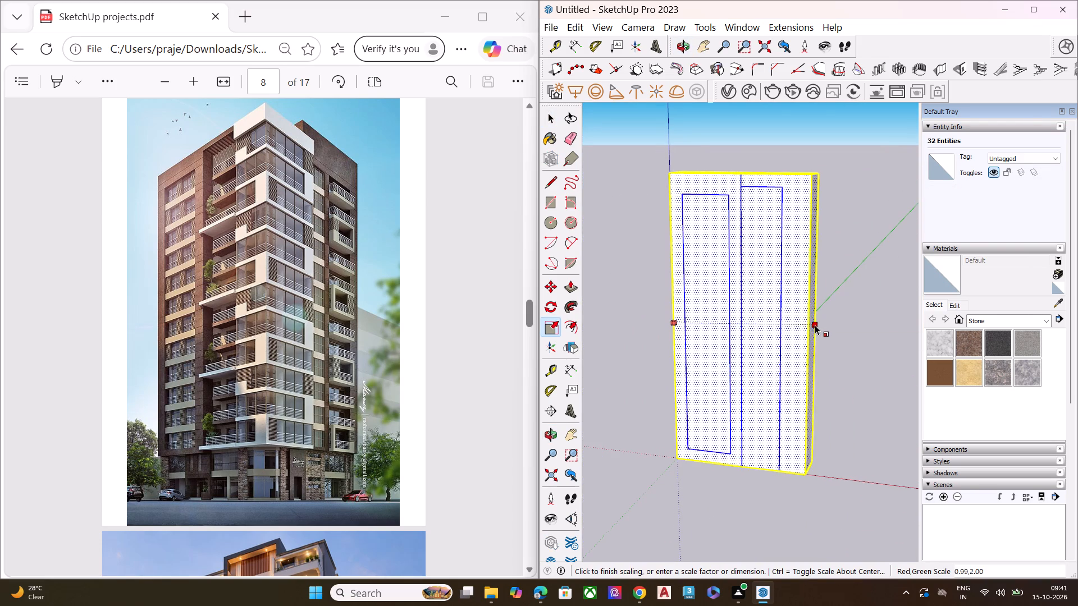
key(Escape)
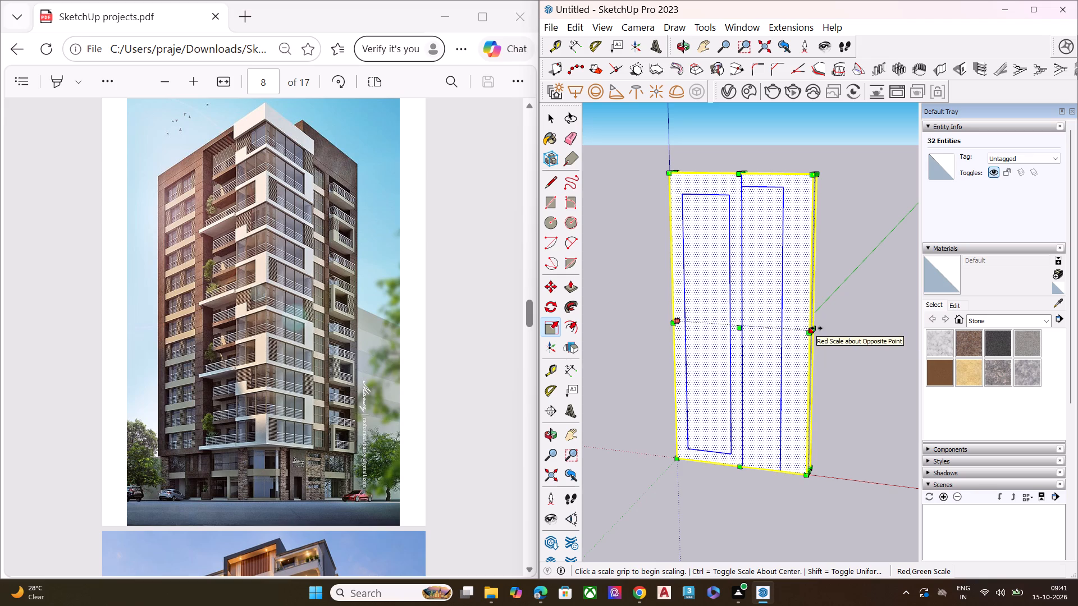
click(816, 328)
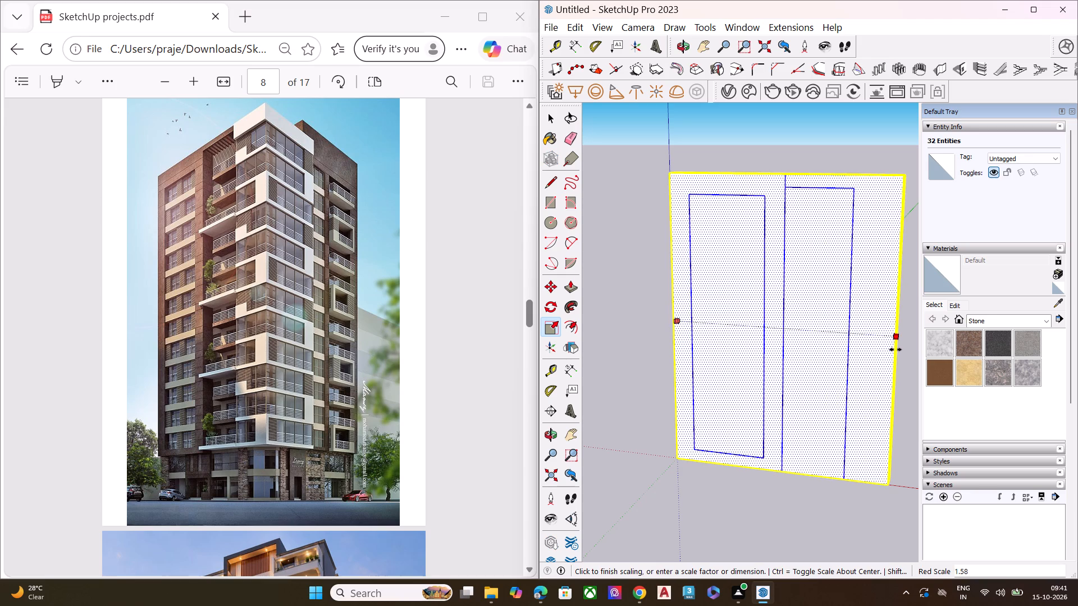
click(898, 351)
key(space)
Scale the inset panel wider by a factor of about 1.04, moving its side edge toward the facade's dividing line.
middle_drag(769, 327, 750, 306)
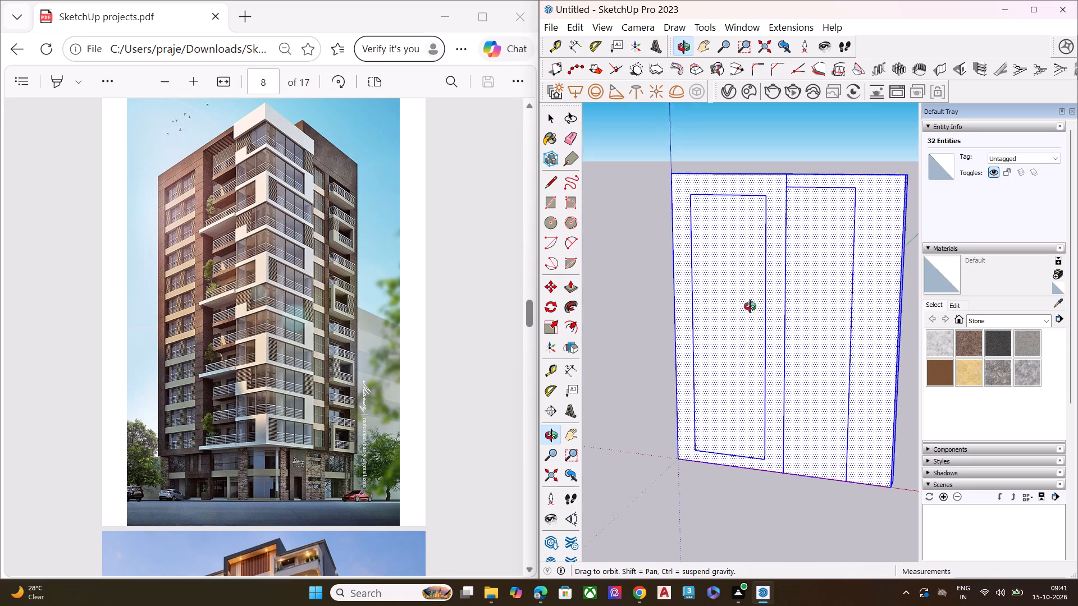
middle_drag(750, 306, 639, 222)
click(660, 256)
scroll(765, 301, up, 3)
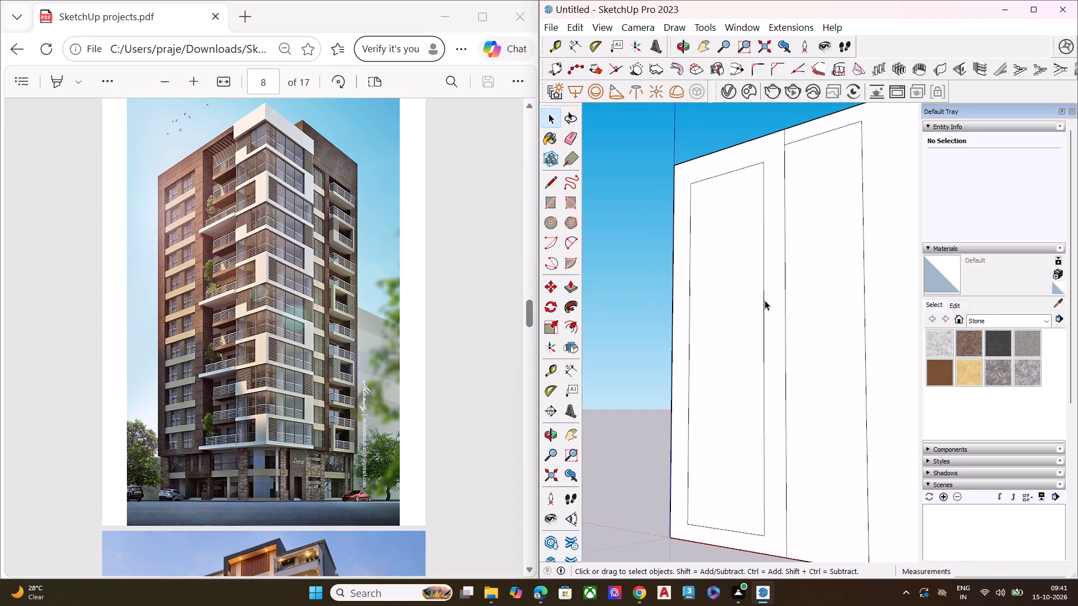
click(765, 300)
middle_drag(765, 300, 876, 375)
double_click(737, 330)
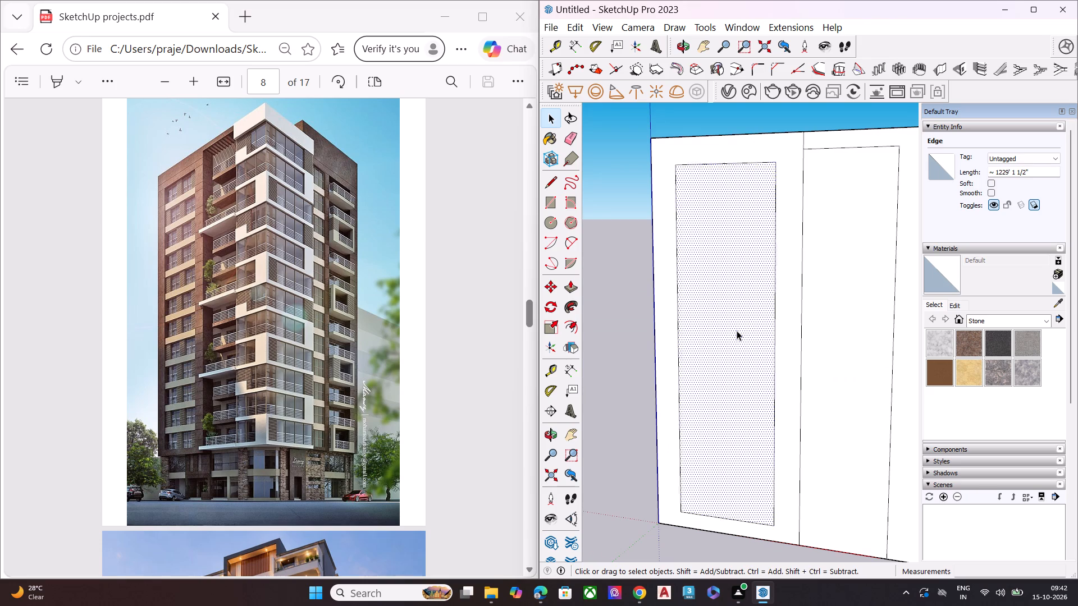
key(s)
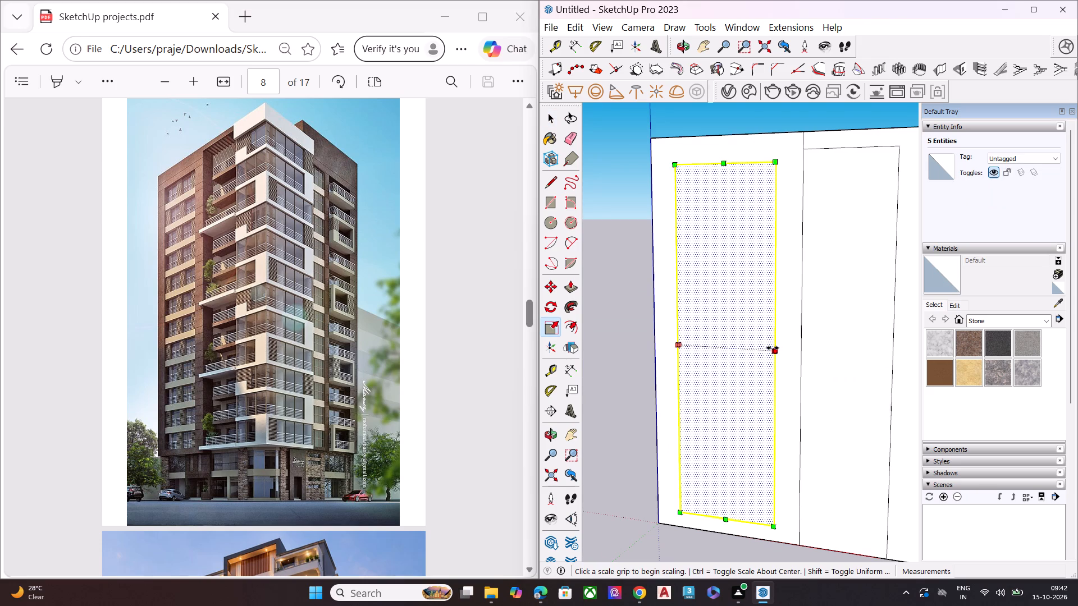
click(773, 348)
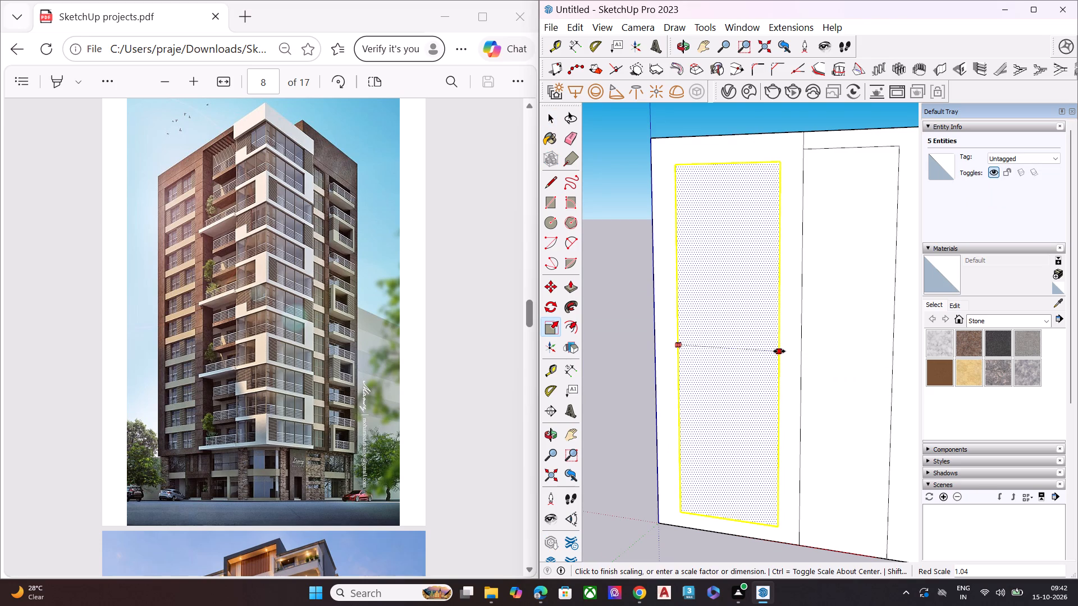
click(779, 351)
key(space)
Scale the inset panel wider by a factor of about 1.03, moving its other side edge toward the block's outer corner.
click(693, 345)
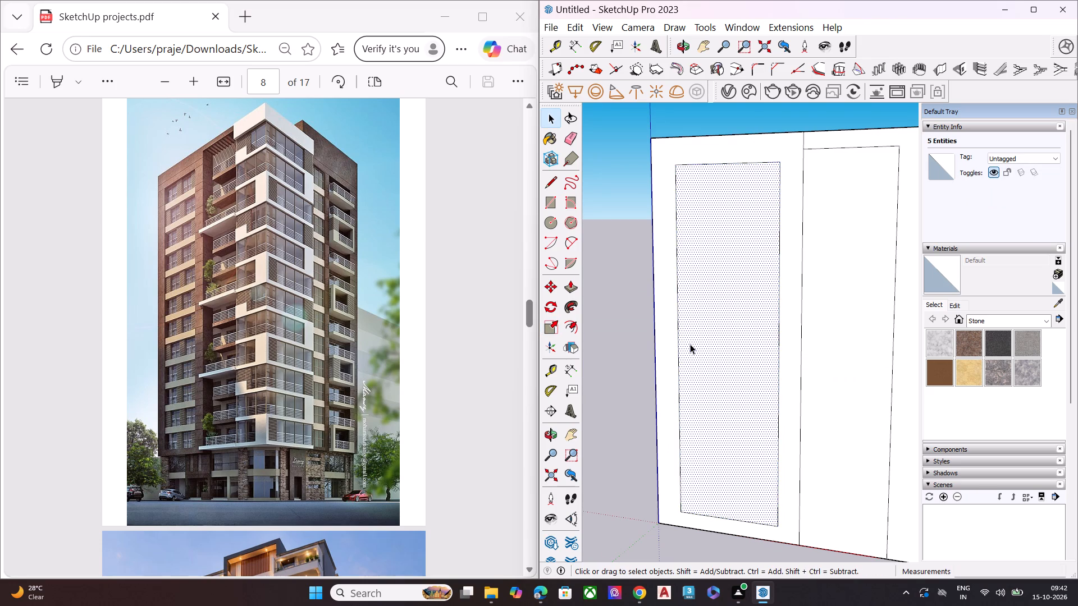
key(s)
click(678, 346)
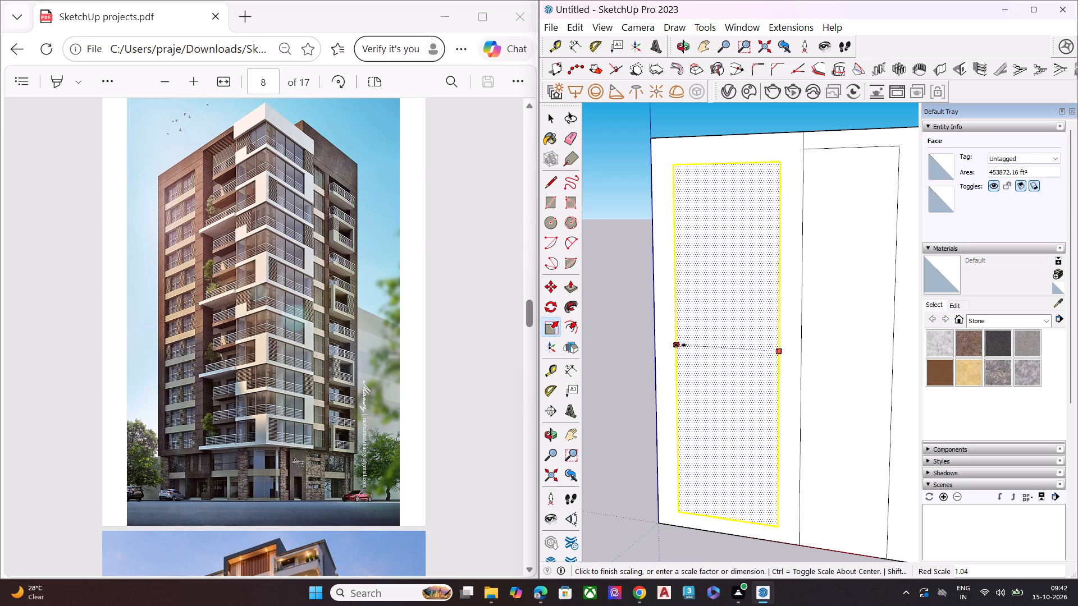
click(675, 344)
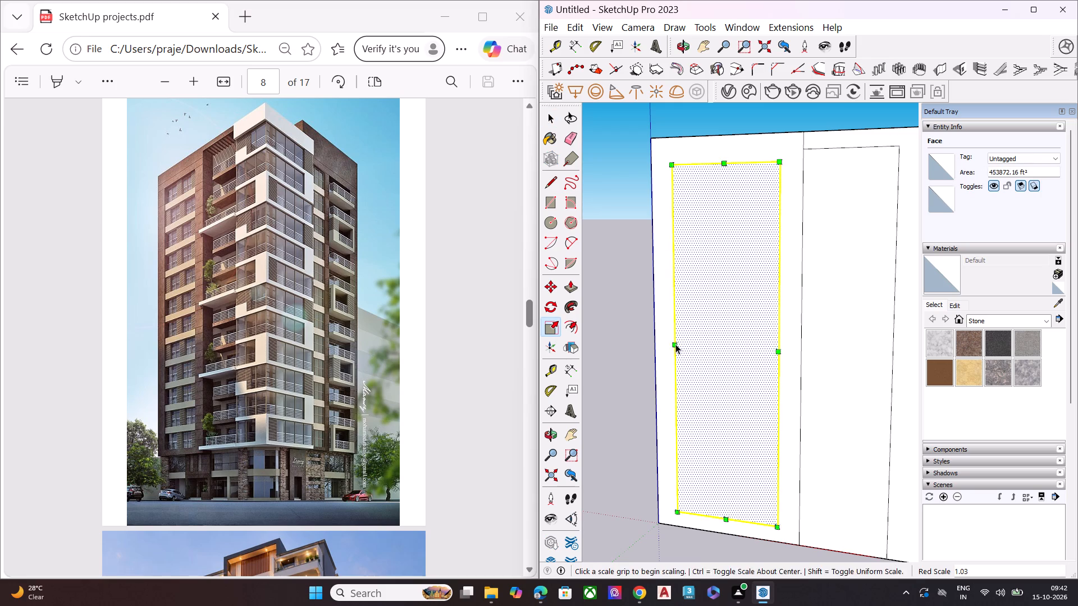
key(space)
Draw a horizontal line about 380' long across the inset panel, a short distance above its bottom edge.
scroll(673, 310, down, 4)
middle_drag(684, 443, 650, 376)
scroll(674, 329, up, 3)
click(638, 395)
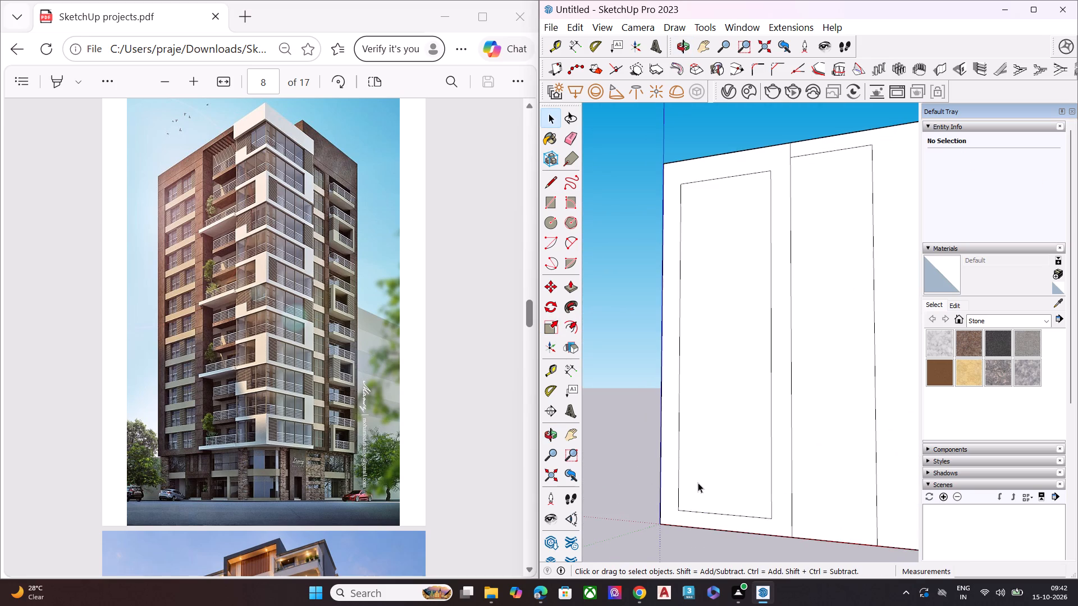
key(l)
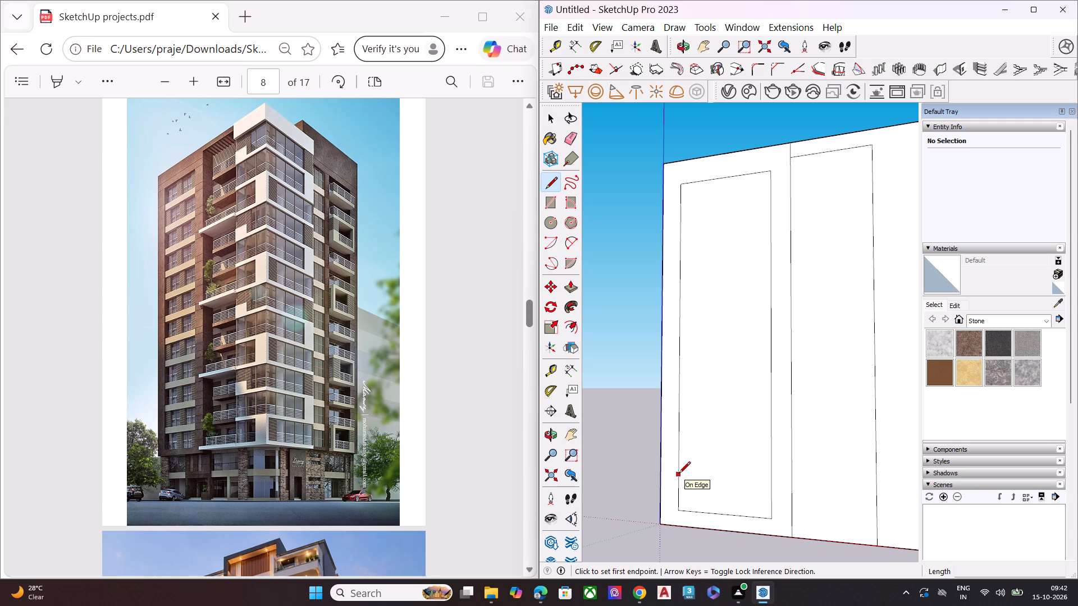
click(679, 467)
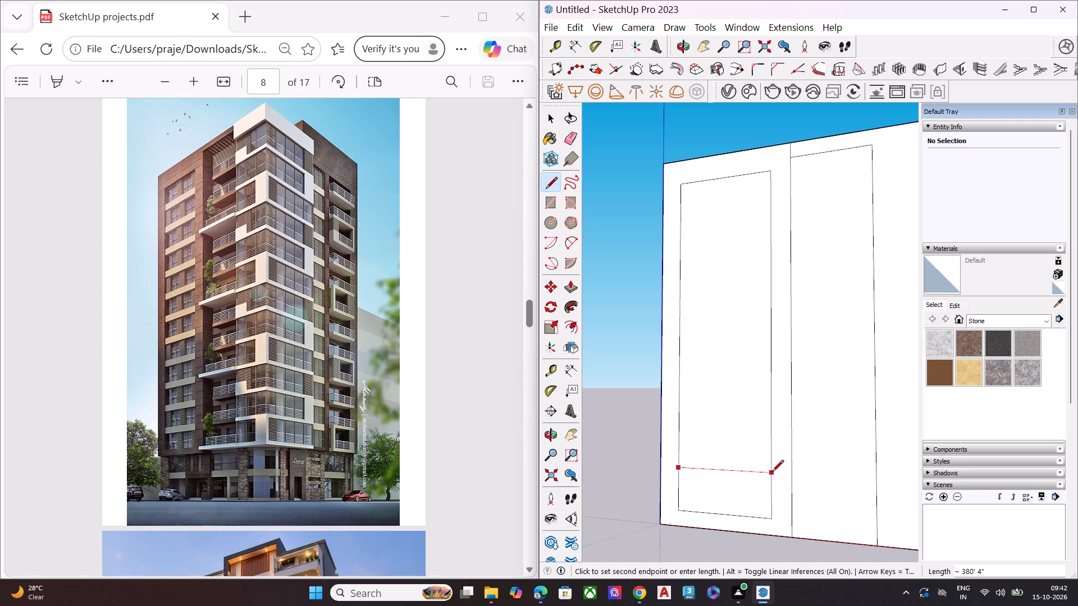
click(772, 472)
key(space)
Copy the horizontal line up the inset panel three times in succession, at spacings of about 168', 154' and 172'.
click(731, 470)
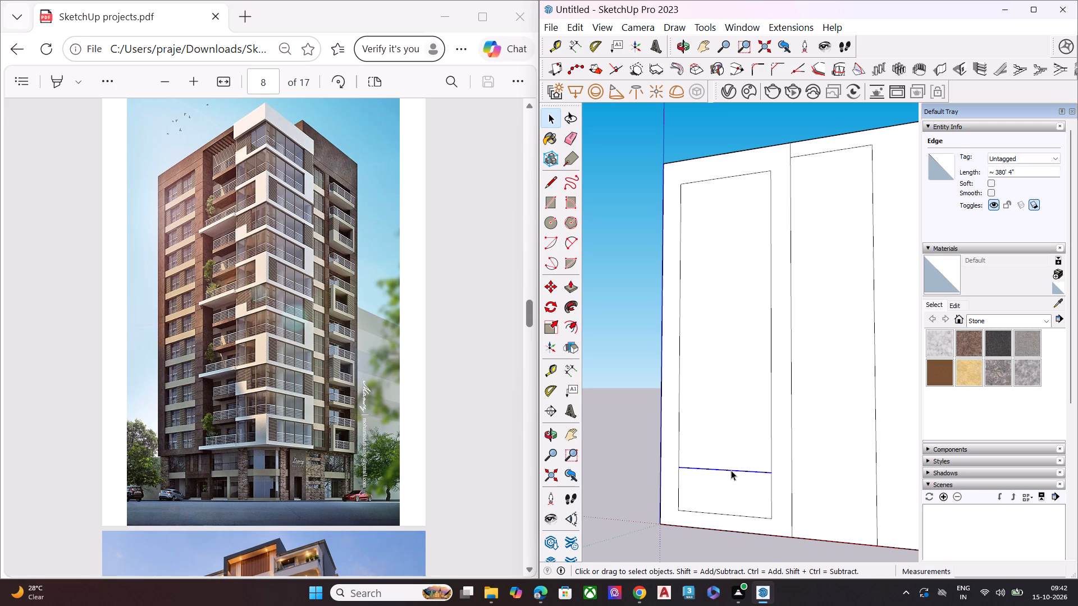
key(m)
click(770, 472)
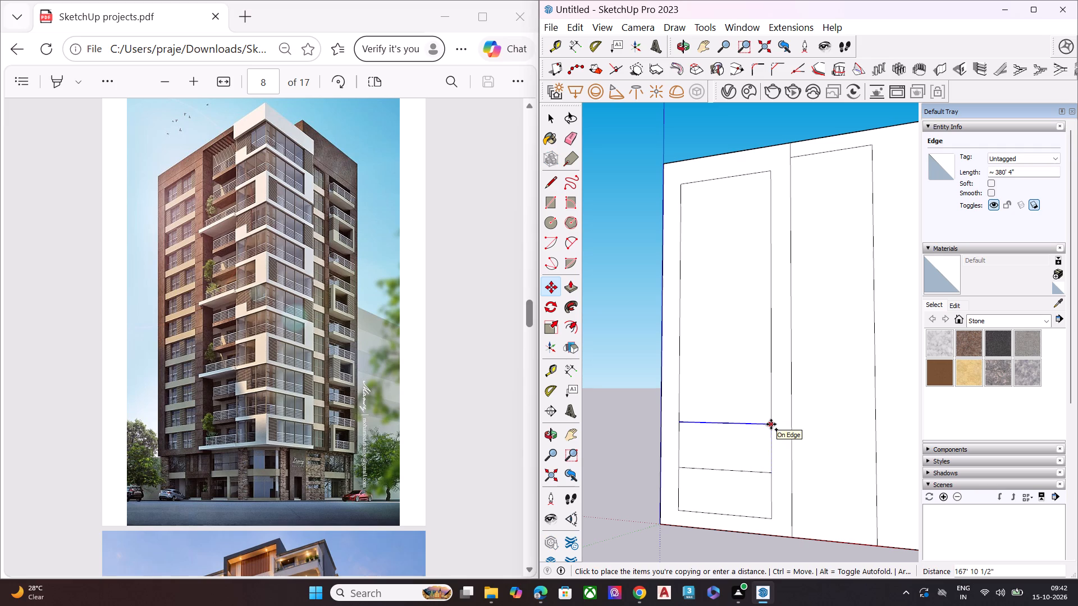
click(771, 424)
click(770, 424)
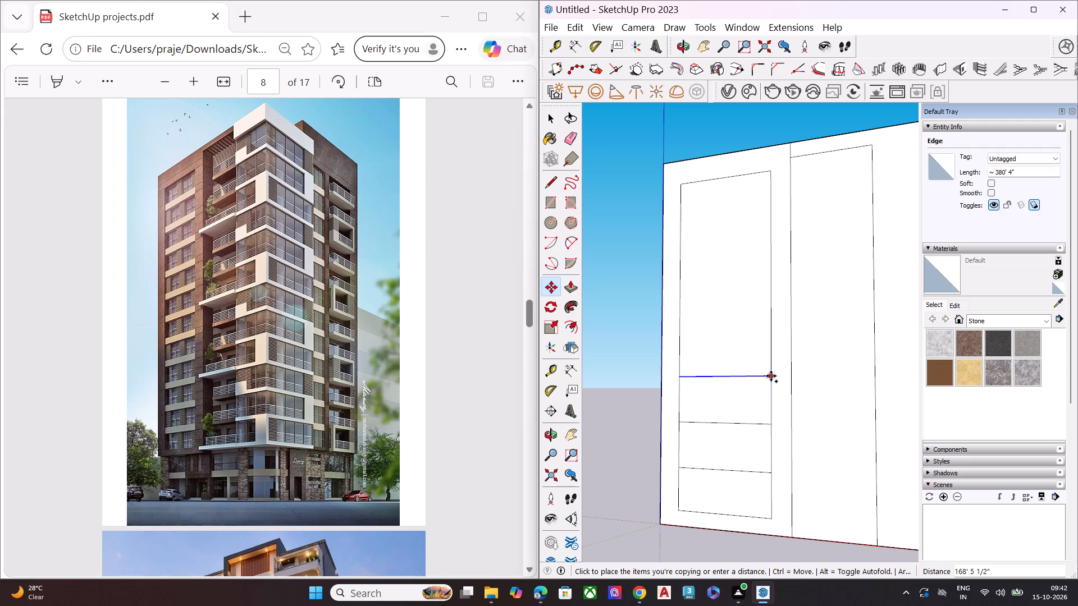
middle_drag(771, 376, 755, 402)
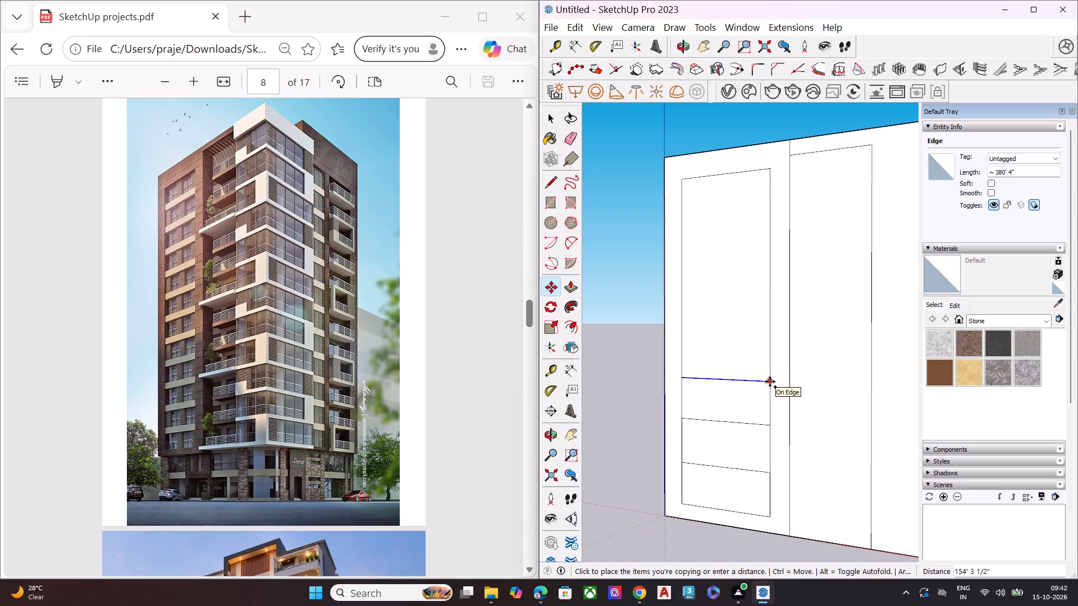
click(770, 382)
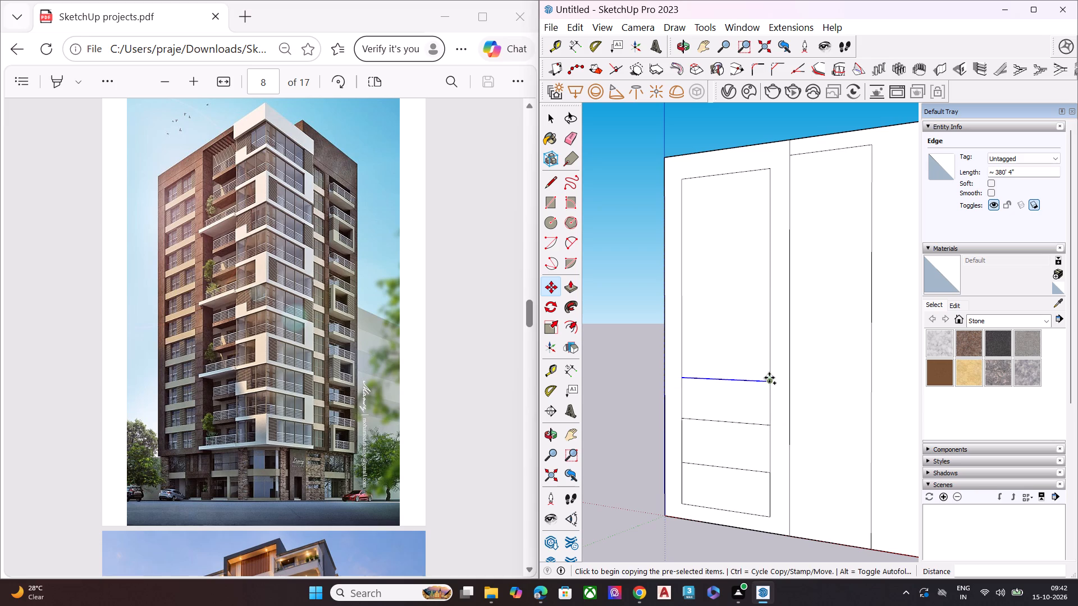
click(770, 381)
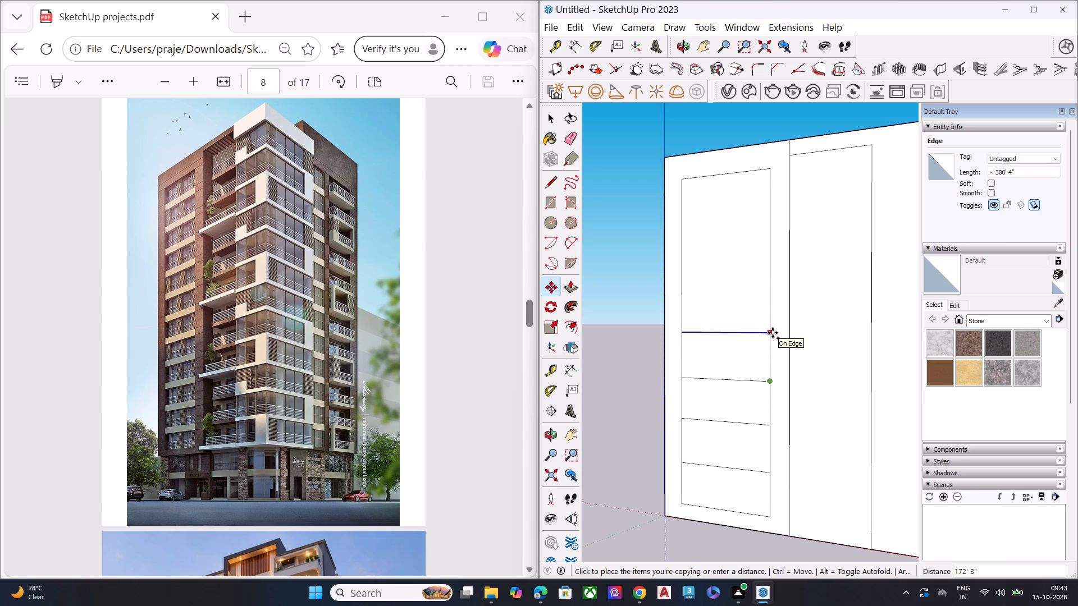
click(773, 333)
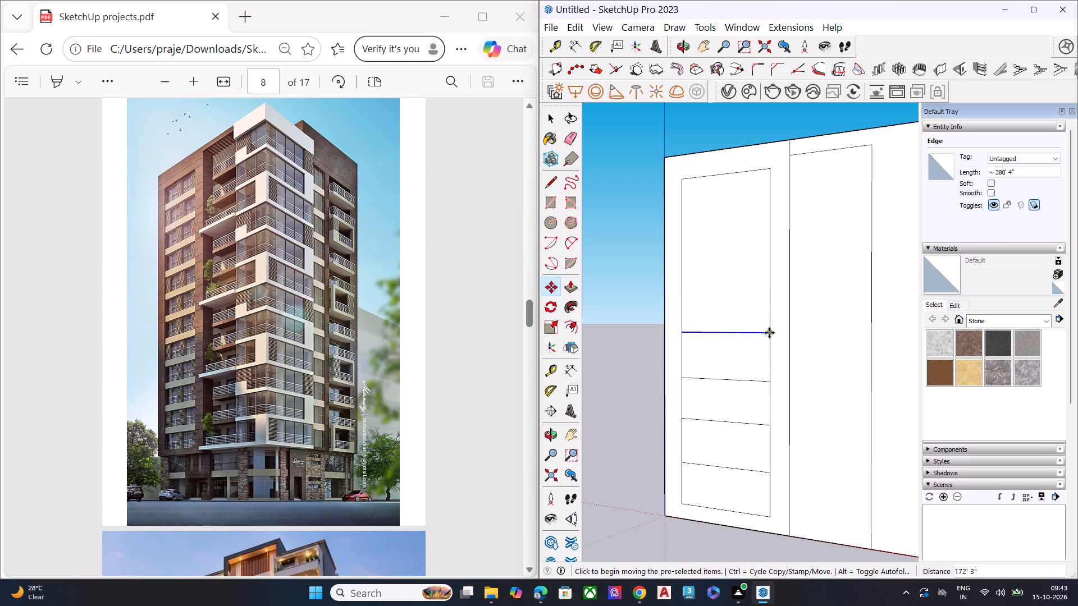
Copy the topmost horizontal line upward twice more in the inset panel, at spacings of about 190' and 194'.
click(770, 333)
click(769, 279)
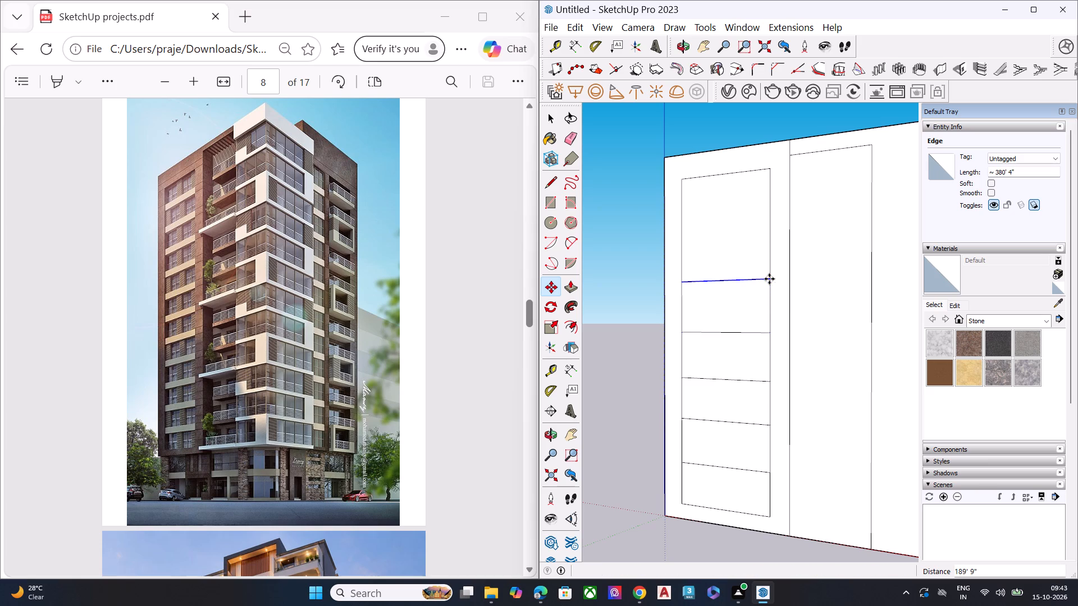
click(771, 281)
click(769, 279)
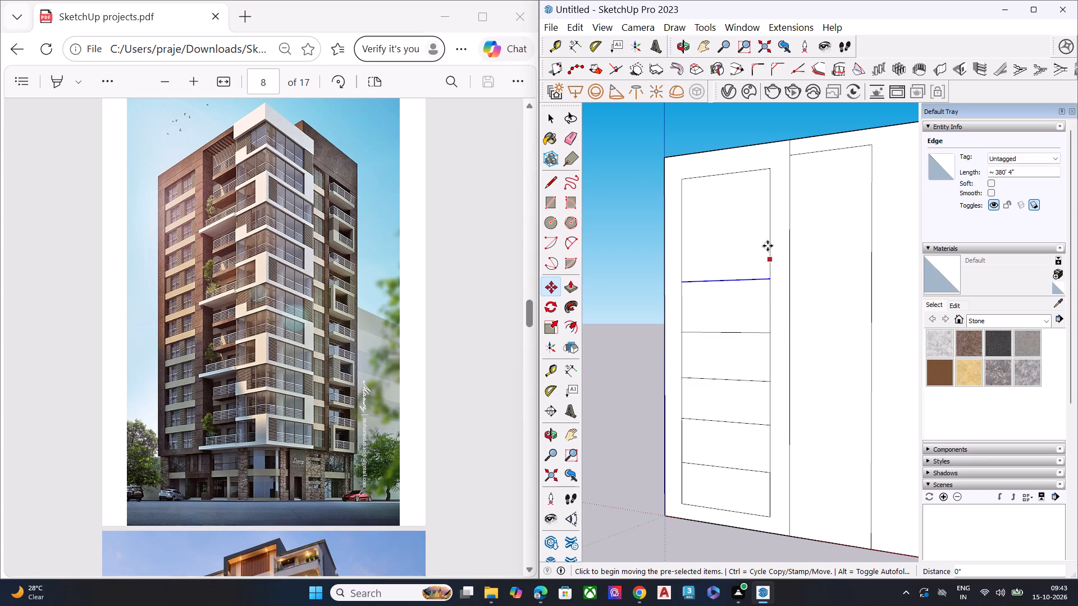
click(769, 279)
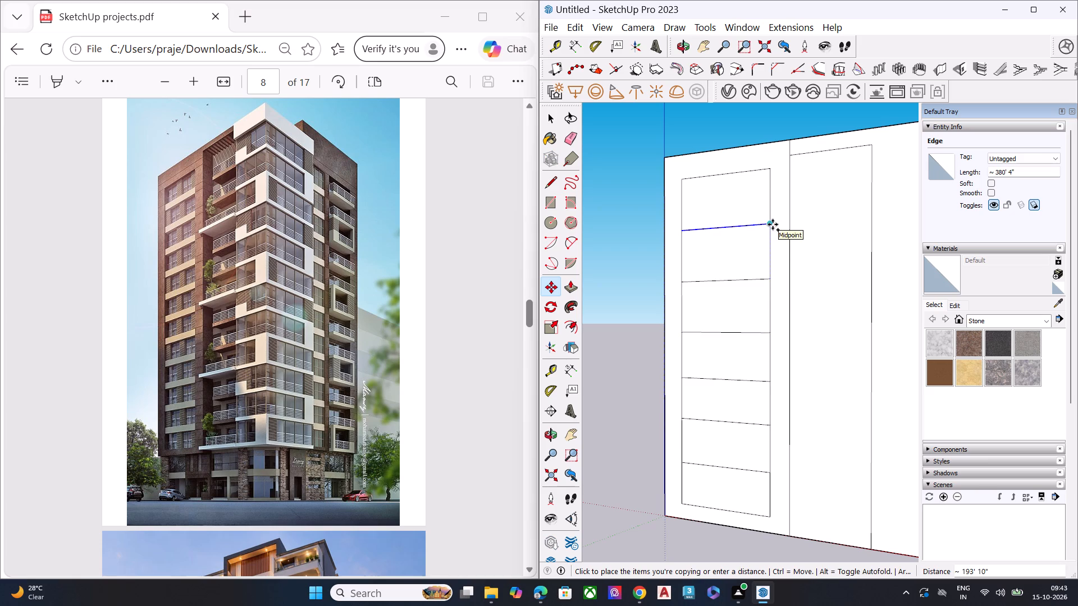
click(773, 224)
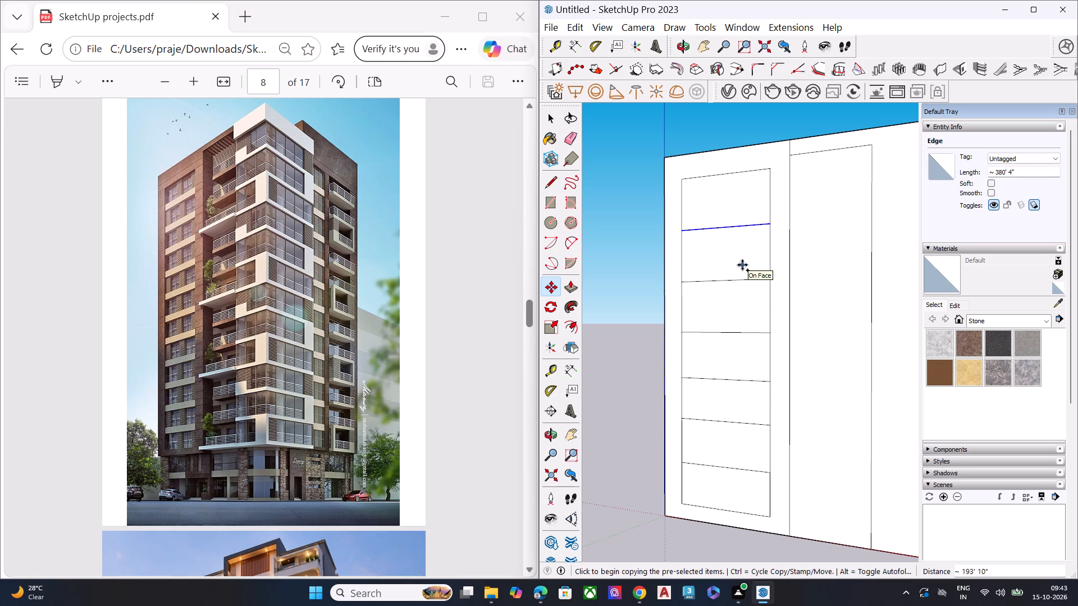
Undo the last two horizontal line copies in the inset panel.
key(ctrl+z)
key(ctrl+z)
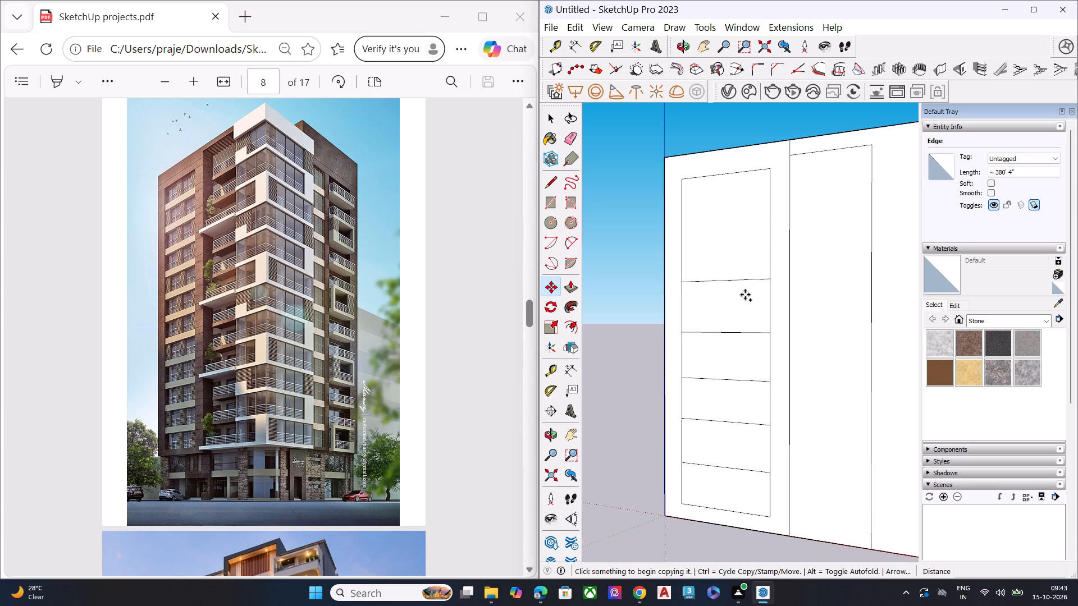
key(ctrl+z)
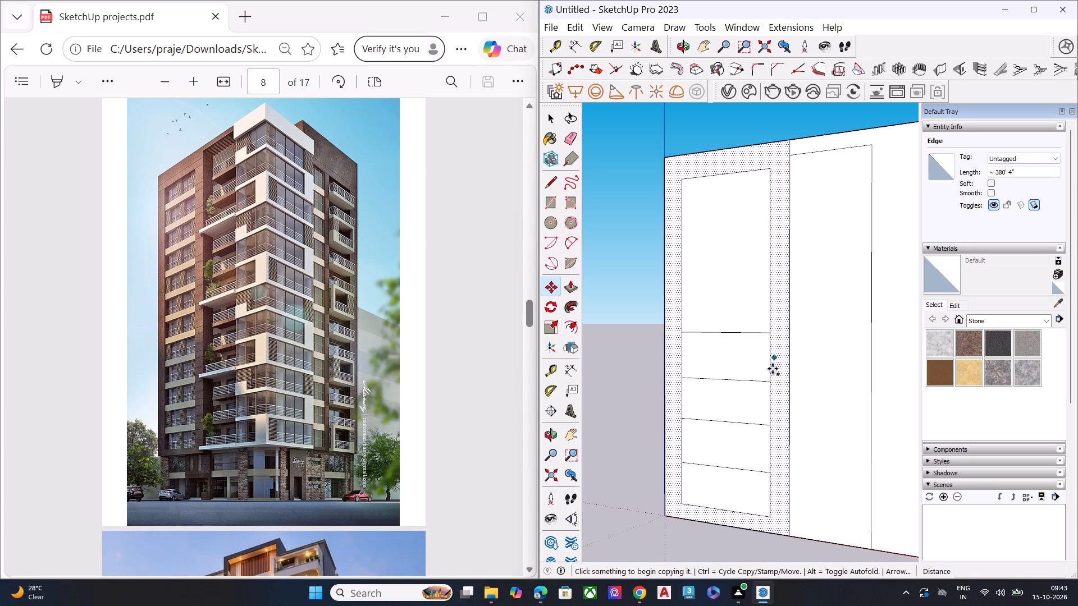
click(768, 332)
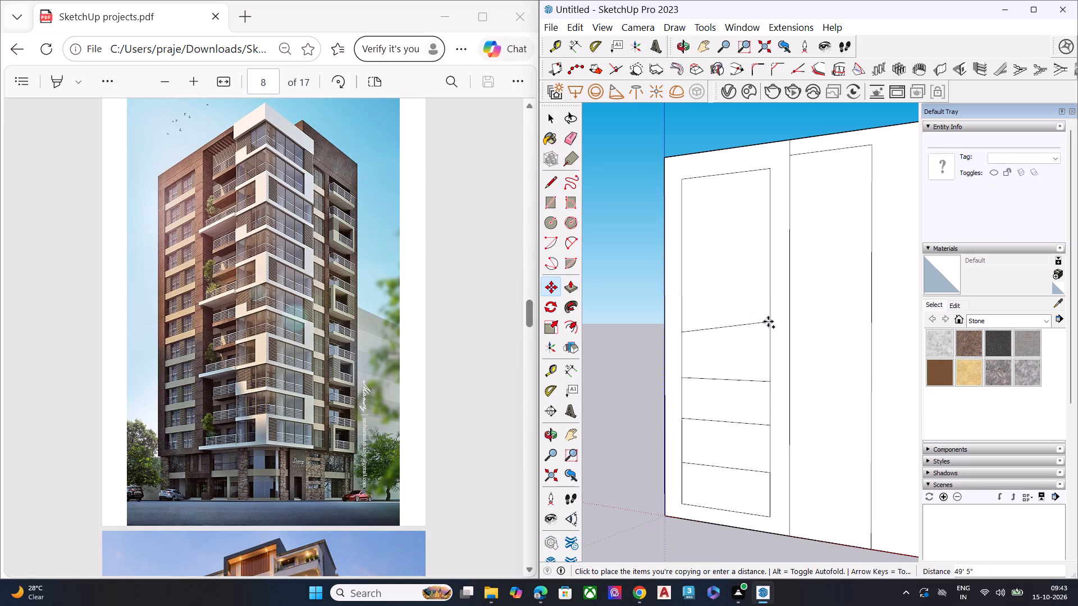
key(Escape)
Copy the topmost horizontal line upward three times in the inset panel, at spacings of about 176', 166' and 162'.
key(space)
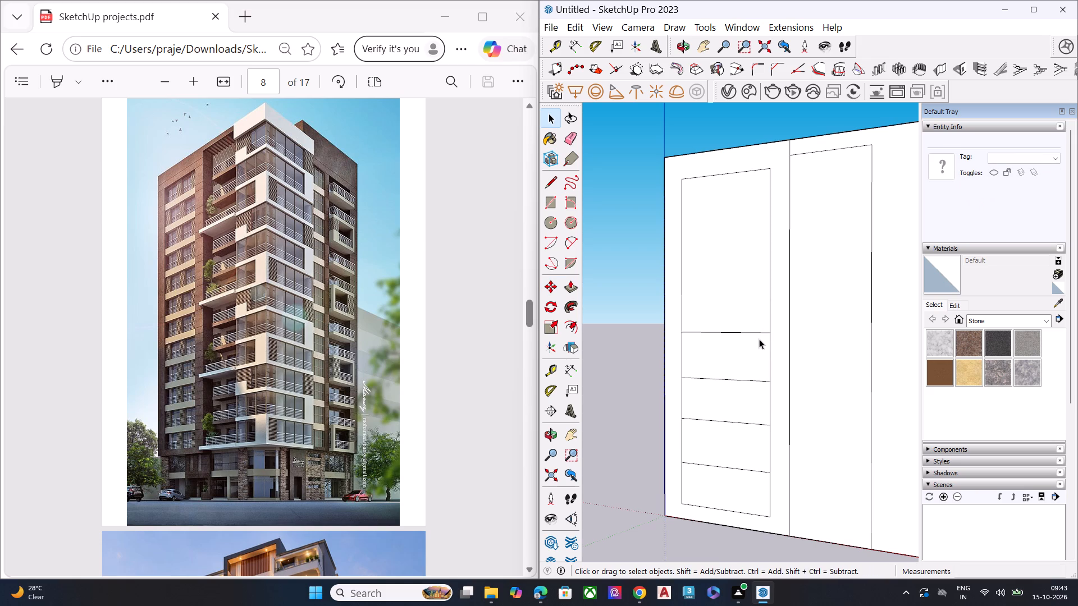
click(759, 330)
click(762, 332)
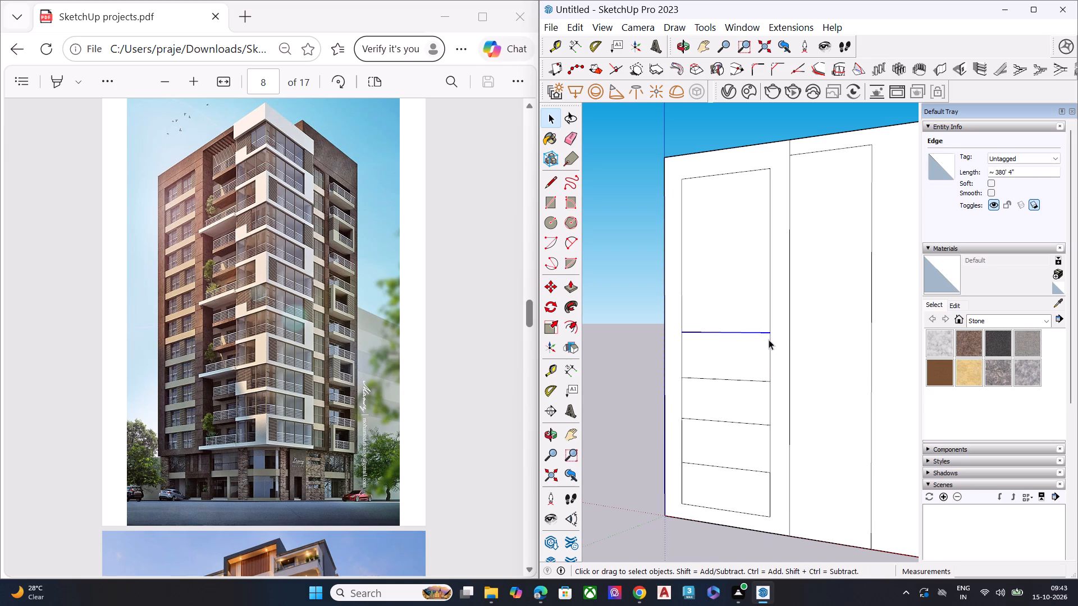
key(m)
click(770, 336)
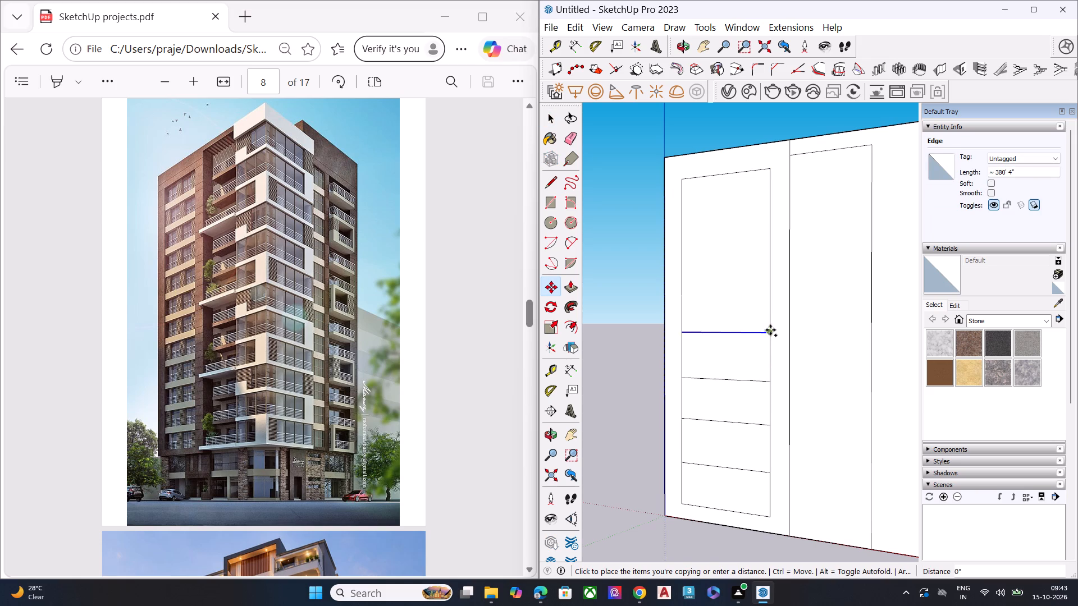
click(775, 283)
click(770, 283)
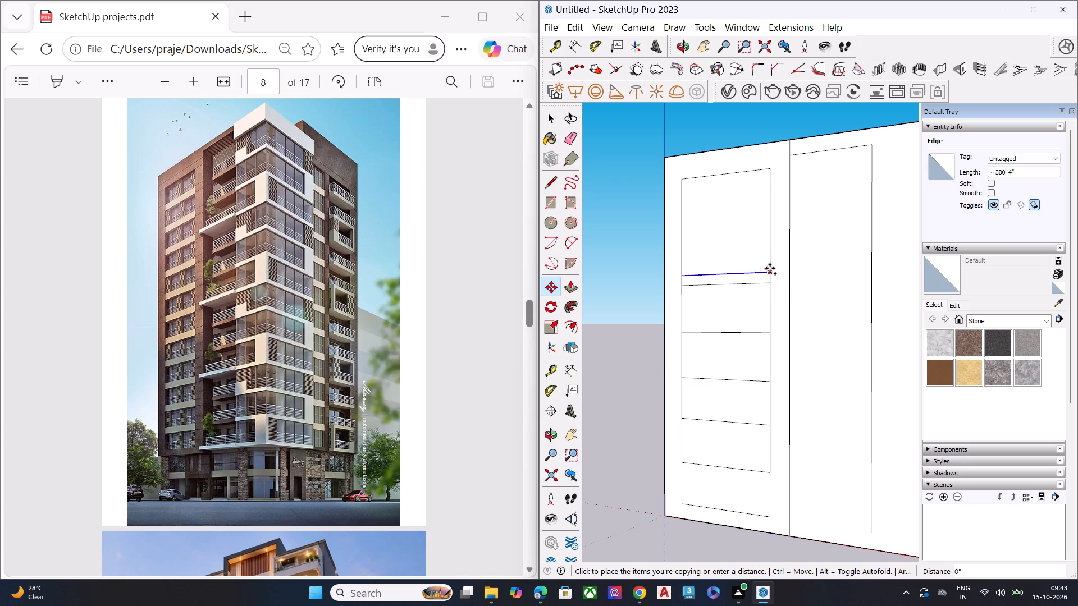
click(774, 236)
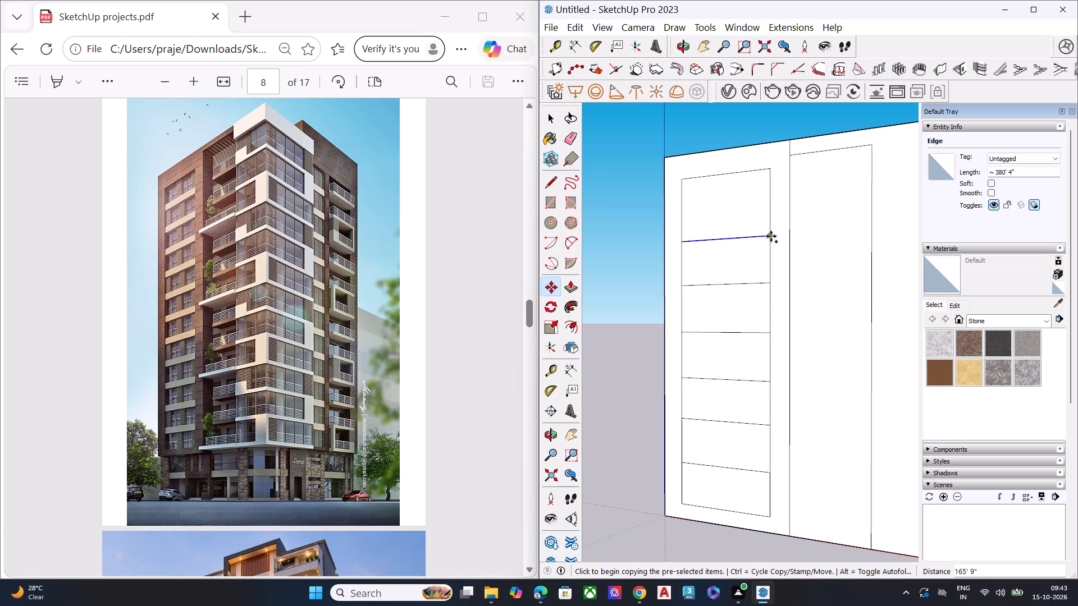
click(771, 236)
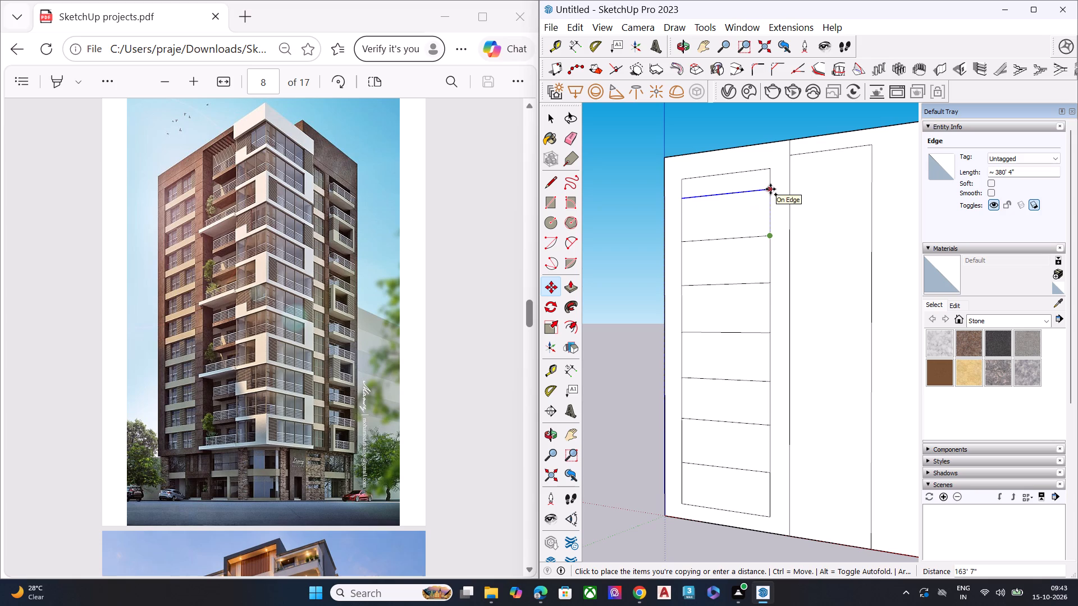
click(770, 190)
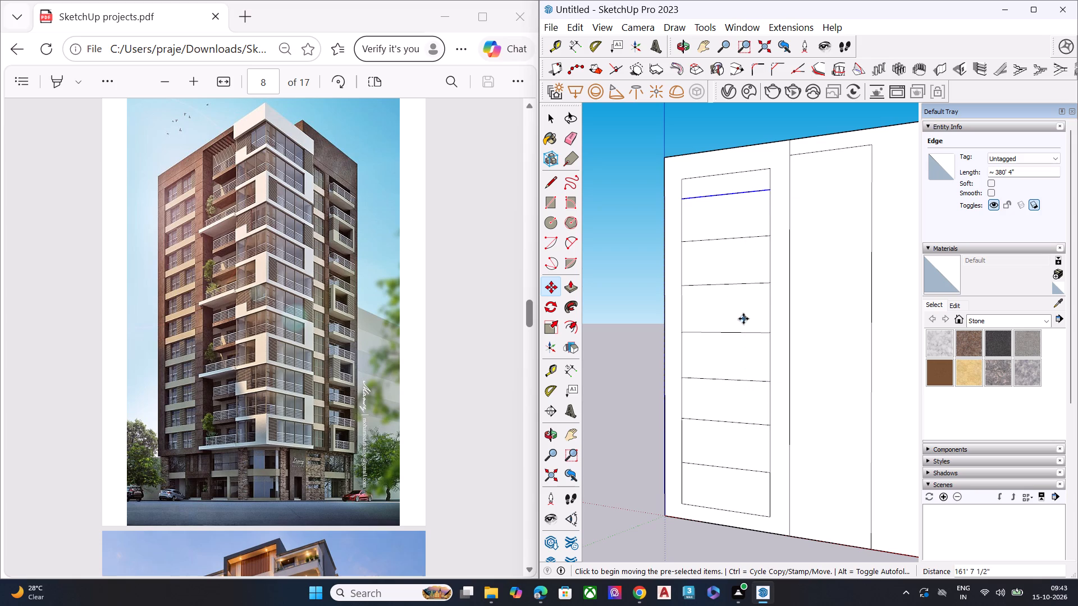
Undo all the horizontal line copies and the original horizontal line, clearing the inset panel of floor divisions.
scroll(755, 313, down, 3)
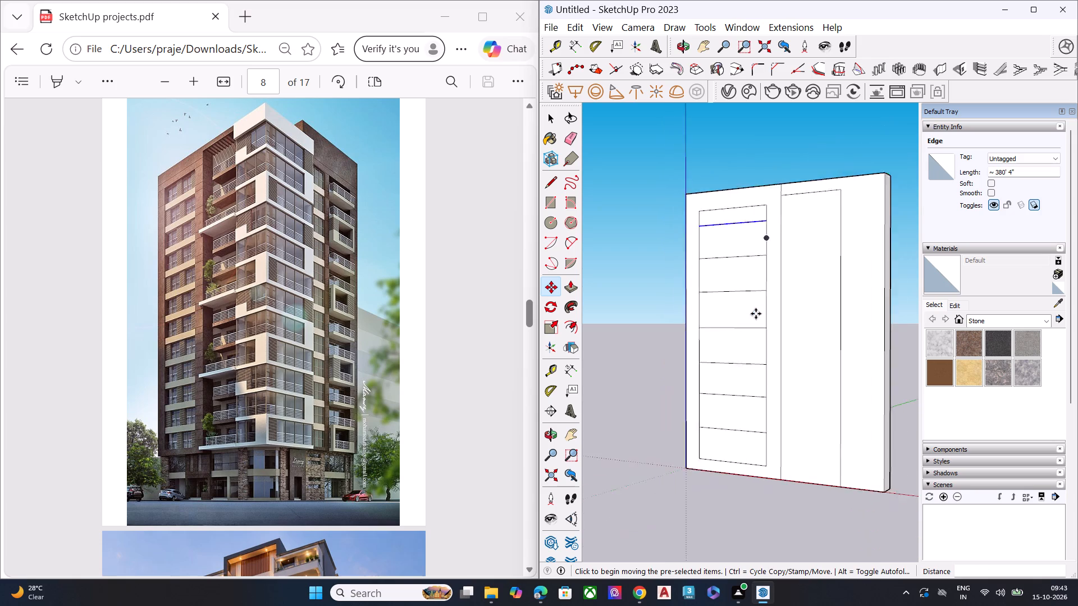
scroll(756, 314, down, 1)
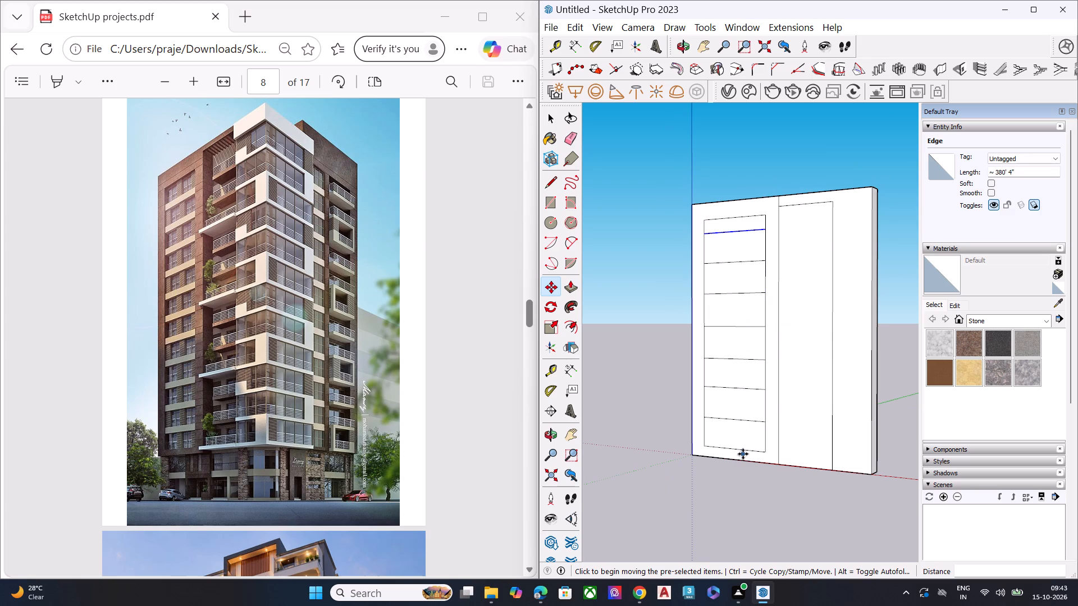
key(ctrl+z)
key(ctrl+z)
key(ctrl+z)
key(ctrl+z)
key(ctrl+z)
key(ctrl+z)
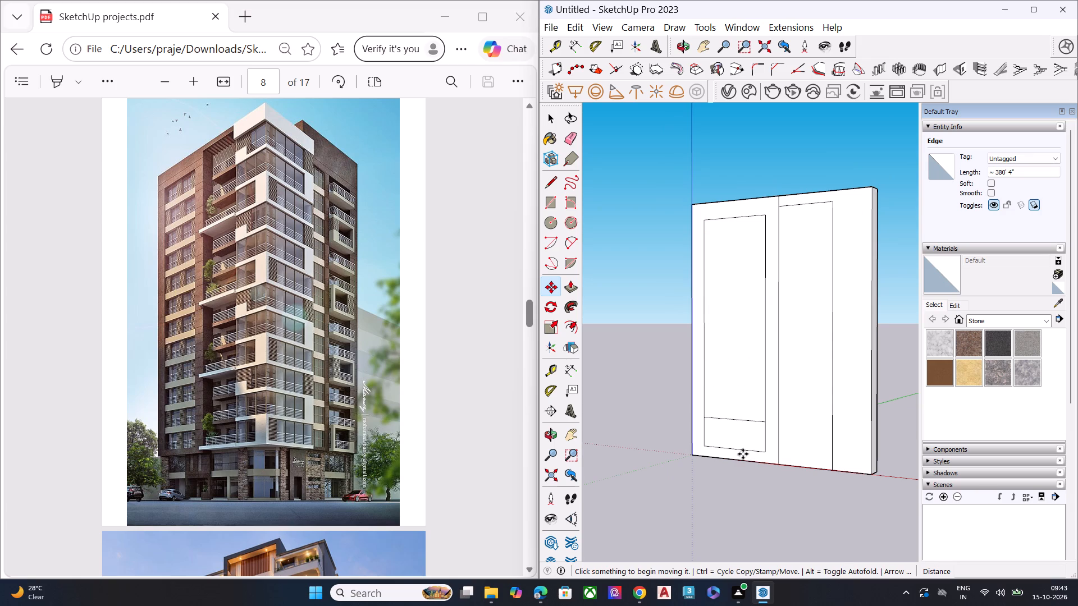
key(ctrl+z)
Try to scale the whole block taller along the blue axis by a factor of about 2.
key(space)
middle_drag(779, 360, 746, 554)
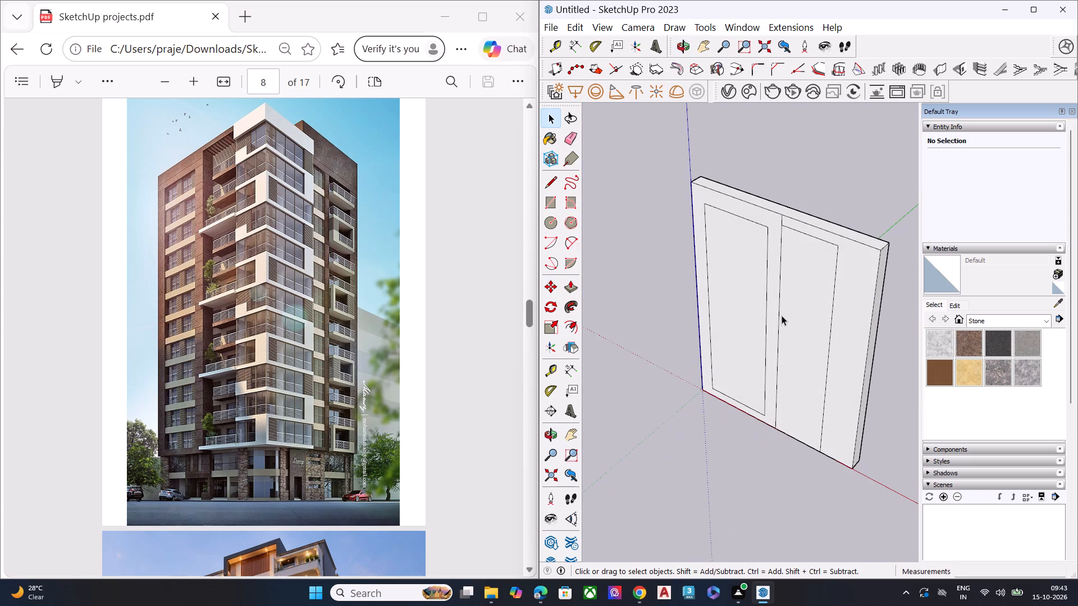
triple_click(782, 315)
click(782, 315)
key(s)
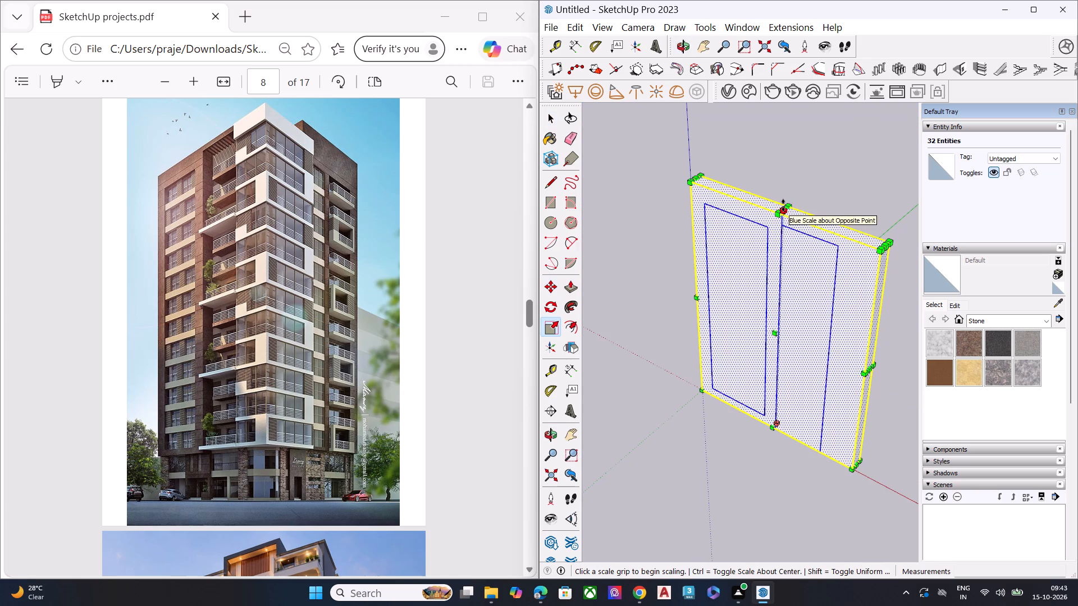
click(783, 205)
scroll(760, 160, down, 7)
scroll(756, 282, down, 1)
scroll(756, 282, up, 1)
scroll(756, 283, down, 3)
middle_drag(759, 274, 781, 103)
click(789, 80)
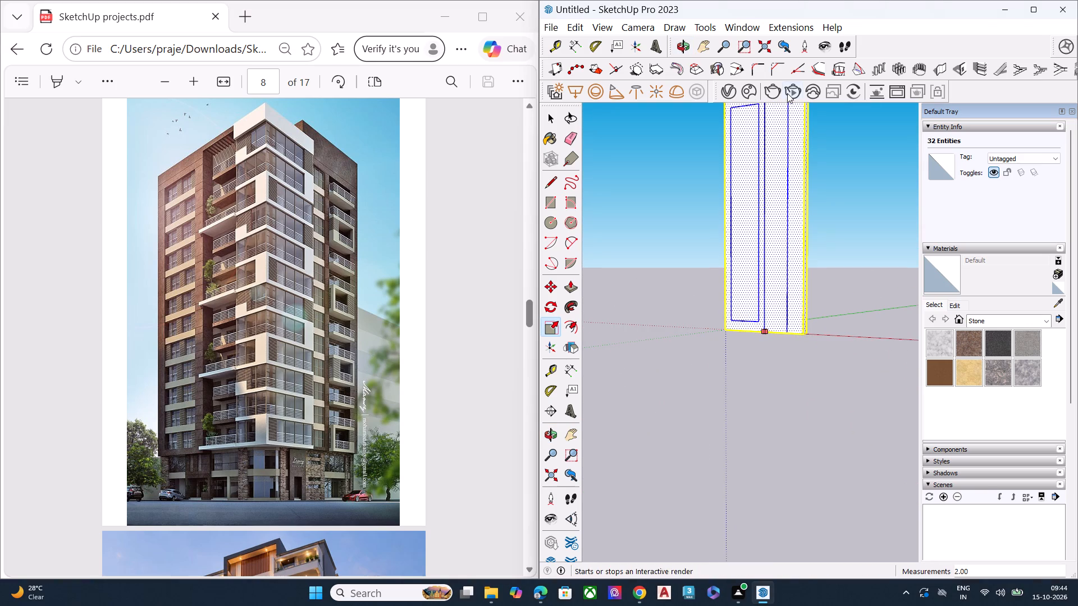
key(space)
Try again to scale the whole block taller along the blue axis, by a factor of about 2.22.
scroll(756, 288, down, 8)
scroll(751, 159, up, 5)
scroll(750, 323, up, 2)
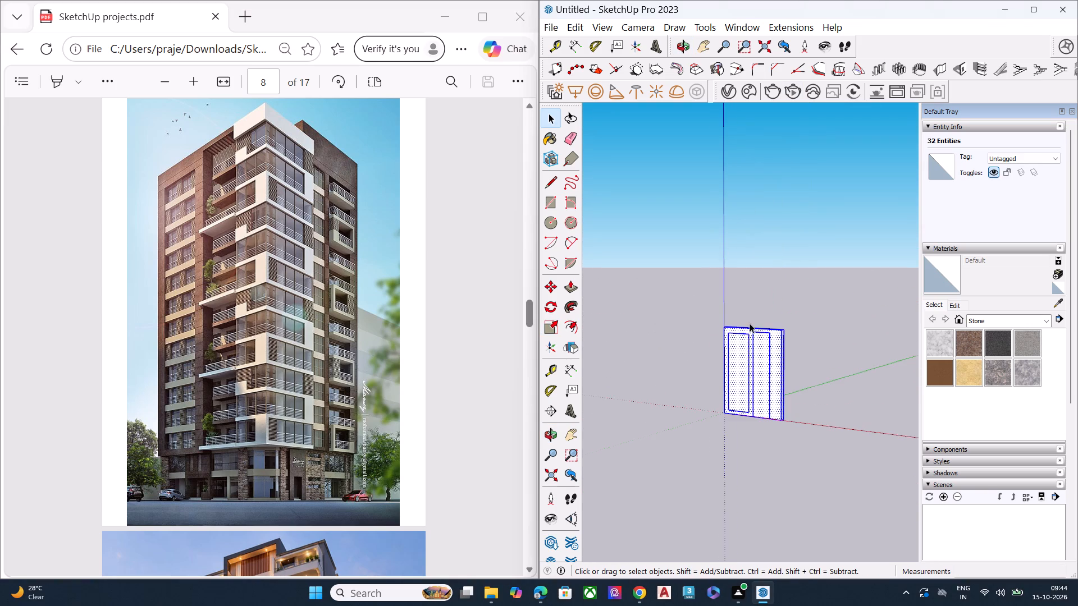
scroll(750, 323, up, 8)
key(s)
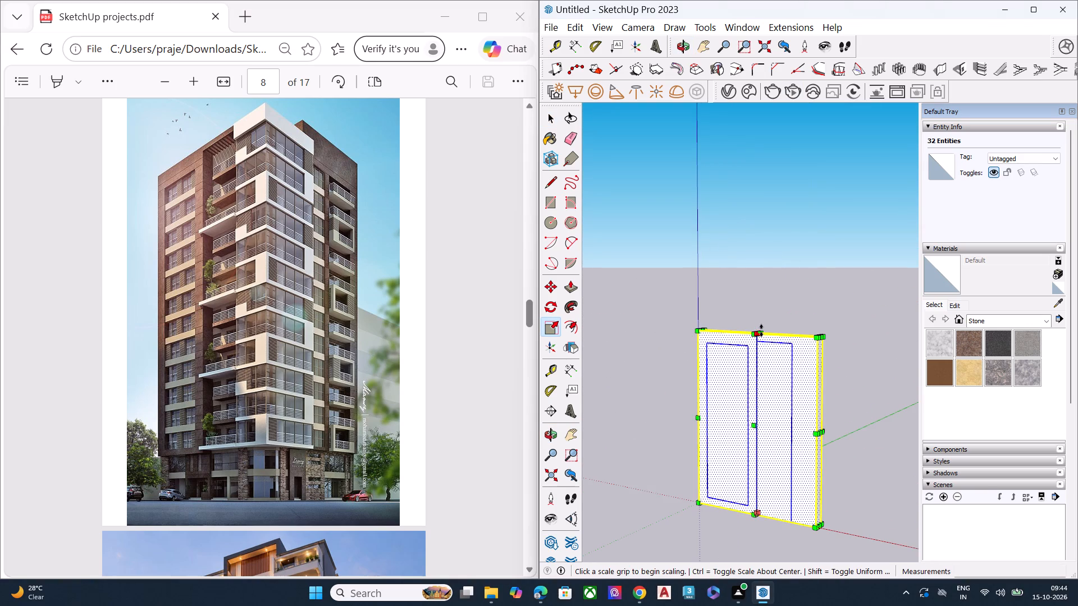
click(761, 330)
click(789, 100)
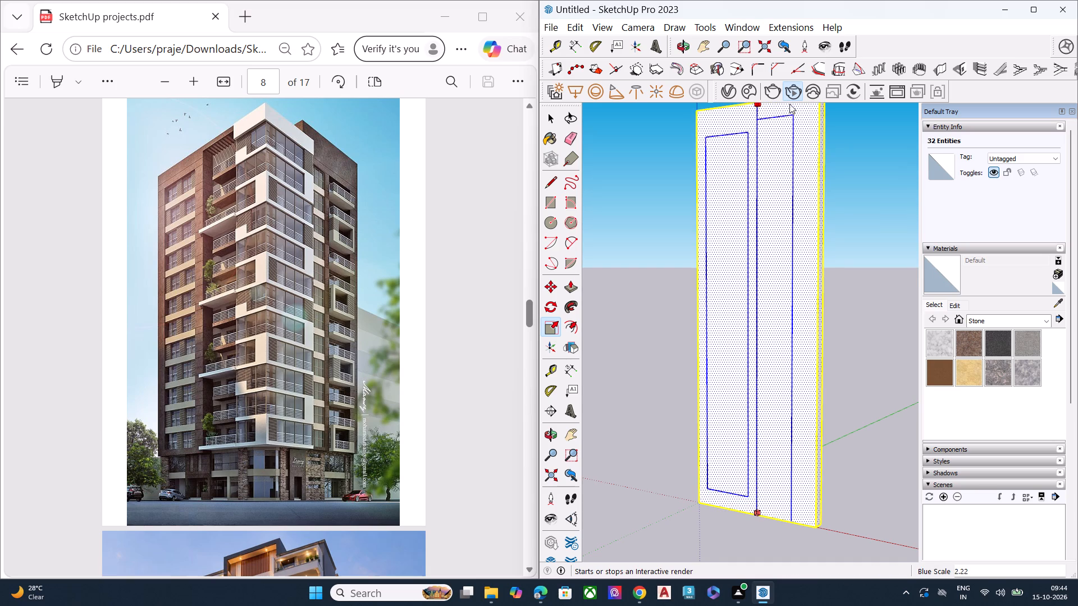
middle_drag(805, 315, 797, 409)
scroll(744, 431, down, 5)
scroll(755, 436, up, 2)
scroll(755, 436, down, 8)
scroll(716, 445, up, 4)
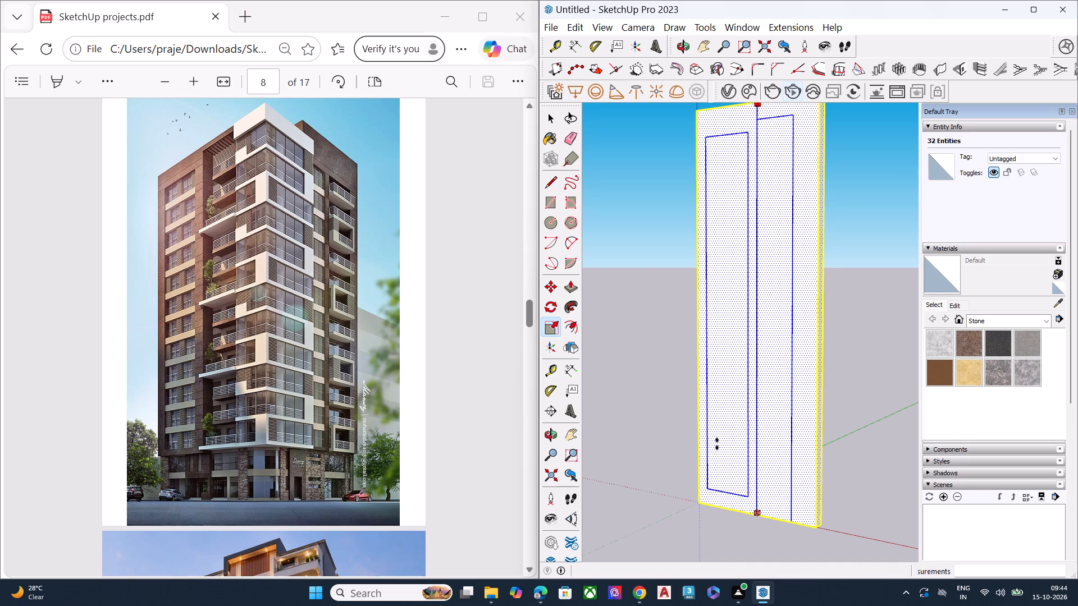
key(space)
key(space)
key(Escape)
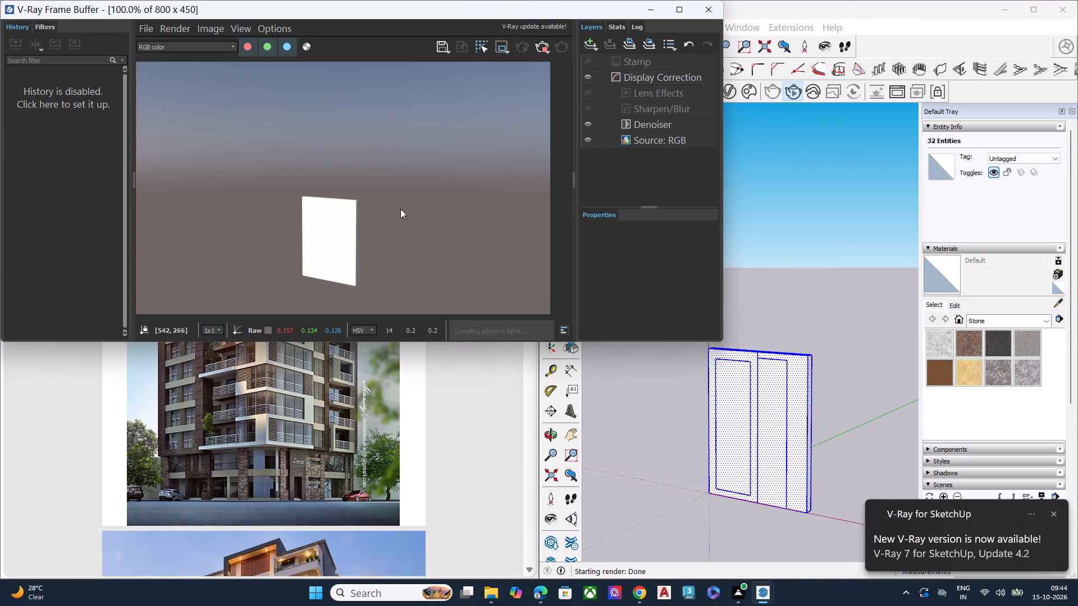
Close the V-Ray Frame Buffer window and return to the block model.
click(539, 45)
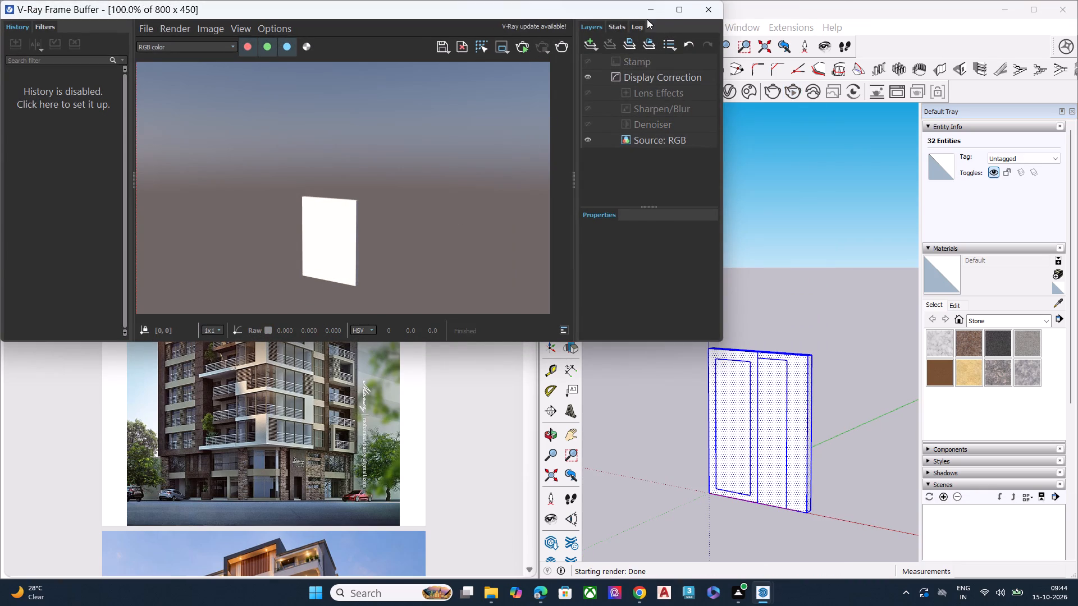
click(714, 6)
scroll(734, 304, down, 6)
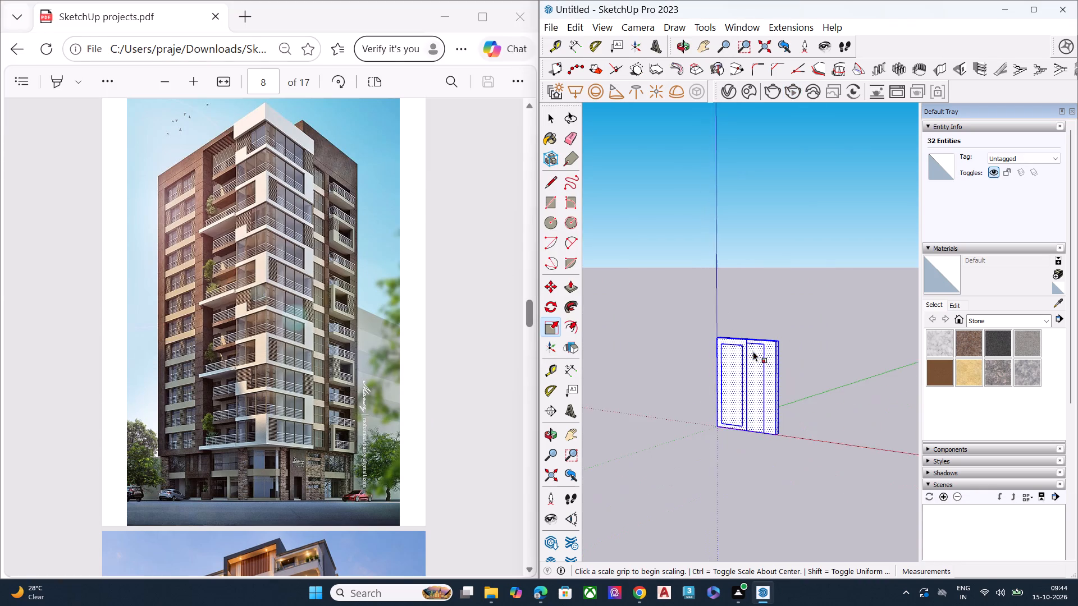
Scale the whole block taller along the blue axis by a factor of about 1.82.
scroll(756, 353, up, 5)
scroll(768, 371, down, 1)
scroll(768, 371, up, 4)
key(space)
scroll(716, 339, up, 2)
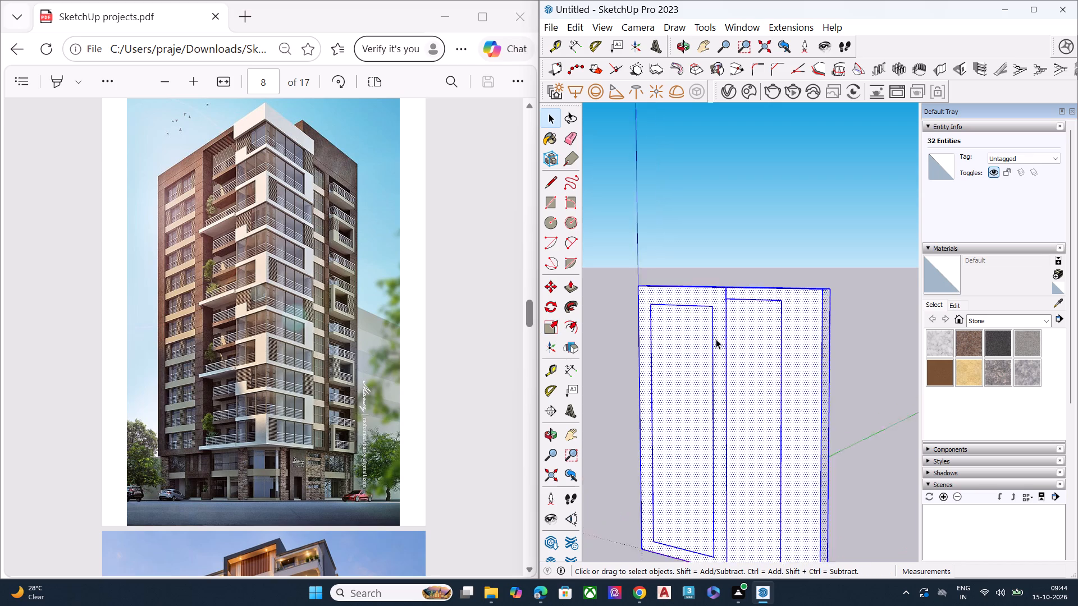
scroll(716, 339, up, 3)
scroll(716, 339, down, 1)
scroll(716, 339, up, 1)
scroll(716, 339, down, 10)
middle_drag(742, 412, 762, 437)
key(s)
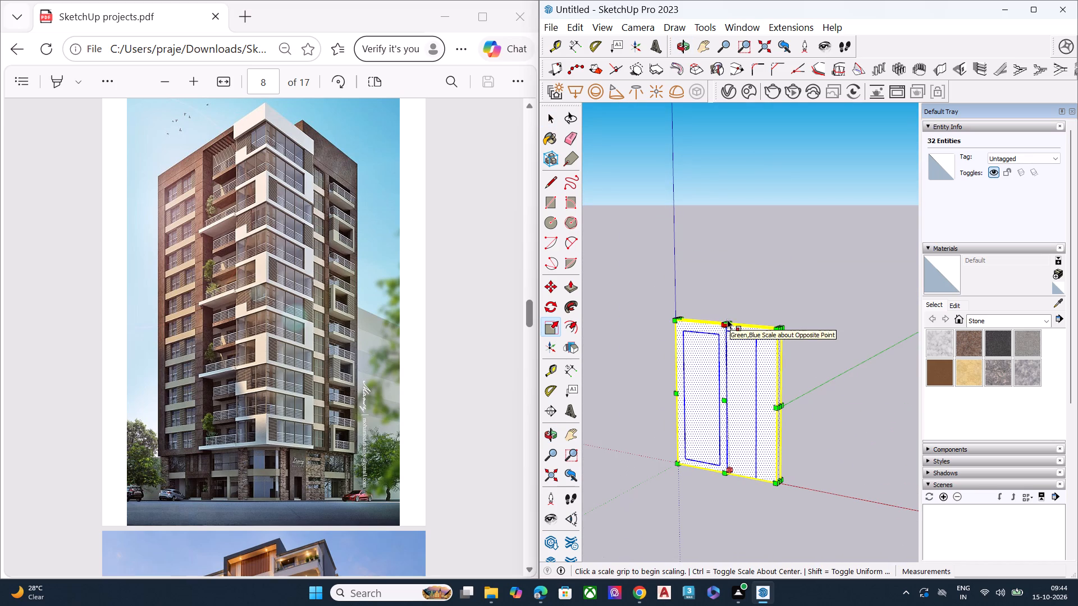
scroll(728, 318, up, 3)
scroll(728, 318, down, 2)
scroll(728, 318, up, 3)
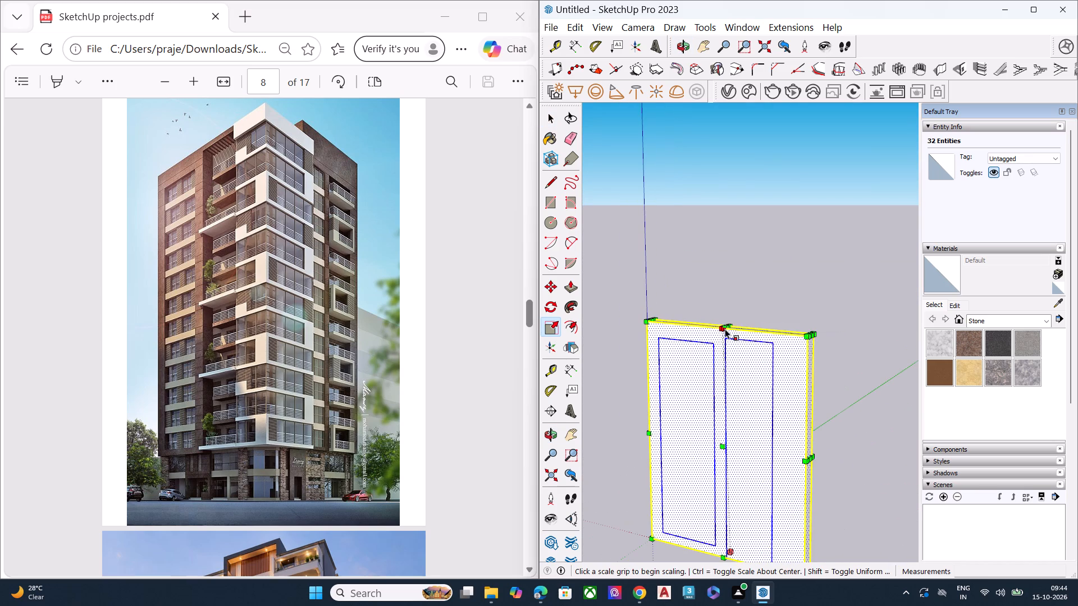
click(729, 323)
click(765, 122)
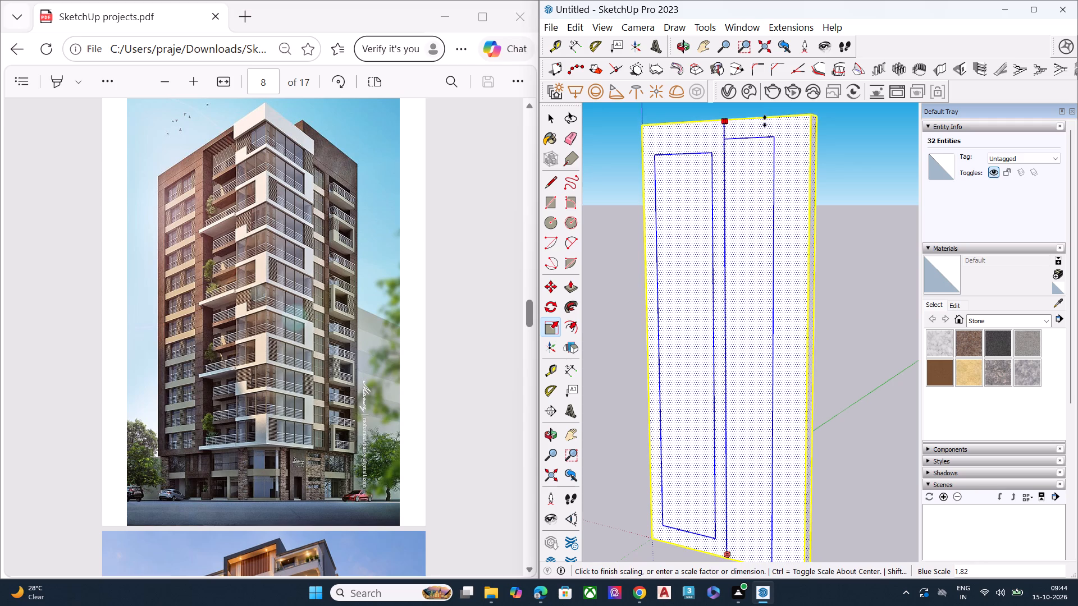
scroll(725, 290, down, 2)
scroll(714, 313, up, 1)
scroll(711, 325, down, 3)
middle_drag(711, 376, 746, 319)
click(832, 387)
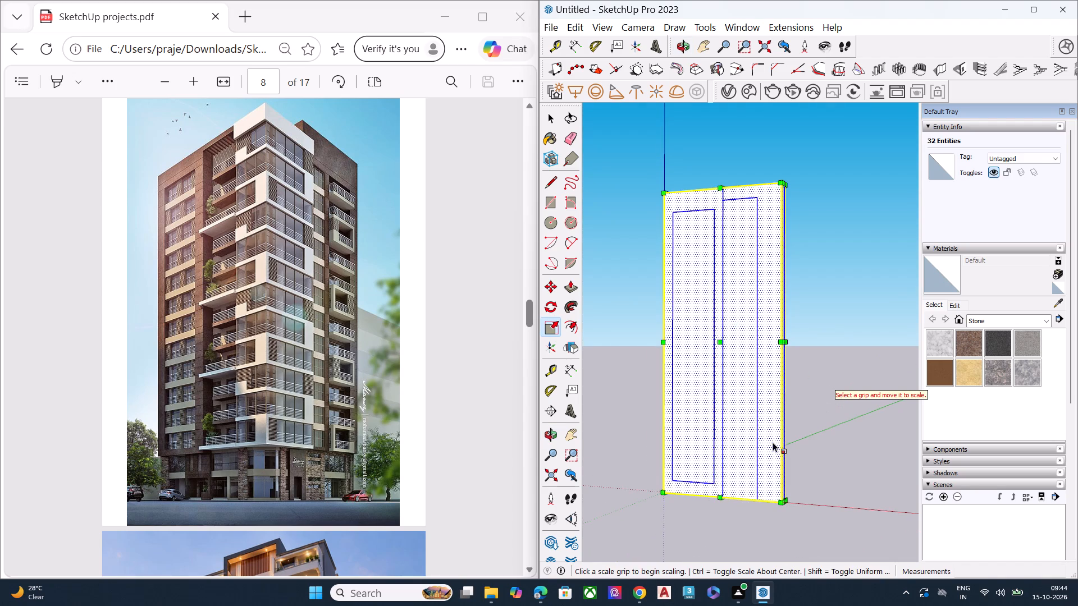
key(space)
click(812, 464)
Scale the whole block wider along the red axis, keeping its opposite side fixed.
triple_click(731, 374)
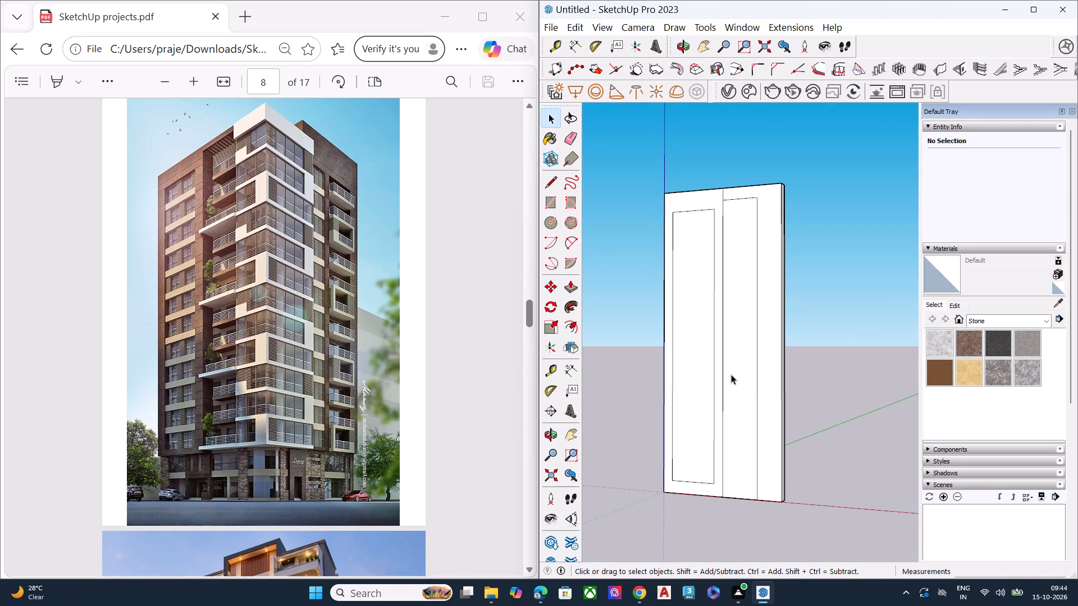
click(731, 374)
key(s)
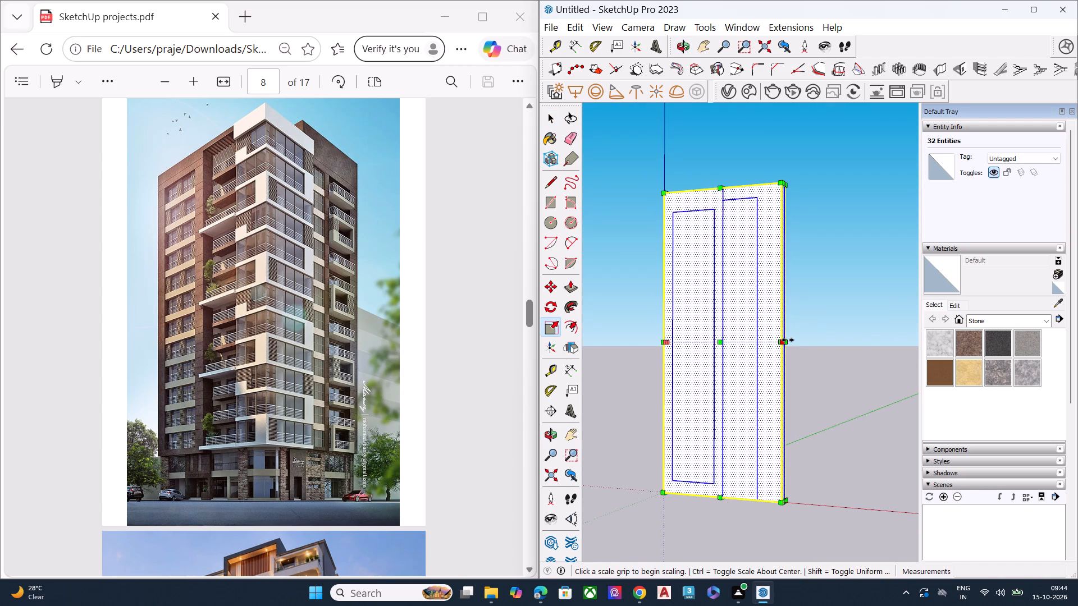
click(788, 340)
click(812, 343)
key(space)
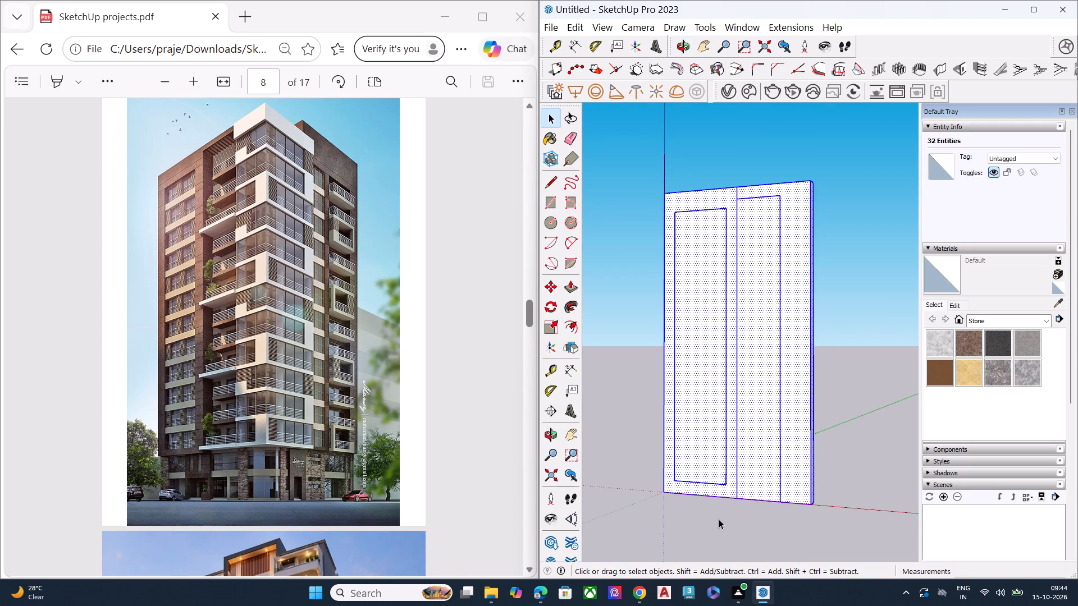
click(719, 519)
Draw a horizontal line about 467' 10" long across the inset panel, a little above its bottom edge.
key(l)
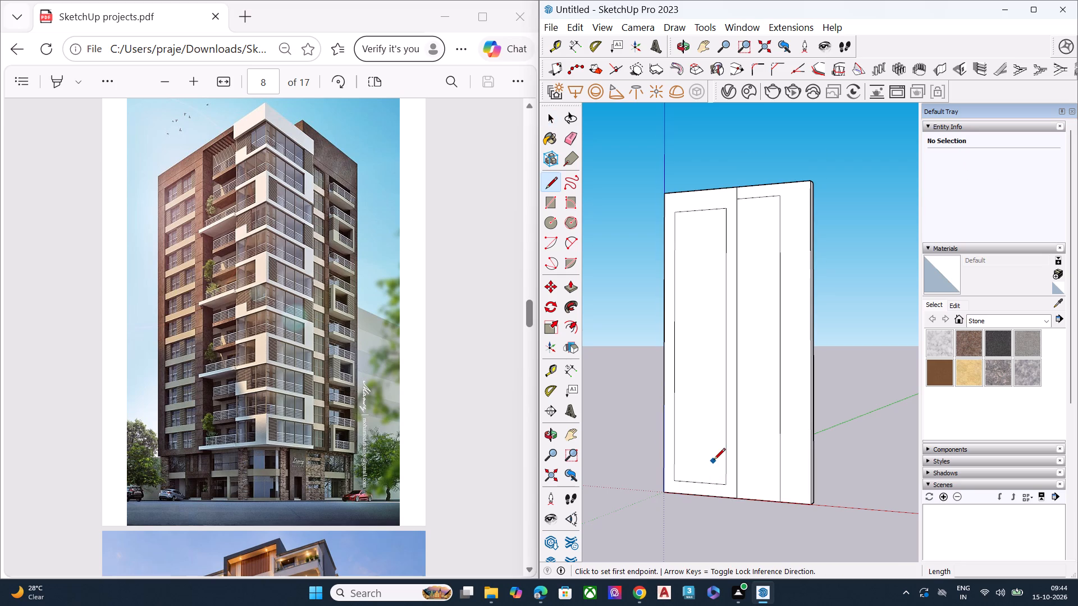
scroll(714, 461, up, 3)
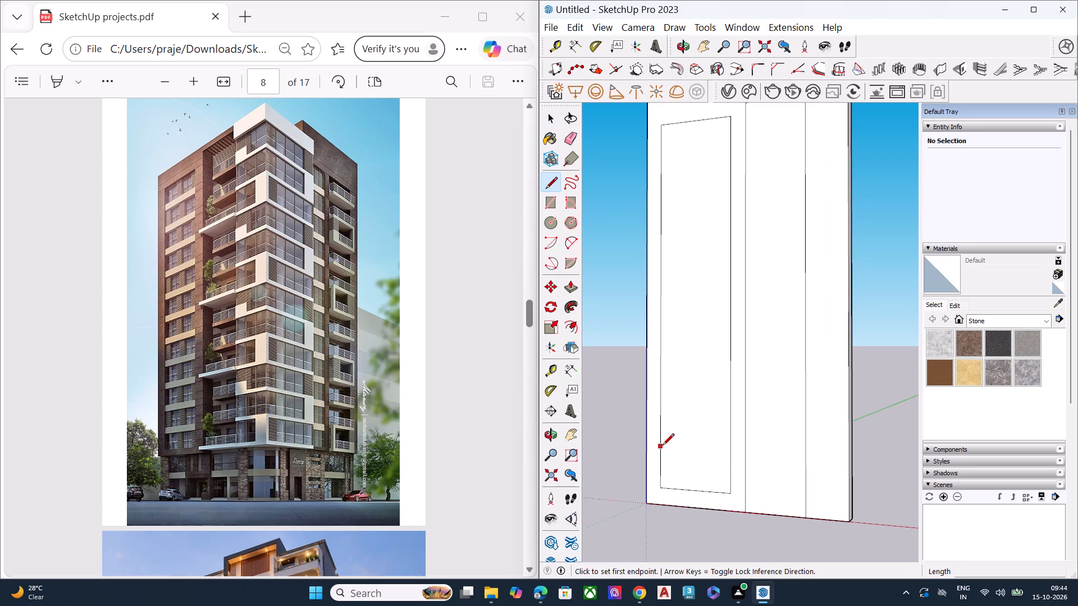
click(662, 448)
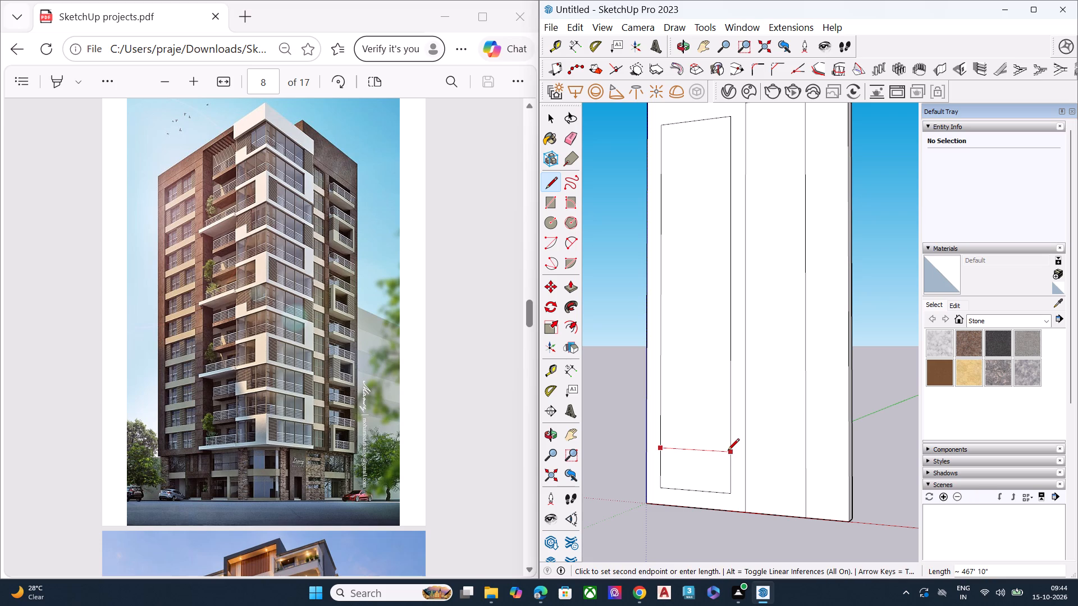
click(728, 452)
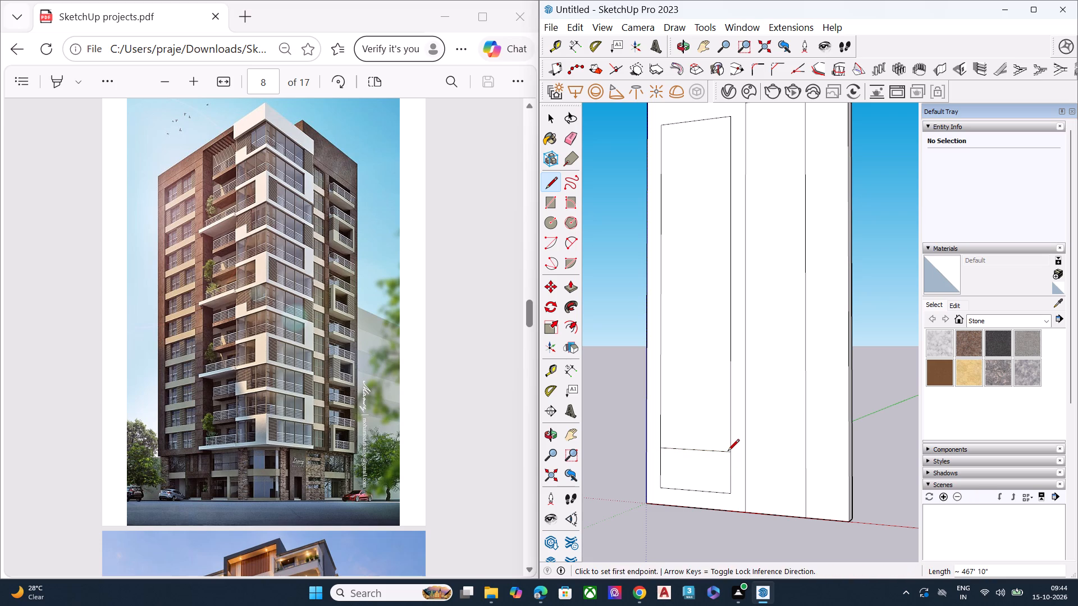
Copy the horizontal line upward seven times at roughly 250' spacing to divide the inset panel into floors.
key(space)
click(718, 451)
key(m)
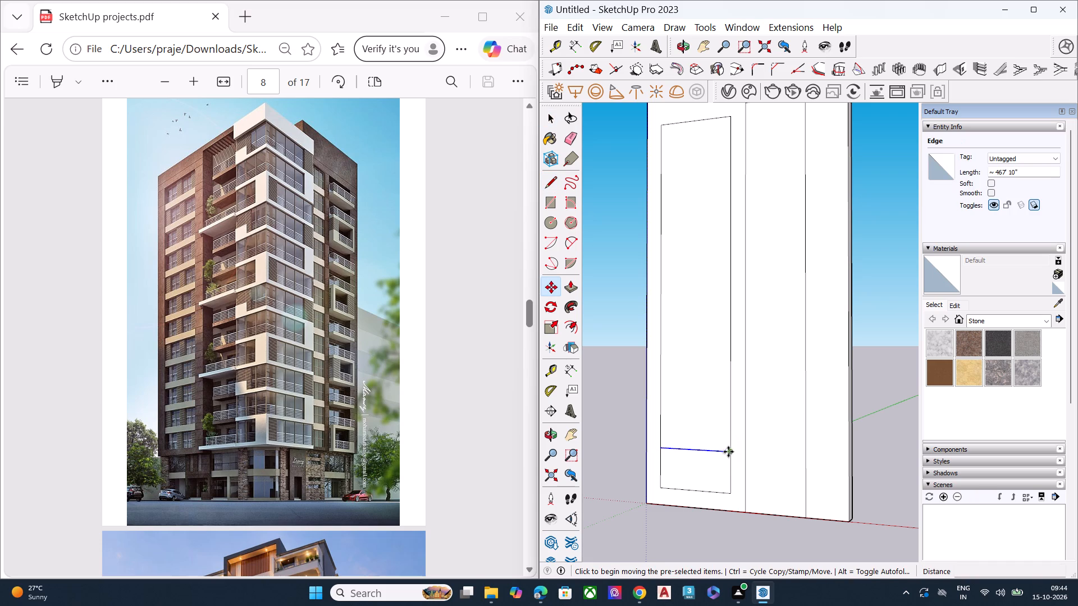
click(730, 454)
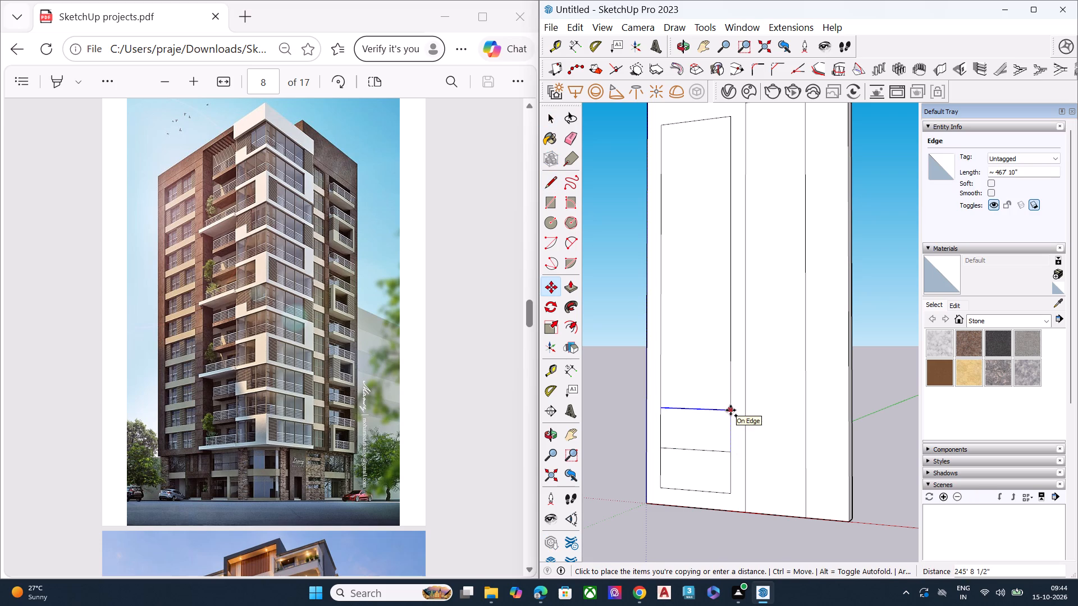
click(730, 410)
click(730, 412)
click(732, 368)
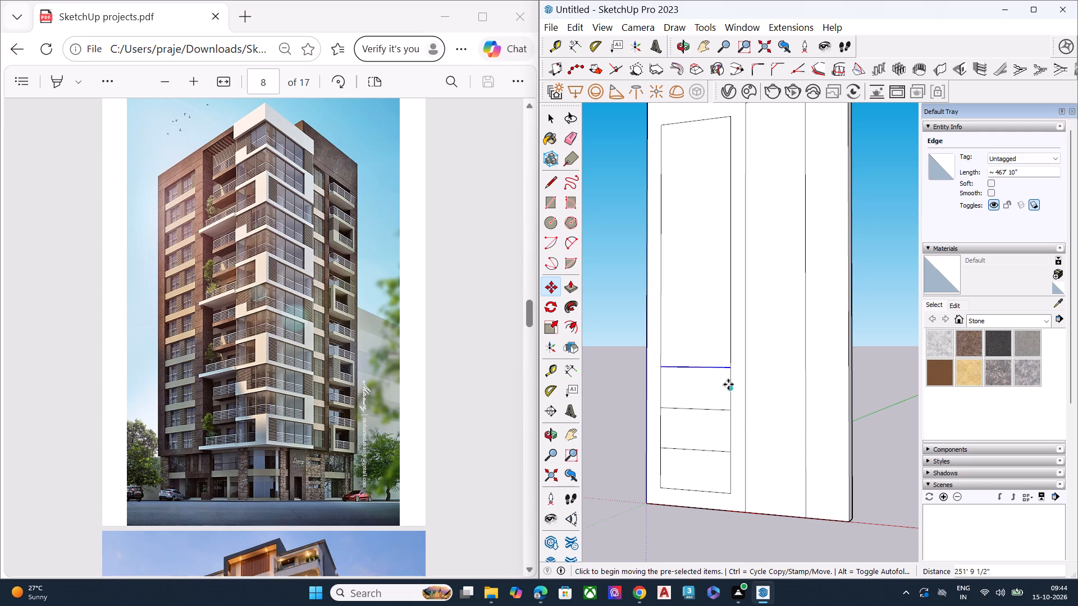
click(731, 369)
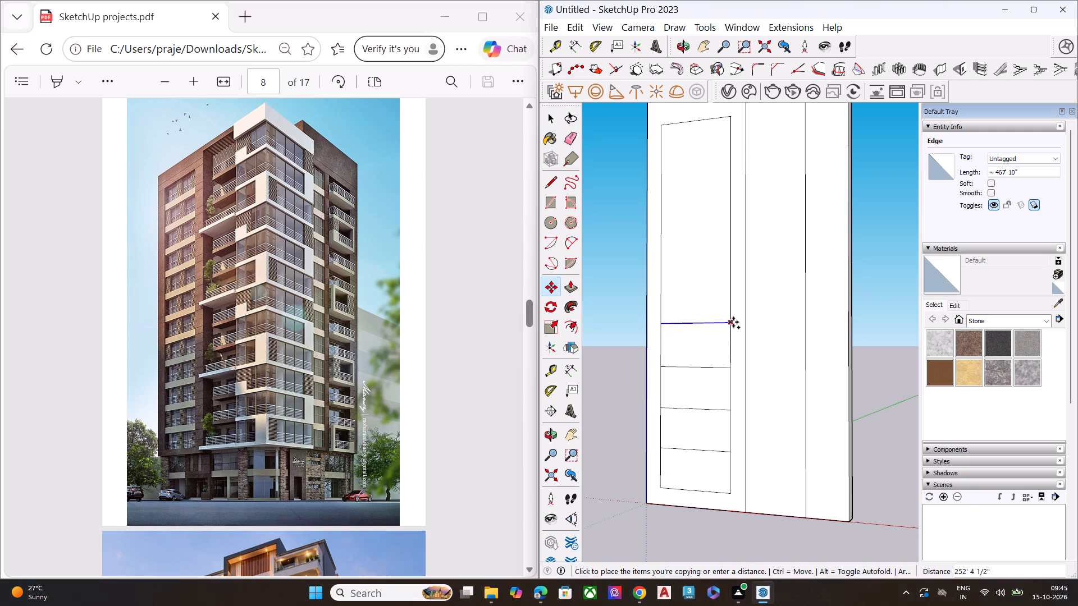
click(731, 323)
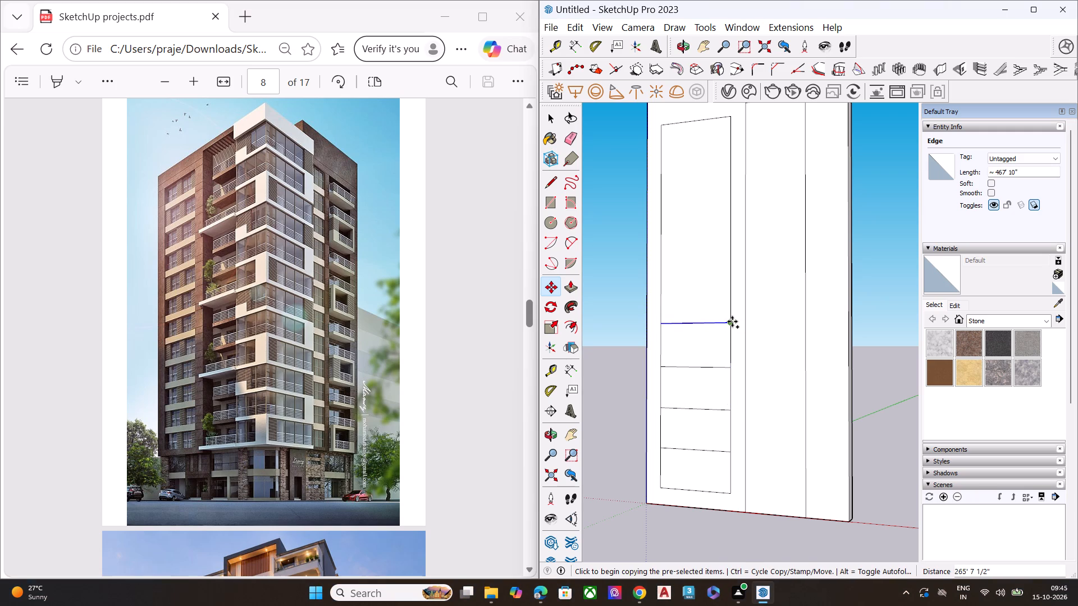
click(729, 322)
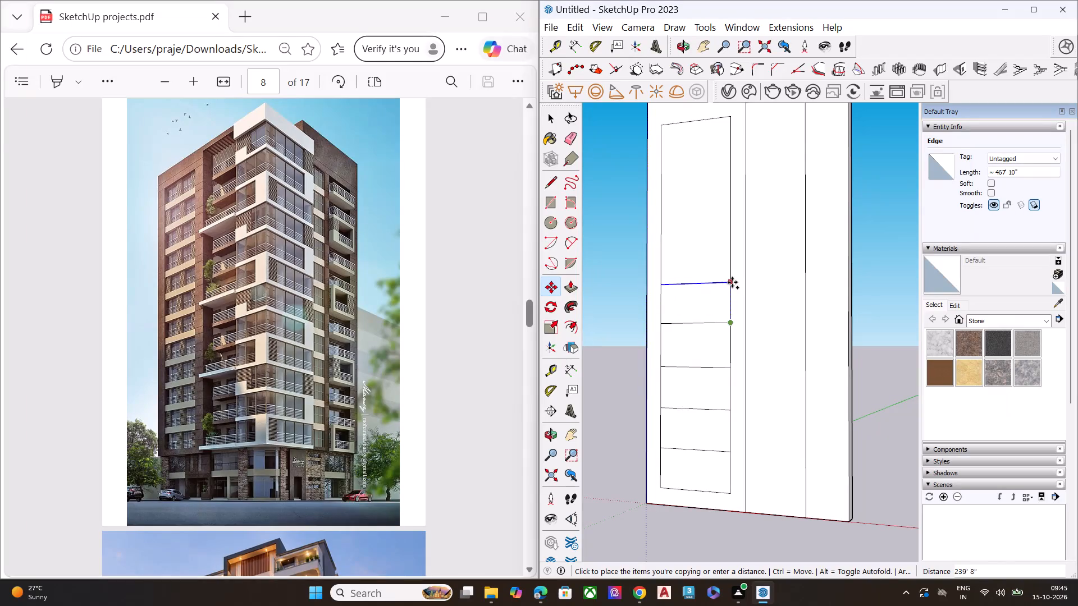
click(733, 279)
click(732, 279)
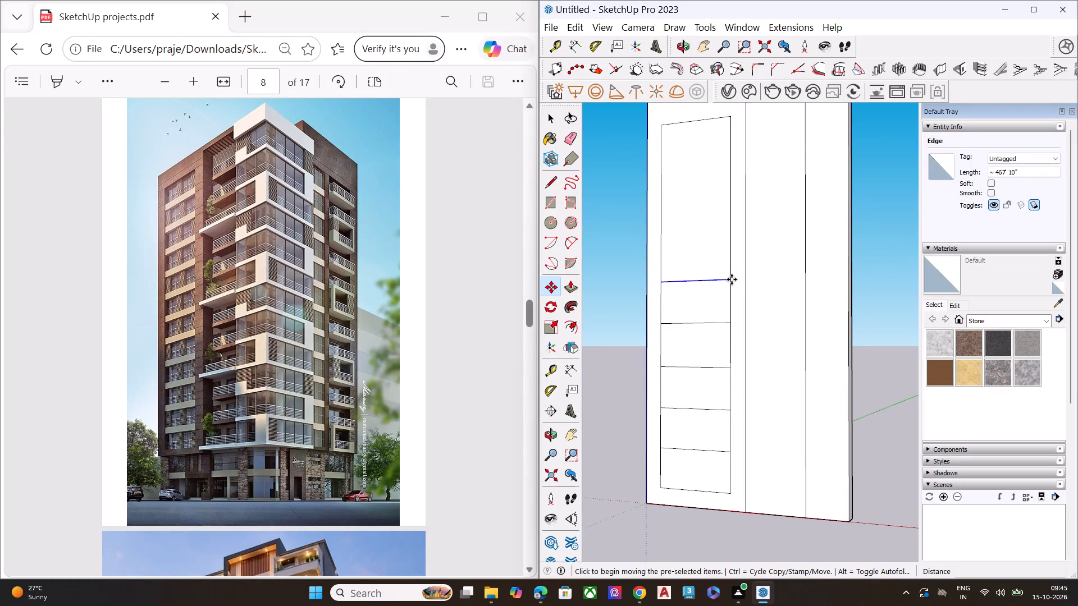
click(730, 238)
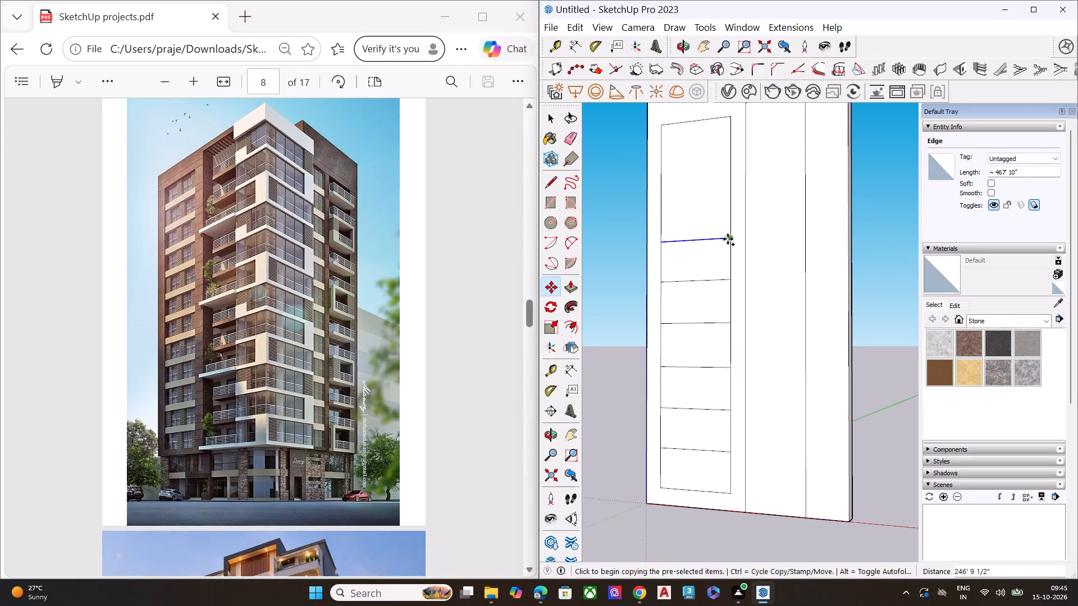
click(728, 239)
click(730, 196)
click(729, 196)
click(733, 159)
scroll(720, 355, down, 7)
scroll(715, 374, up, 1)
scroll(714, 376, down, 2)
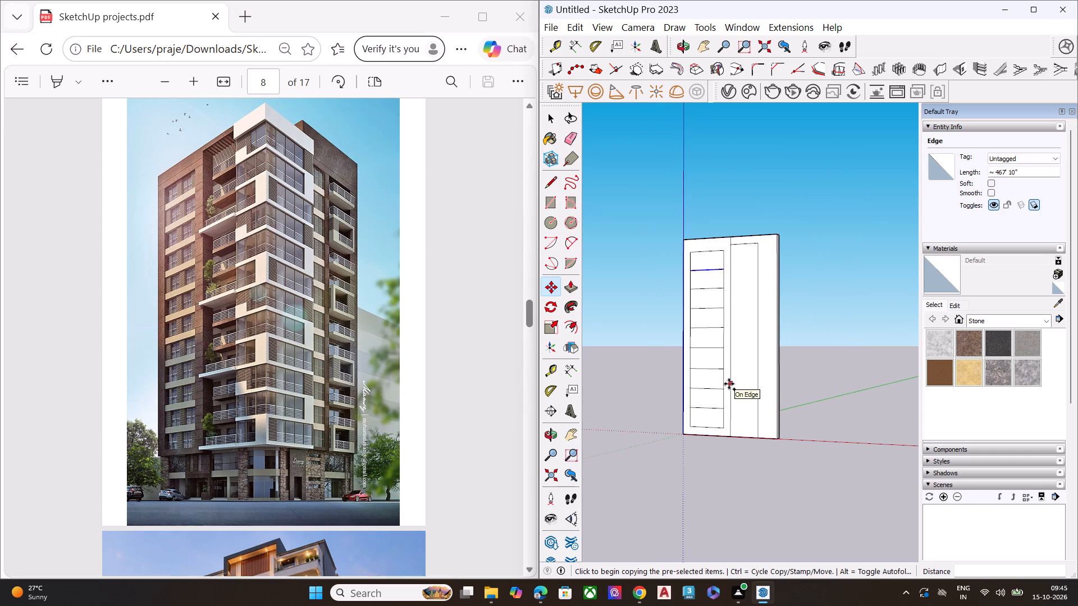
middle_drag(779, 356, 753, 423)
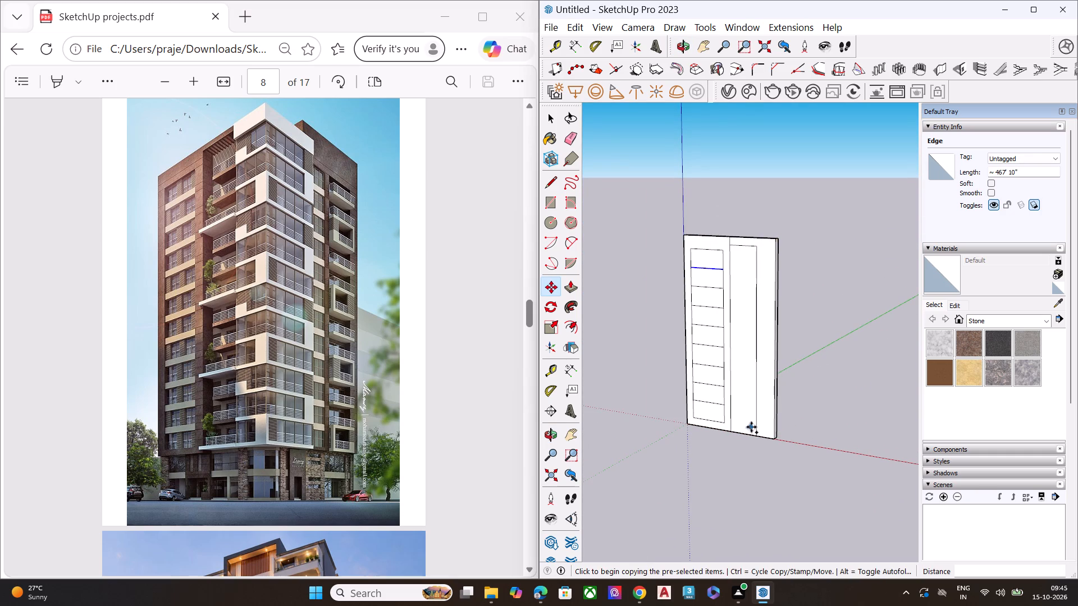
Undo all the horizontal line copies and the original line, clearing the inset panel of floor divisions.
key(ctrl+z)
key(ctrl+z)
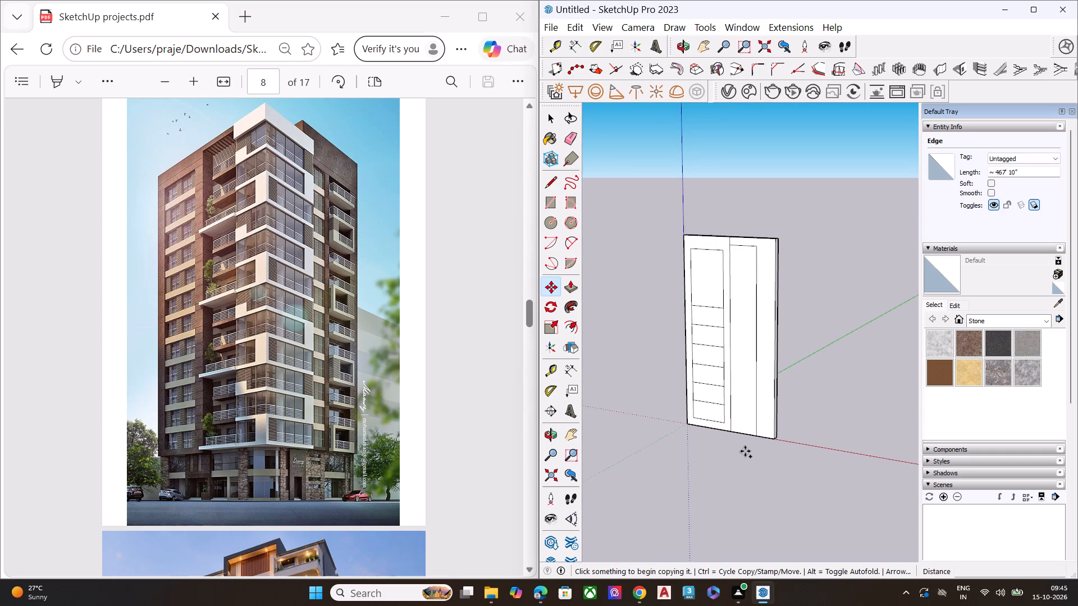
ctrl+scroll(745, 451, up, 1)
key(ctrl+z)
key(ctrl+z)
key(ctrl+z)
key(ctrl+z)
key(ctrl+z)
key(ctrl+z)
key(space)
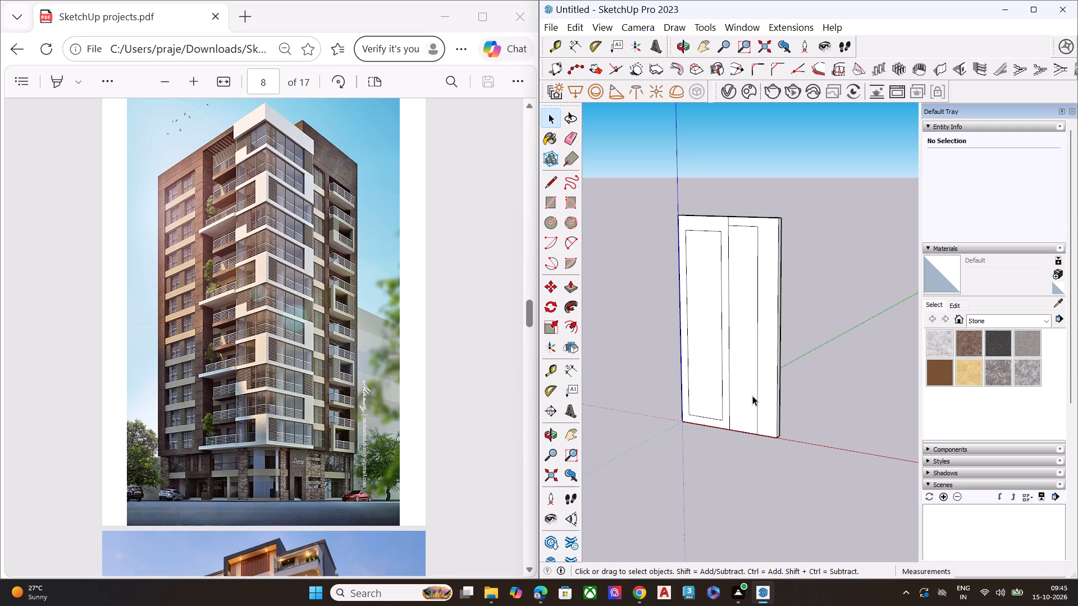
Scale the whole block taller along the blue axis by a factor of about 1.50.
triple_click(748, 373)
middle_drag(765, 333, 720, 474)
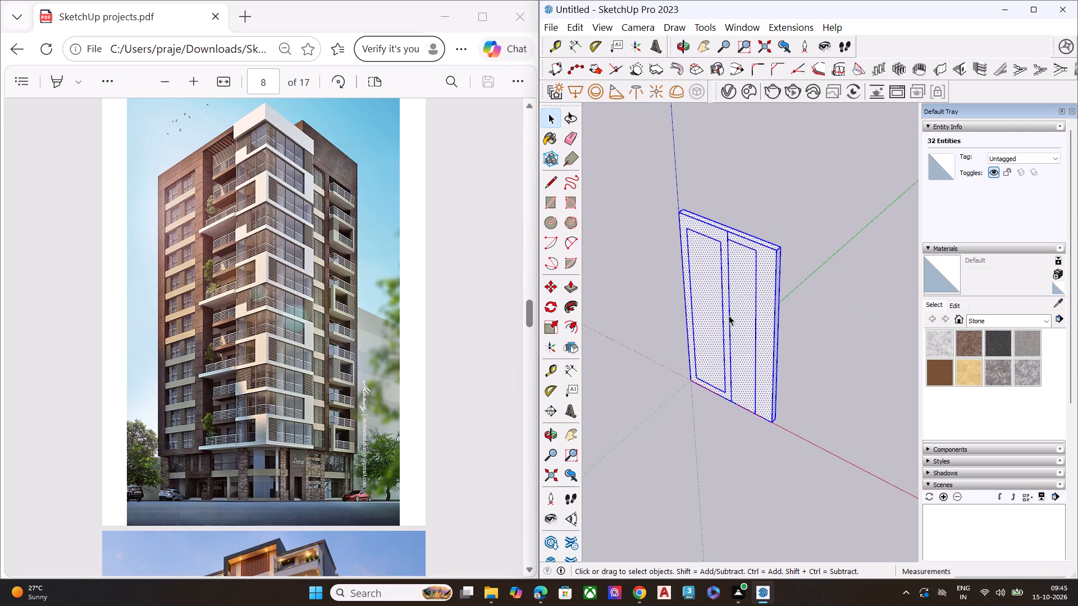
key(s)
click(728, 225)
click(741, 107)
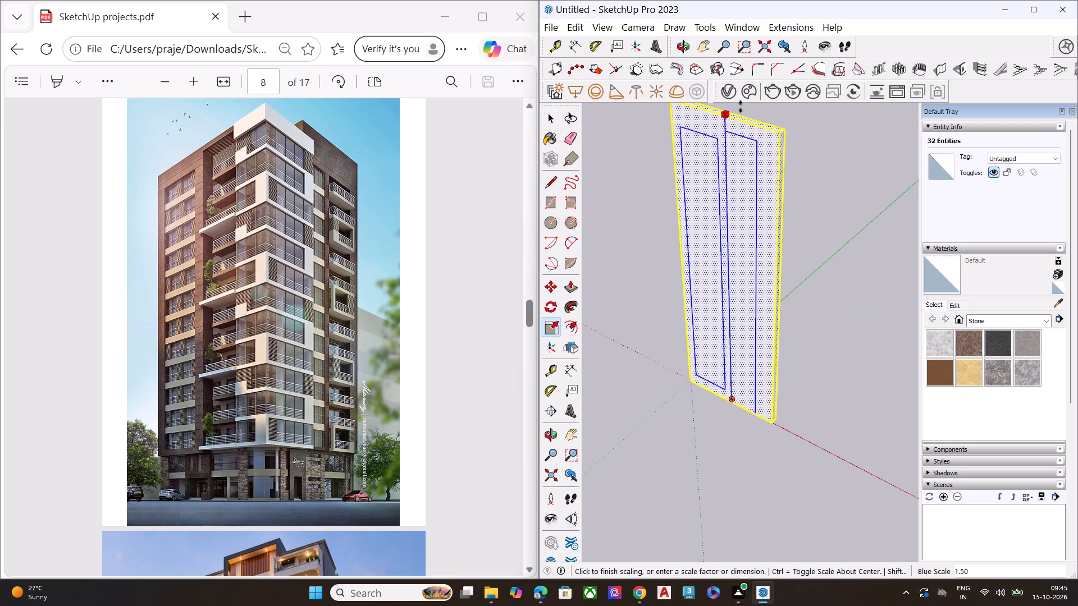
Scale the whole block wider along the red axis again, keeping its opposite side fixed.
middle_drag(775, 380, 800, 185)
scroll(788, 328, down, 6)
scroll(779, 314, up, 4)
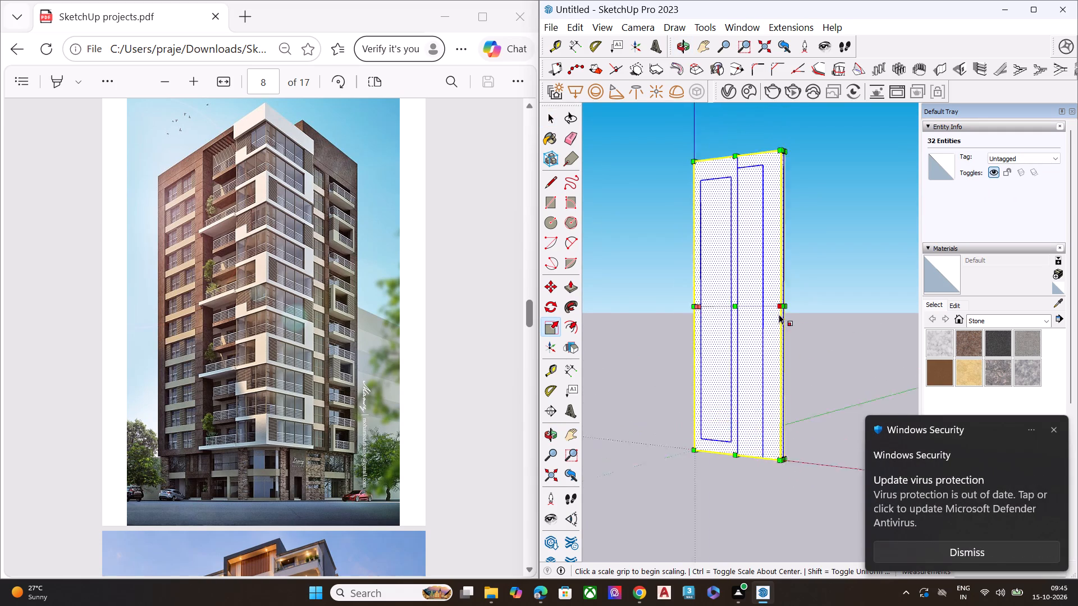
scroll(779, 314, up, 6)
scroll(790, 298, down, 2)
scroll(790, 298, up, 4)
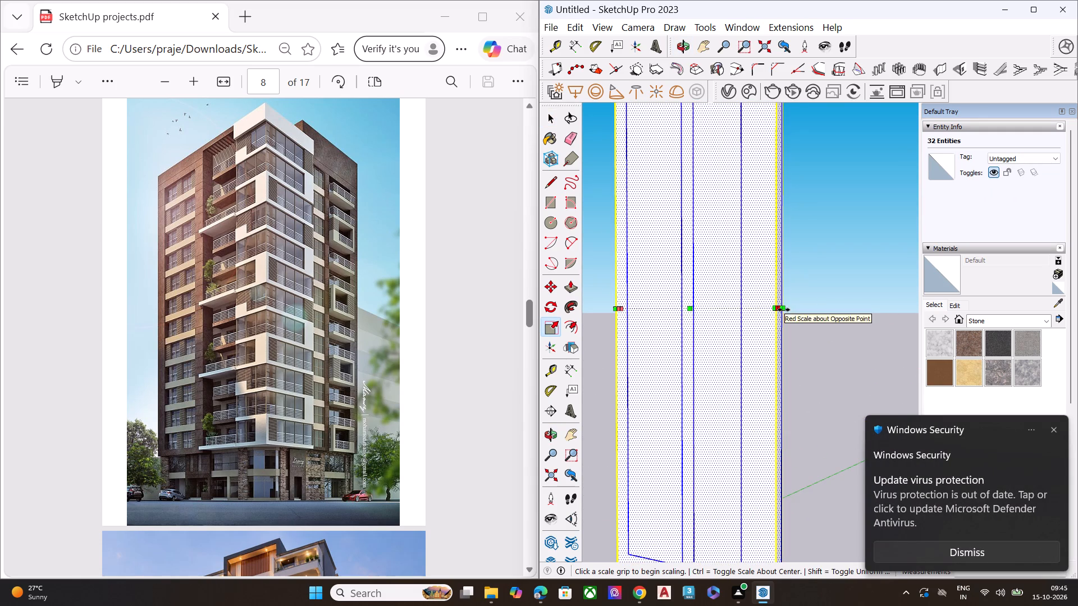
click(784, 310)
click(894, 350)
key(space)
scroll(798, 407, down, 2)
scroll(787, 417, up, 1)
scroll(785, 418, down, 5)
scroll(736, 412, down, 4)
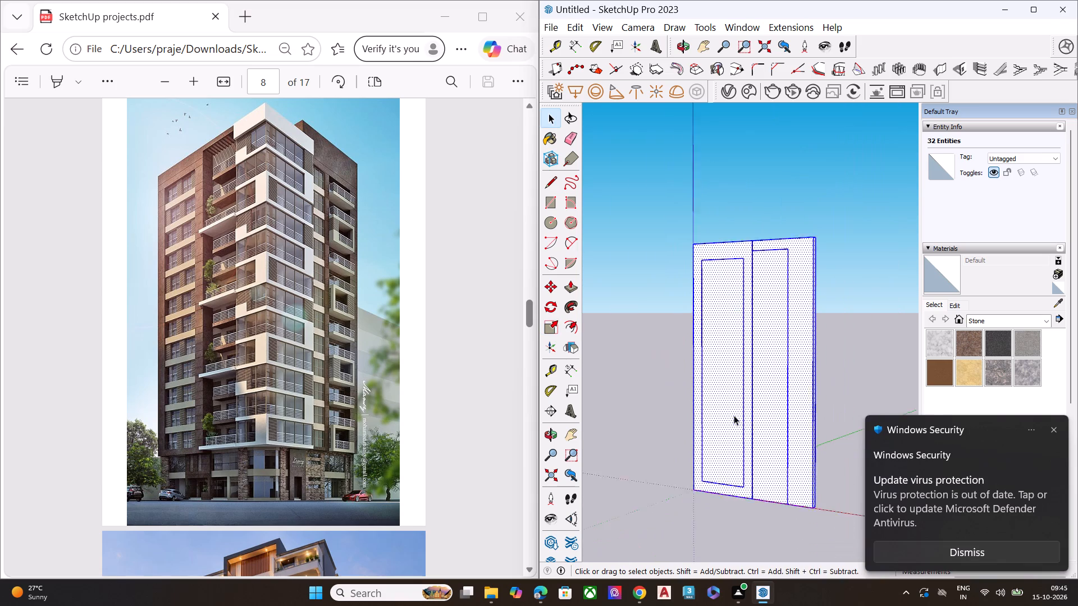
click(734, 540)
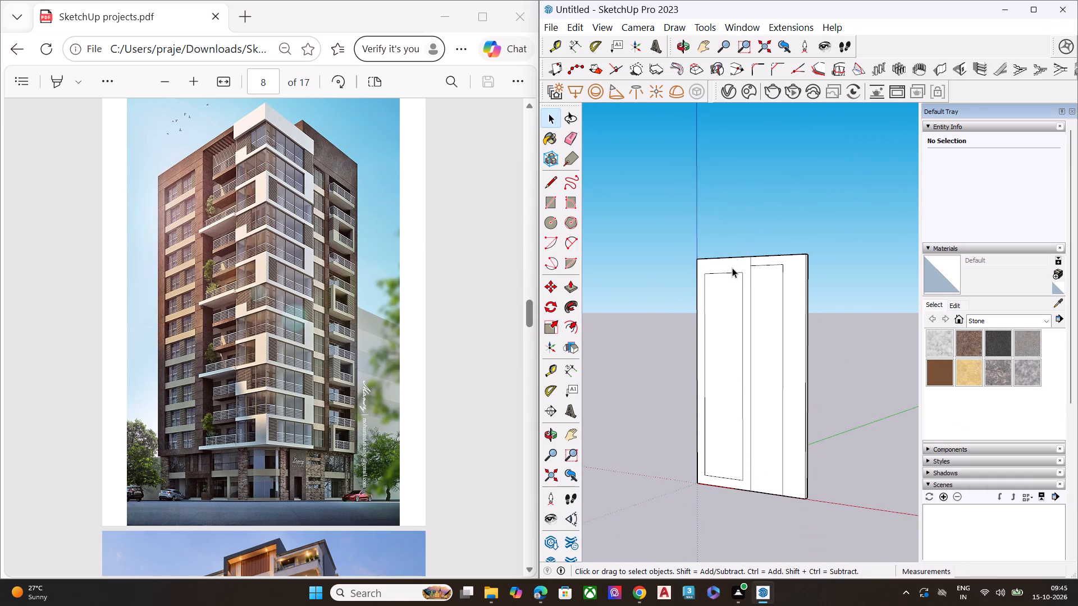
Delete the rectangular inset panel and its outline from the left half of the block's front.
double_click(723, 309)
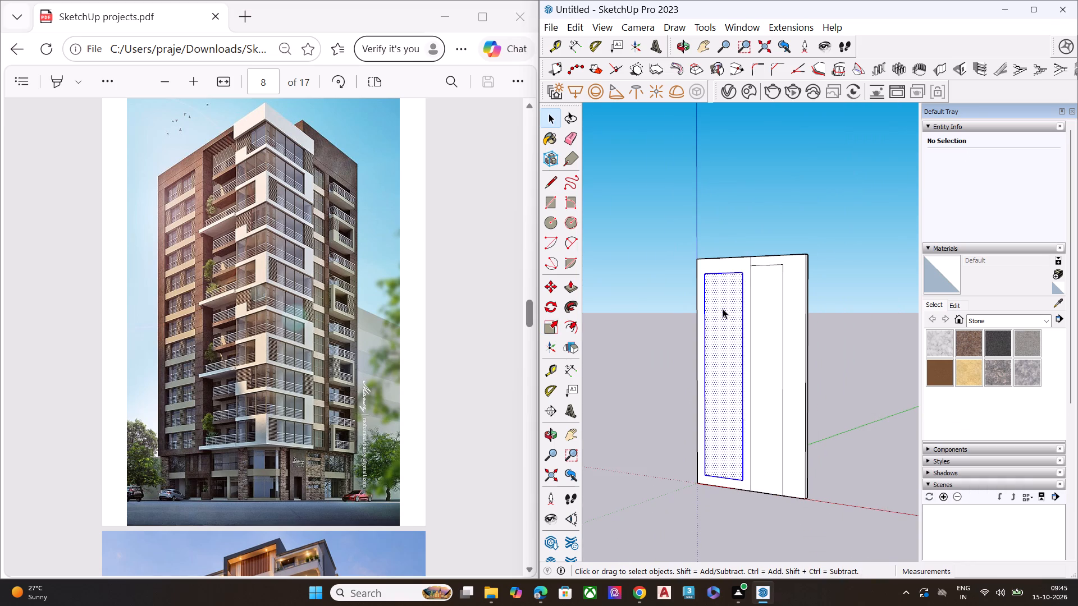
key(Delete)
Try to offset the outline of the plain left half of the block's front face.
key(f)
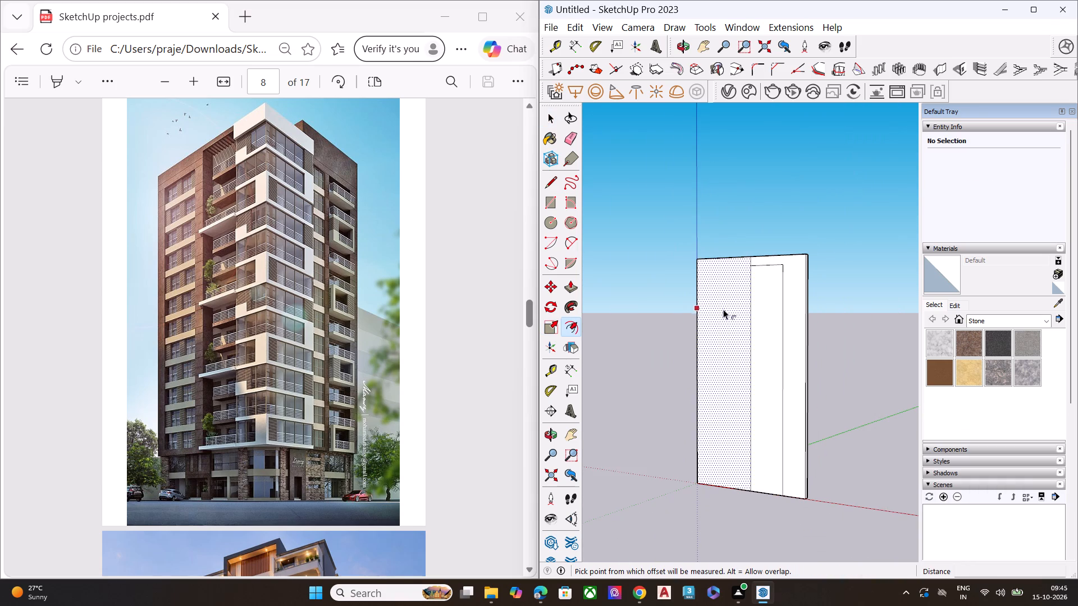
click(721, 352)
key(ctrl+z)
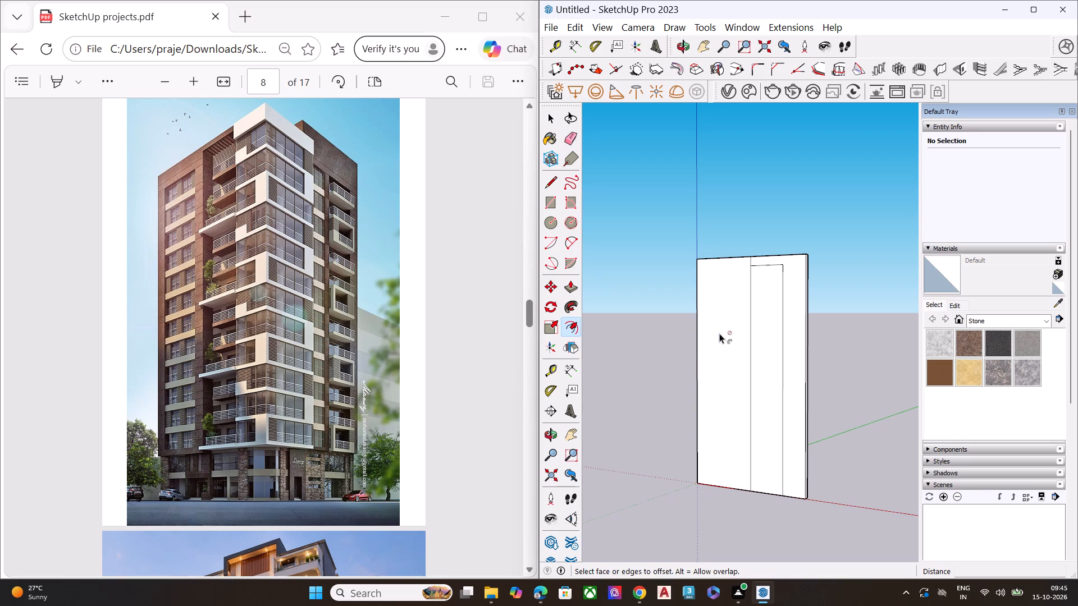
Undo the deletion of the left inset panel and the last widening of the block.
click(719, 350)
key(ctrl+z)
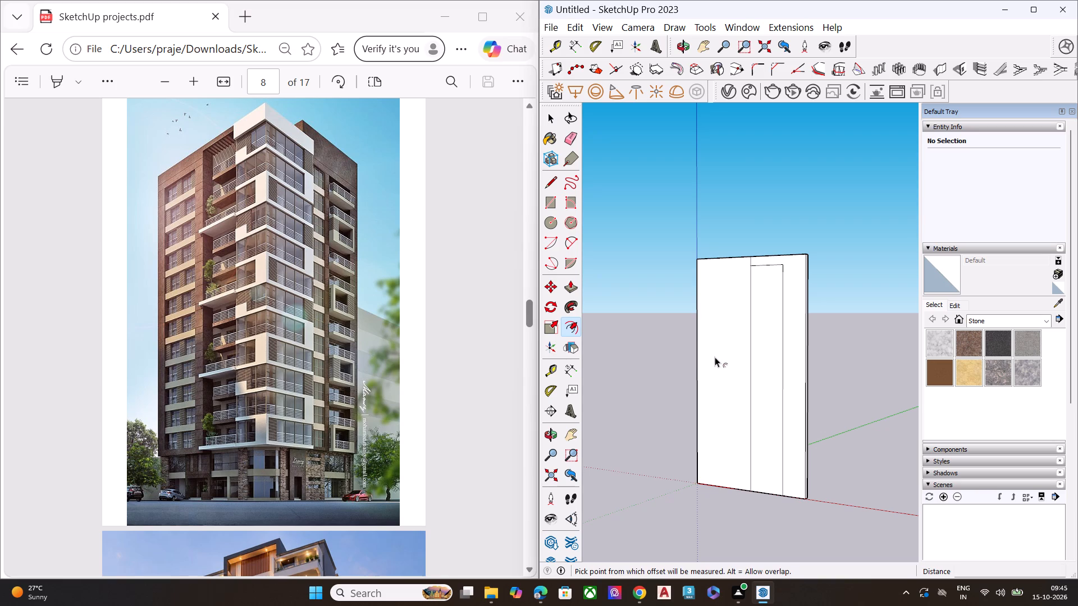
key(ctrl+z)
key(ctrl+z)
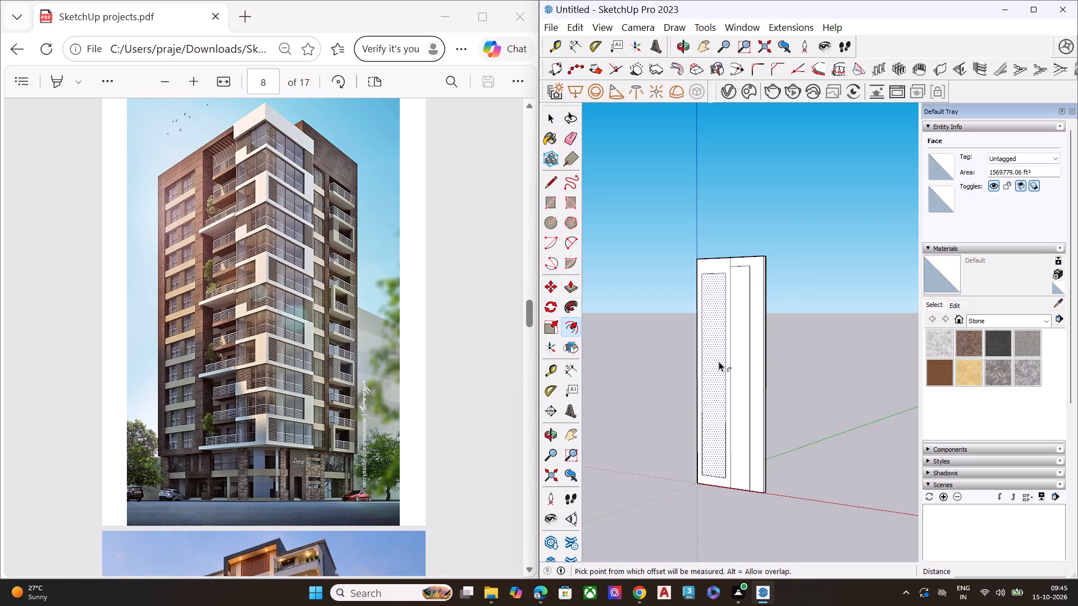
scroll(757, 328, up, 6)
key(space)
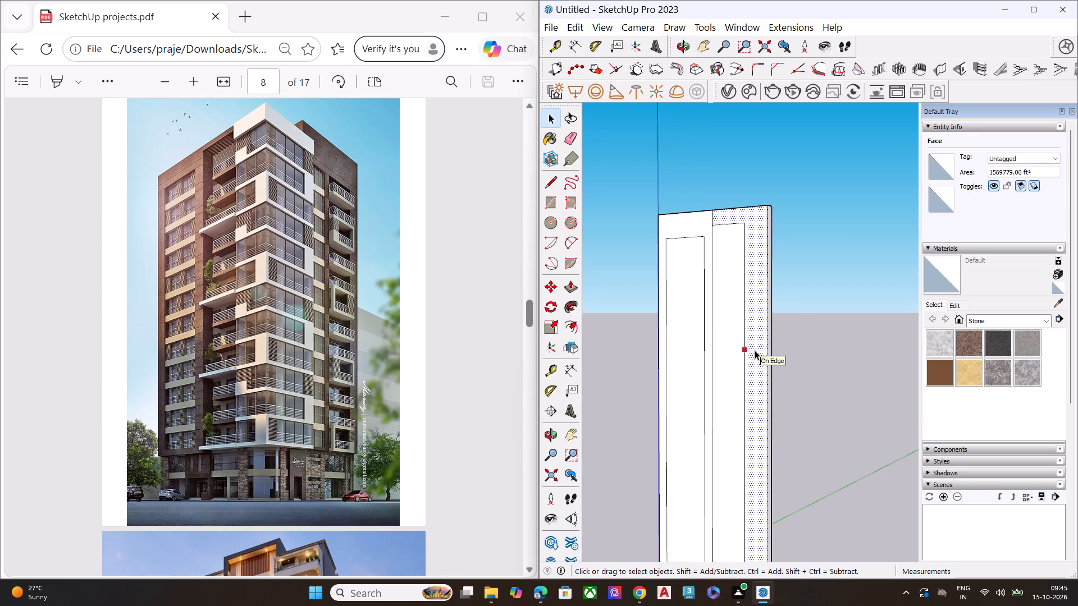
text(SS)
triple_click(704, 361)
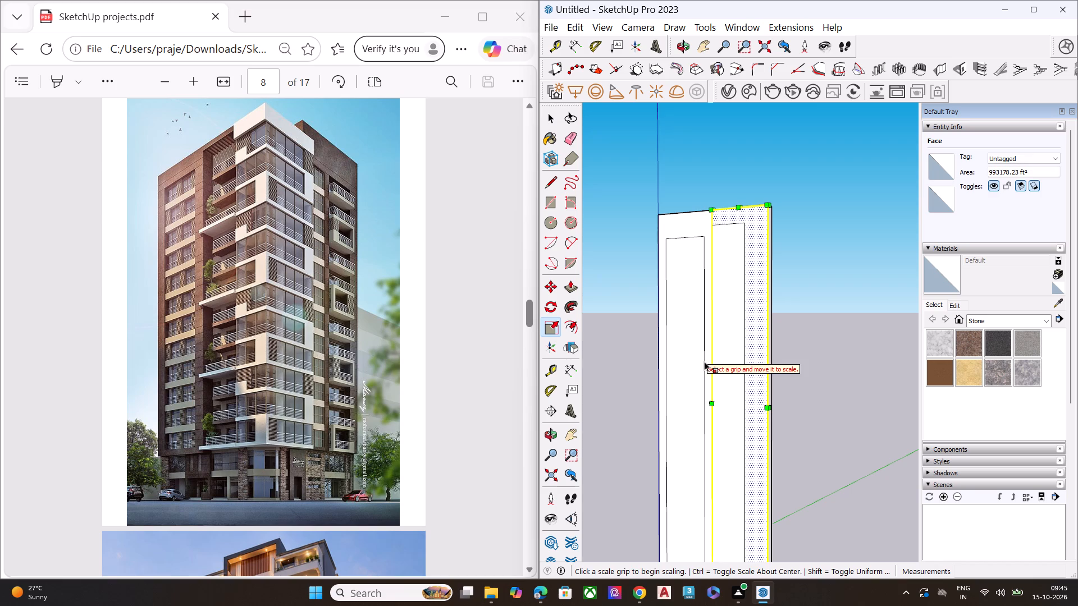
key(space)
Scale the whole block wider along the red axis, keeping its opposite side fixed.
triple_click(695, 368)
click(695, 368)
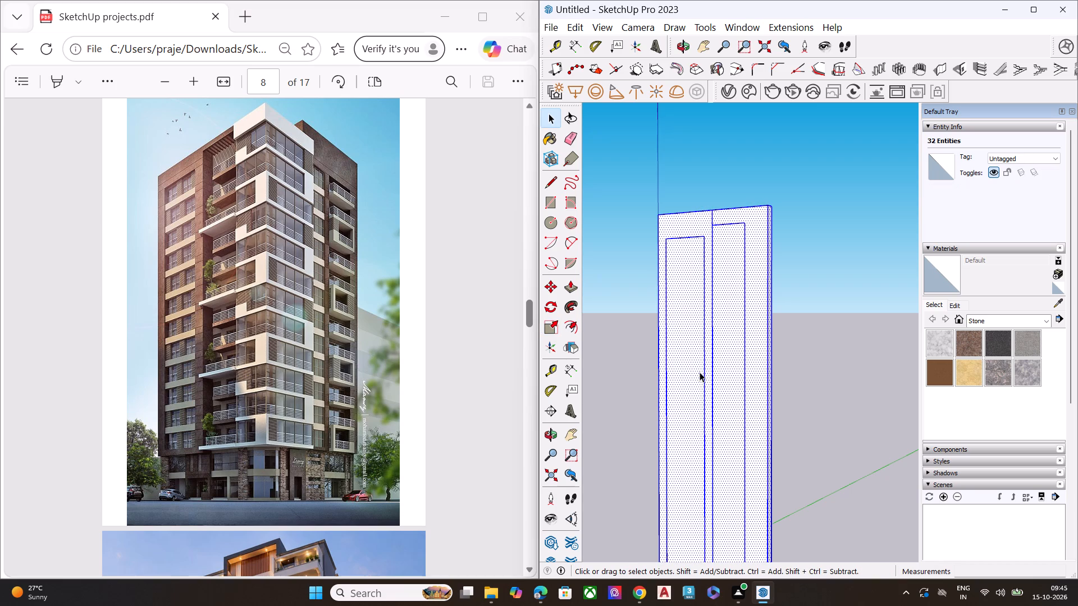
key(s)
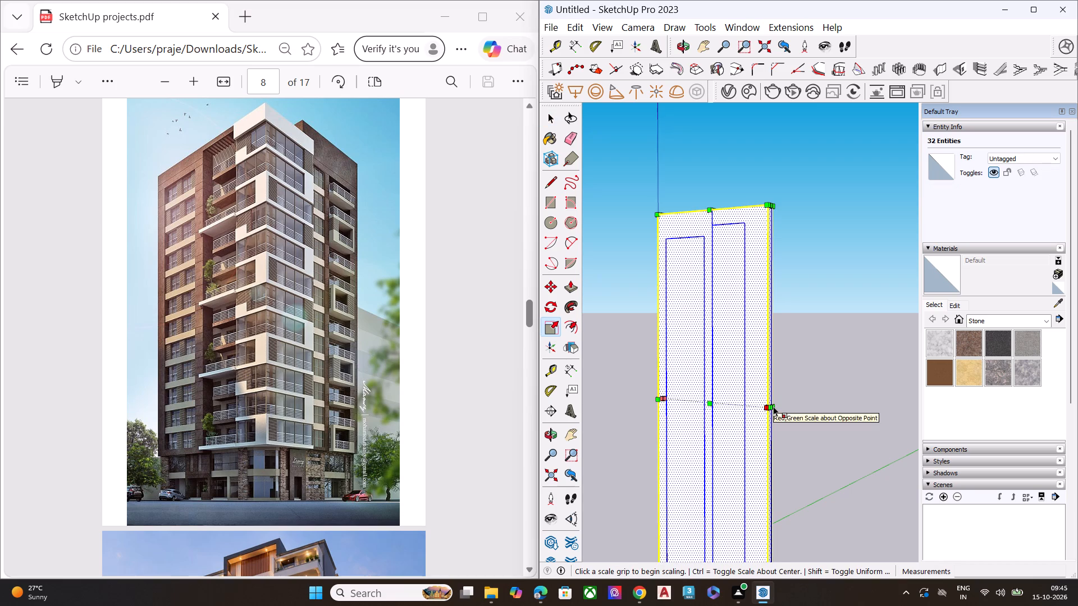
click(774, 406)
scroll(778, 403, down, 3)
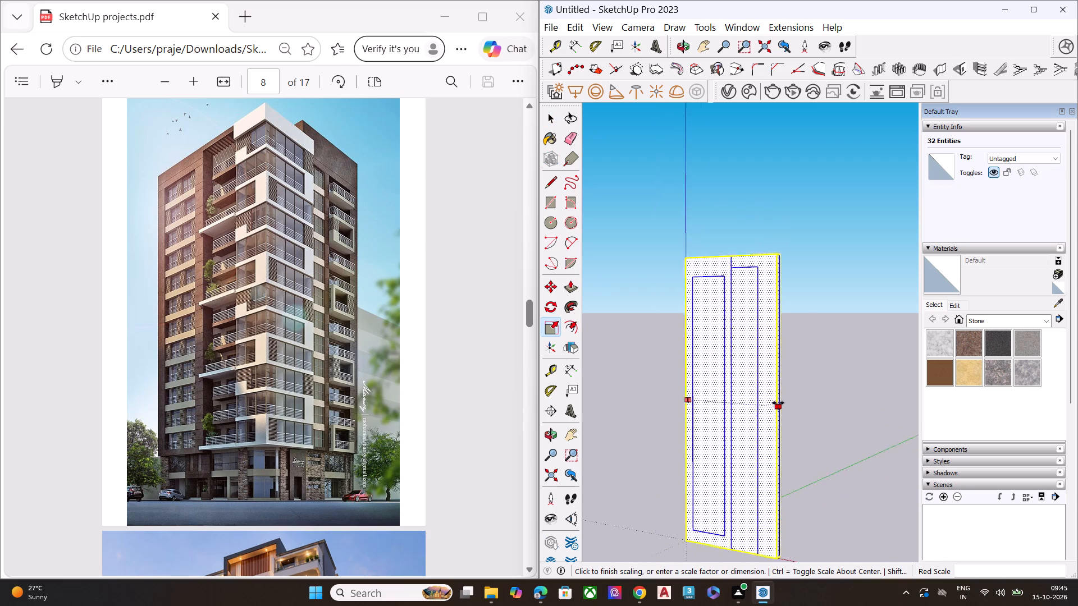
scroll(778, 403, down, 4)
click(827, 414)
key(space)
Scale the whole block taller along the blue axis, keeping its base fixed.
scroll(768, 293, up, 3)
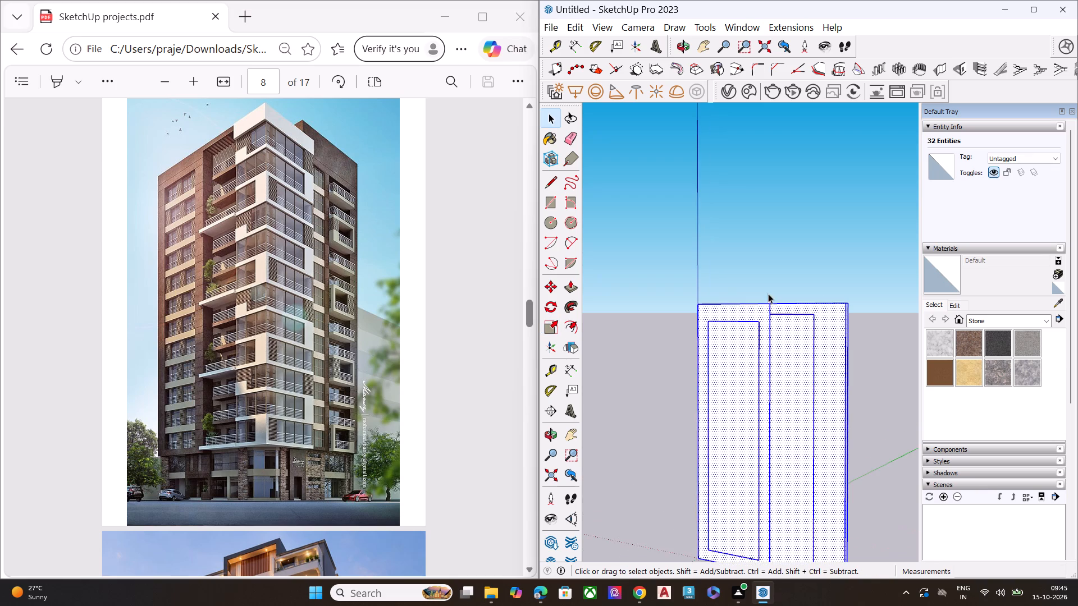
middle_drag(761, 306, 750, 368)
key(s)
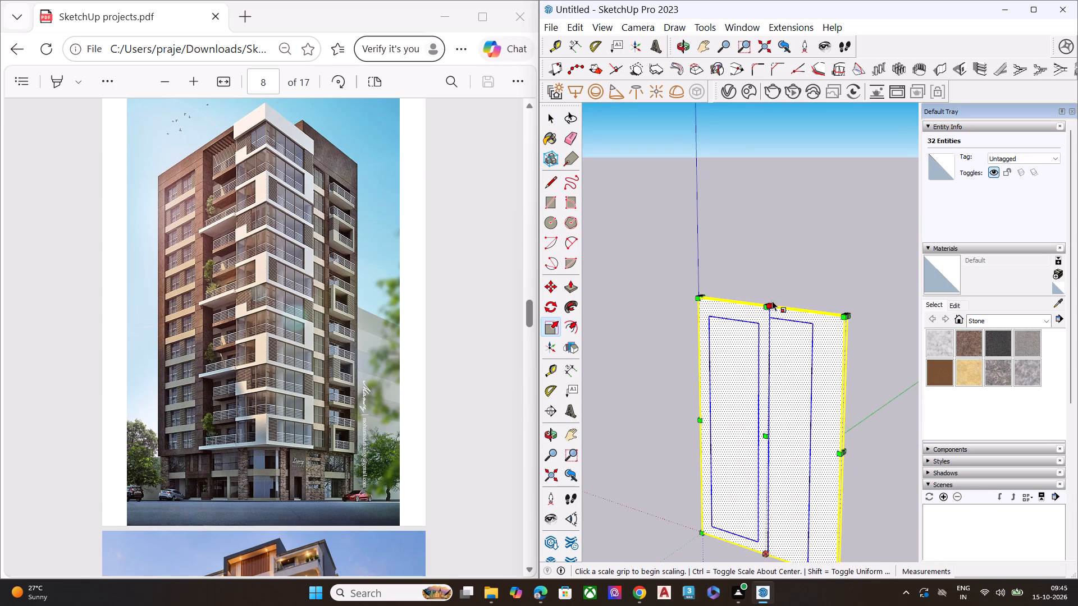
scroll(768, 304, up, 19)
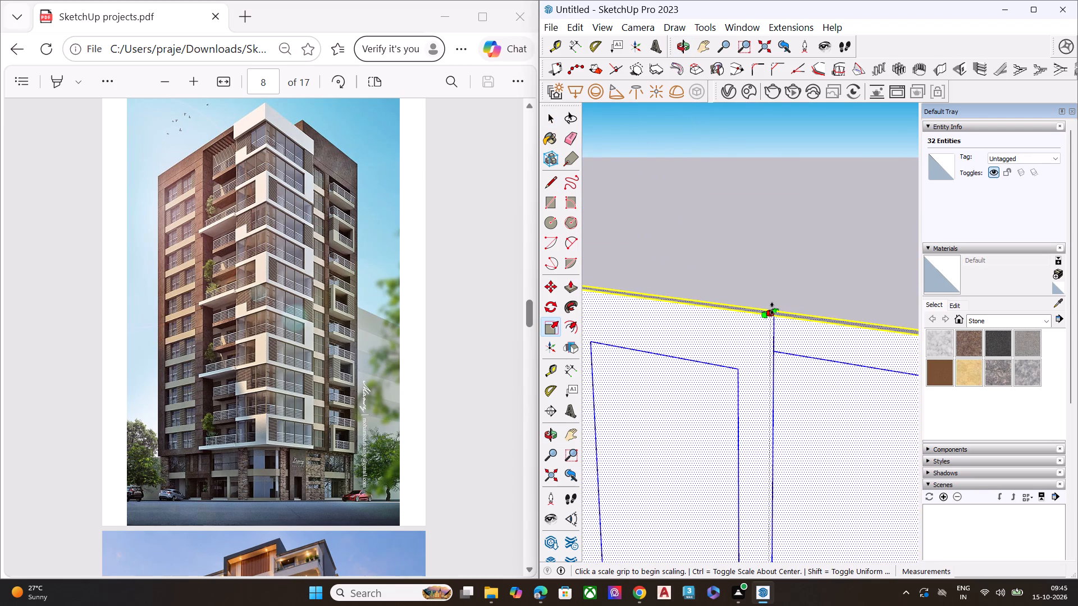
click(772, 309)
scroll(764, 253, down, 4)
scroll(762, 253, up, 2)
scroll(762, 253, down, 5)
scroll(764, 245, up, 1)
scroll(764, 245, down, 8)
scroll(766, 222, up, 1)
scroll(766, 222, down, 2)
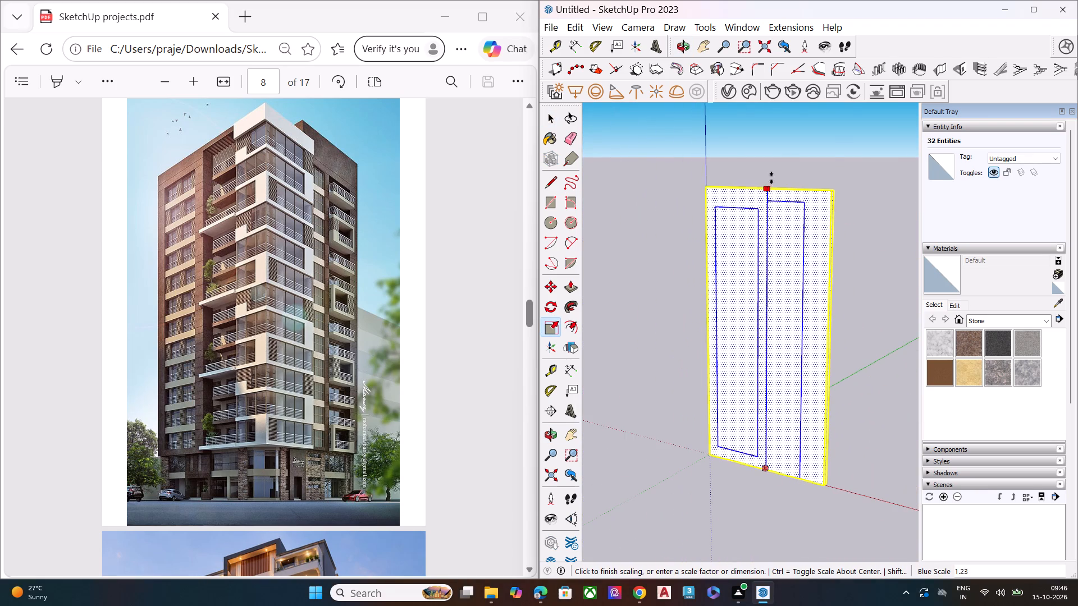
click(787, 122)
key(space)
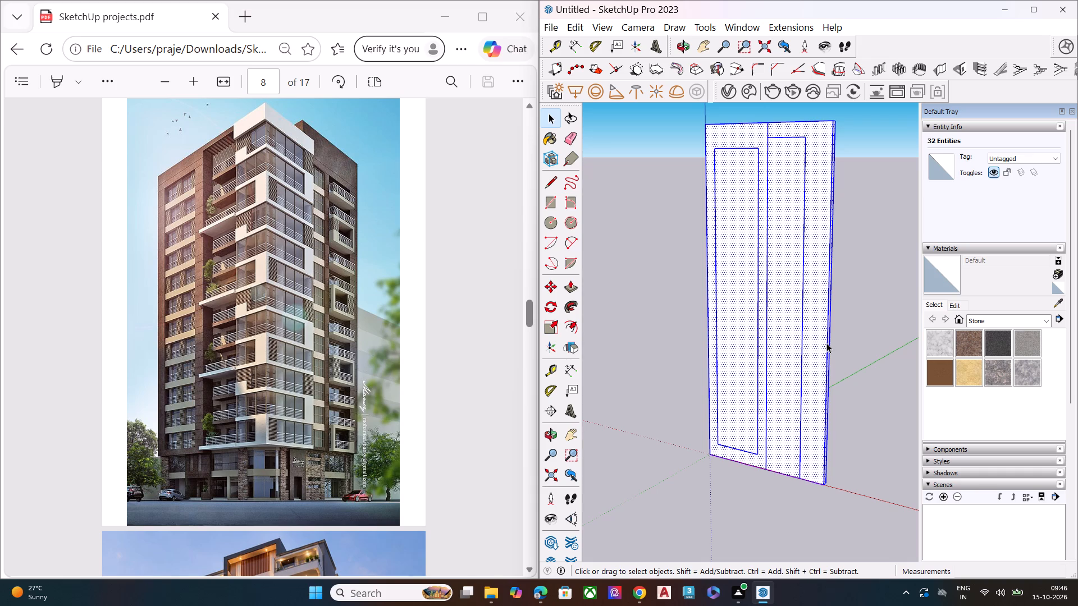
Scale the whole block wider along the red axis by a factor of about 1.55.
key(a)
key(space)
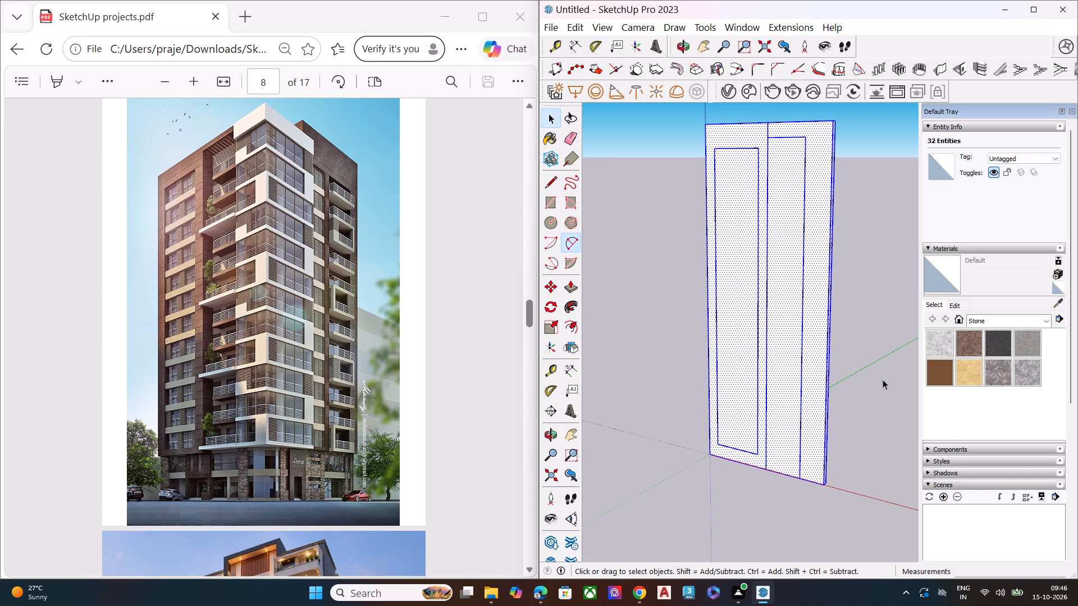
key(s)
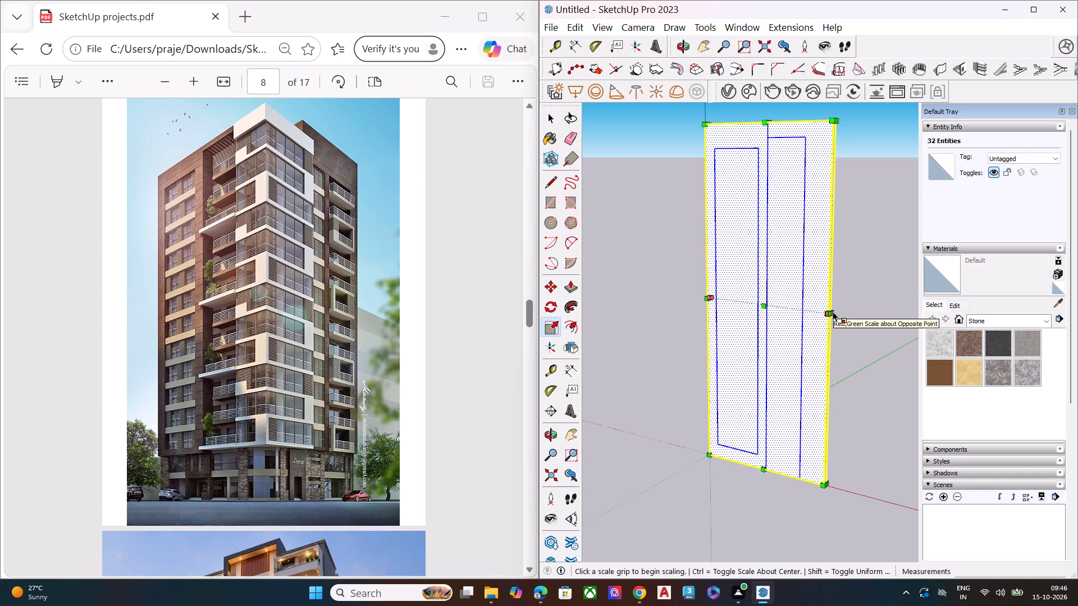
scroll(828, 314, up, 13)
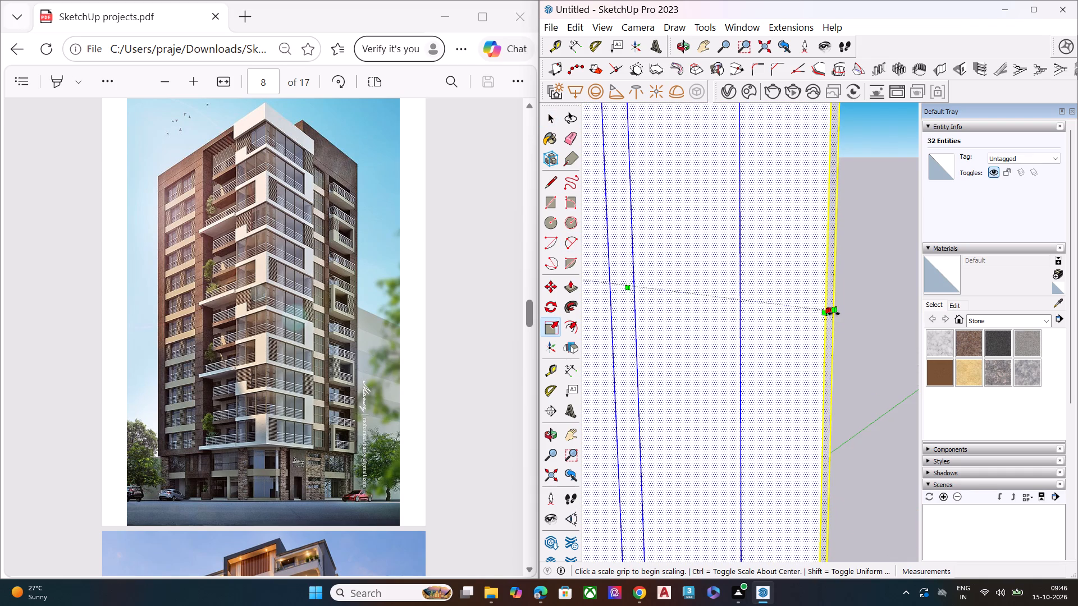
click(834, 314)
scroll(834, 323, down, 5)
scroll(834, 323, up, 1)
scroll(834, 323, down, 1)
scroll(834, 323, up, 1)
scroll(833, 323, down, 2)
scroll(820, 336, up, 2)
scroll(815, 339, down, 9)
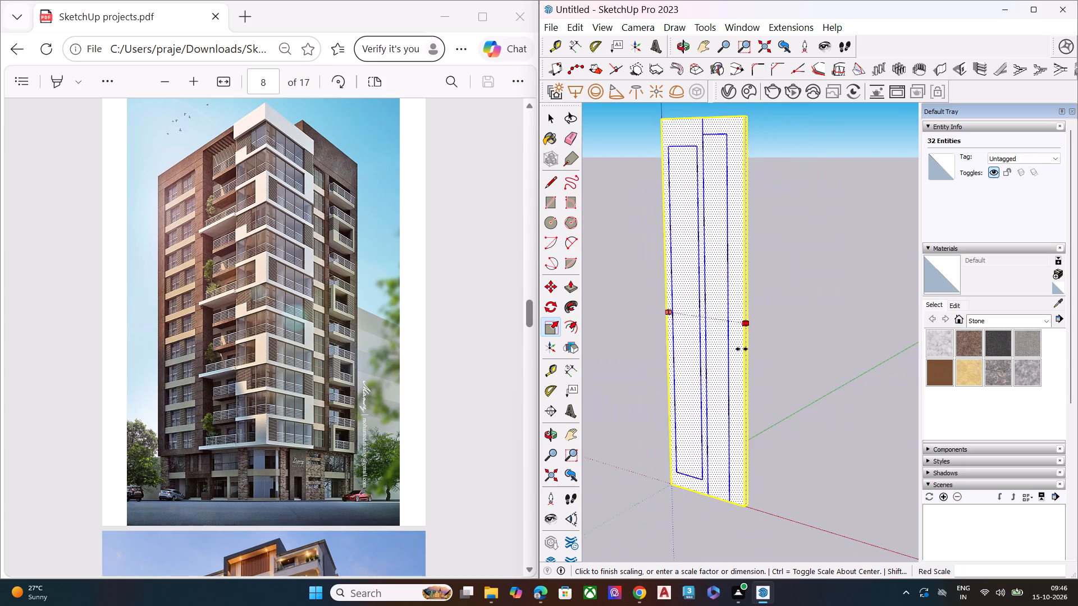
scroll(742, 349, down, 3)
scroll(741, 351, up, 1)
scroll(741, 351, down, 2)
click(812, 379)
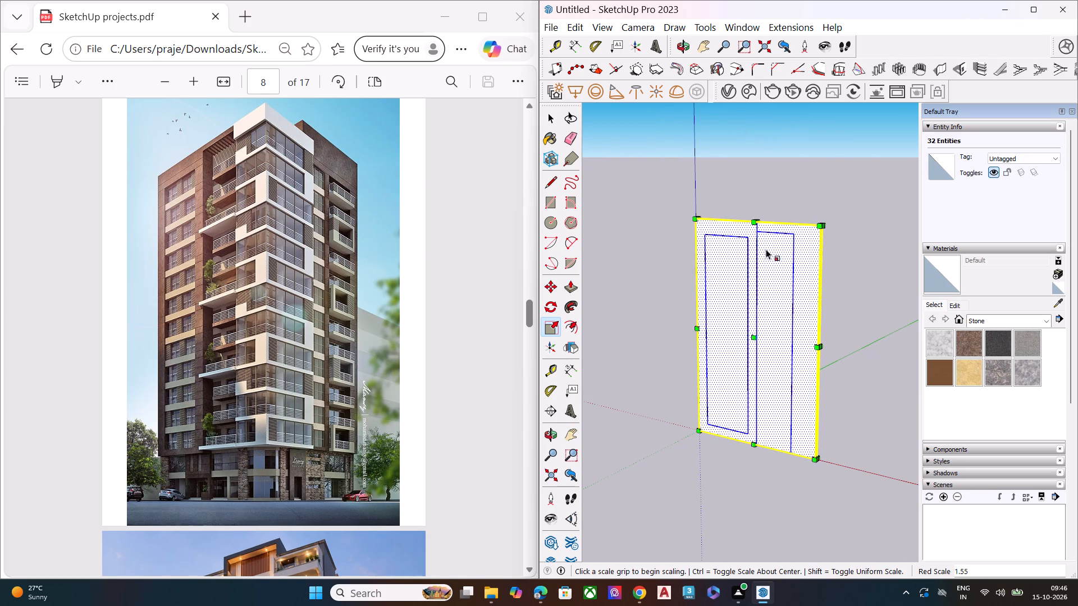
Scale the whole block taller once more along the blue axis from its top.
middle_drag(759, 219, 727, 378)
scroll(760, 265, up, 6)
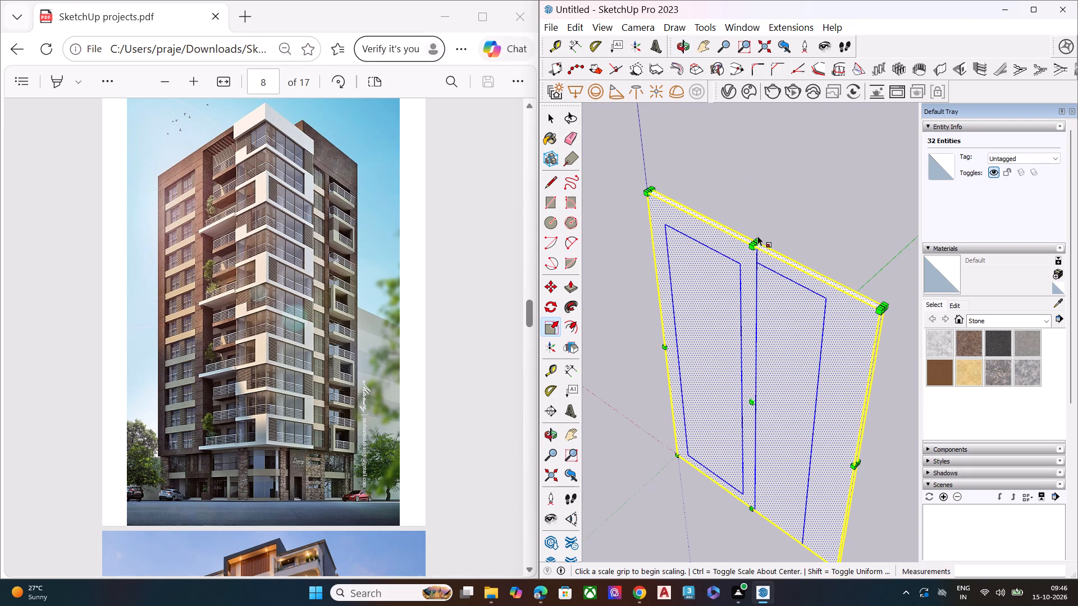
click(757, 239)
click(762, 128)
scroll(733, 355, down, 3)
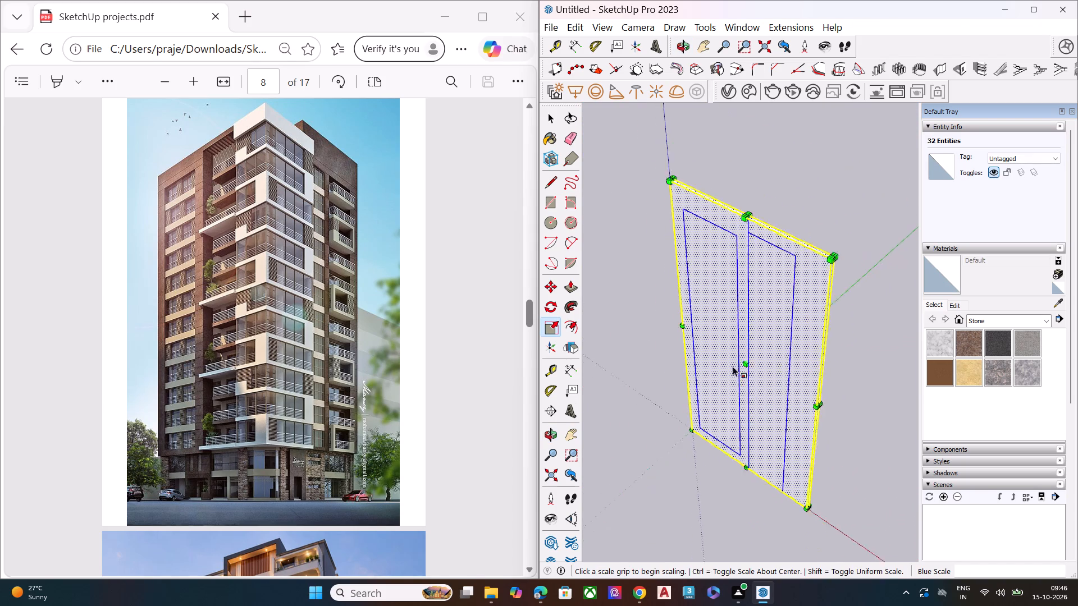
scroll(733, 366, up, 1)
scroll(733, 366, down, 3)
middle_drag(732, 389, 773, 127)
scroll(721, 354, up, 3)
key(space)
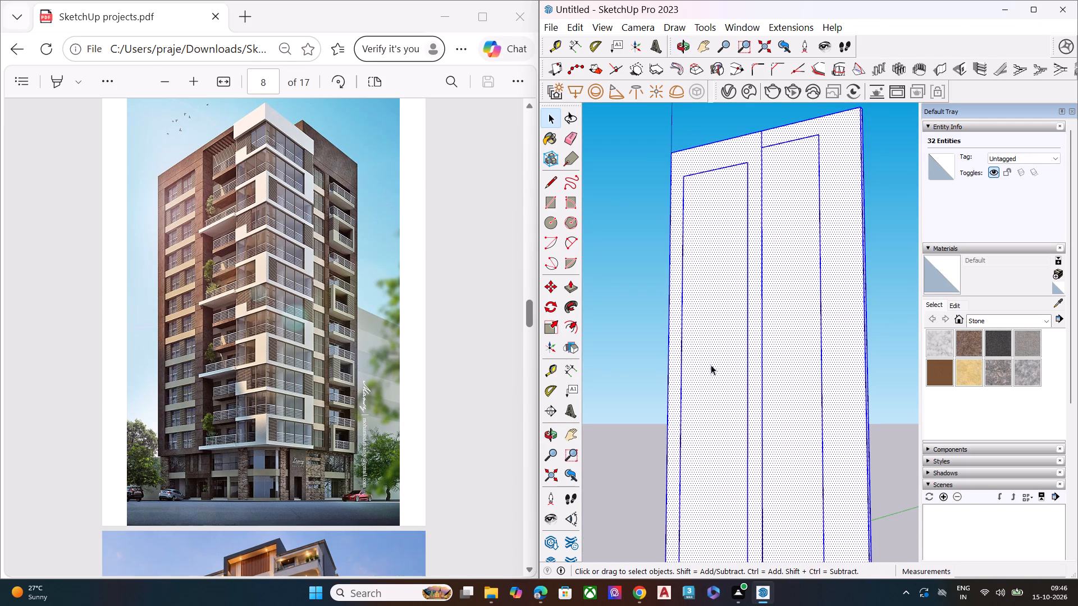
Scale the whole block deeper along the green axis by a factor of about 11.00.
scroll(661, 373, down, 2)
scroll(661, 373, up, 5)
scroll(661, 373, down, 3)
scroll(796, 382, down, 5)
scroll(796, 389, up, 1)
scroll(796, 391, down, 1)
middle_drag(812, 403, 725, 476)
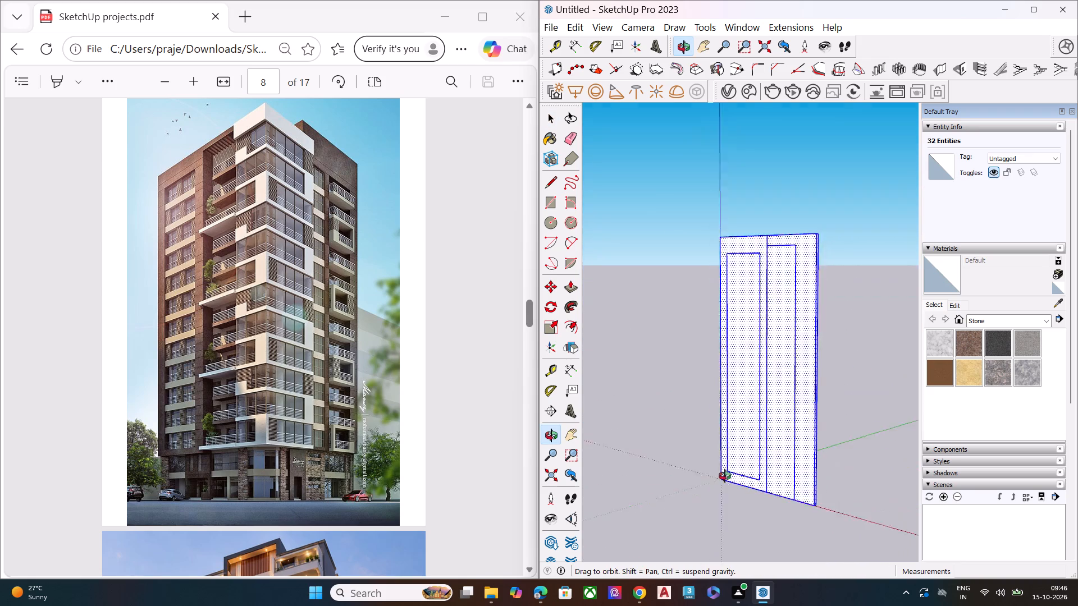
middle_drag(725, 476, 638, 488)
key(s)
middle_drag(783, 386, 652, 415)
scroll(650, 417, down, 1)
scroll(778, 355, up, 6)
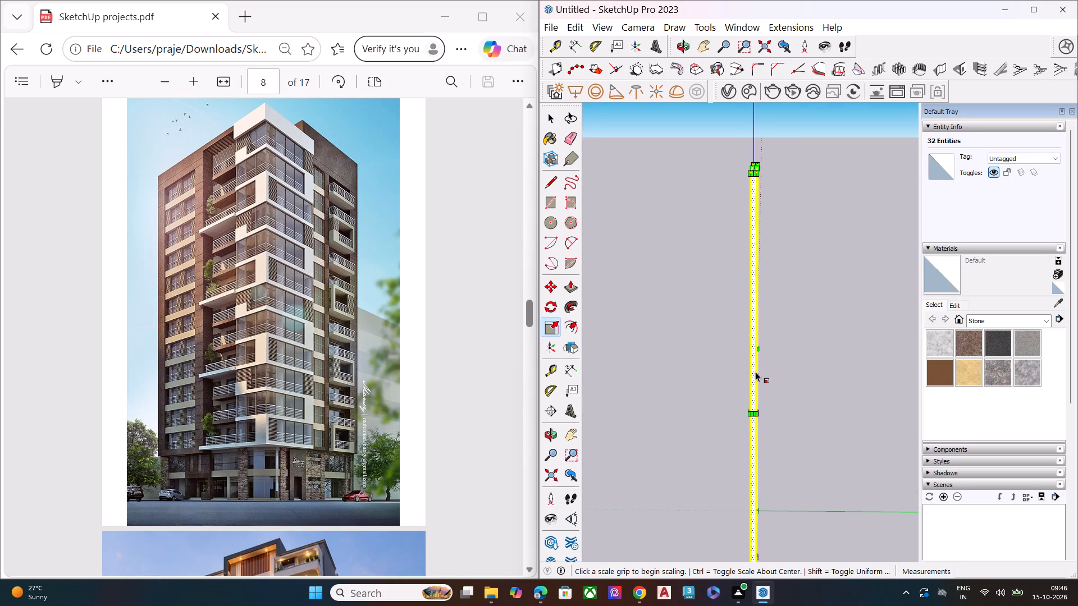
click(759, 377)
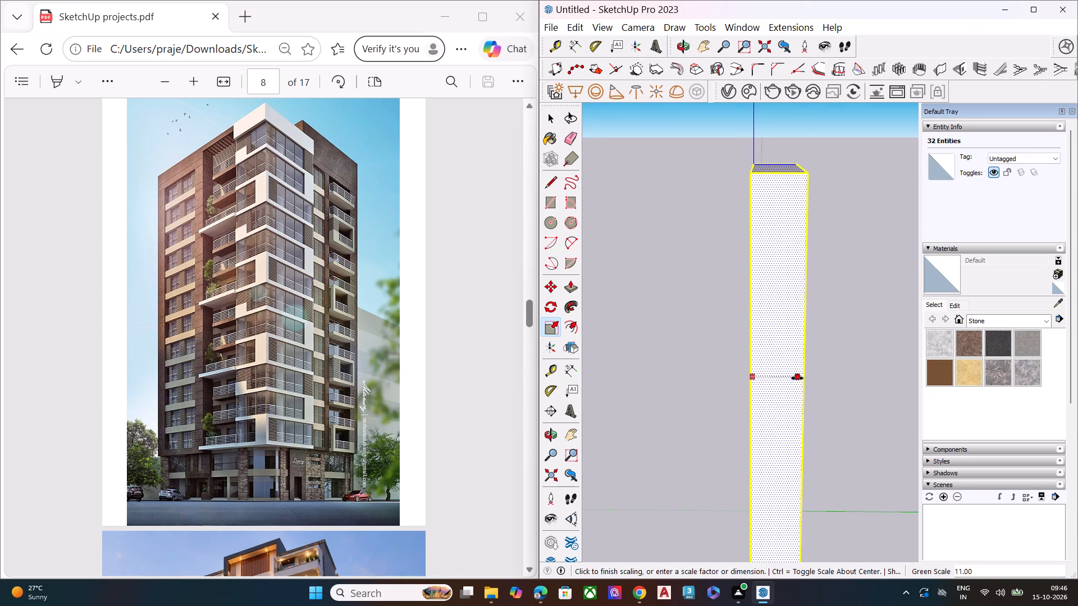
click(797, 378)
key(space)
Draw a horizontal line across the left inset panel near its bottom, edge to edge, to mark off the lowest floor.
middle_drag(774, 400, 981, 357)
scroll(801, 379, down, 6)
scroll(800, 396, up, 1)
middle_drag(779, 428, 789, 423)
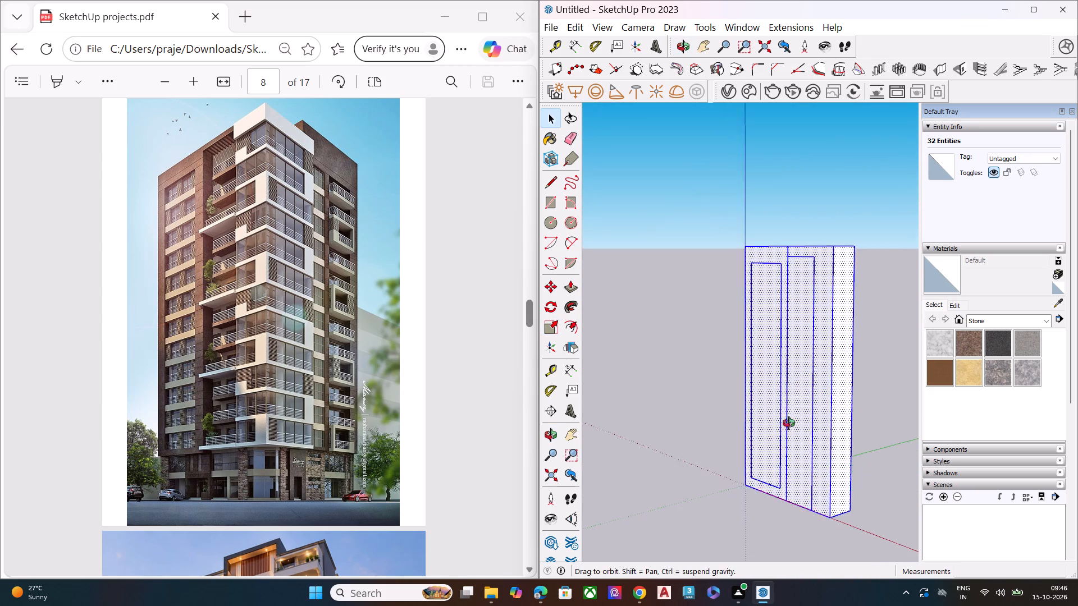
middle_drag(789, 423, 843, 366)
scroll(794, 392, up, 4)
middle_drag(769, 447, 789, 433)
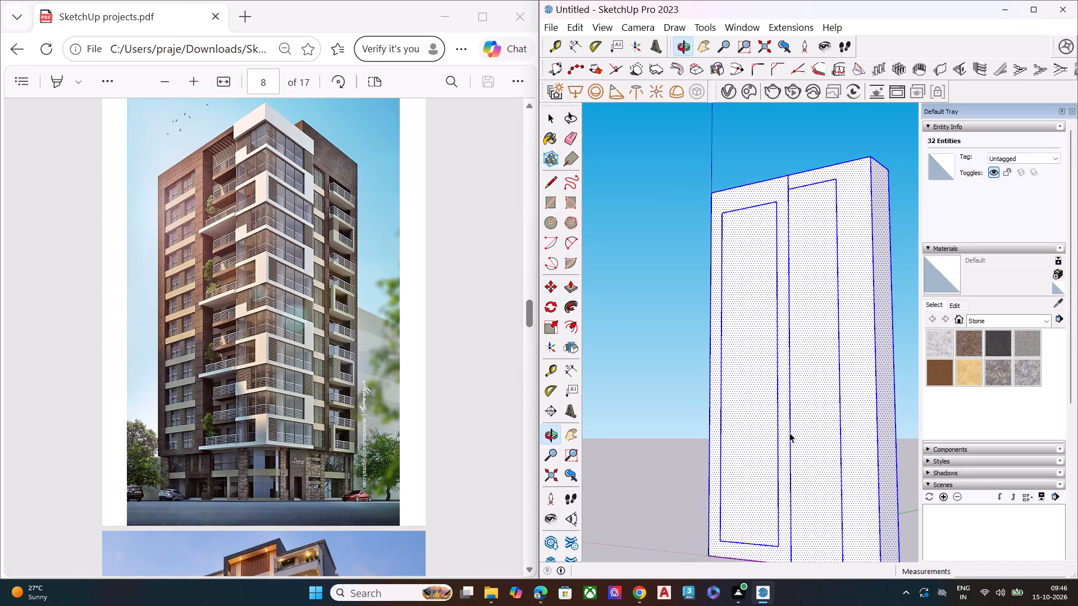
key(space)
click(641, 452)
key(l)
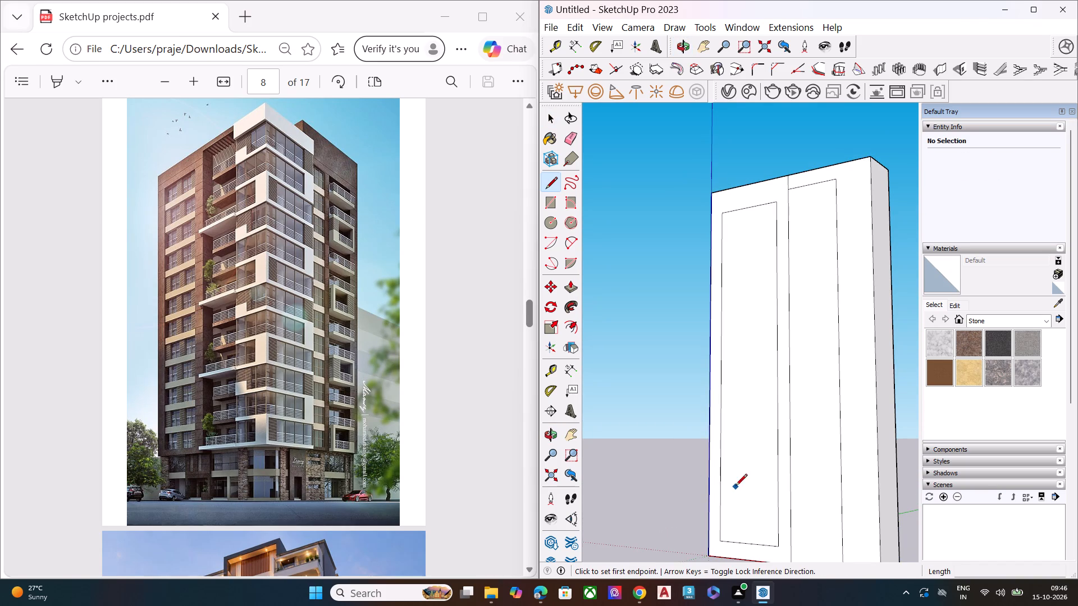
scroll(734, 488, down, 5)
scroll(730, 536, up, 6)
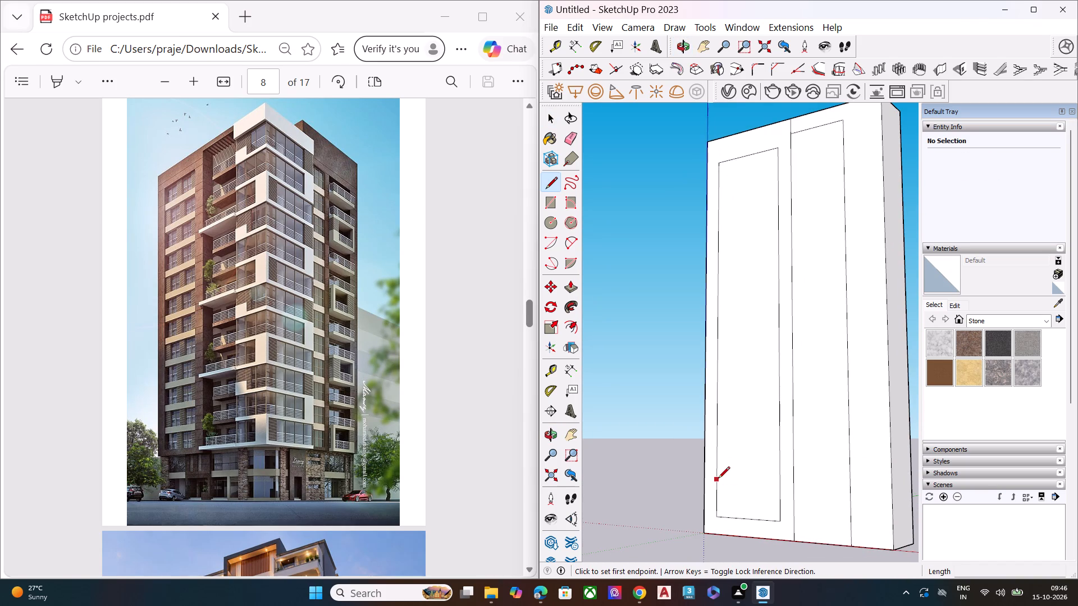
click(718, 479)
click(782, 483)
key(space)
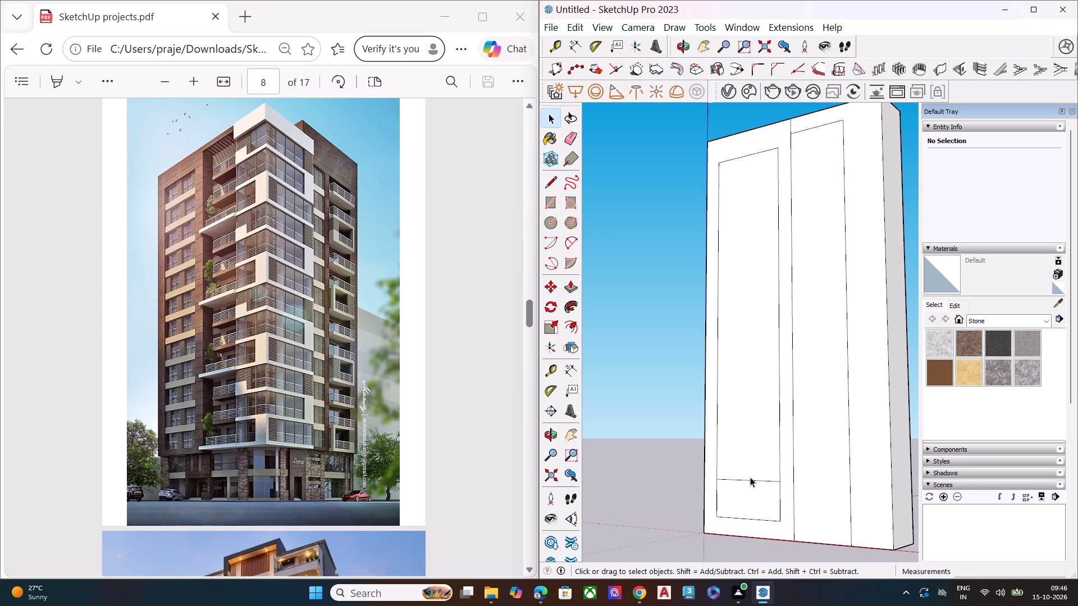
key(l)
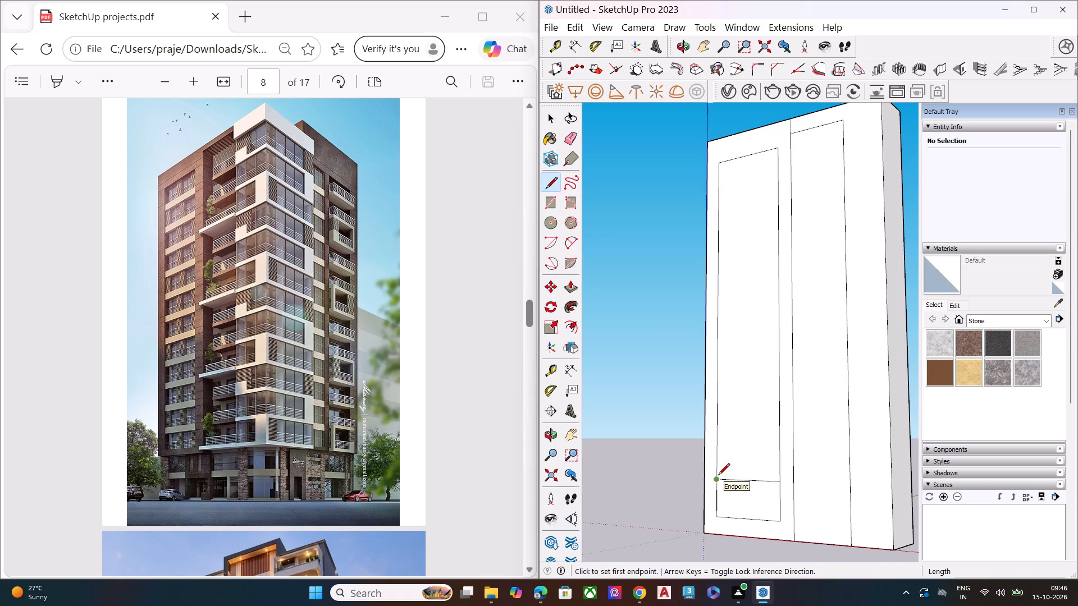
key(space)
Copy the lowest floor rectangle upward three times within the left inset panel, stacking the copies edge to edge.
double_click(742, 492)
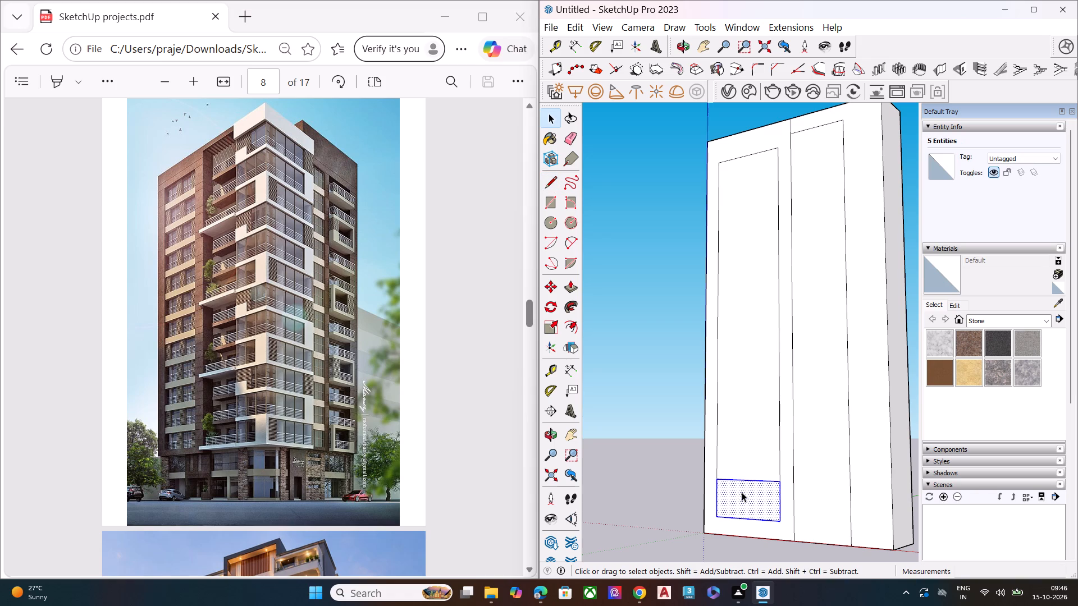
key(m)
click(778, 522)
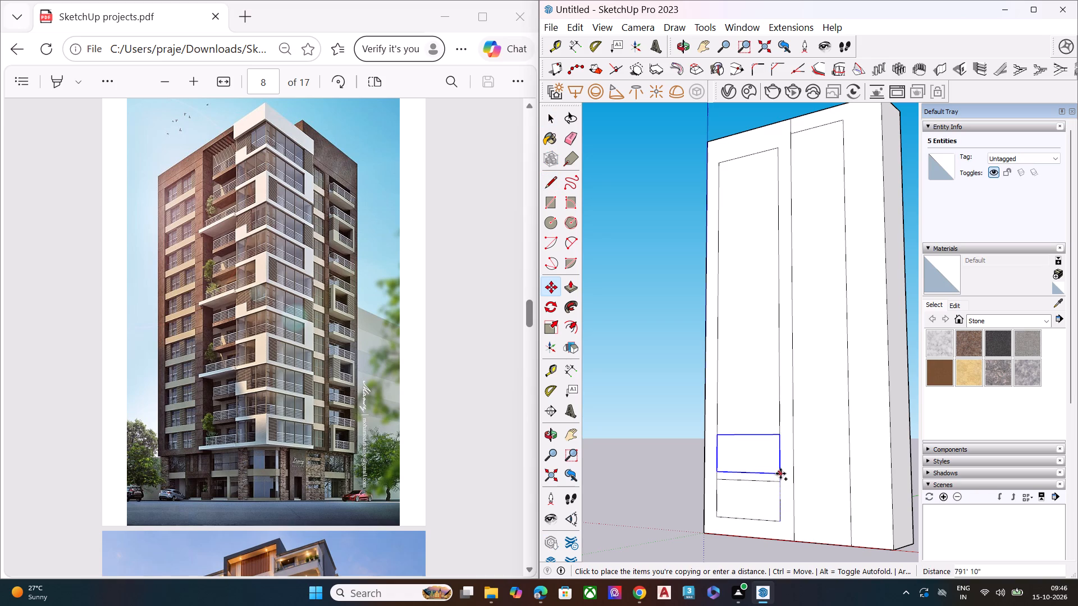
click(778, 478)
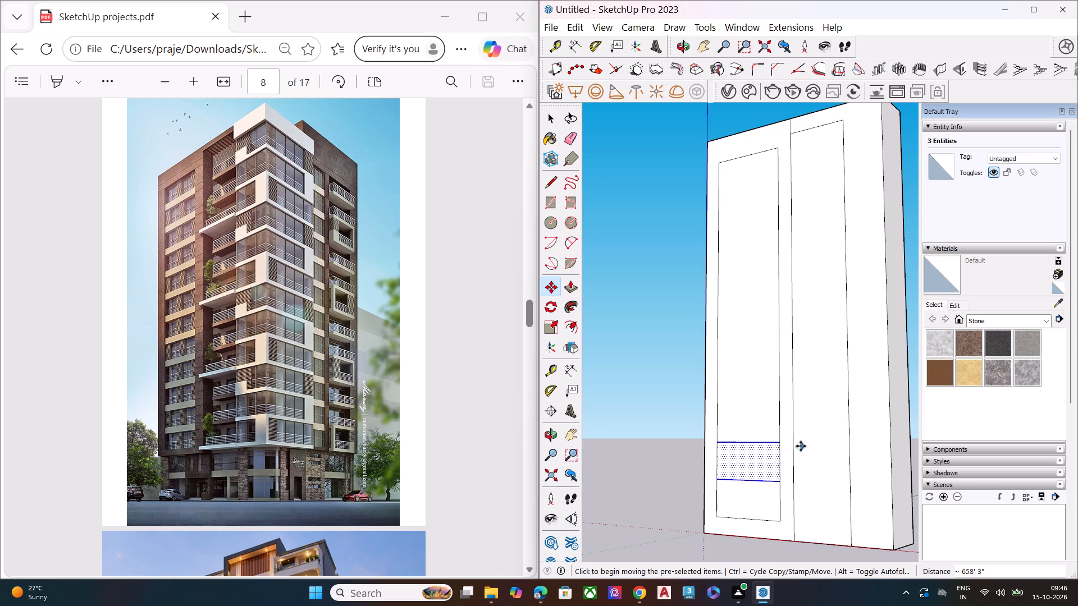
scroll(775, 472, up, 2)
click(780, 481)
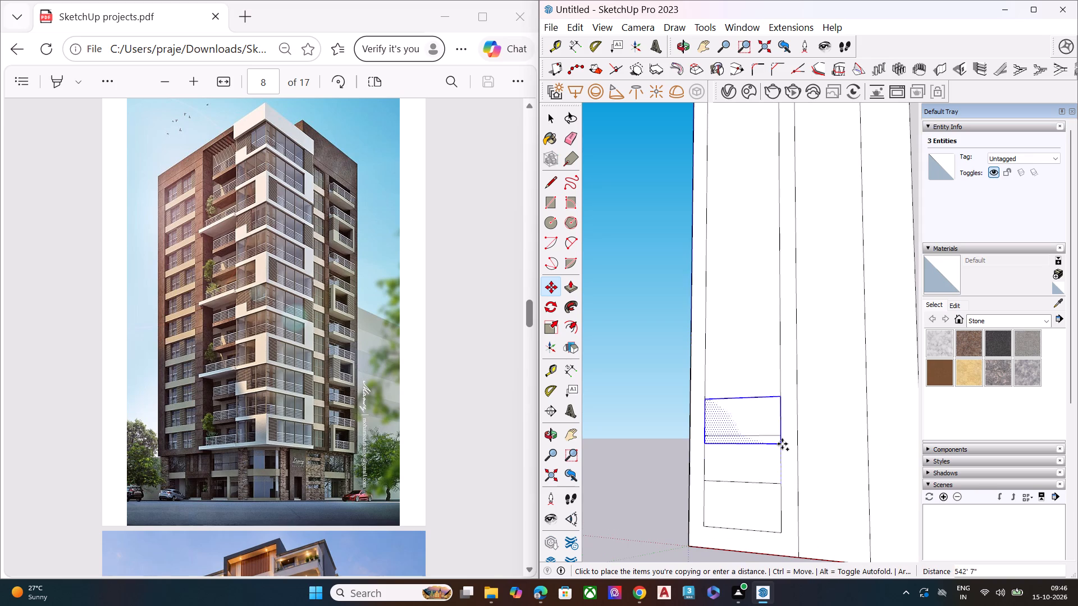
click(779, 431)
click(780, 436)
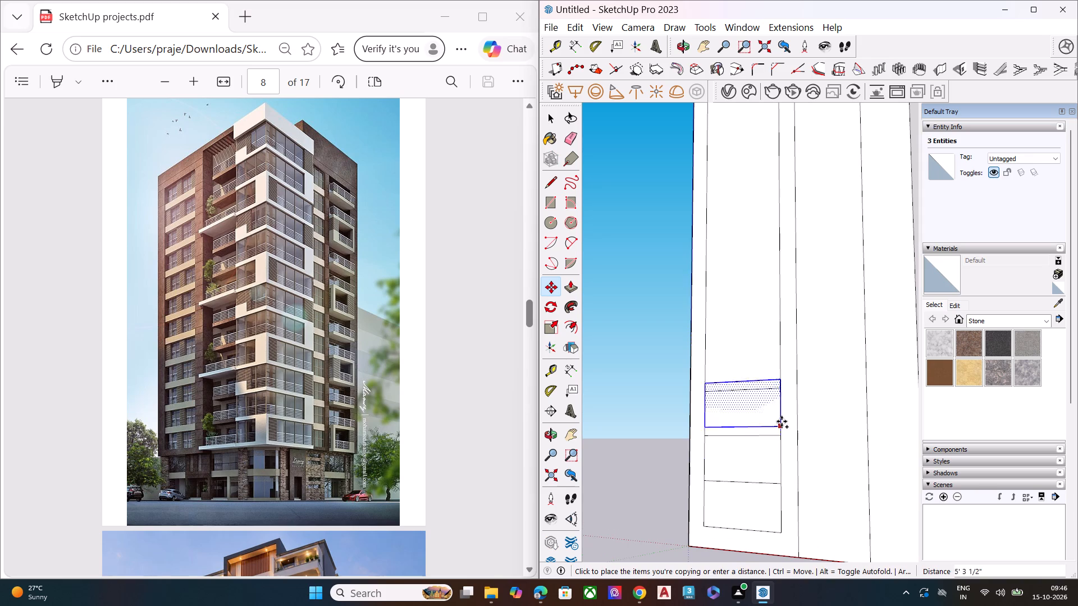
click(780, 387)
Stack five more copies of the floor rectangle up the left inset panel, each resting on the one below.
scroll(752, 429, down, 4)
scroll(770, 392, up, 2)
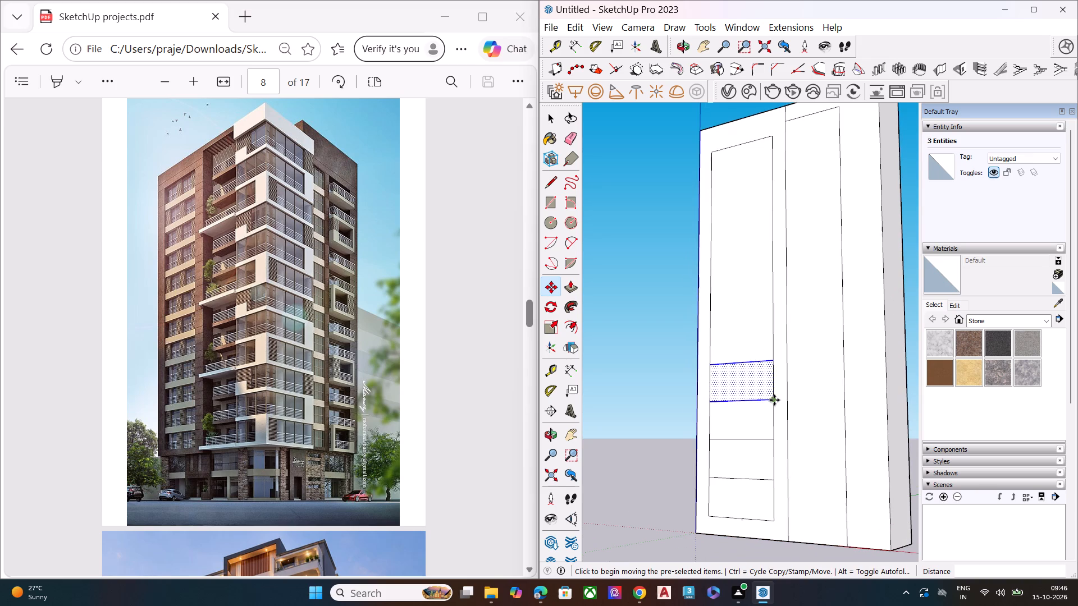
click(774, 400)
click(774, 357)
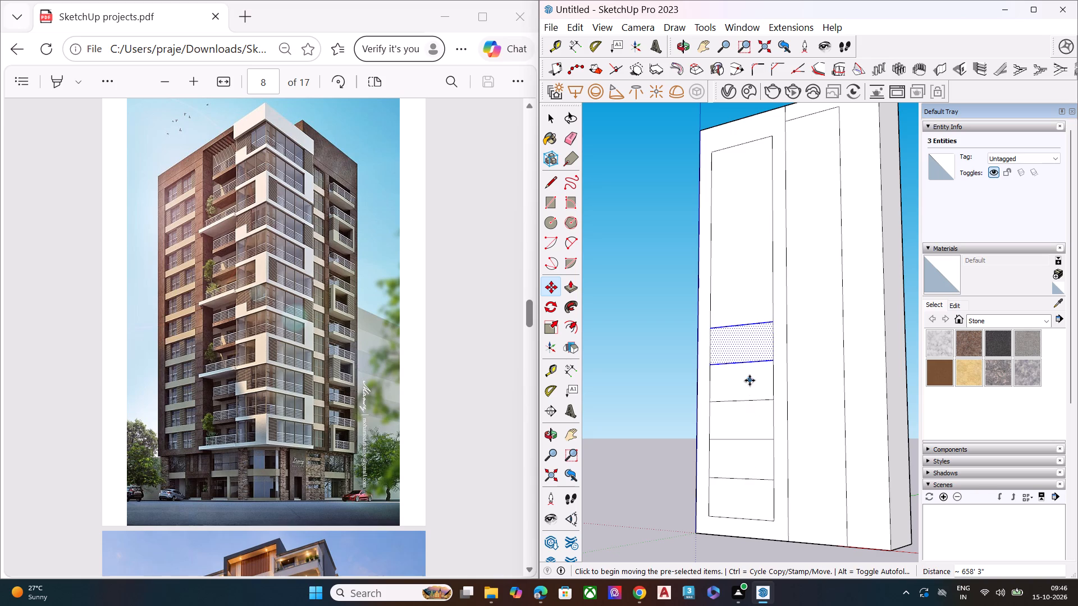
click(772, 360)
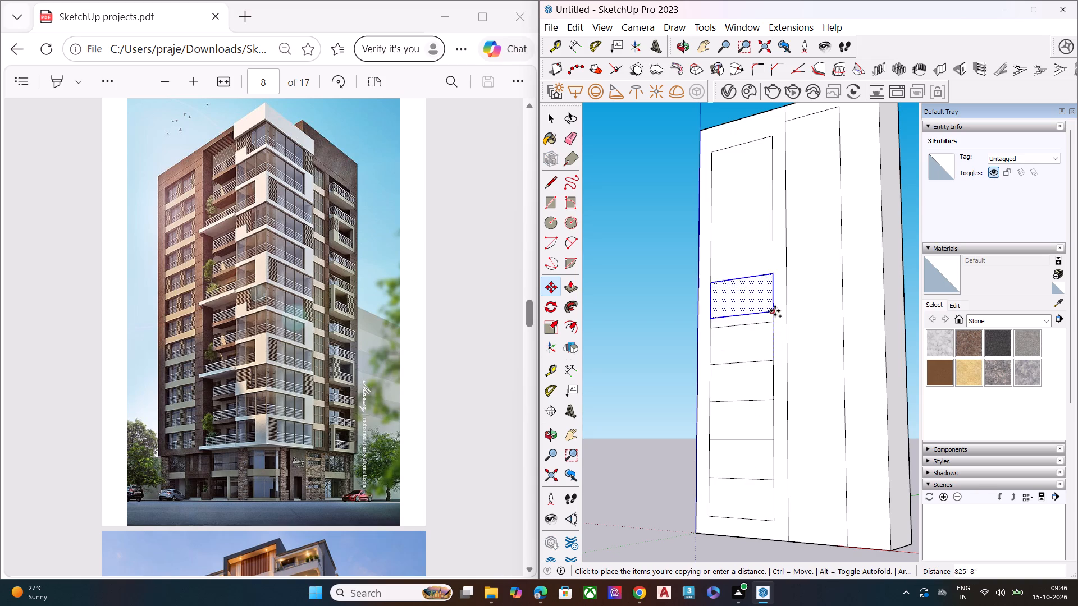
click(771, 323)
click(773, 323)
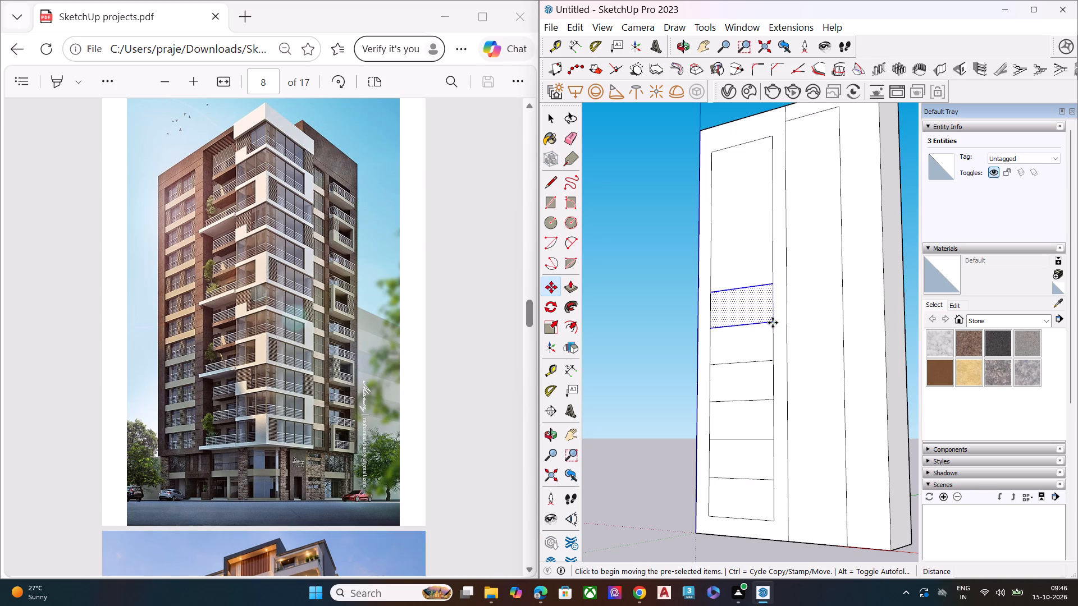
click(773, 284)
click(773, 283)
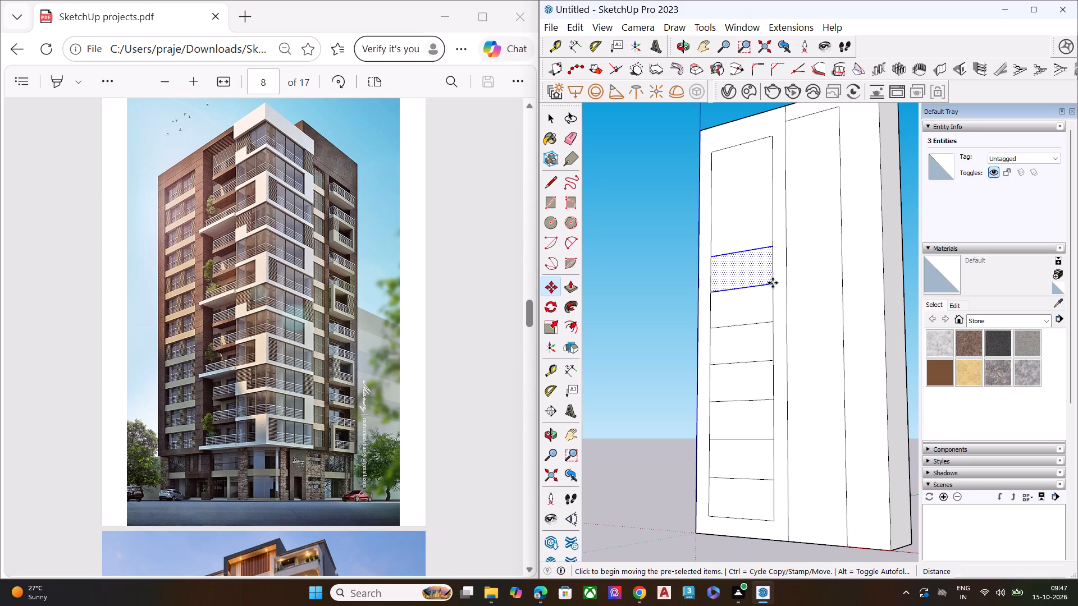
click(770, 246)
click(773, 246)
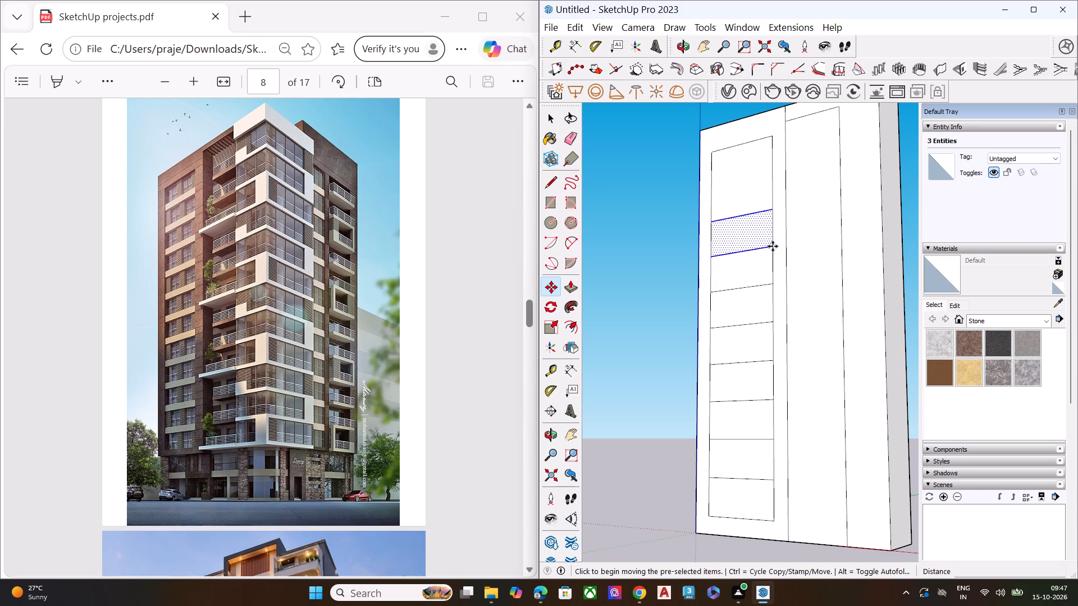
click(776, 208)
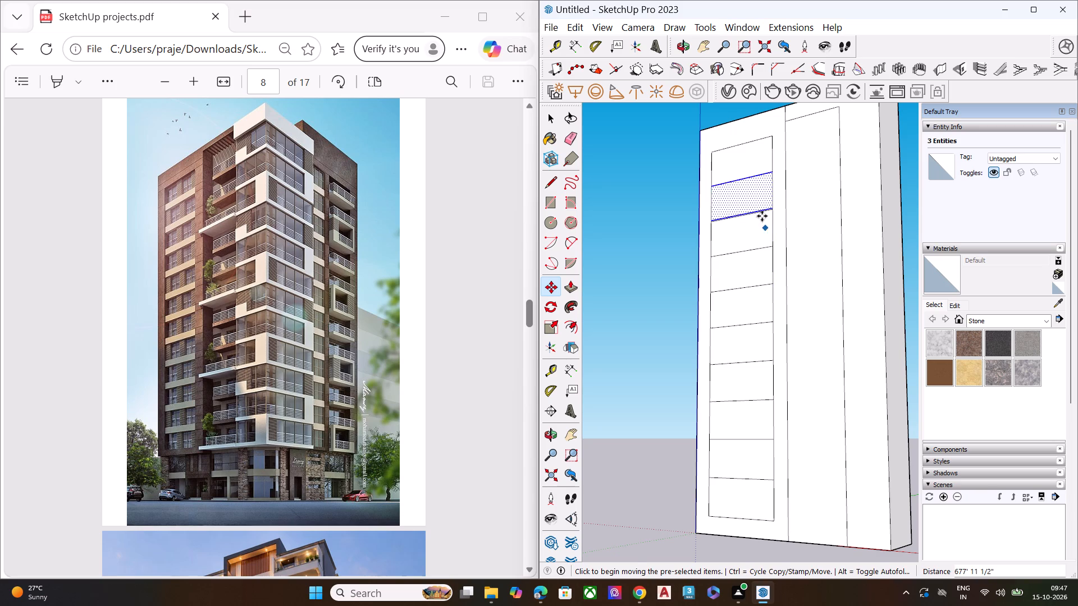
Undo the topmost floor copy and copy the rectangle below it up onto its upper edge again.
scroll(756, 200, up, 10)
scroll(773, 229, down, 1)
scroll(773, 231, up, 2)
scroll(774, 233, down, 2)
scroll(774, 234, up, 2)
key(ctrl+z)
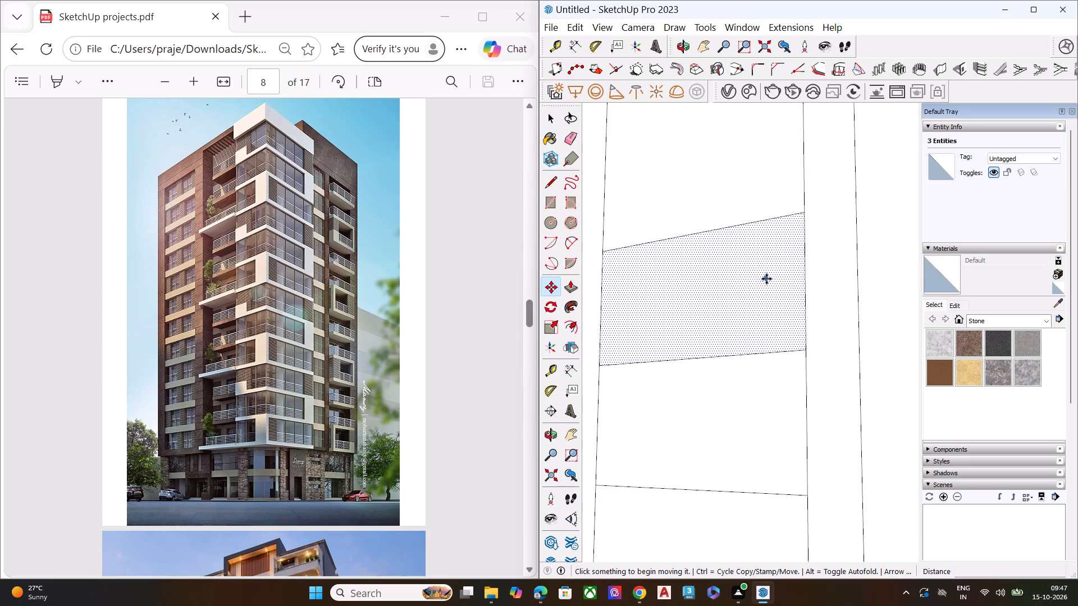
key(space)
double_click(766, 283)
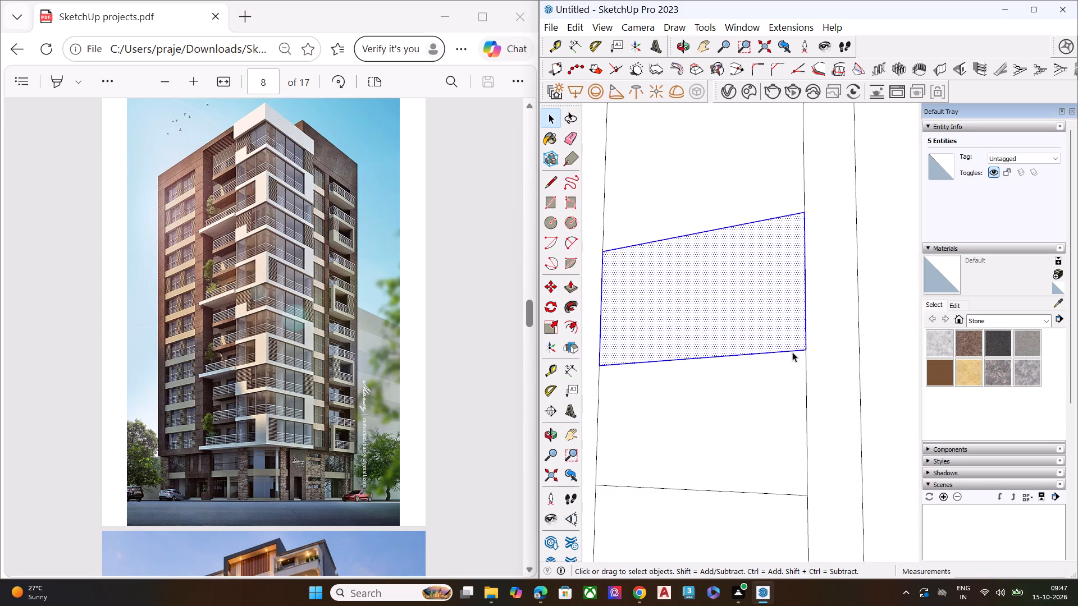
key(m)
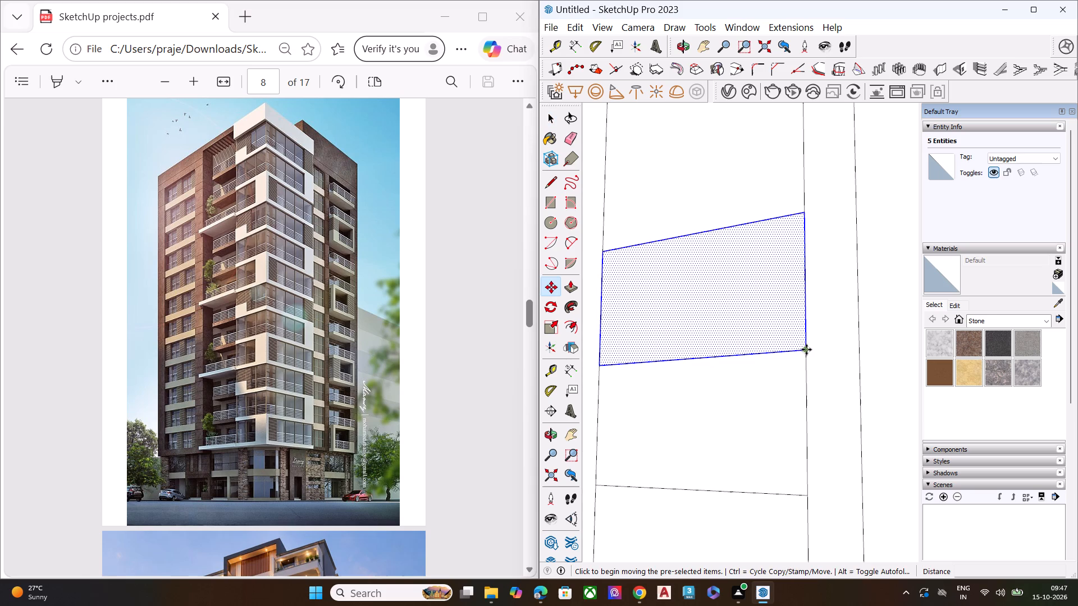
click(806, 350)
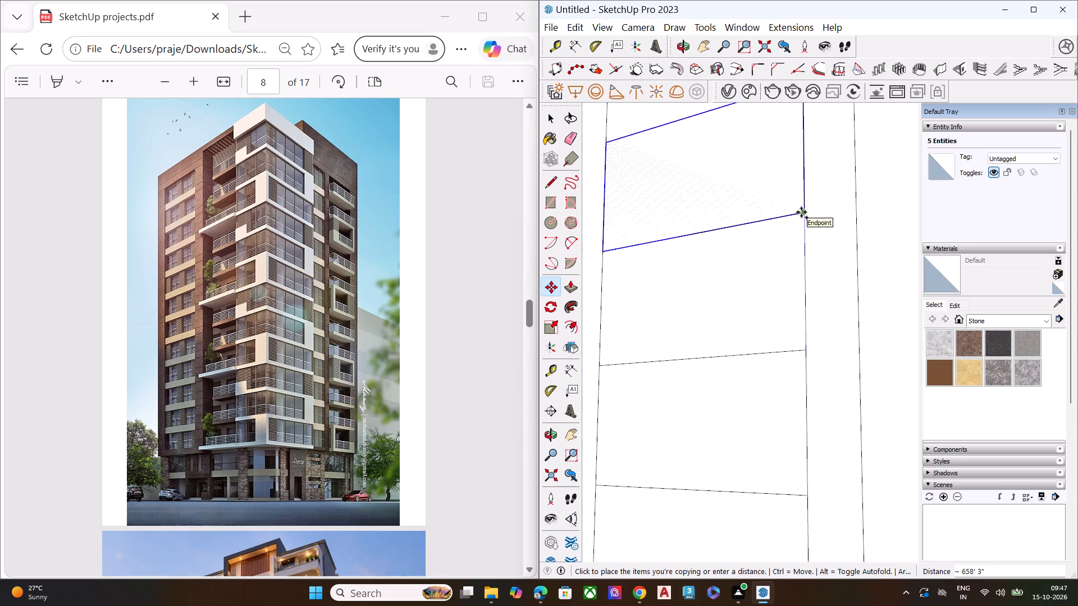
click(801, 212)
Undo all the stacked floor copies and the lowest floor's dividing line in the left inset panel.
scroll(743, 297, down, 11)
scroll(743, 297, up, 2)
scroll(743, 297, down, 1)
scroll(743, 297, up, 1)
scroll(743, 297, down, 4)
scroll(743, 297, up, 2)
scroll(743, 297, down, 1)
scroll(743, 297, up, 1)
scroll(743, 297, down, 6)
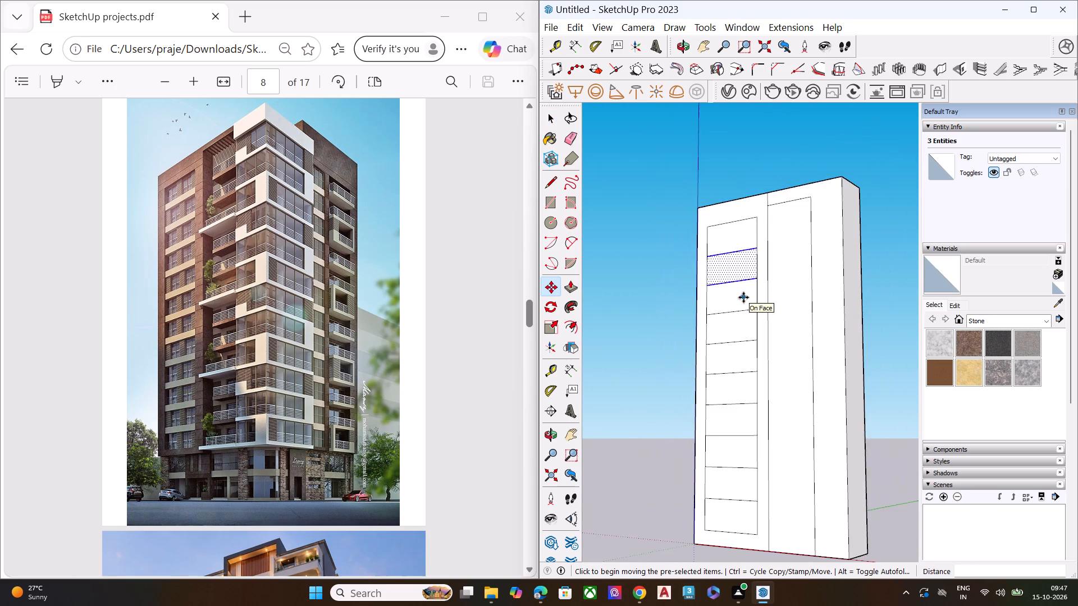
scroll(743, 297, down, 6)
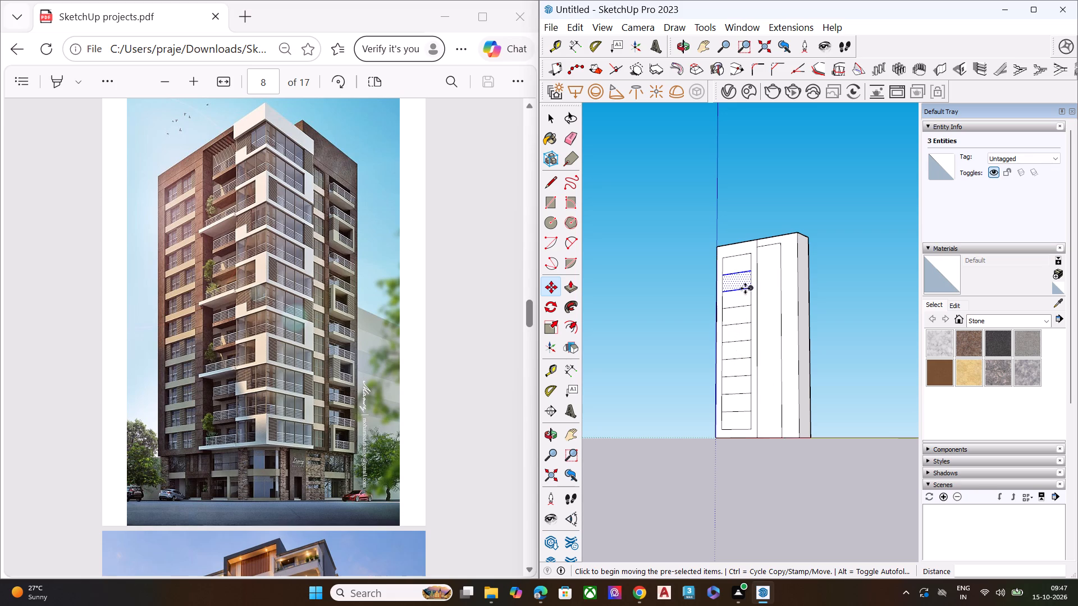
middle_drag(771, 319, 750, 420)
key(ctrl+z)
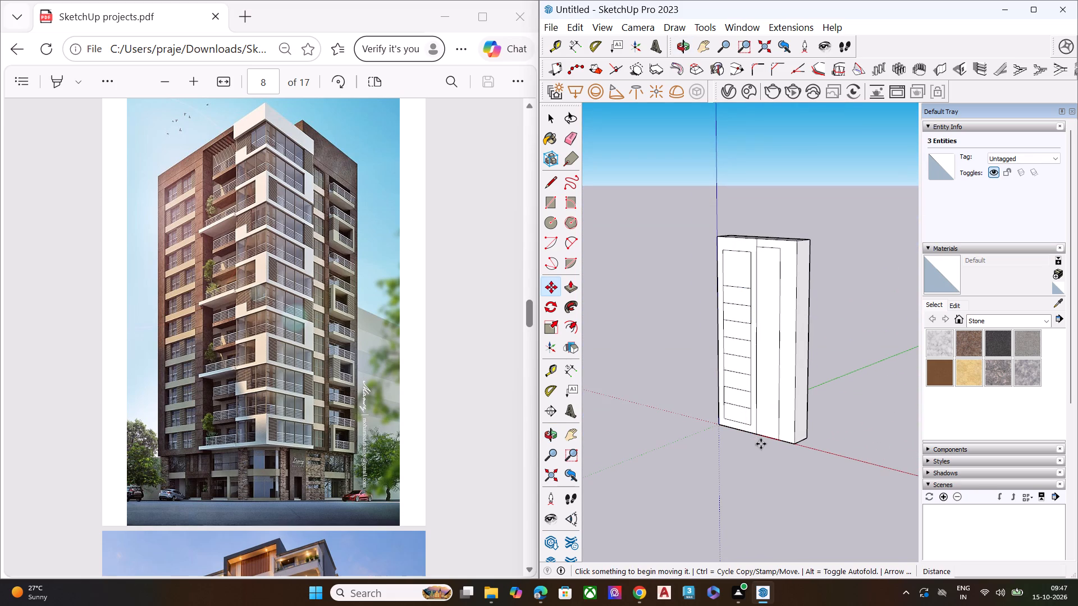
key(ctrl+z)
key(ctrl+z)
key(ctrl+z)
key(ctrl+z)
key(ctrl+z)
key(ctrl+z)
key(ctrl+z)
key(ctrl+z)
Scale the whole block taller along the blue axis from its top by a factor of about 1.50.
key(space)
scroll(791, 261, up, 1)
middle_drag(791, 263, 772, 365)
triple_click(768, 324)
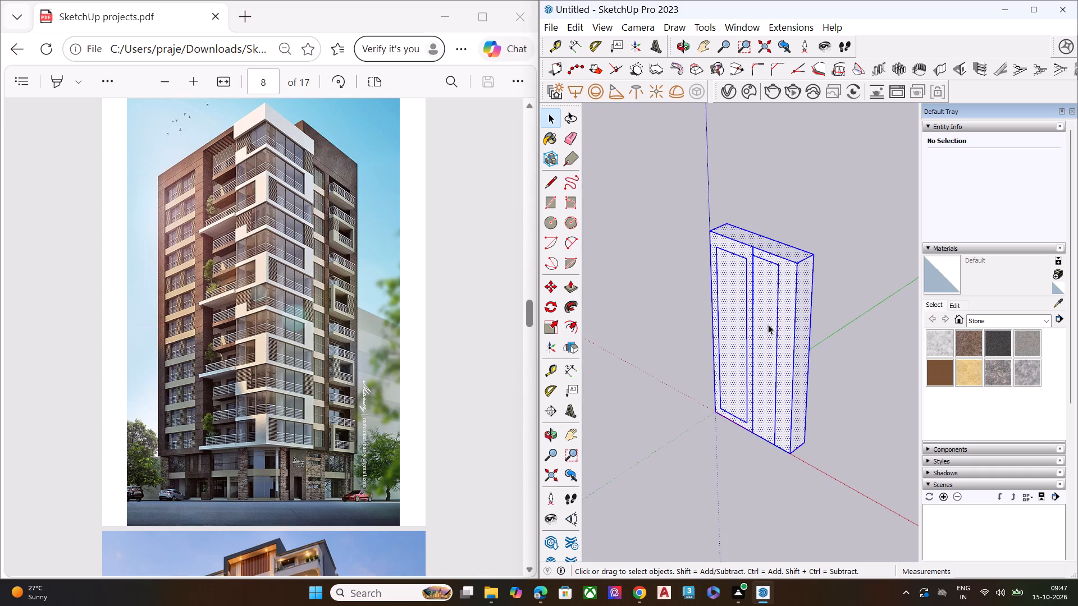
double_click(768, 324)
key(d)
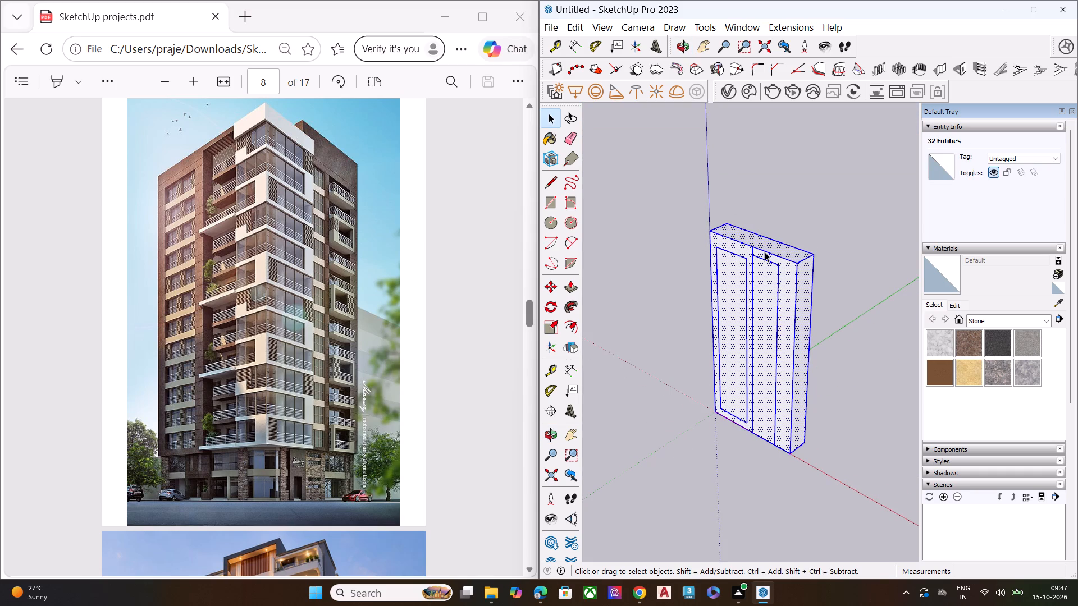
key(s)
click(758, 237)
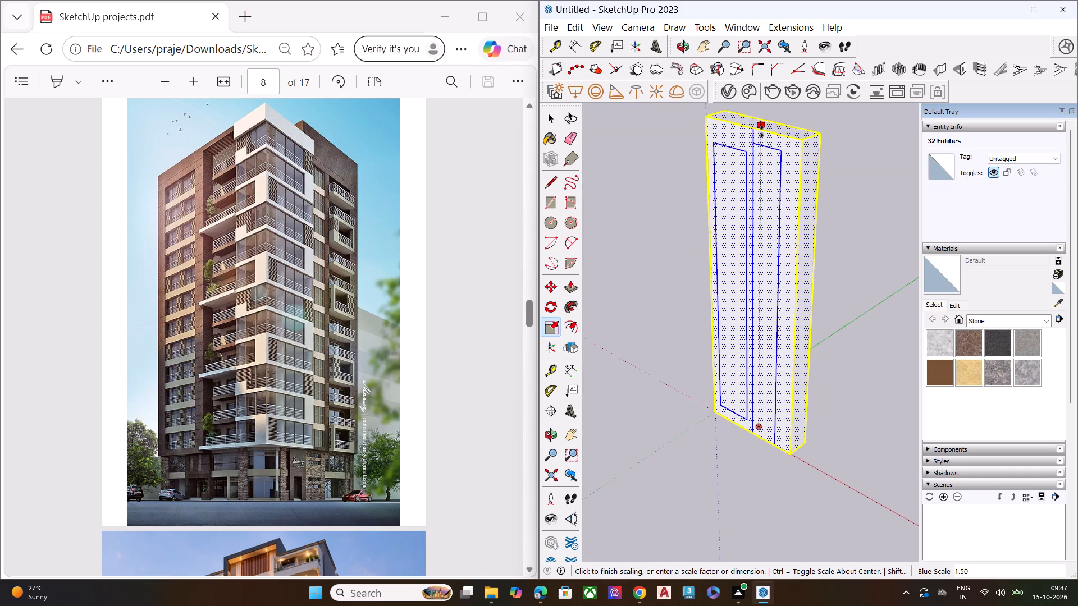
click(762, 131)
Scale the whole block wider along the red axis from its narrow side face.
click(805, 307)
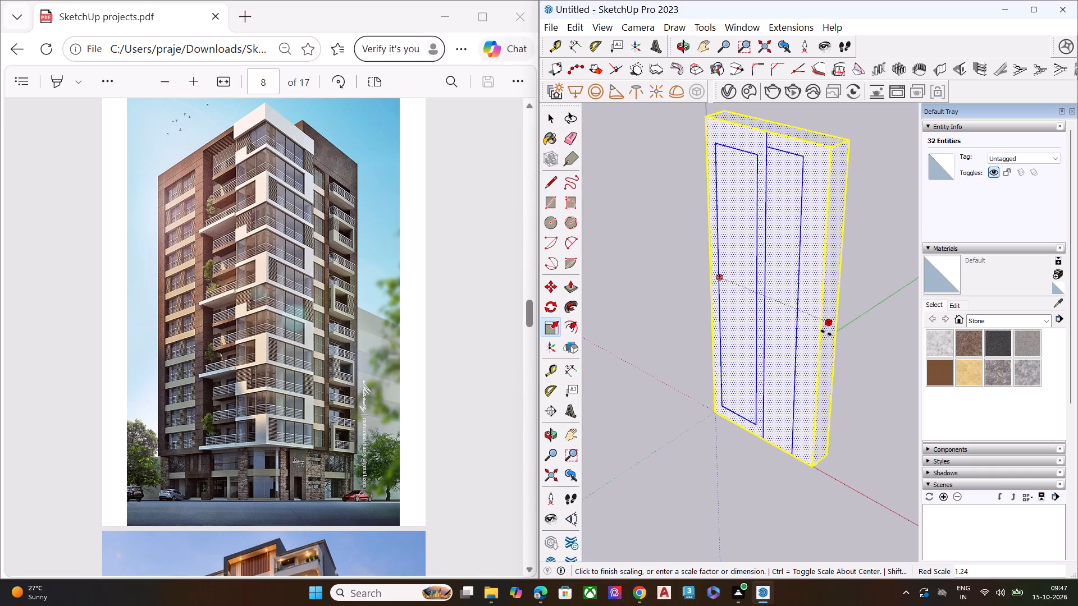
click(863, 366)
scroll(762, 420, down, 4)
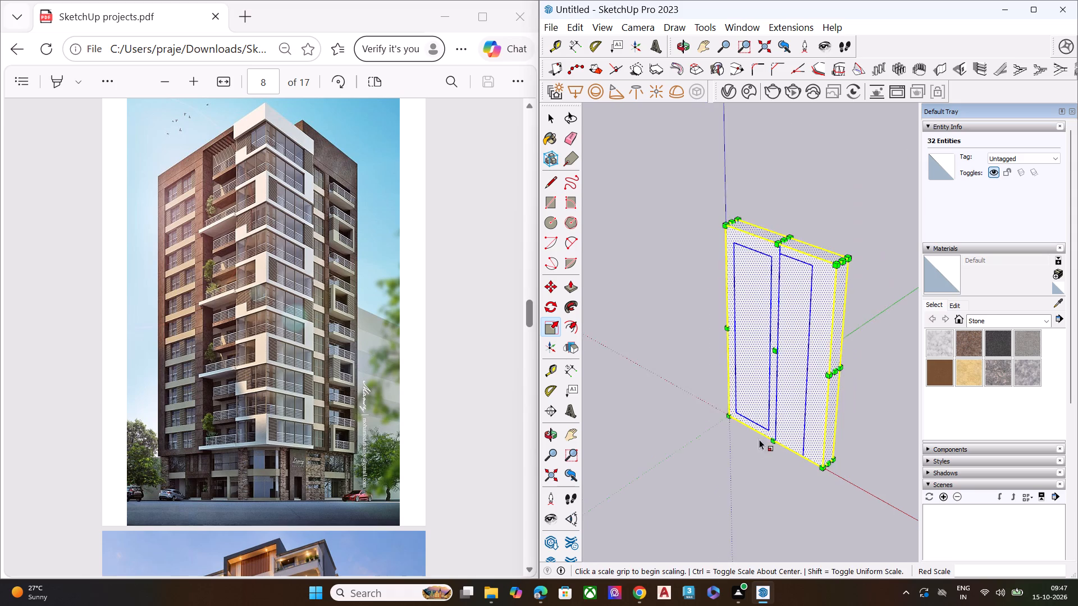
middle_drag(758, 438, 772, 283)
click(761, 515)
key(space)
click(761, 513)
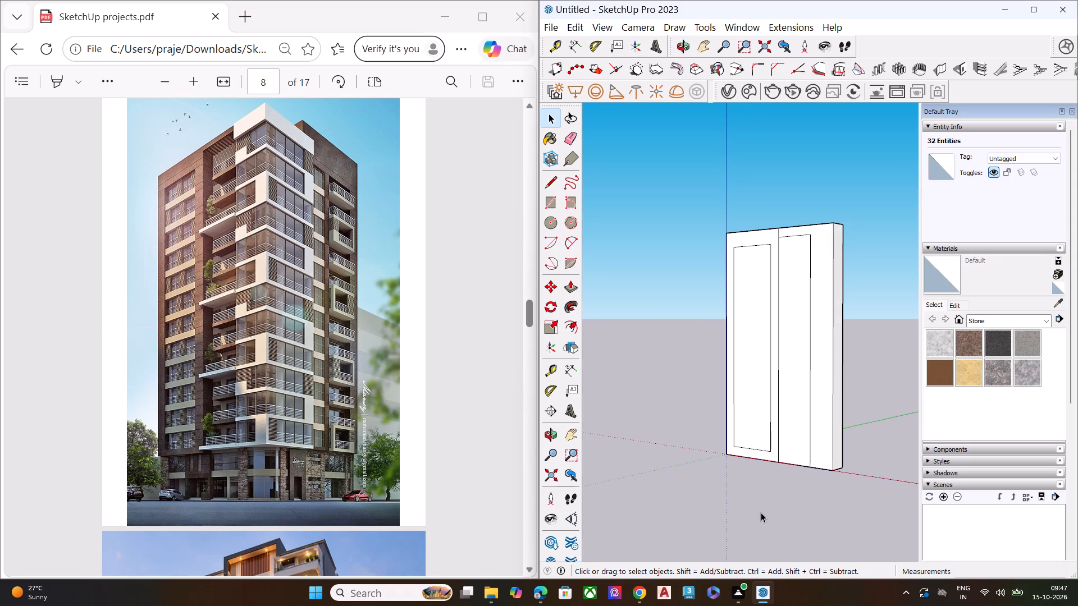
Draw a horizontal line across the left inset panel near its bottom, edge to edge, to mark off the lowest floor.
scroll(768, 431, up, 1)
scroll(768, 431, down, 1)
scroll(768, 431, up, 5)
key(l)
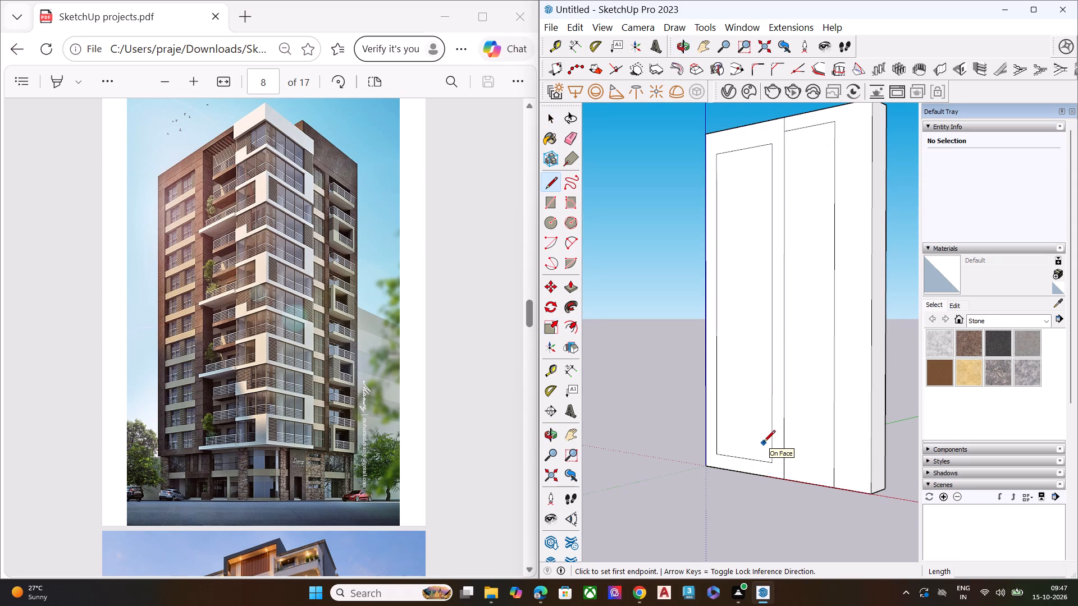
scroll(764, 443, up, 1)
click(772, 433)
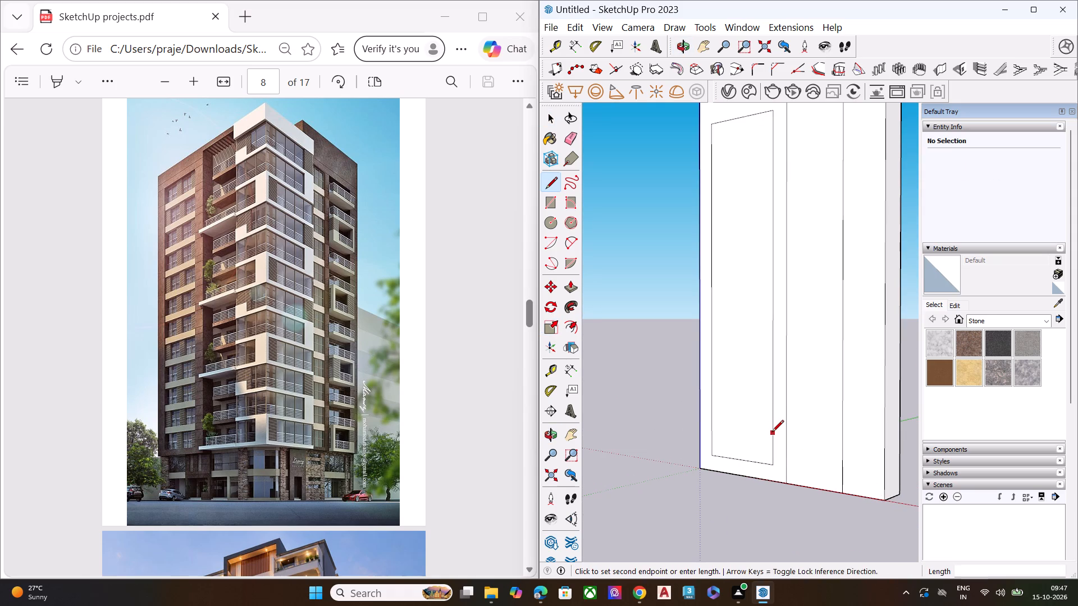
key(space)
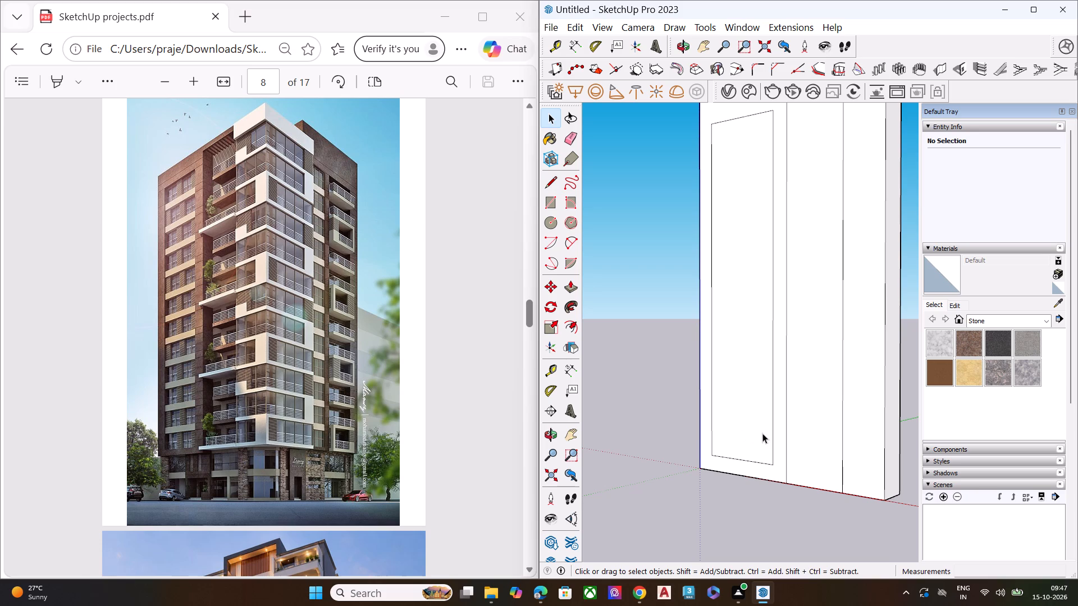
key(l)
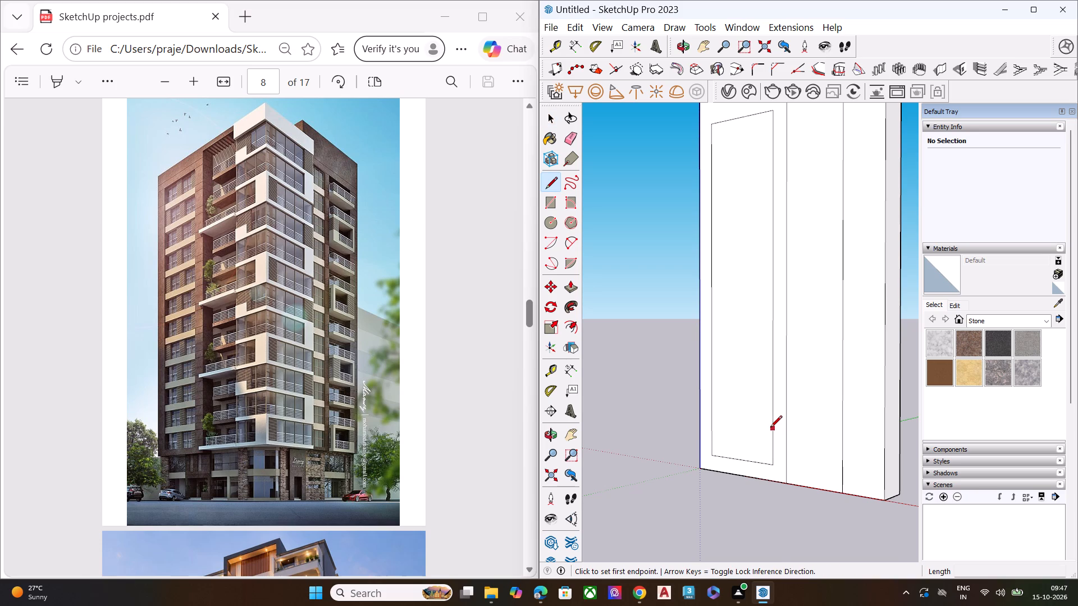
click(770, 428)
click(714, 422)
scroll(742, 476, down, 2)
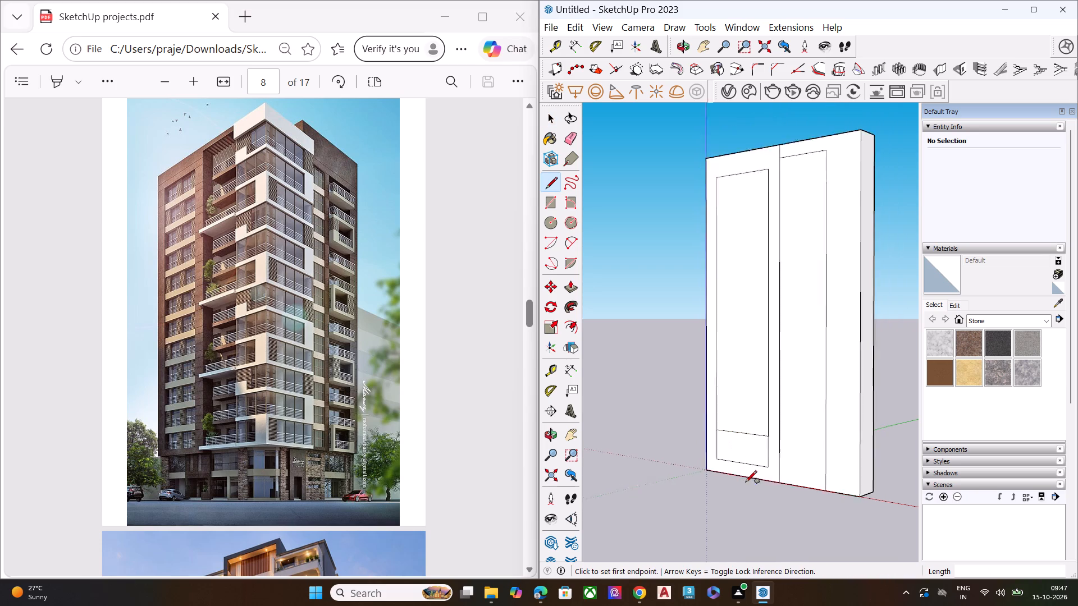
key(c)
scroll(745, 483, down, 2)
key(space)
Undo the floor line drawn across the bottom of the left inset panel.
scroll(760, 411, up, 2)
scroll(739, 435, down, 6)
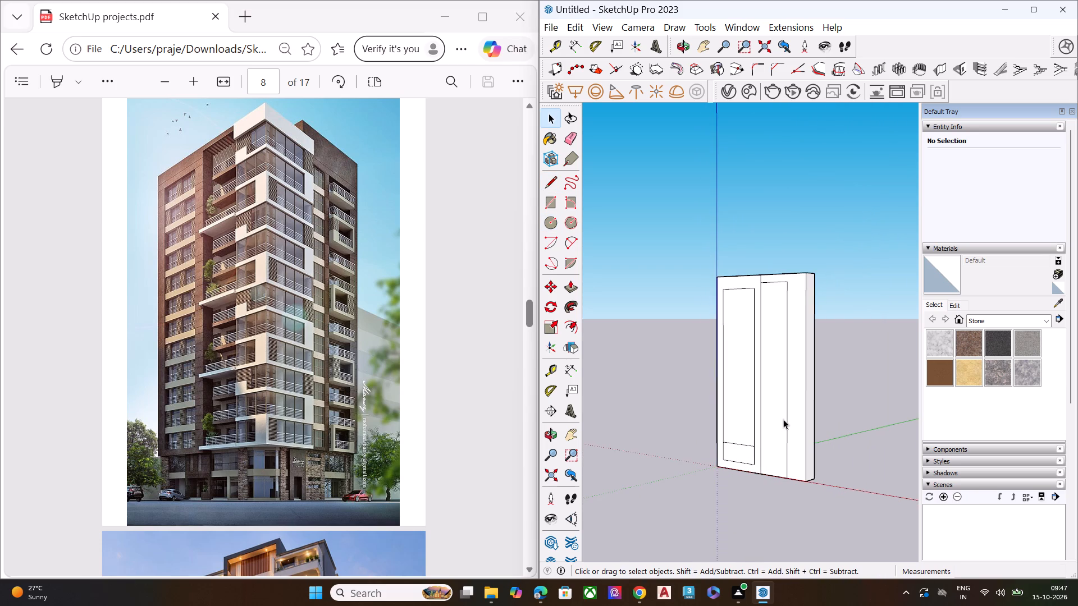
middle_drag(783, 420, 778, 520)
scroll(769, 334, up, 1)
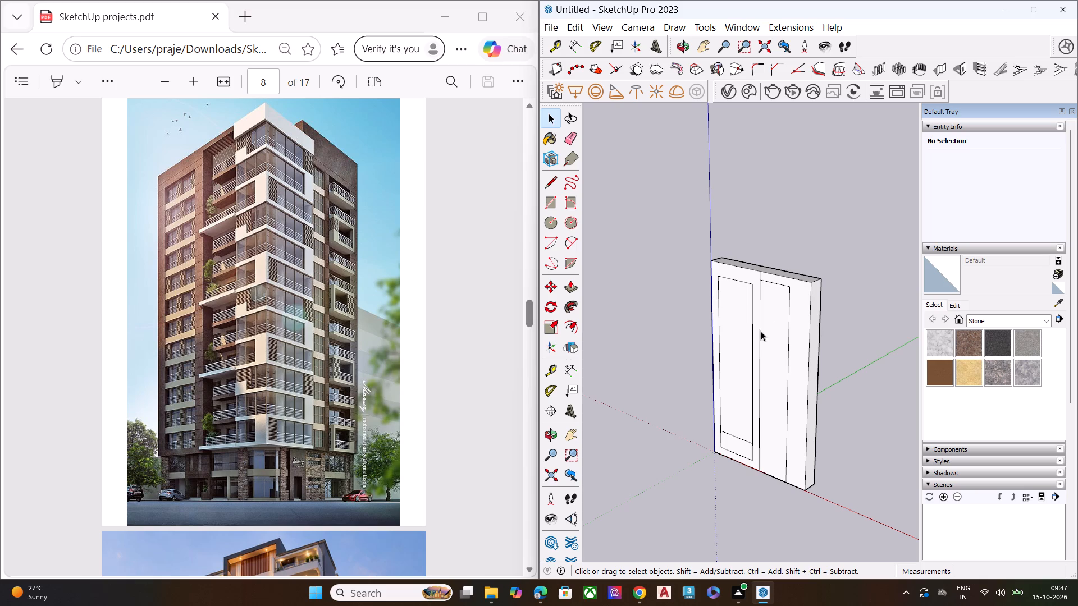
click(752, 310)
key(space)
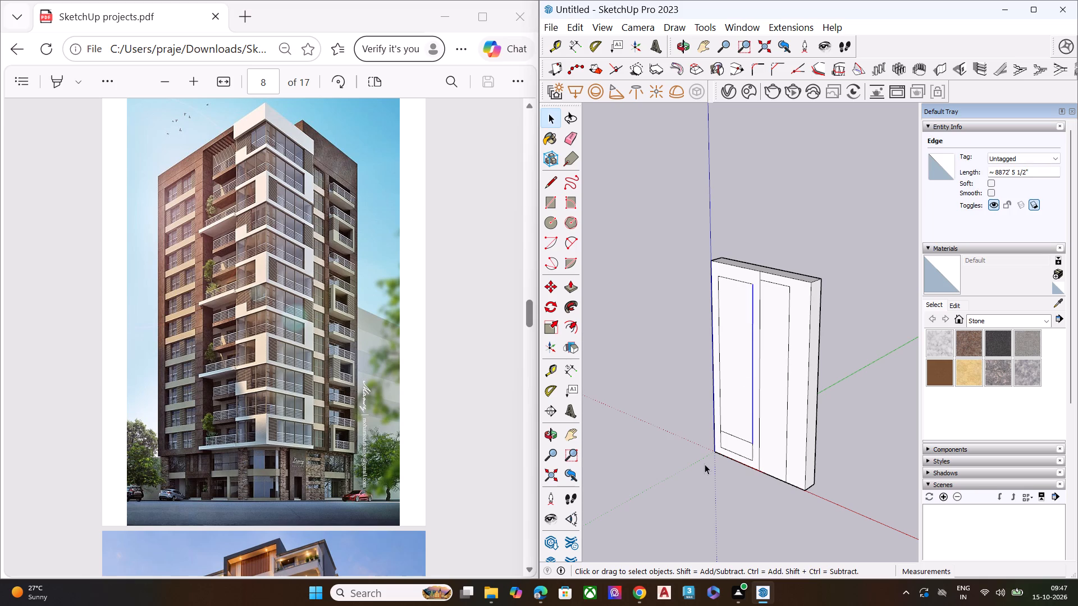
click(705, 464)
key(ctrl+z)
Scale the whole block taller along the blue axis from its top by a factor of about 1.50.
triple_click(749, 407)
click(749, 407)
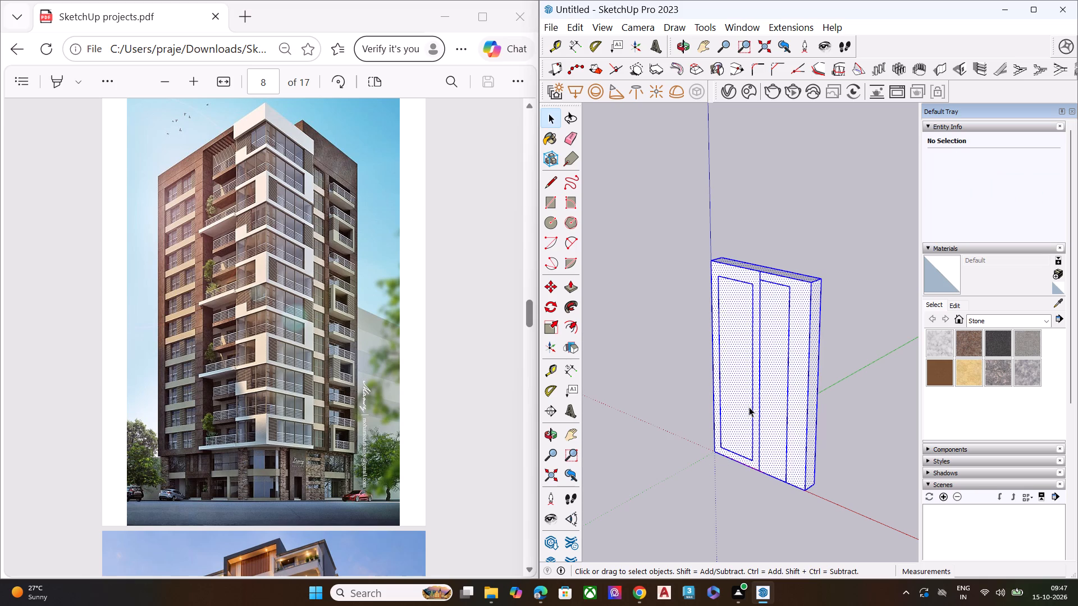
key(s)
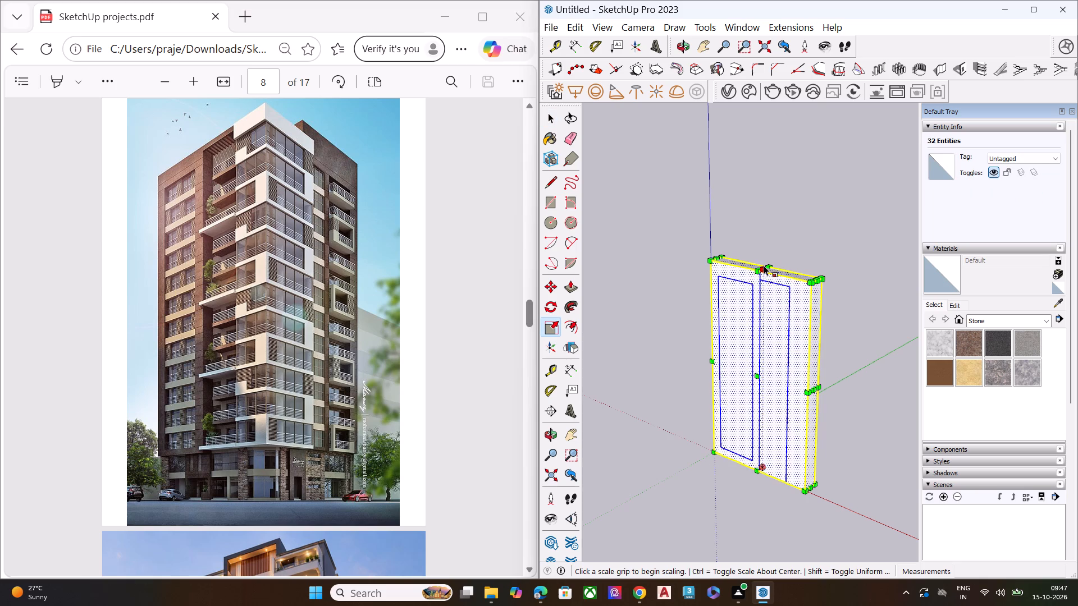
click(764, 265)
click(768, 155)
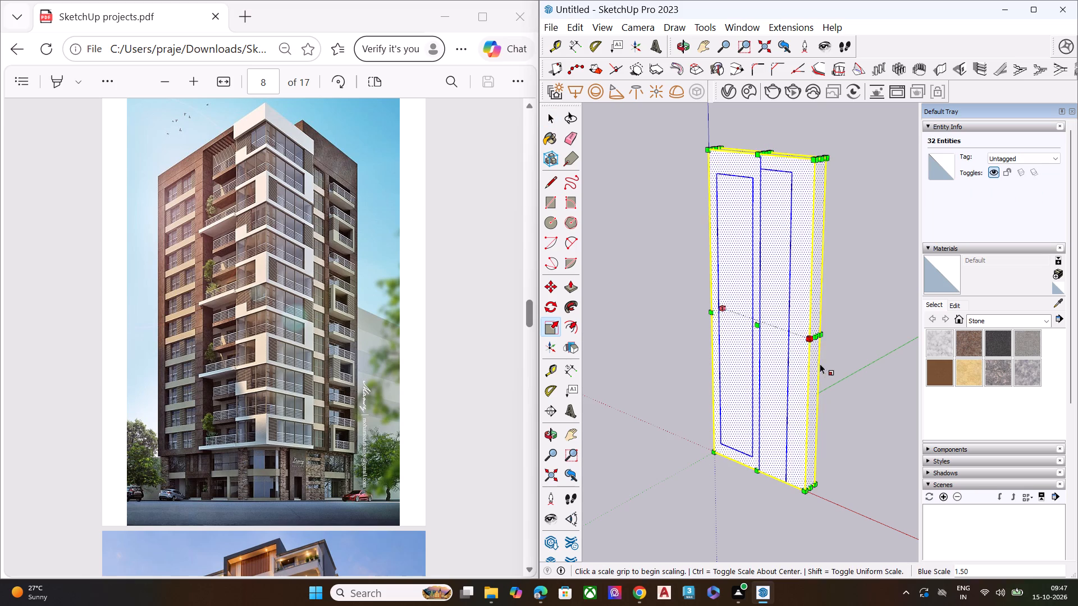
Scale the whole block wider along the red axis from its narrow side face.
click(817, 334)
click(878, 381)
key(space)
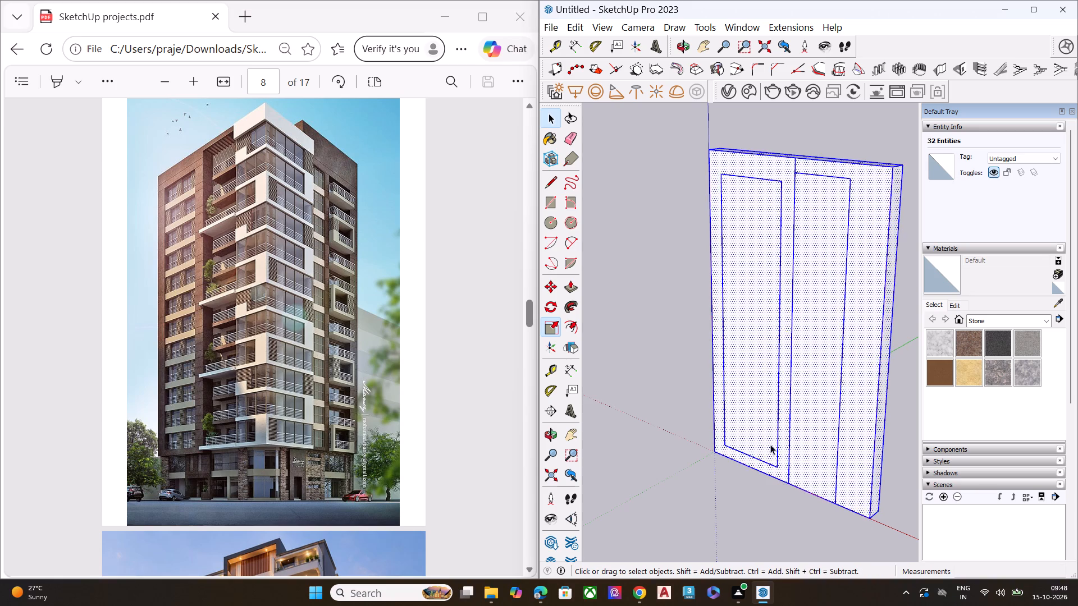
click(736, 500)
Replace the left inset panel by deleting it and offsetting the left front face's outline inward by about 651'.
middle_drag(748, 481, 754, 373)
double_click(761, 379)
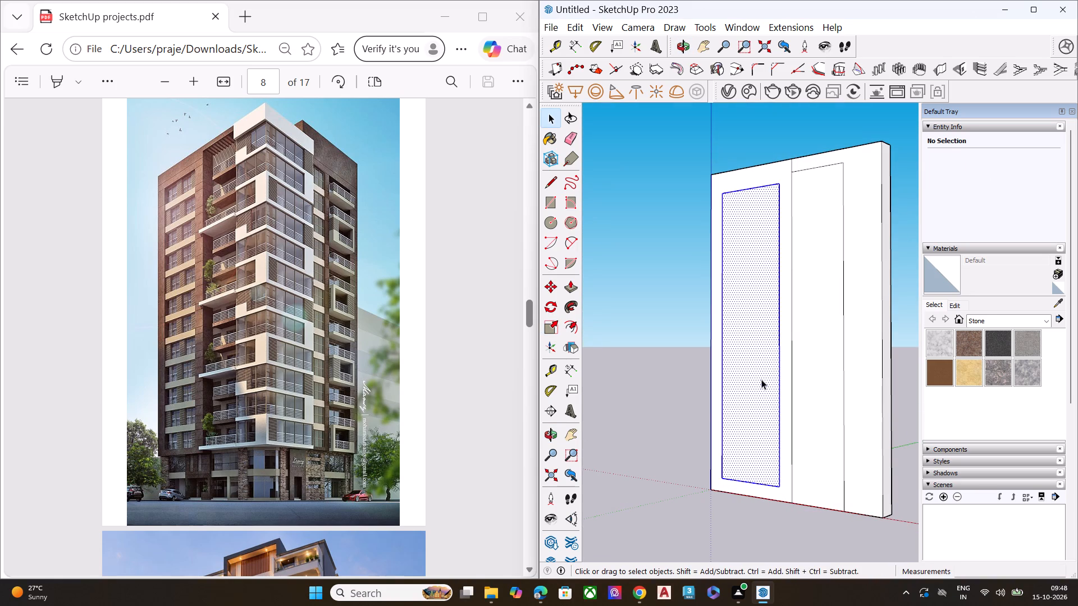
key(Delete)
key(f)
click(753, 327)
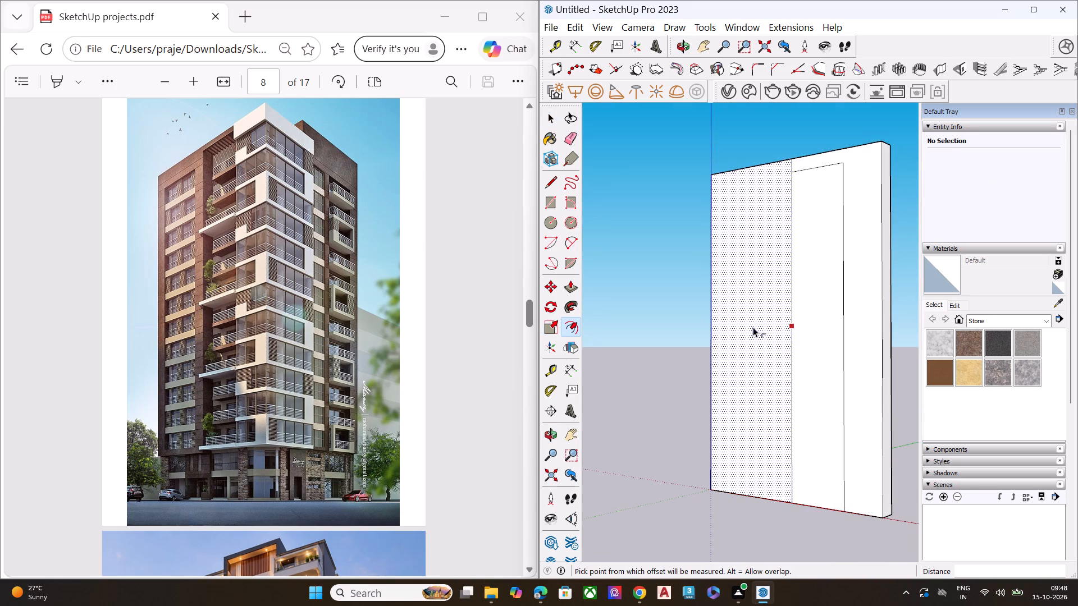
click(781, 345)
Scale the new left inset panel slightly shorter from its top edge, widening the margin above it.
scroll(751, 193, up, 4)
key(space)
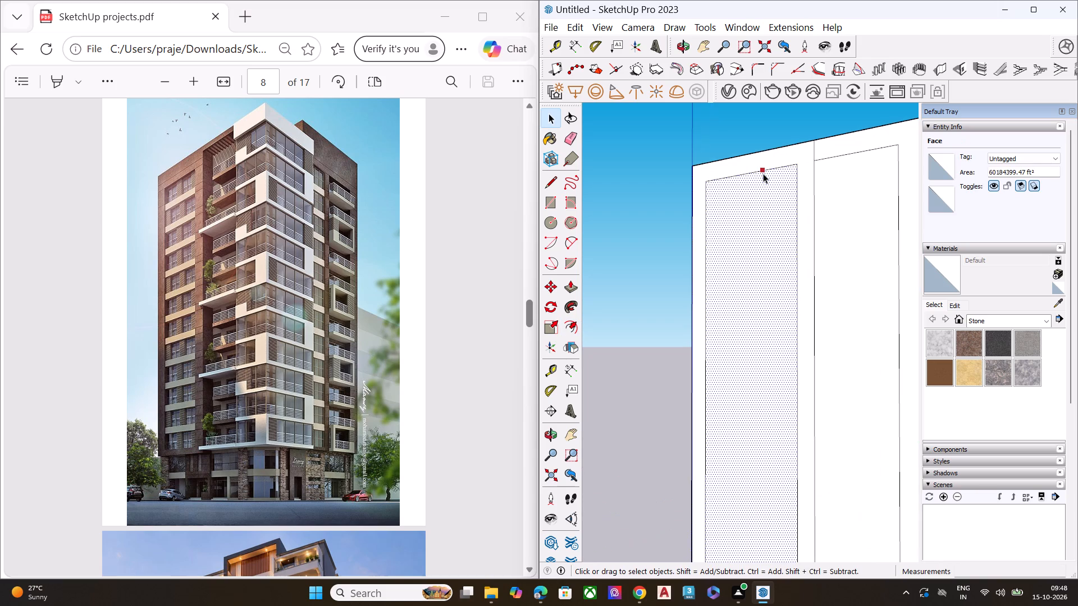
click(764, 171)
key(s)
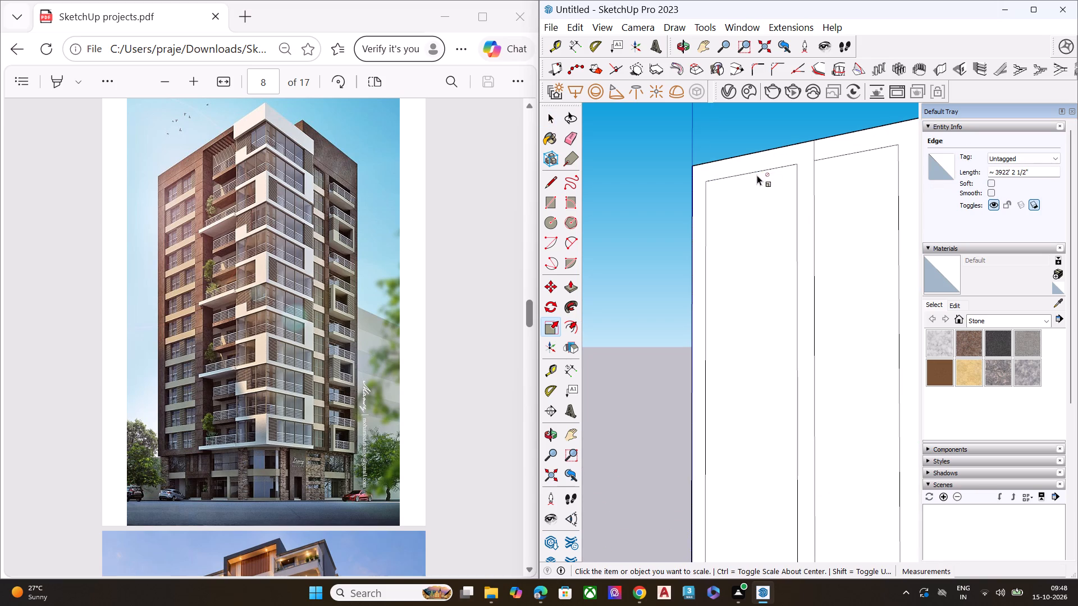
key(space)
double_click(746, 219)
key(s)
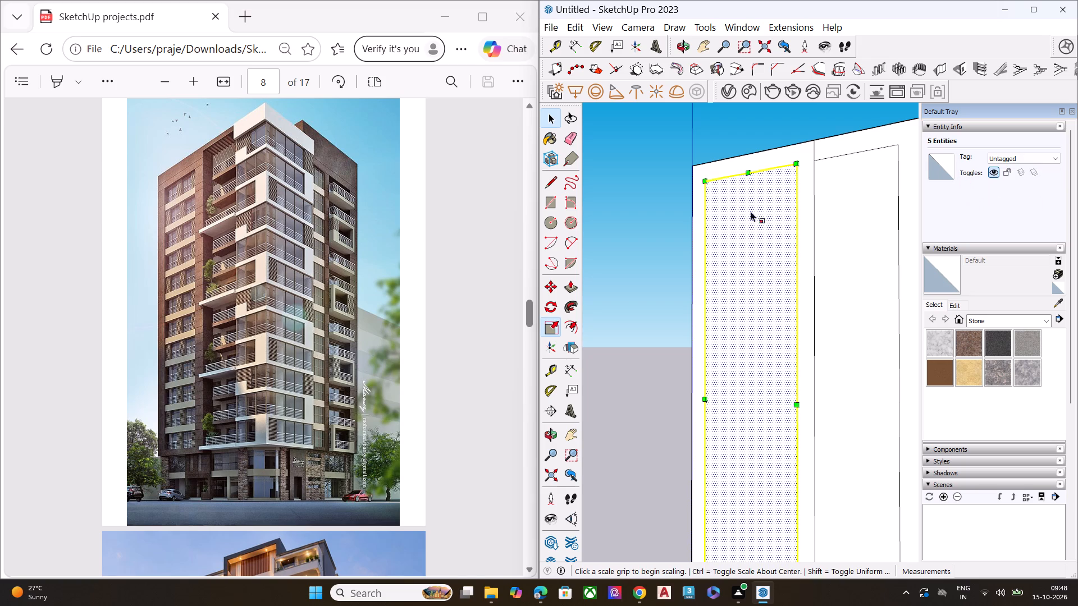
click(747, 169)
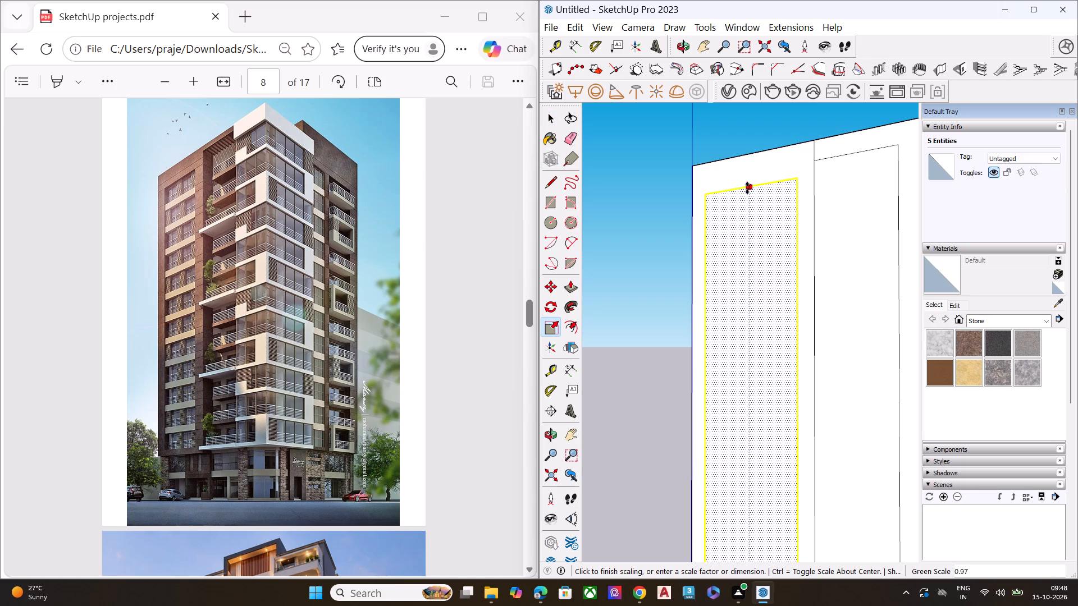
click(750, 182)
key(space)
Scale the left inset panel slightly downward from its bottom edge, bringing it closer to the block's base.
scroll(732, 245, down, 2)
scroll(732, 250, up, 1)
scroll(732, 251, down, 6)
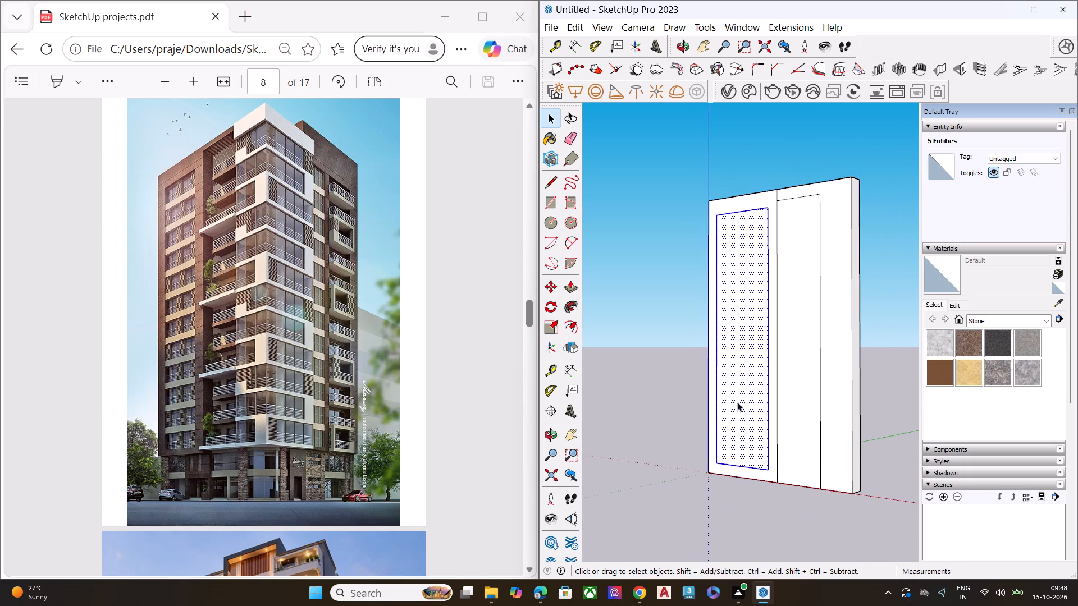
scroll(738, 467, up, 1)
scroll(738, 470, down, 1)
scroll(738, 470, up, 6)
click(750, 458)
click(750, 460)
triple_click(753, 443)
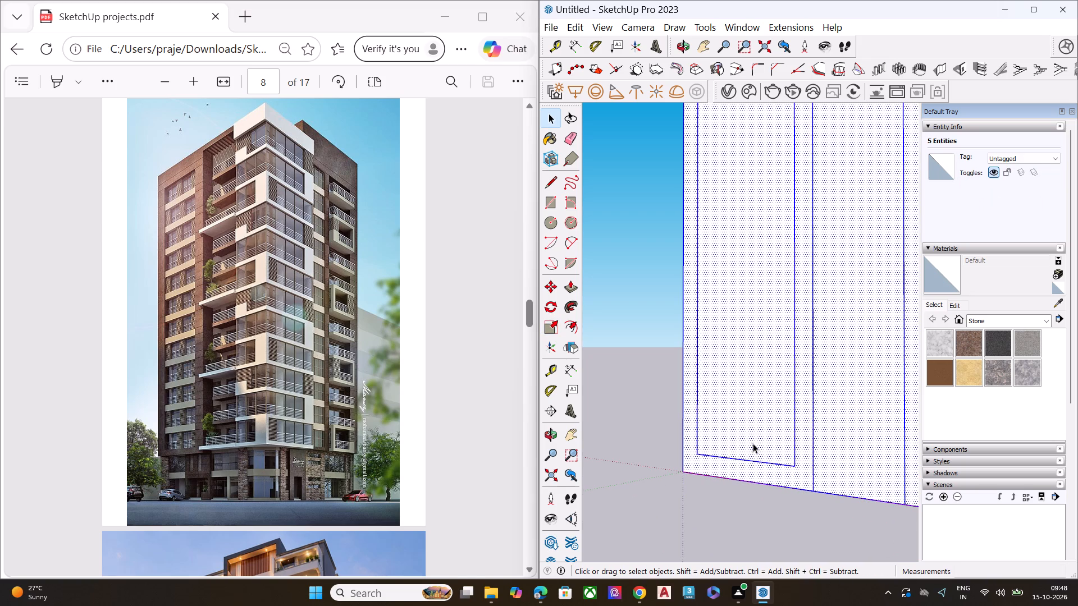
click(670, 518)
double_click(732, 418)
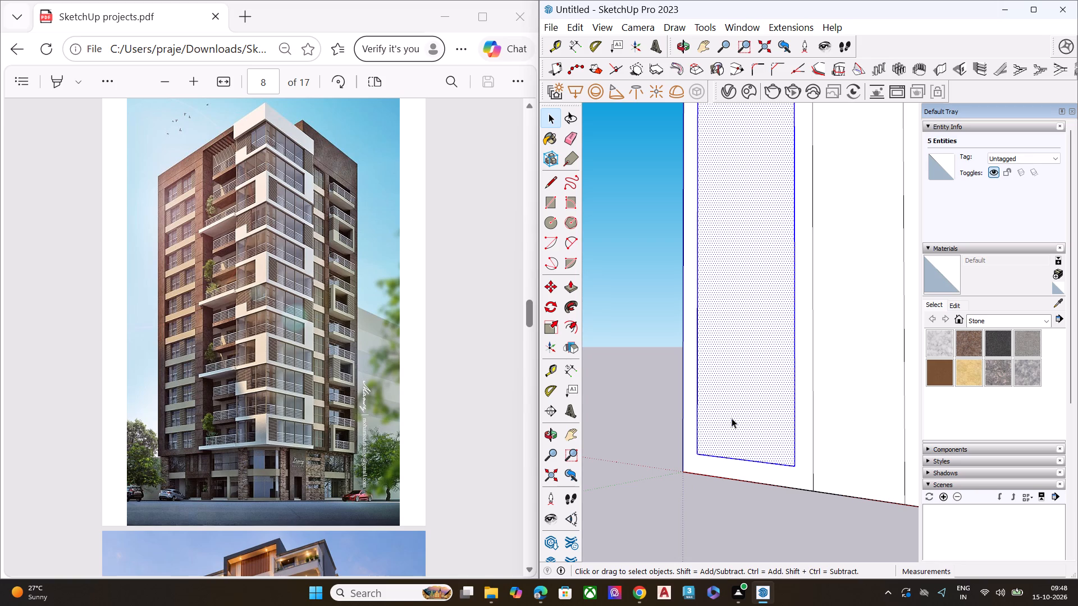
key(s)
click(744, 459)
click(744, 466)
key(space)
click(739, 490)
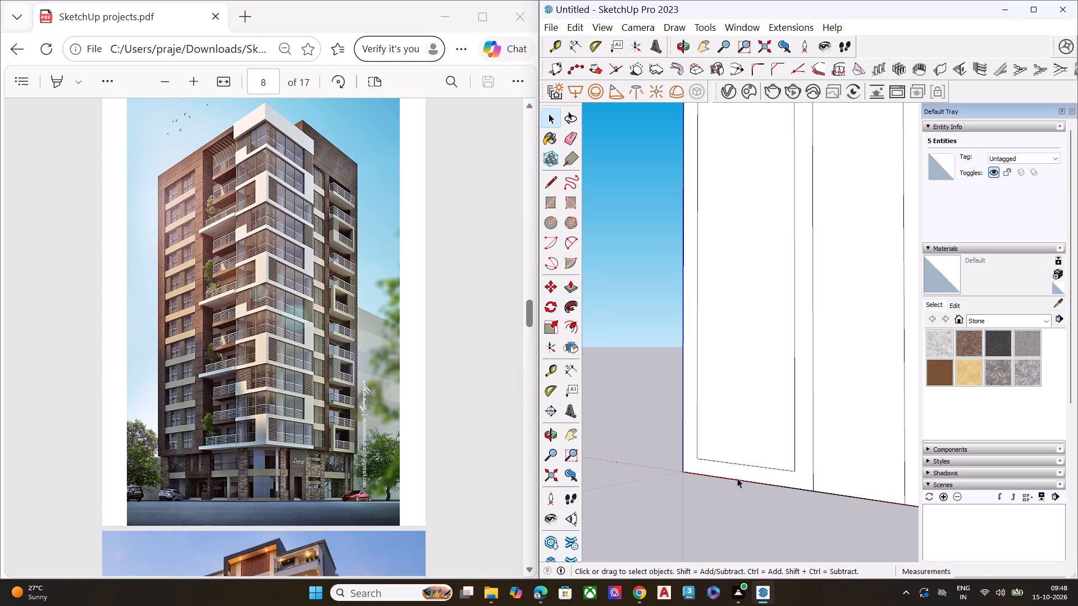
Draw a line about 3922' long across the left inset panel near its bottom, edge to edge, to mark off the lowest floor.
scroll(719, 447, down, 8)
key(l)
scroll(727, 442, up, 3)
scroll(727, 440, down, 1)
scroll(727, 440, up, 2)
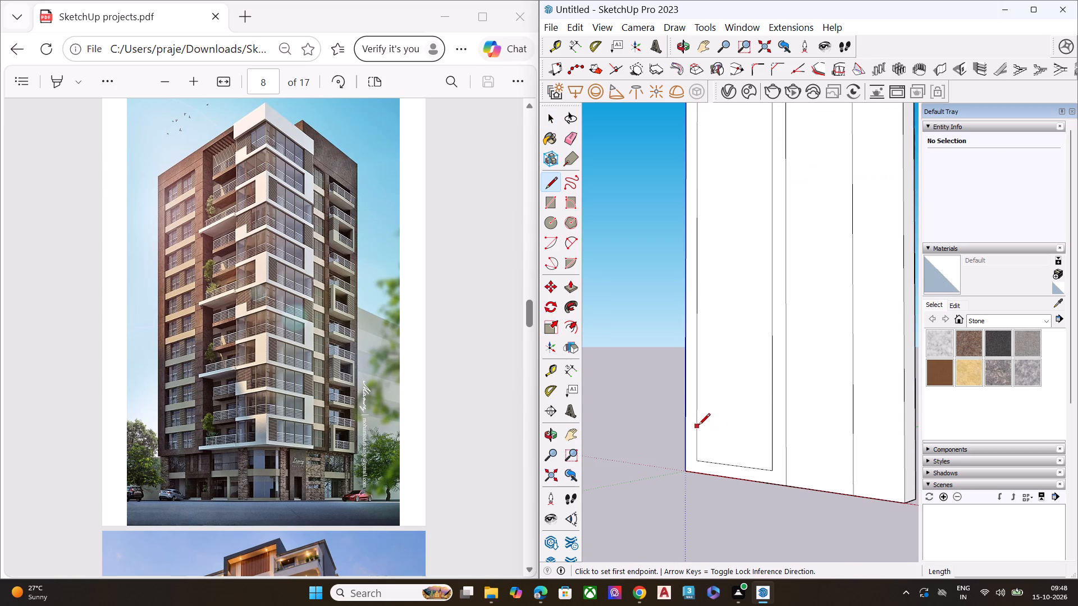
click(698, 426)
click(773, 432)
Copy the lowest floor band upward four times inside the left inset panel, stacking the copies edge to edge at about 1443' 8 1/2" spacing.
key(space)
double_click(756, 444)
key(m)
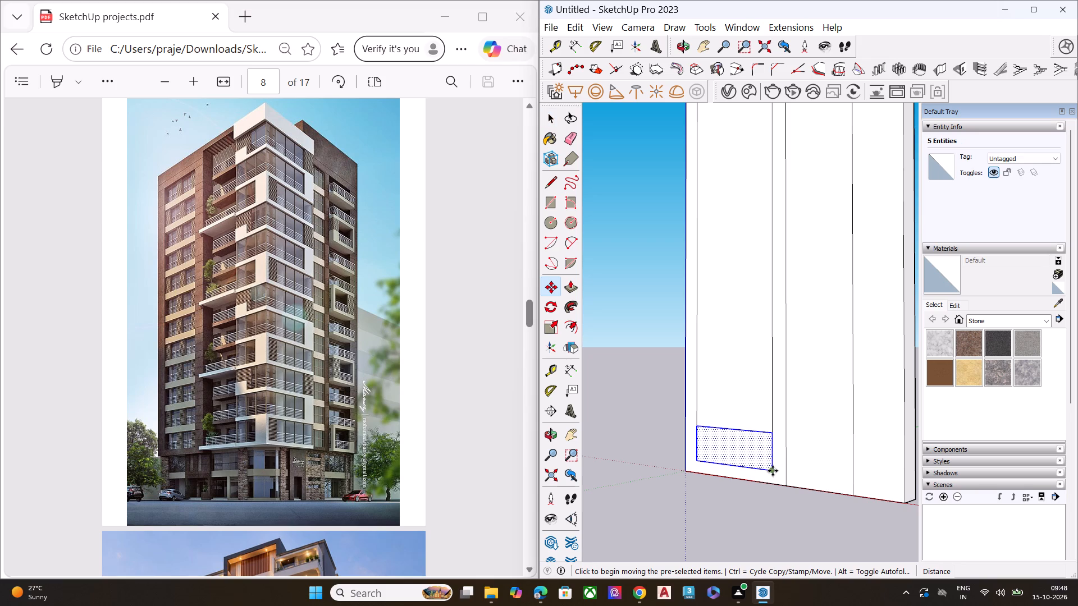
click(773, 471)
click(773, 436)
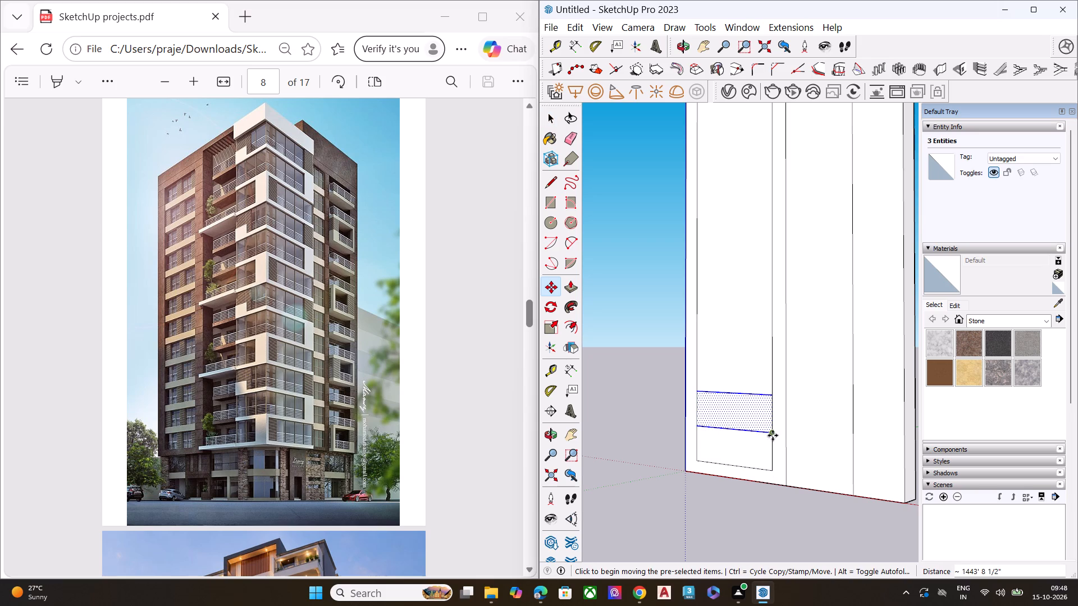
click(772, 434)
click(771, 394)
click(772, 396)
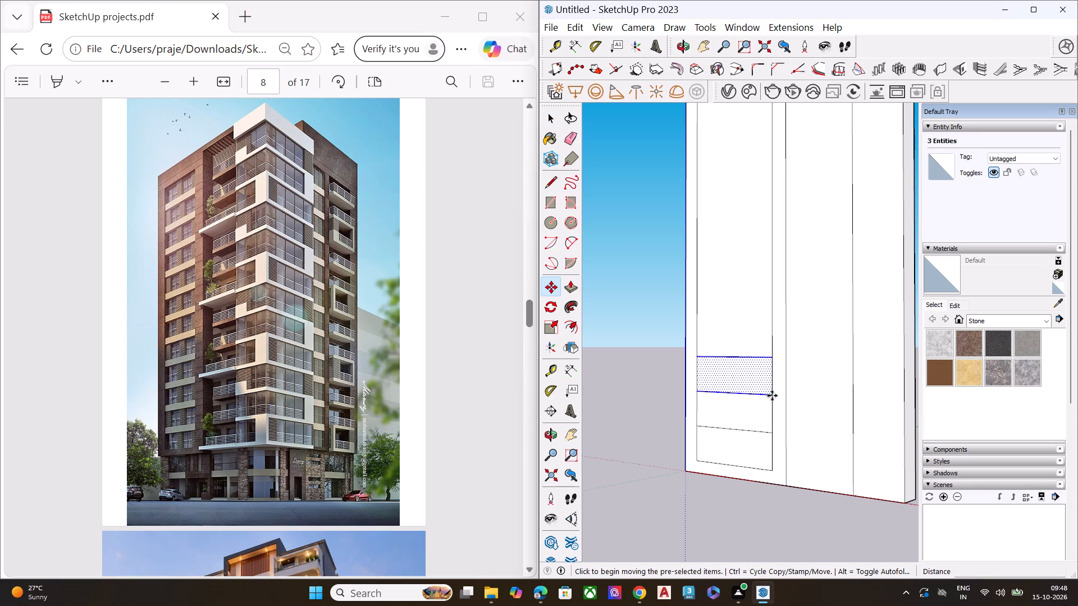
click(771, 359)
click(773, 359)
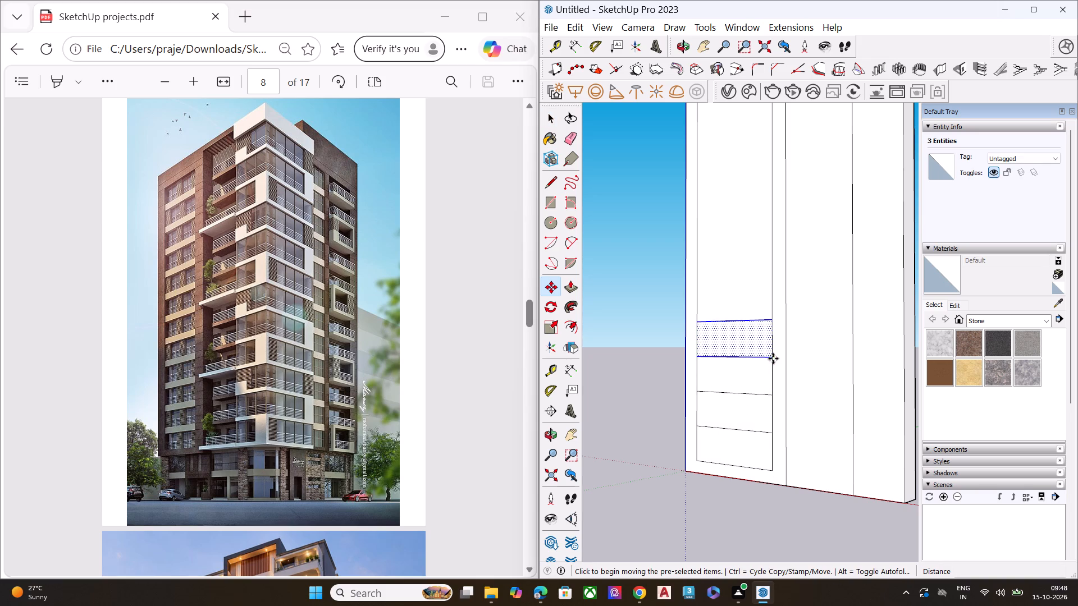
click(769, 320)
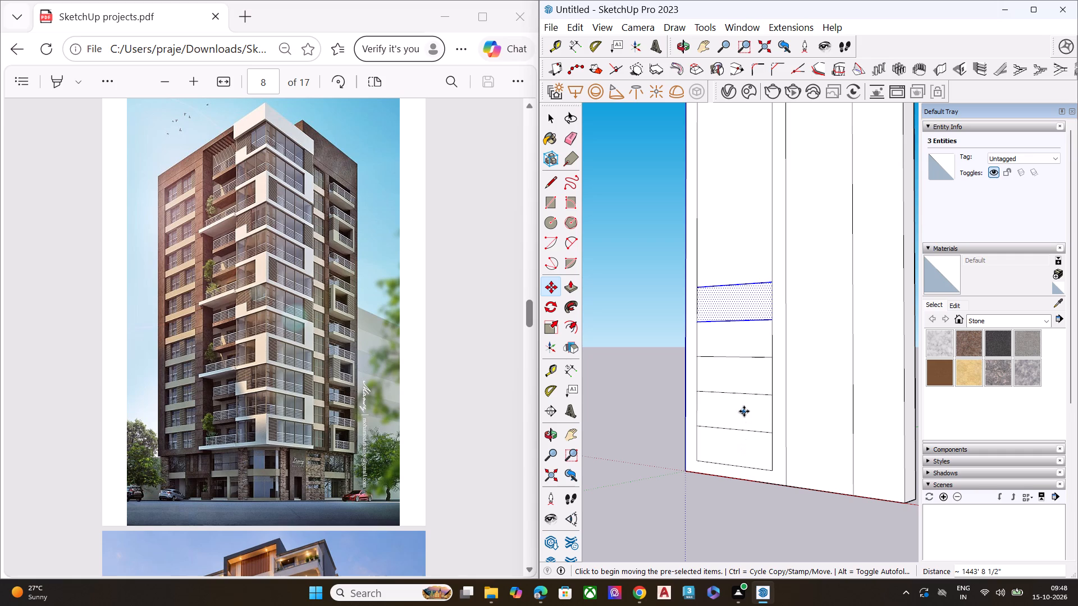
Stack three more copies of the floor band upward in the left inset panel at the same spacing of about 1443' 8 1/2".
scroll(754, 434, down, 6)
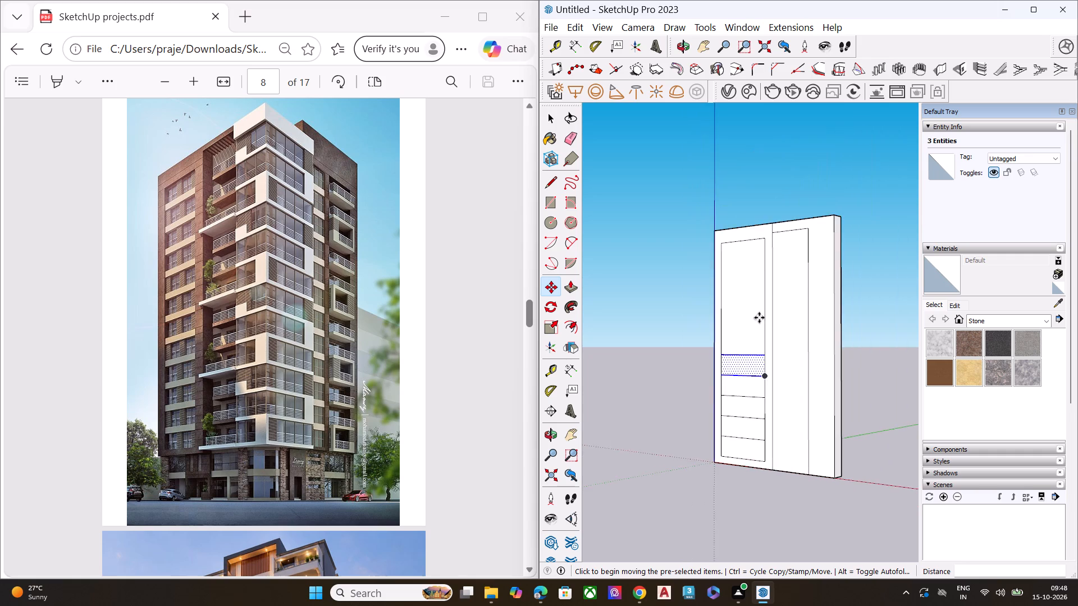
scroll(760, 278, up, 6)
click(769, 463)
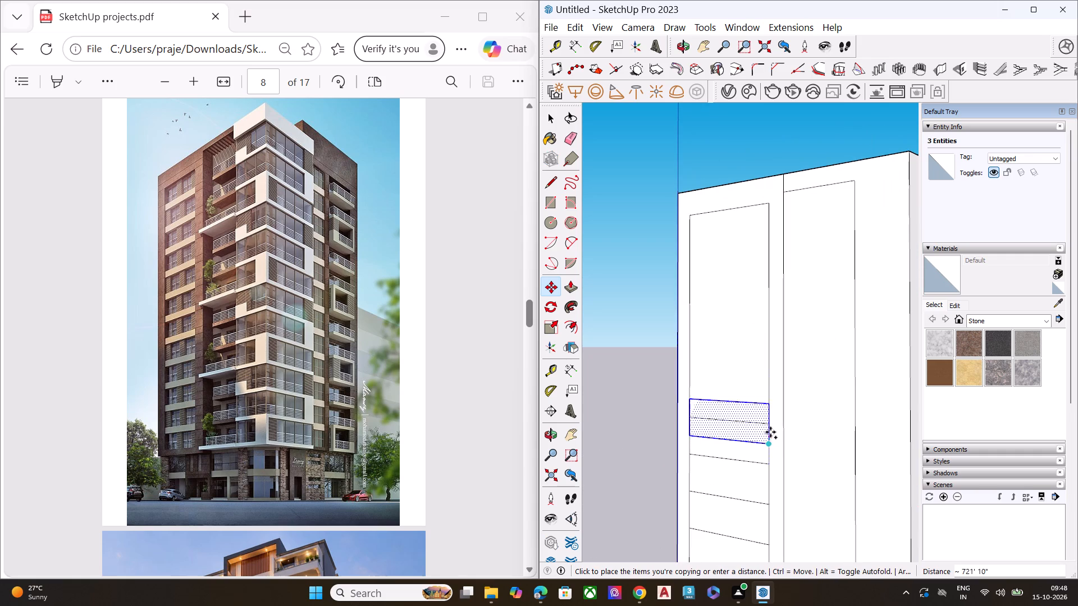
click(770, 426)
click(770, 425)
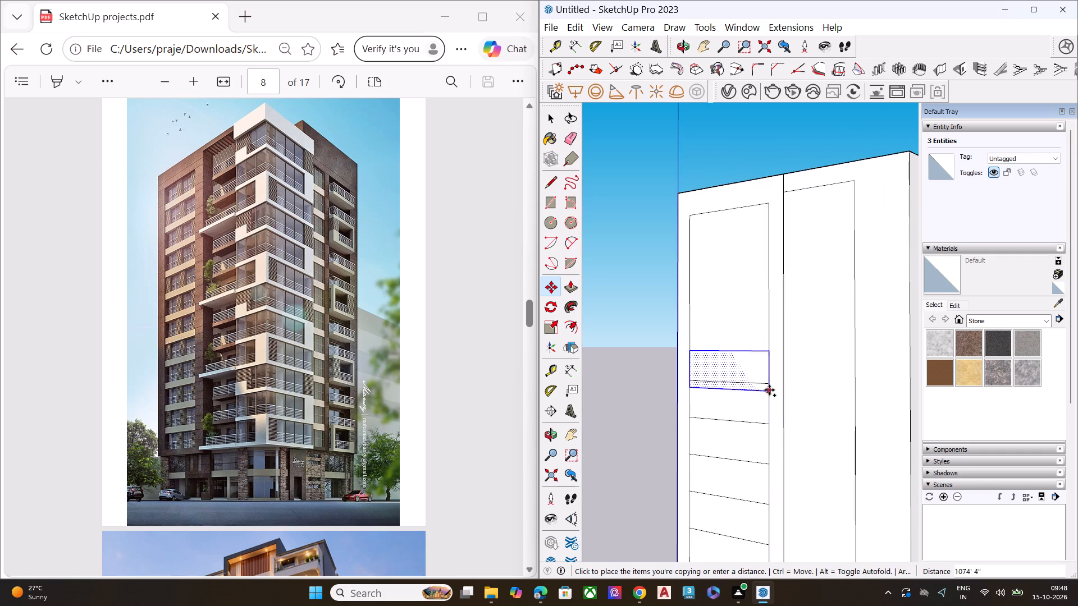
click(769, 385)
click(768, 385)
click(769, 341)
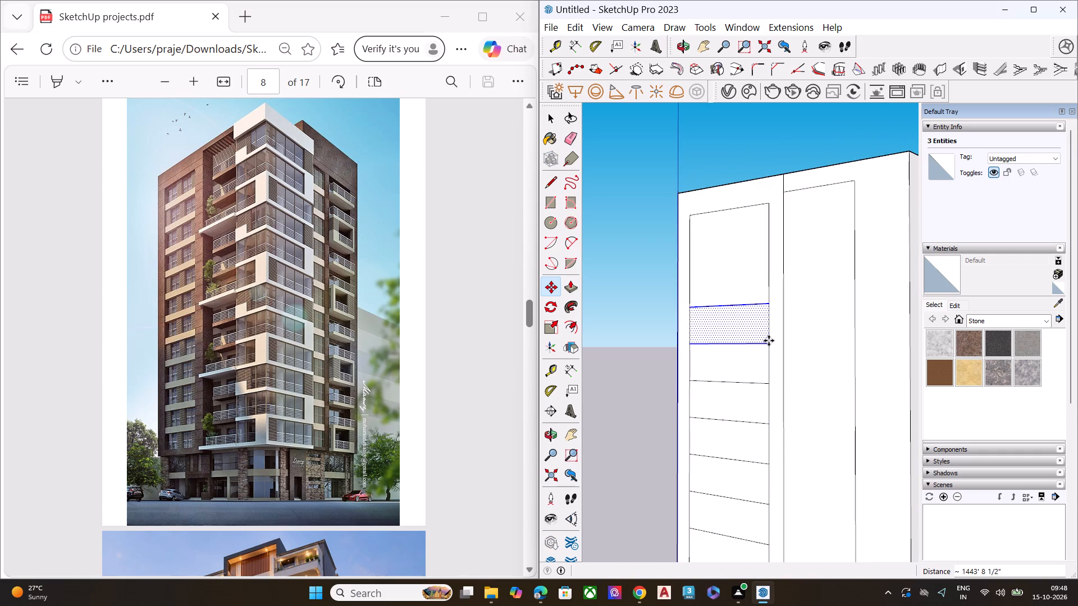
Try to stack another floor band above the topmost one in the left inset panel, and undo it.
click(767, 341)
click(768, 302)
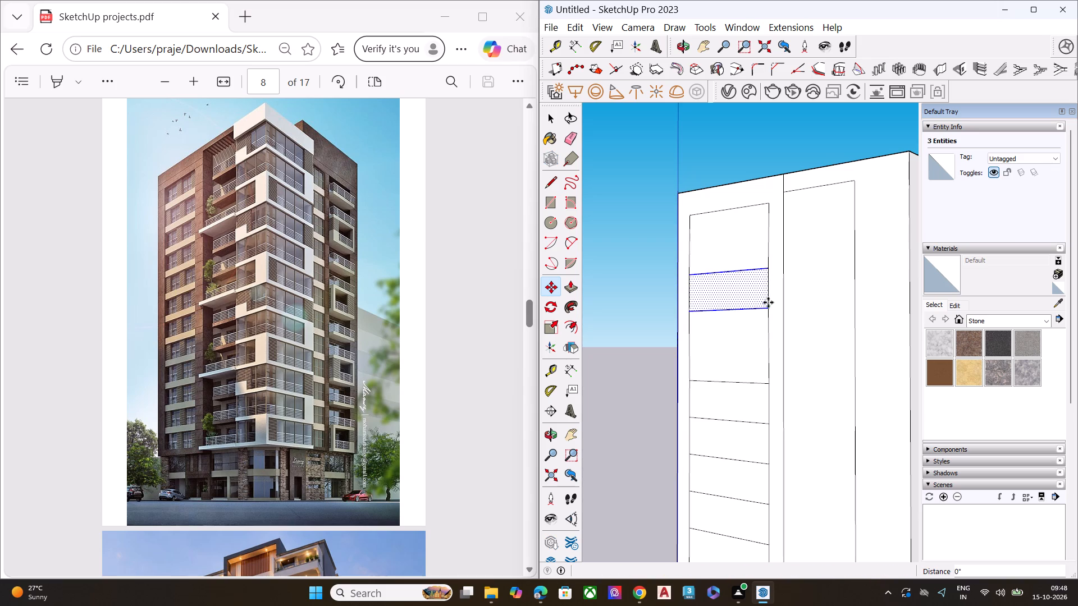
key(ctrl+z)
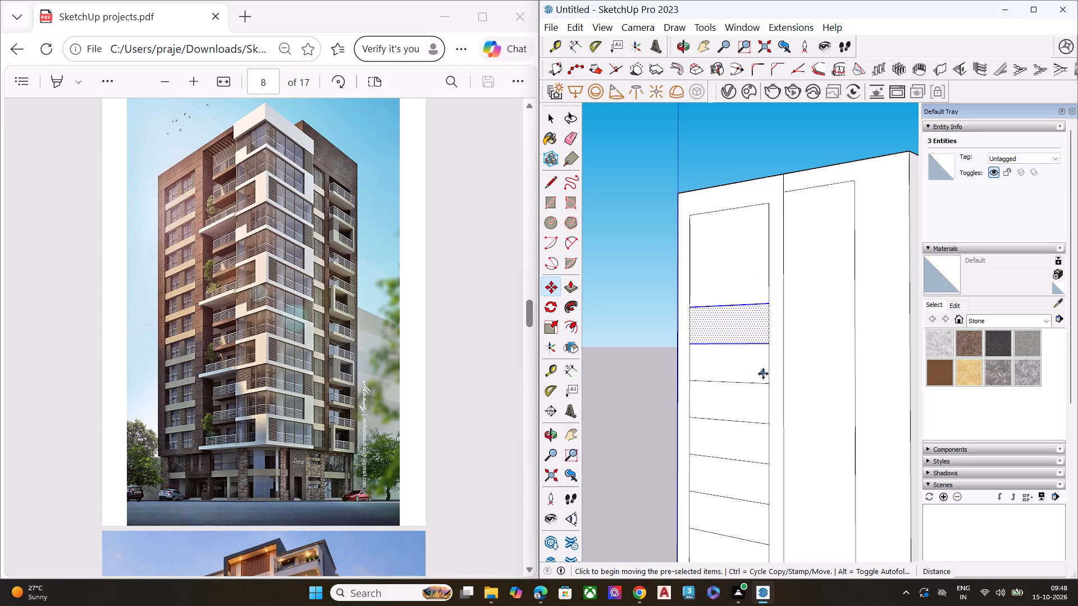
Stack two more floor bands at about 1443' 8 1/2" spacing, leaving a narrow strip at the top of the left inset panel.
click(768, 345)
click(766, 303)
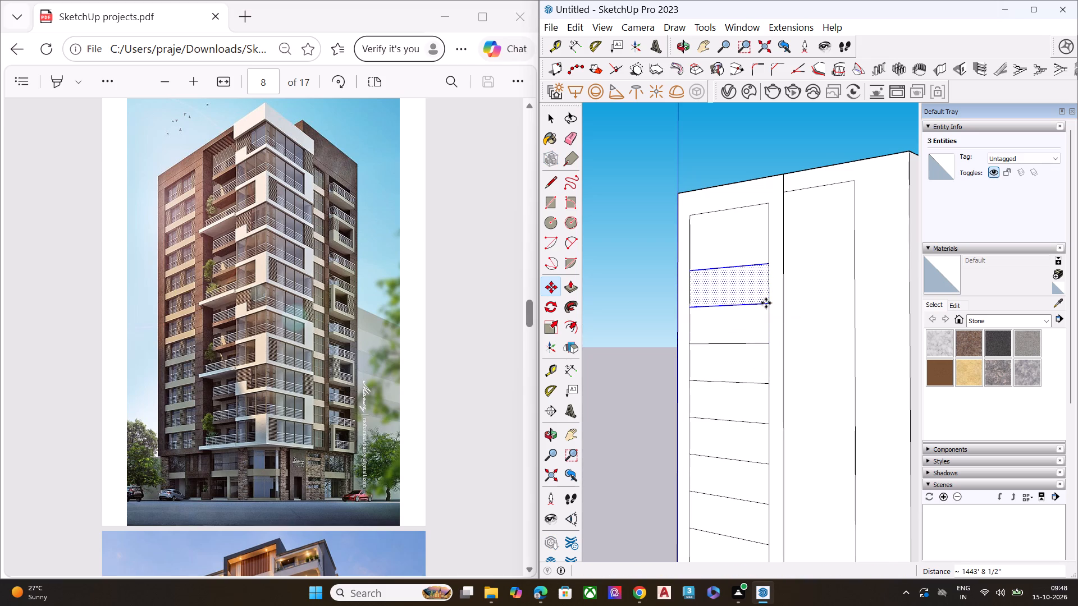
click(769, 307)
click(769, 304)
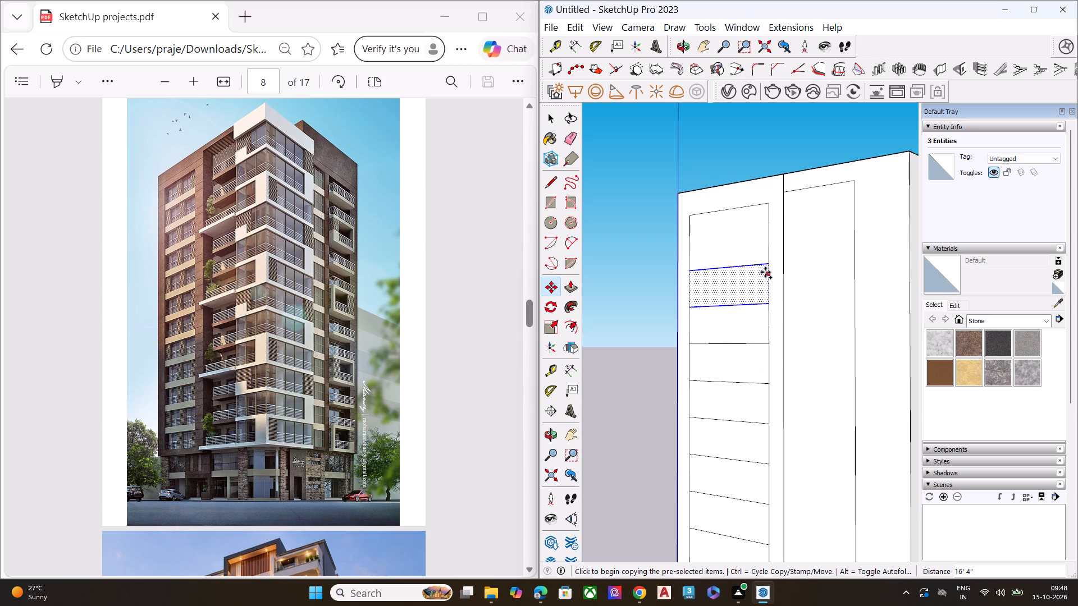
click(767, 302)
click(768, 261)
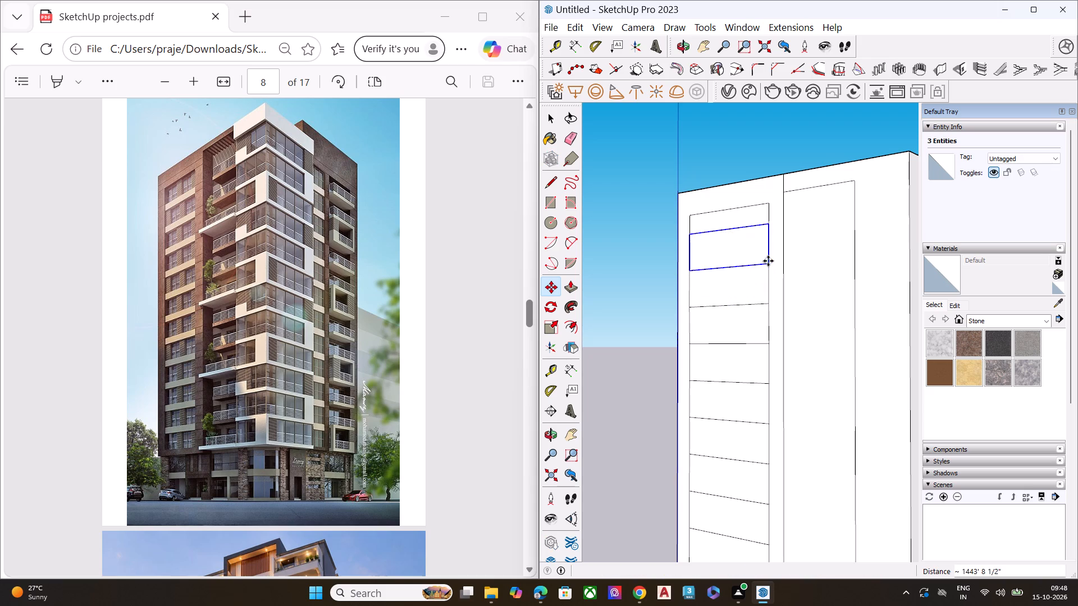
scroll(726, 298, down, 6)
middle_drag(746, 317, 757, 375)
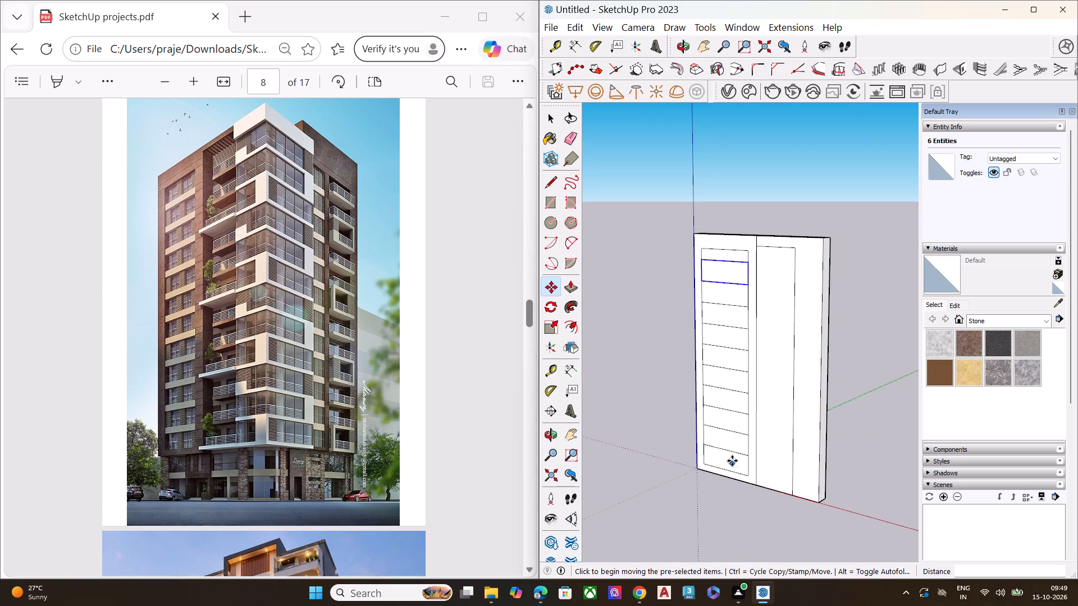
Check from bottom to top whether each floor band in the left inset panel is a separate face.
key(space)
click(736, 462)
click(734, 446)
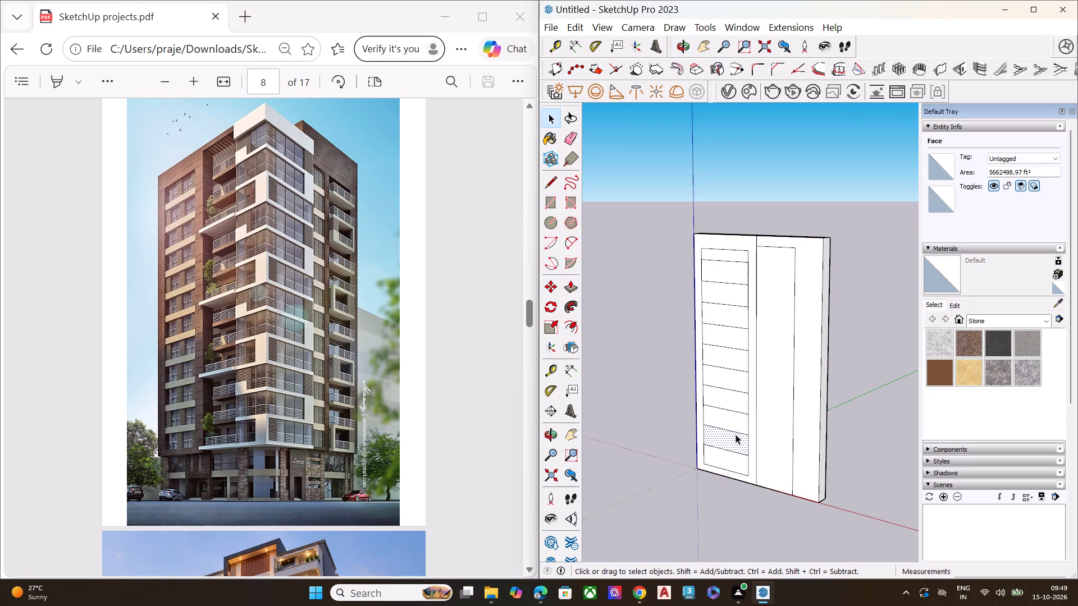
click(738, 425)
double_click(737, 403)
click(737, 383)
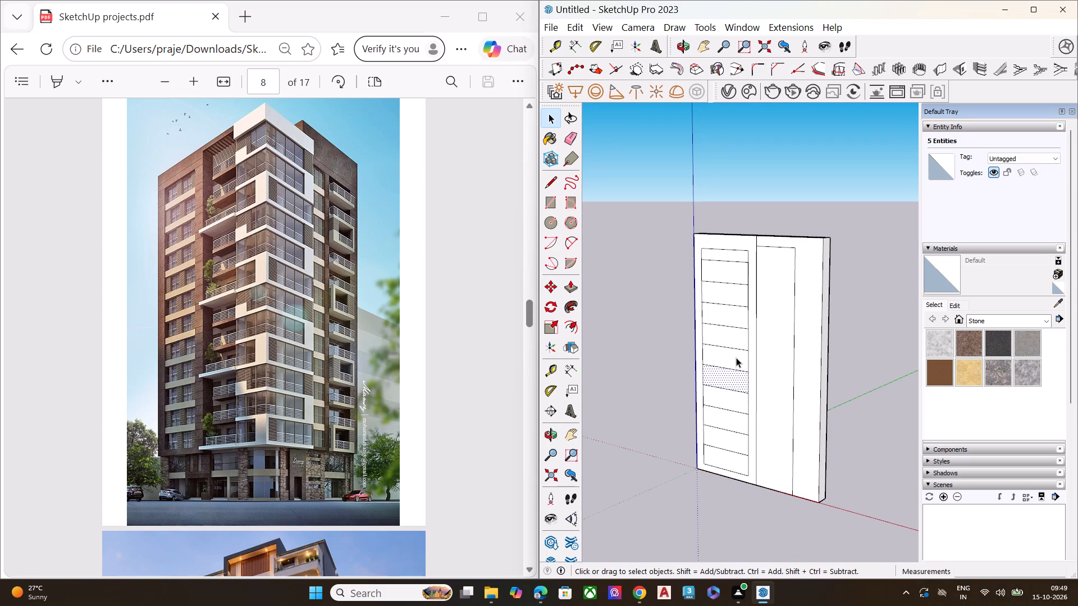
click(736, 357)
click(738, 333)
click(732, 312)
click(732, 292)
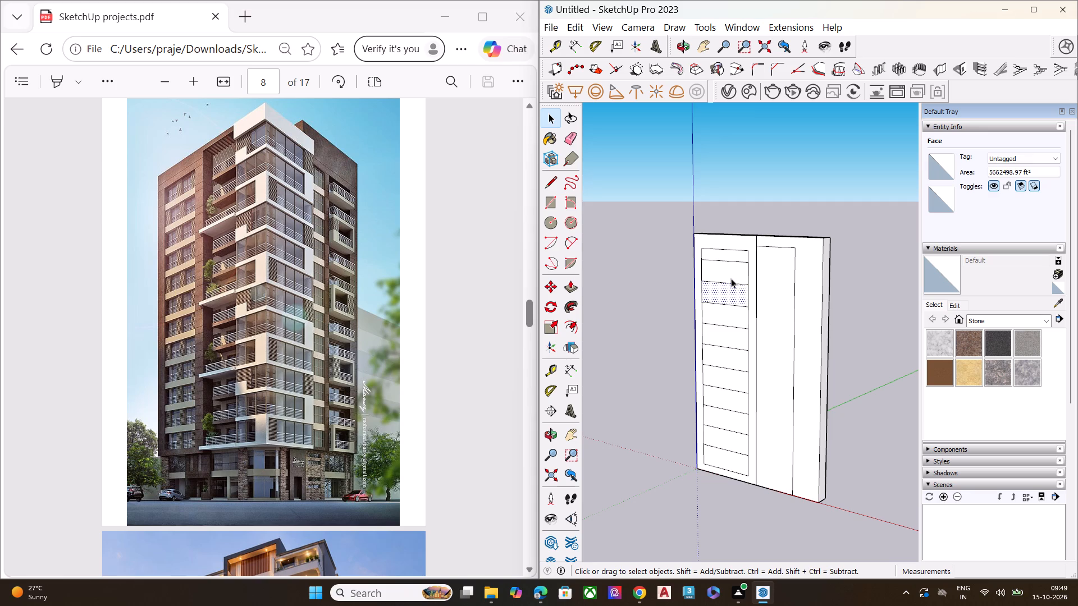
click(731, 274)
scroll(734, 255, up, 1)
scroll(734, 255, down, 1)
scroll(734, 255, up, 3)
key(space)
click(744, 165)
scroll(776, 230, down, 1)
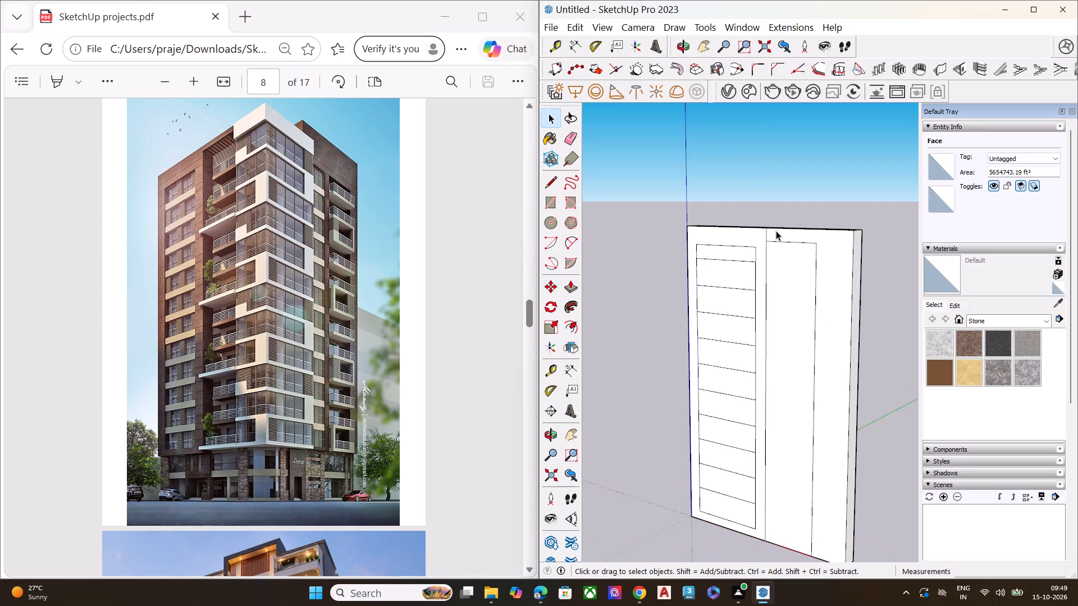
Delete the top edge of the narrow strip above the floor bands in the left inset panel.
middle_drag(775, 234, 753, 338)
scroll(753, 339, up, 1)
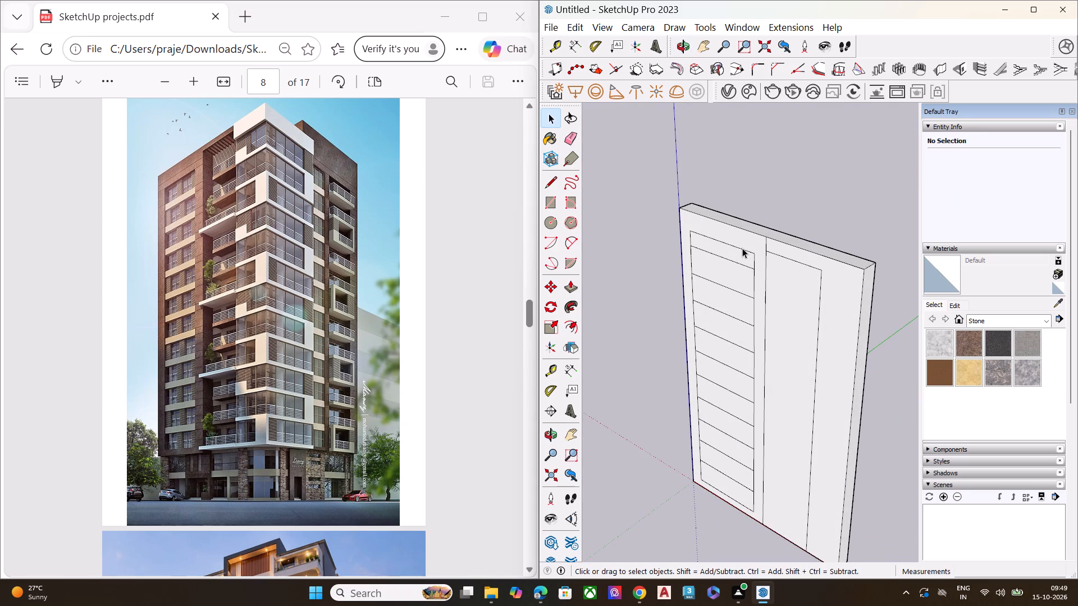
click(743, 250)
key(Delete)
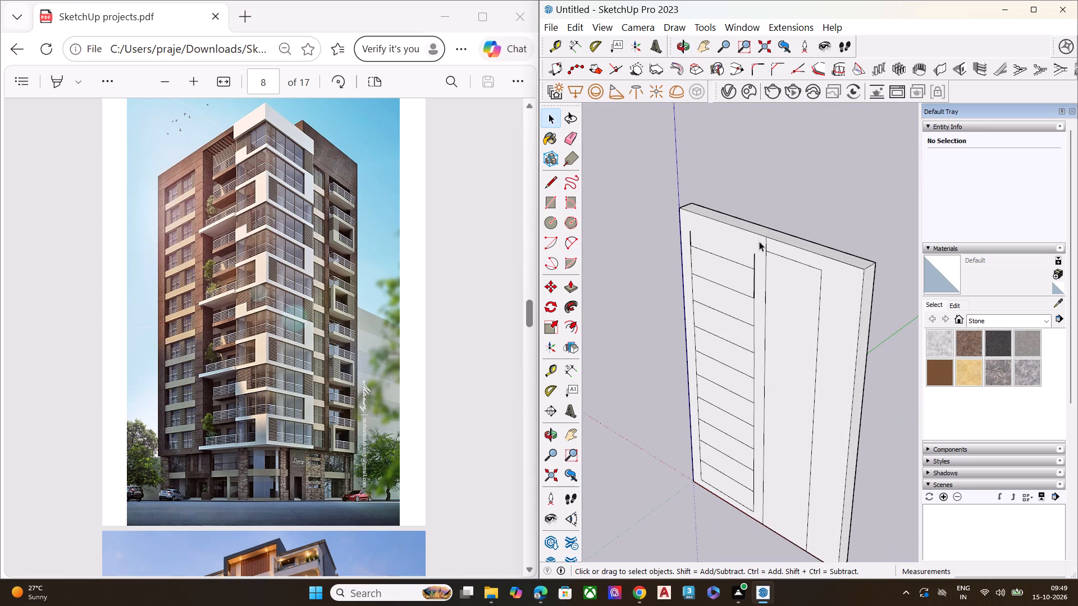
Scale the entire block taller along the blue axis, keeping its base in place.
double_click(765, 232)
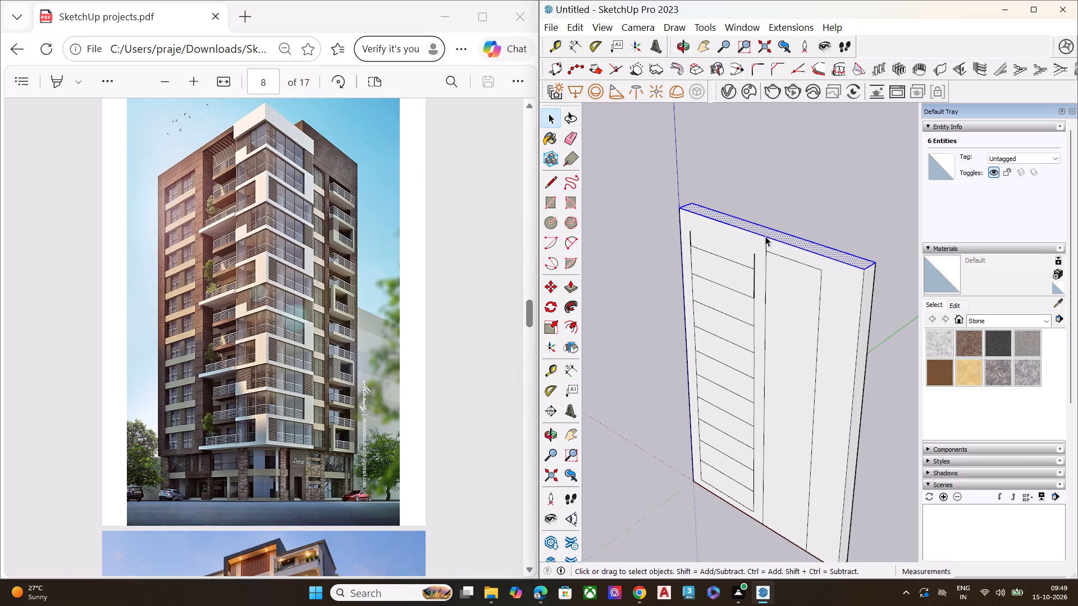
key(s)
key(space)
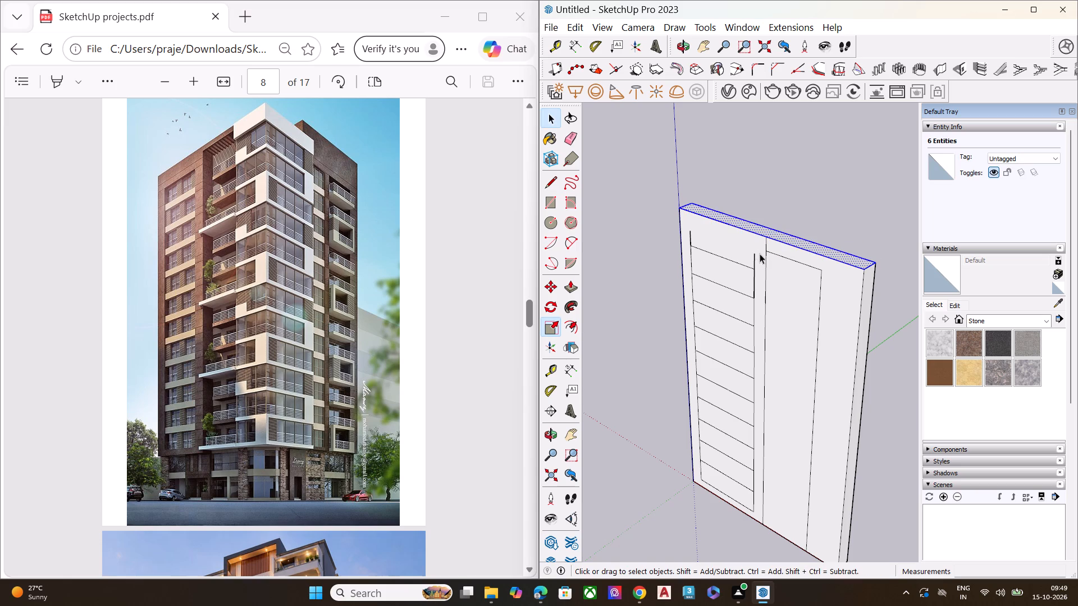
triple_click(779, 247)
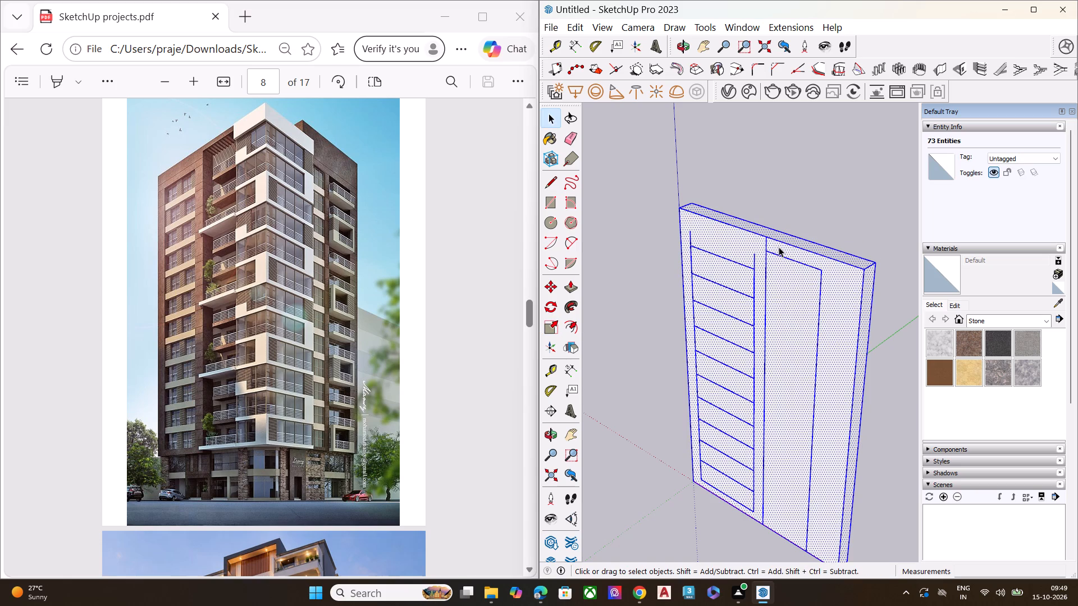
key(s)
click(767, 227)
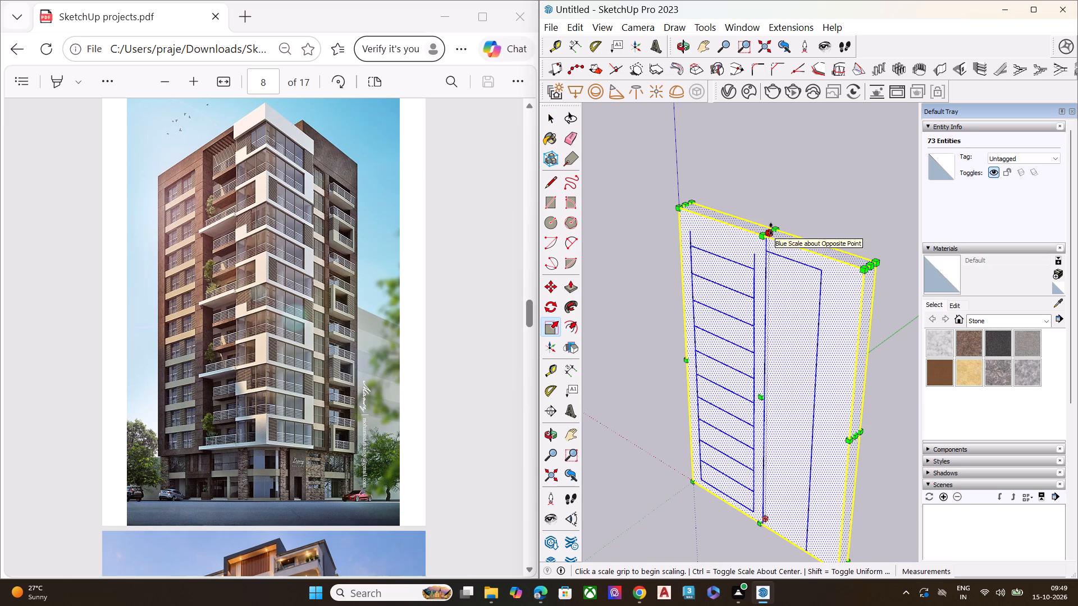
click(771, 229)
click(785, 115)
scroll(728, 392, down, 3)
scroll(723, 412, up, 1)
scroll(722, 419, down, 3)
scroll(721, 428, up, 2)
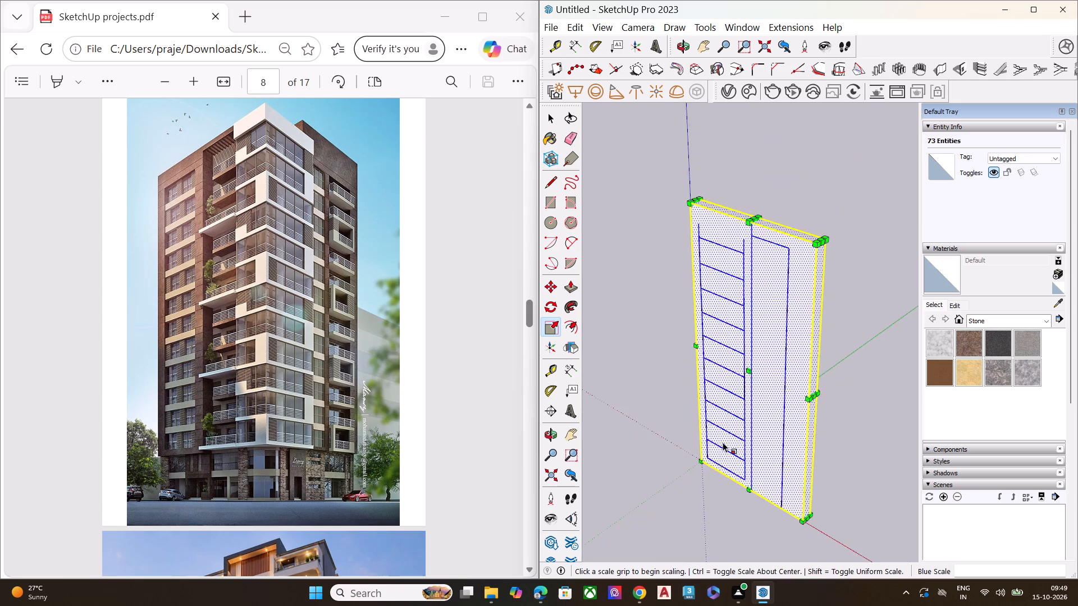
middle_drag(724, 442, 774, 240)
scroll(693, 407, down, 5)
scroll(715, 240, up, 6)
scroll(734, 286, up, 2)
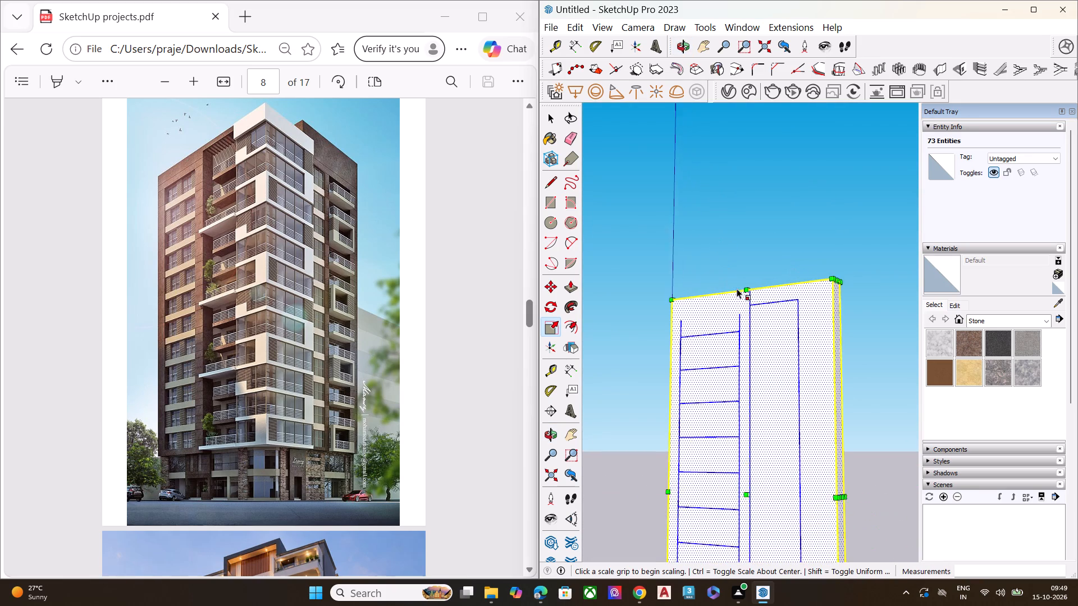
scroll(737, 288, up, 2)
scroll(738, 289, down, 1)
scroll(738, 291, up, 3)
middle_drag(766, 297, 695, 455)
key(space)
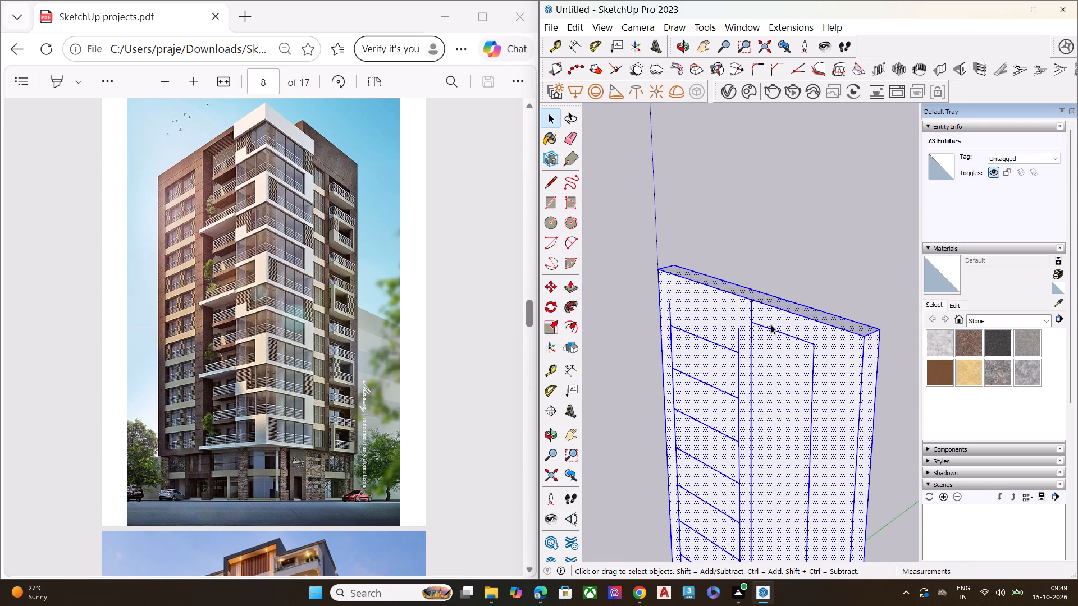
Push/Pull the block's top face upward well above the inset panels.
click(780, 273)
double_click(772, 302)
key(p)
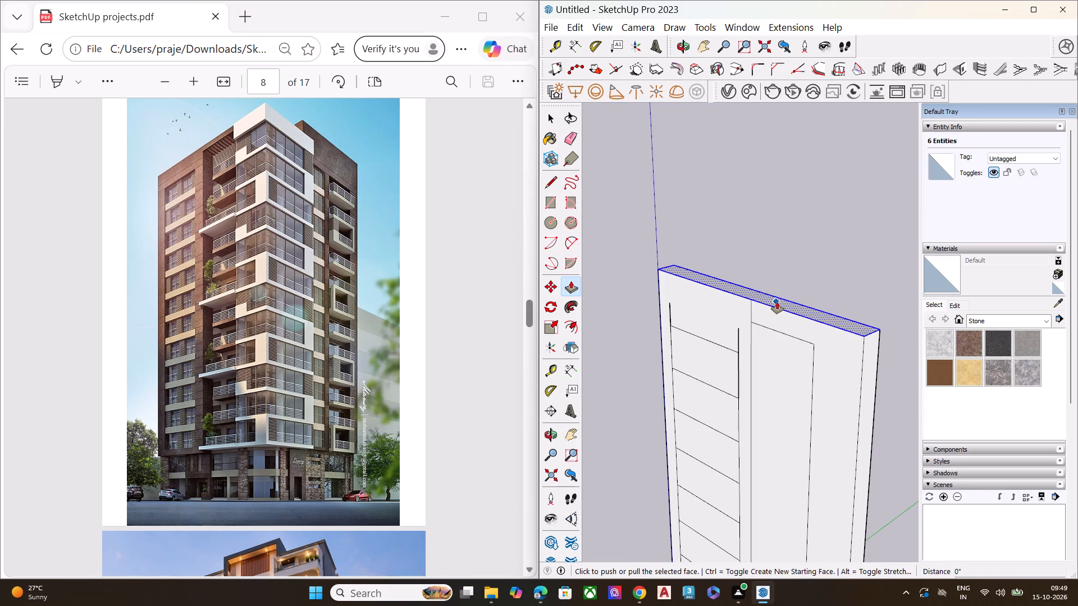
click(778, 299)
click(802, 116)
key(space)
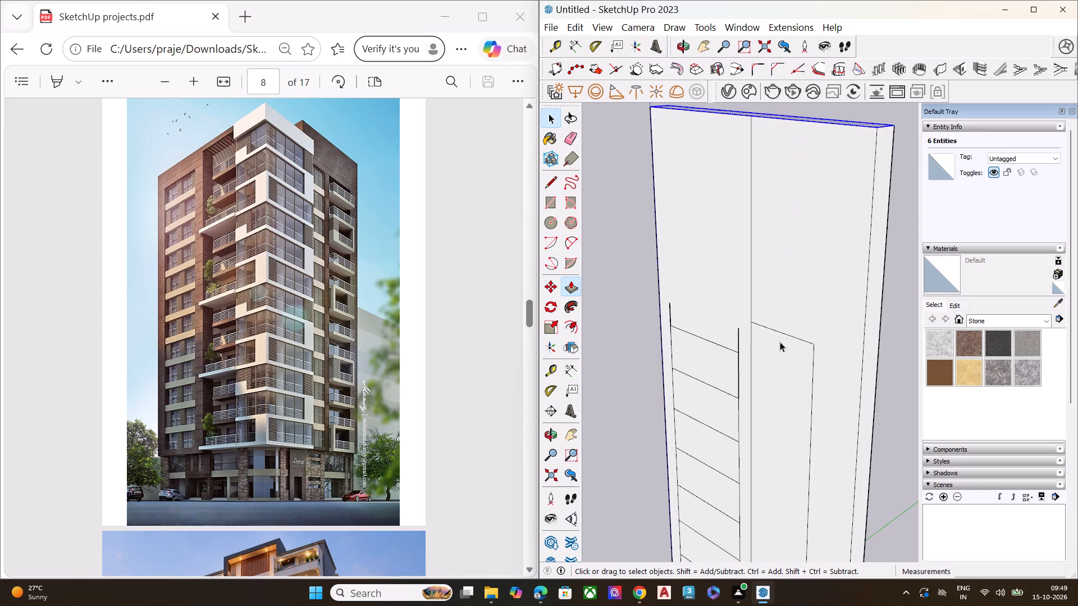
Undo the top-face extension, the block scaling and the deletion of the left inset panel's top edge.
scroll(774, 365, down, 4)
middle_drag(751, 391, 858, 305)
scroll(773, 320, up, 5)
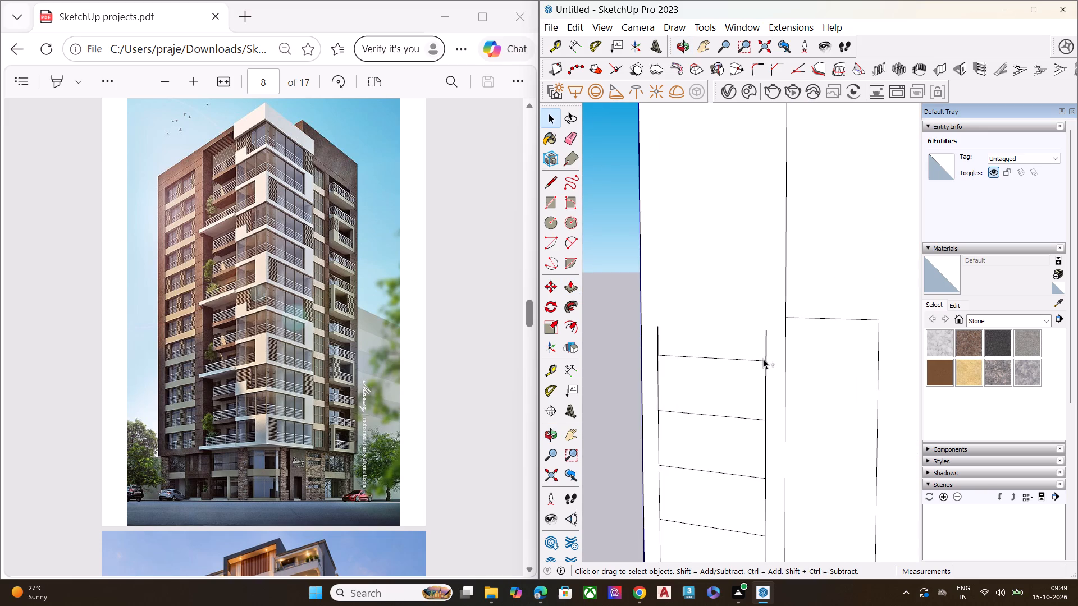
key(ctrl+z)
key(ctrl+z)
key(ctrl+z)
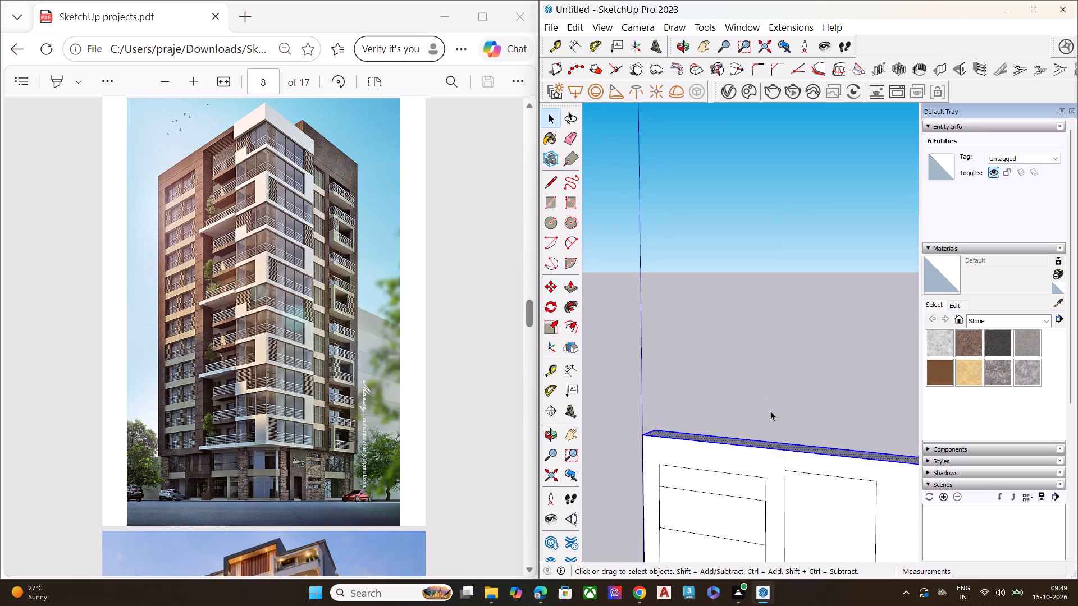
Push/Pull the block's top face upward, leaving tall blank space above both inset panels.
scroll(743, 442, down, 7)
middle_drag(751, 458, 699, 550)
key(p)
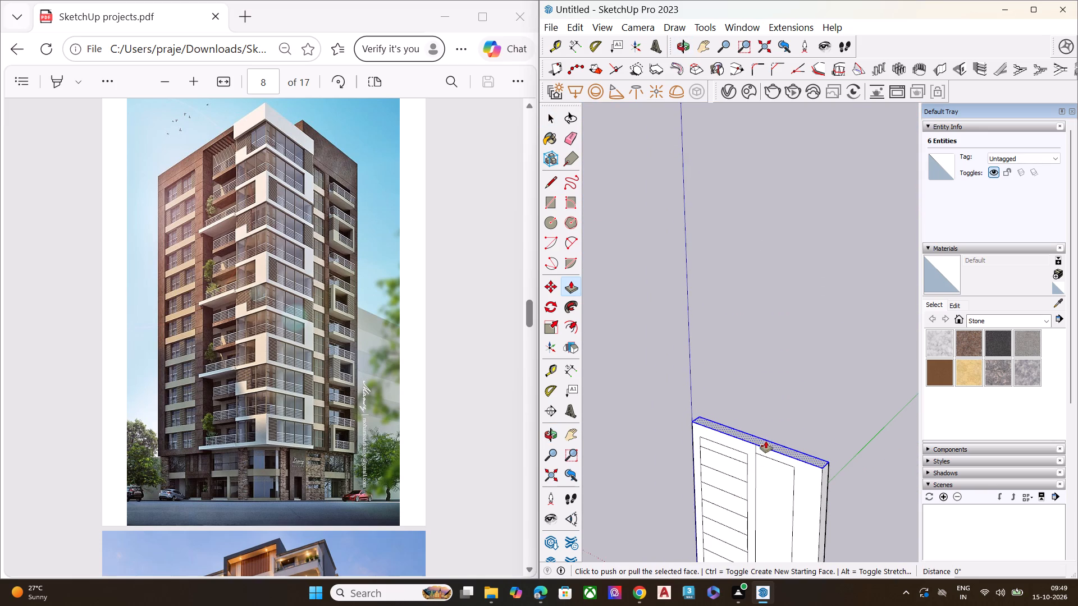
click(760, 438)
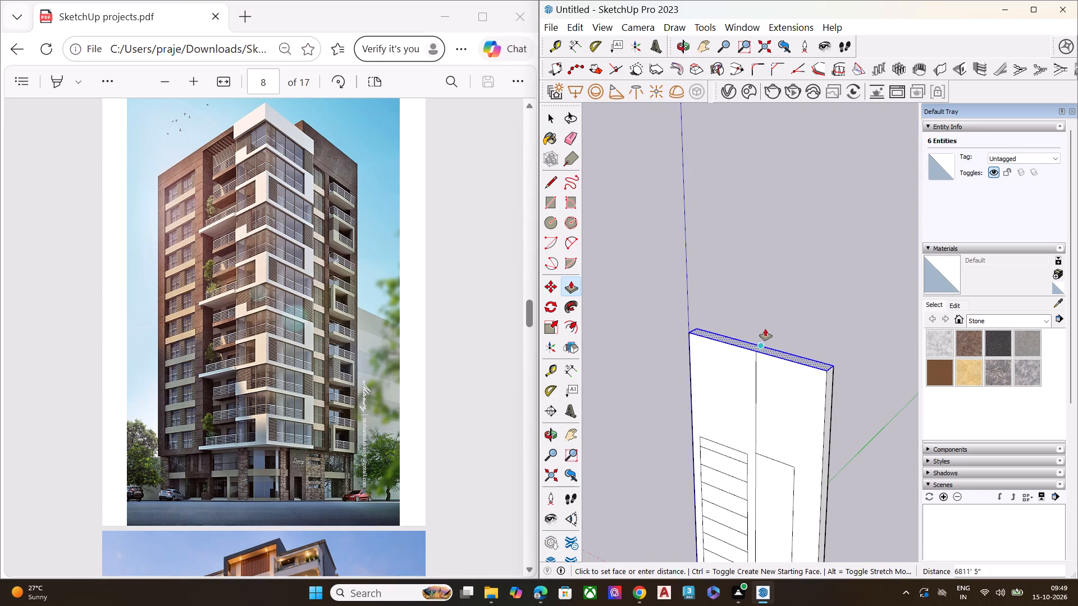
click(785, 253)
key(space)
Delete the top edge and both side stubs of the narrow strip above the topmost floor band in the left inset panel.
middle_drag(748, 449, 748, 433)
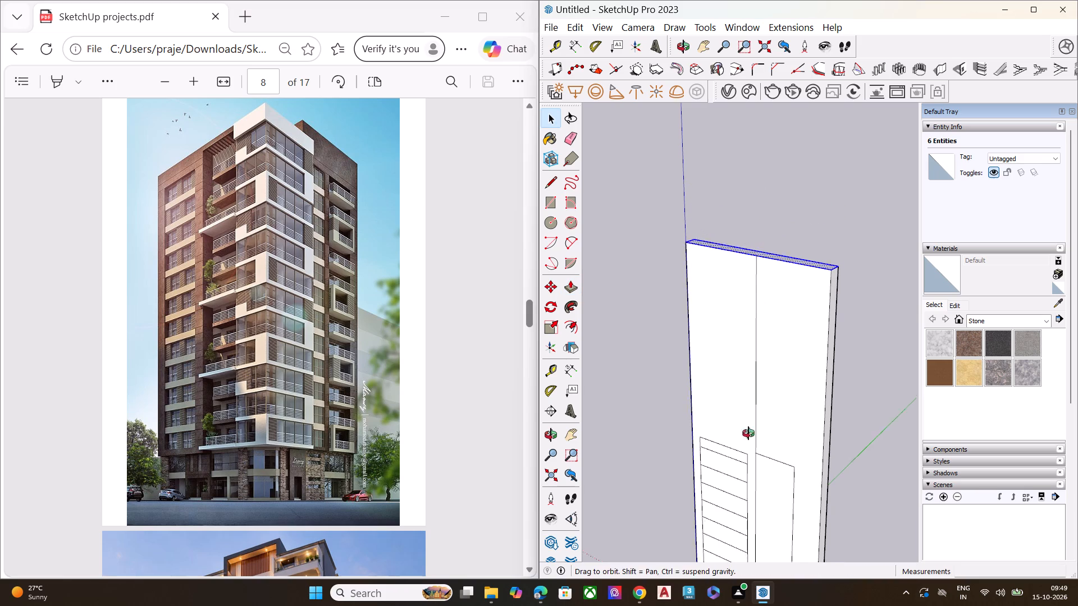
middle_drag(748, 433, 768, 269)
scroll(729, 451, up, 9)
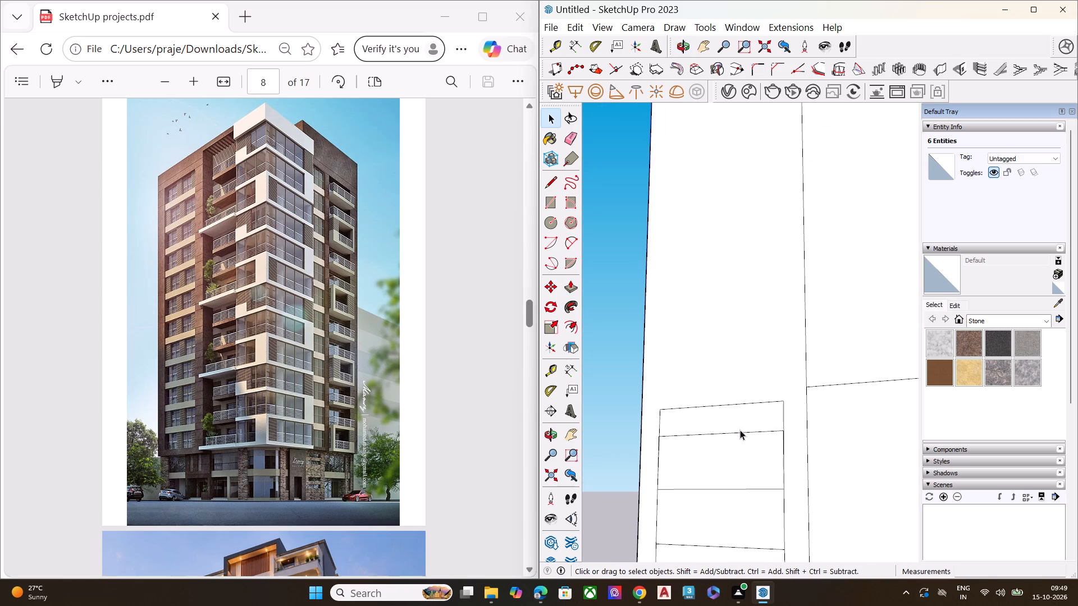
click(760, 403)
key(Delete)
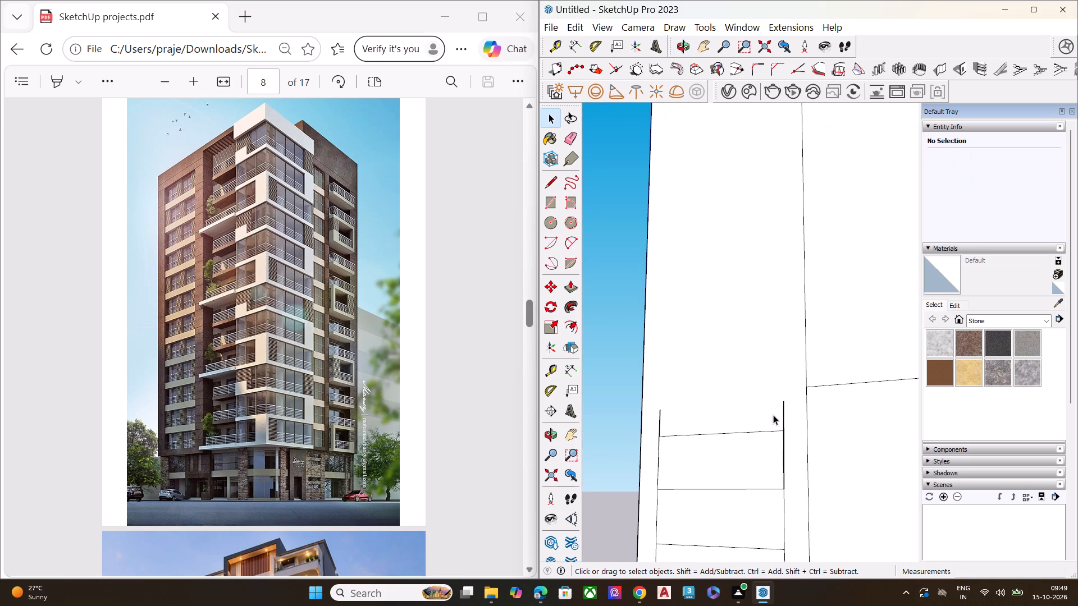
click(785, 409)
click(783, 410)
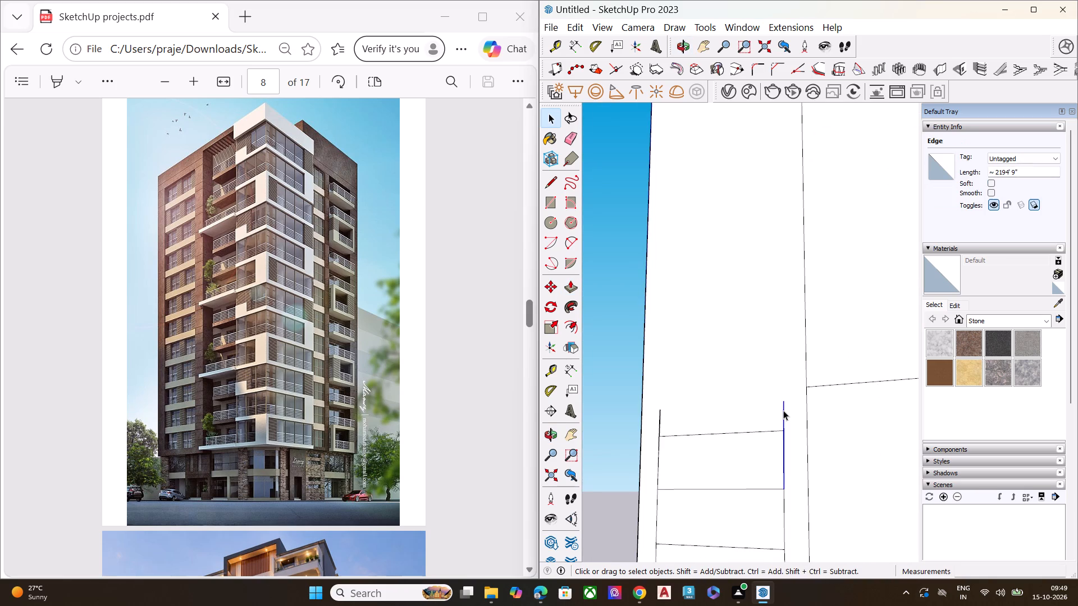
key(Delete)
click(658, 420)
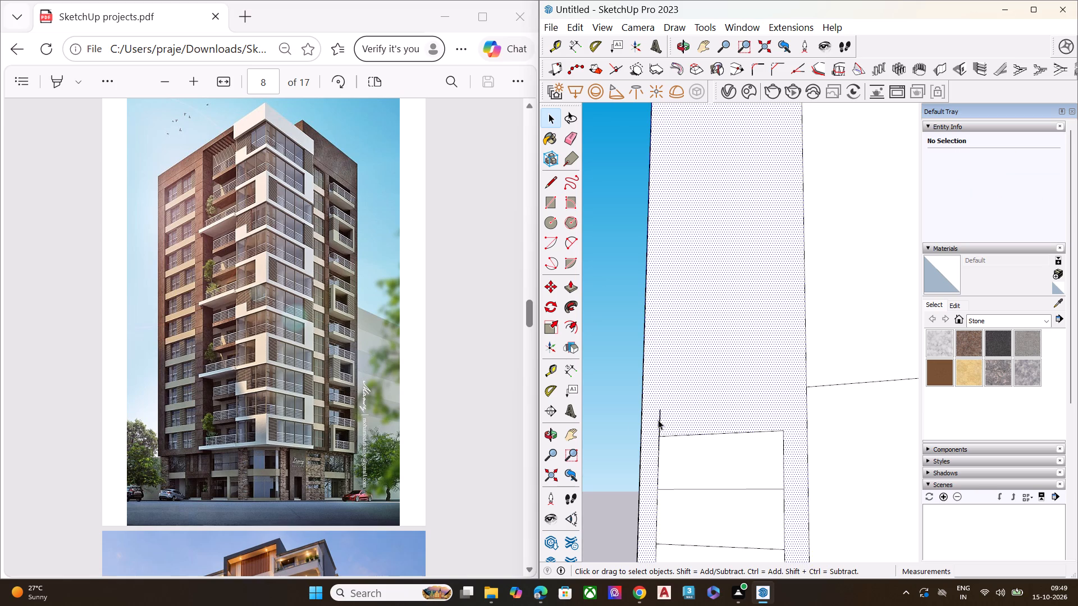
click(660, 423)
key(Delete)
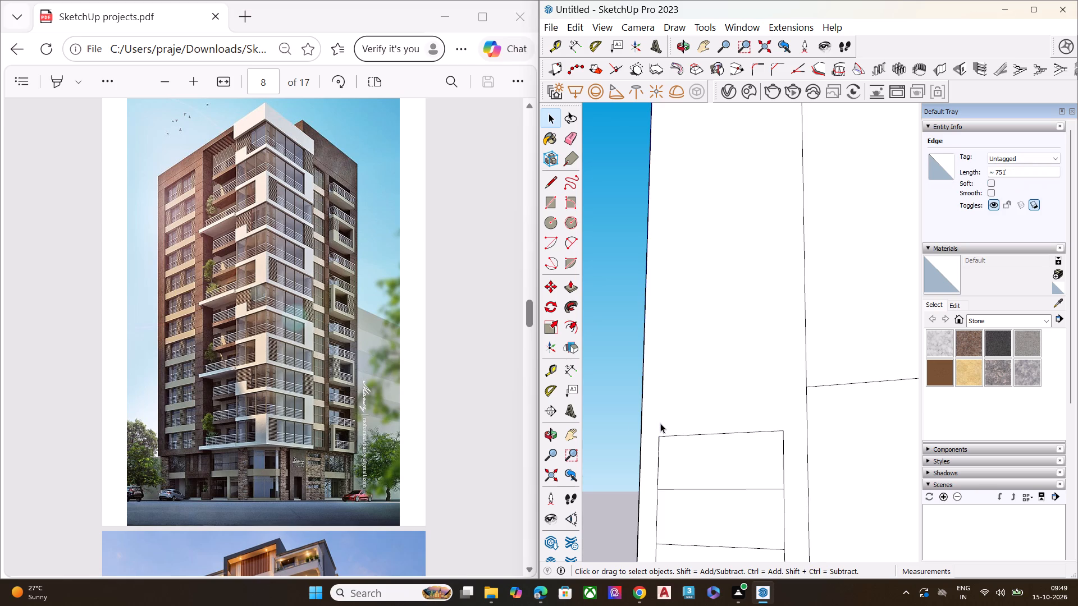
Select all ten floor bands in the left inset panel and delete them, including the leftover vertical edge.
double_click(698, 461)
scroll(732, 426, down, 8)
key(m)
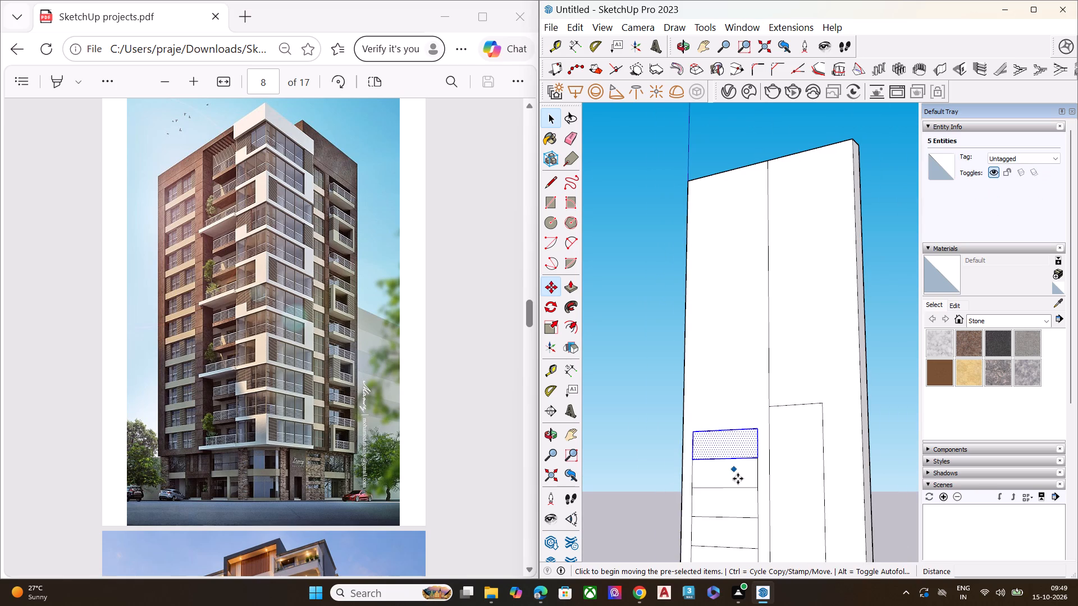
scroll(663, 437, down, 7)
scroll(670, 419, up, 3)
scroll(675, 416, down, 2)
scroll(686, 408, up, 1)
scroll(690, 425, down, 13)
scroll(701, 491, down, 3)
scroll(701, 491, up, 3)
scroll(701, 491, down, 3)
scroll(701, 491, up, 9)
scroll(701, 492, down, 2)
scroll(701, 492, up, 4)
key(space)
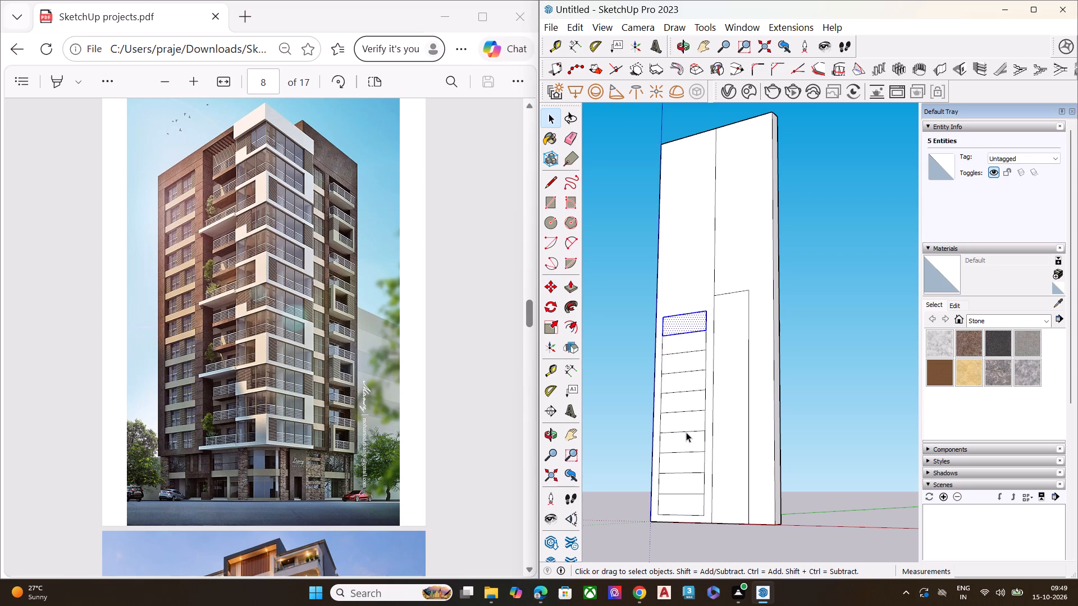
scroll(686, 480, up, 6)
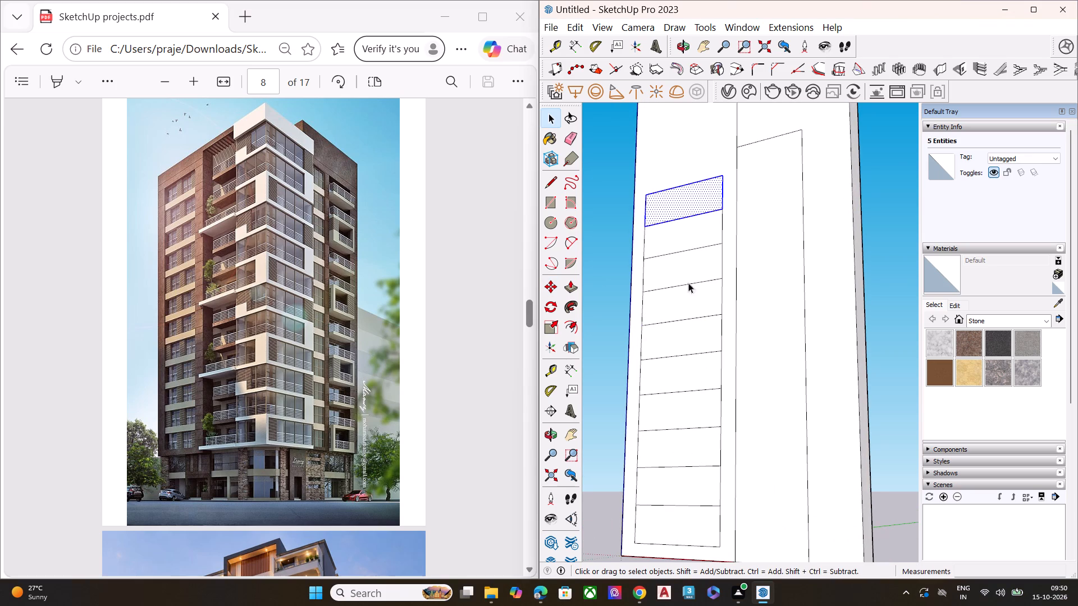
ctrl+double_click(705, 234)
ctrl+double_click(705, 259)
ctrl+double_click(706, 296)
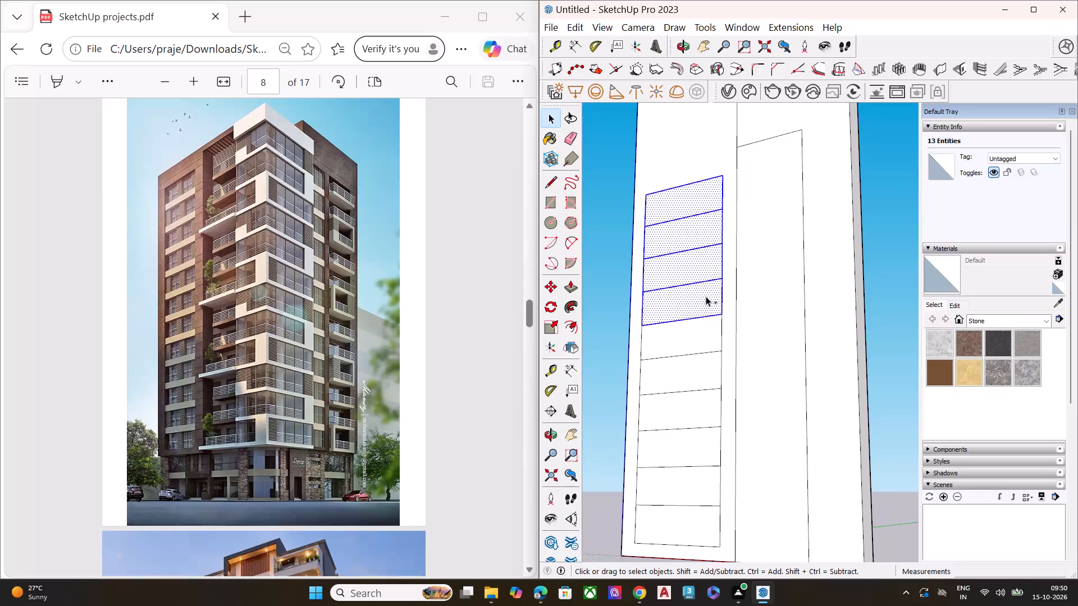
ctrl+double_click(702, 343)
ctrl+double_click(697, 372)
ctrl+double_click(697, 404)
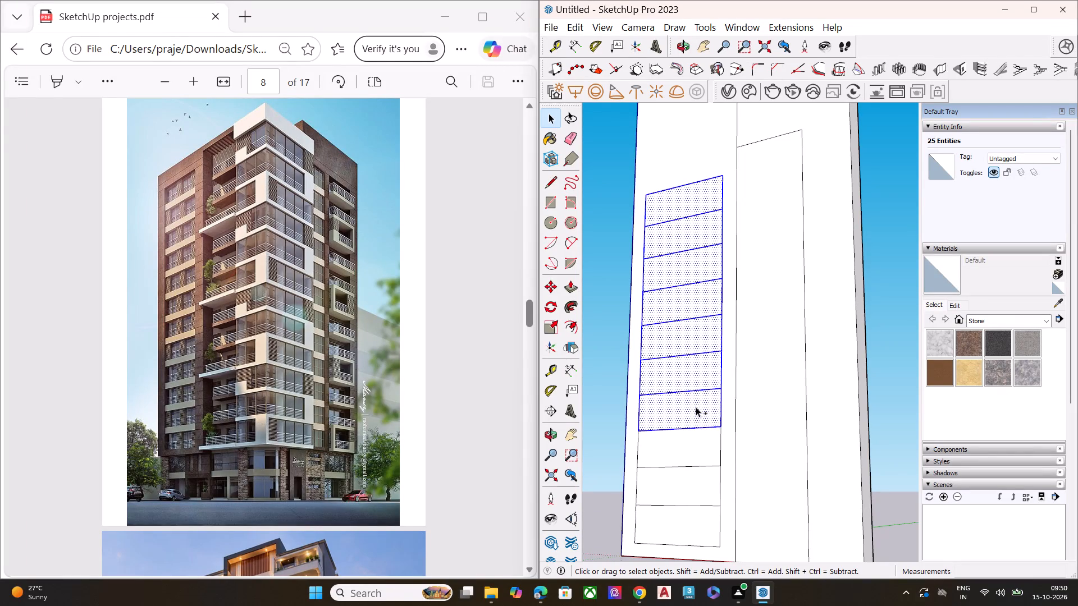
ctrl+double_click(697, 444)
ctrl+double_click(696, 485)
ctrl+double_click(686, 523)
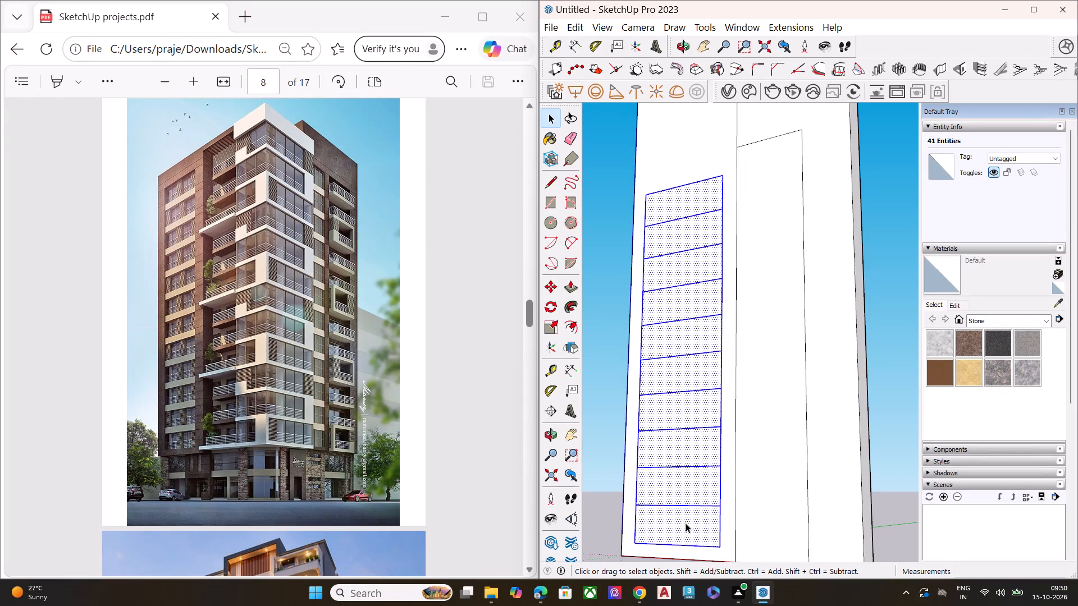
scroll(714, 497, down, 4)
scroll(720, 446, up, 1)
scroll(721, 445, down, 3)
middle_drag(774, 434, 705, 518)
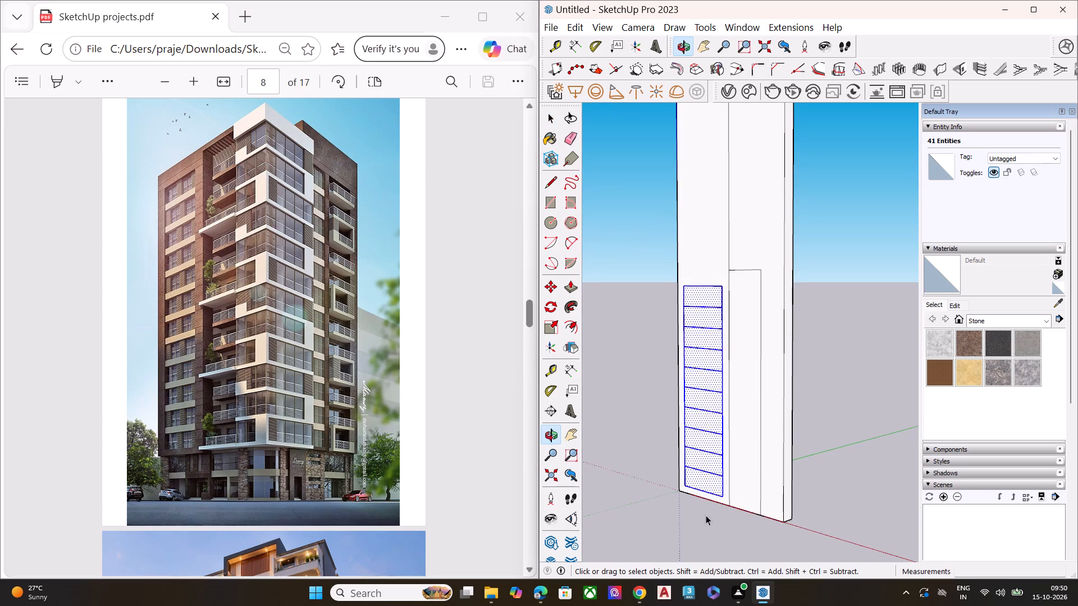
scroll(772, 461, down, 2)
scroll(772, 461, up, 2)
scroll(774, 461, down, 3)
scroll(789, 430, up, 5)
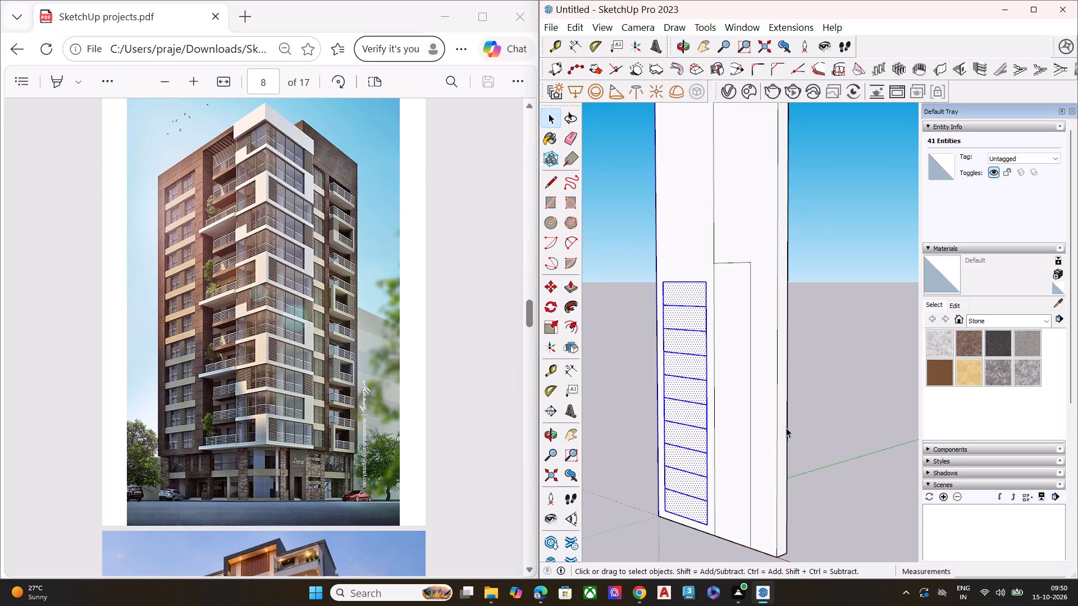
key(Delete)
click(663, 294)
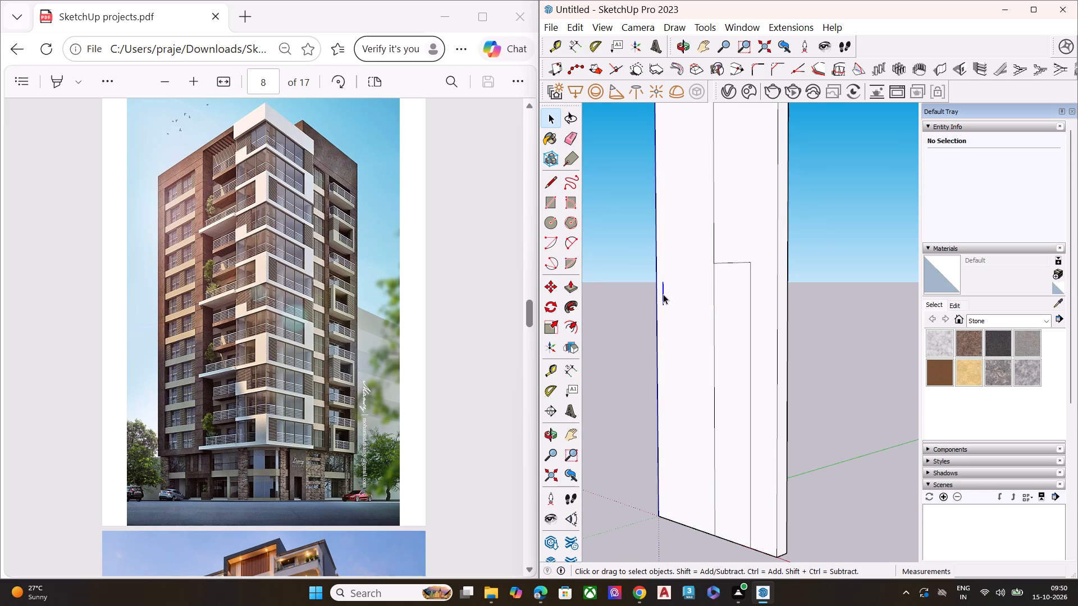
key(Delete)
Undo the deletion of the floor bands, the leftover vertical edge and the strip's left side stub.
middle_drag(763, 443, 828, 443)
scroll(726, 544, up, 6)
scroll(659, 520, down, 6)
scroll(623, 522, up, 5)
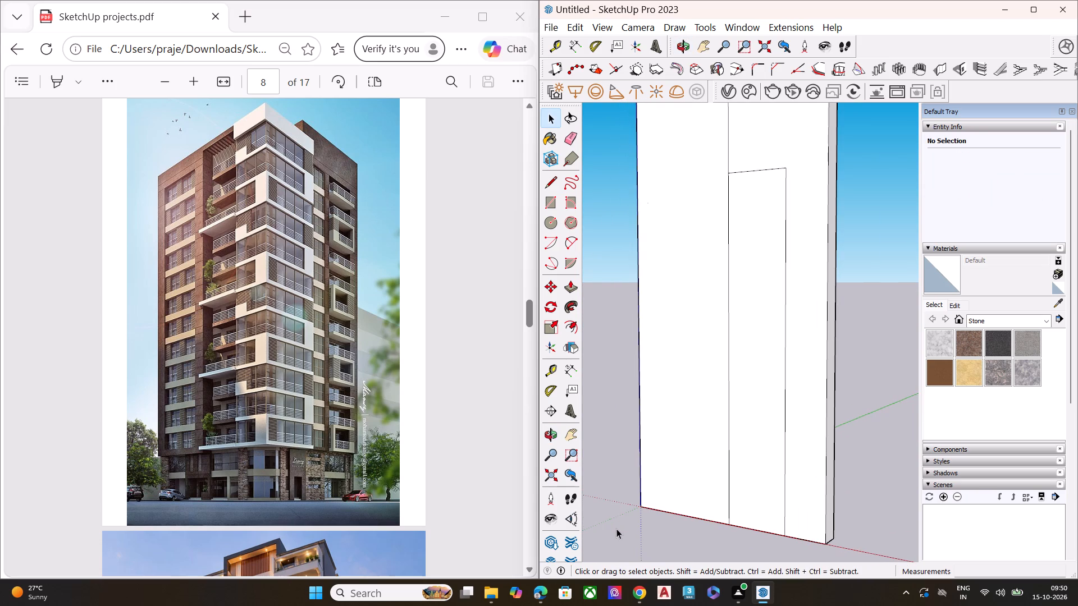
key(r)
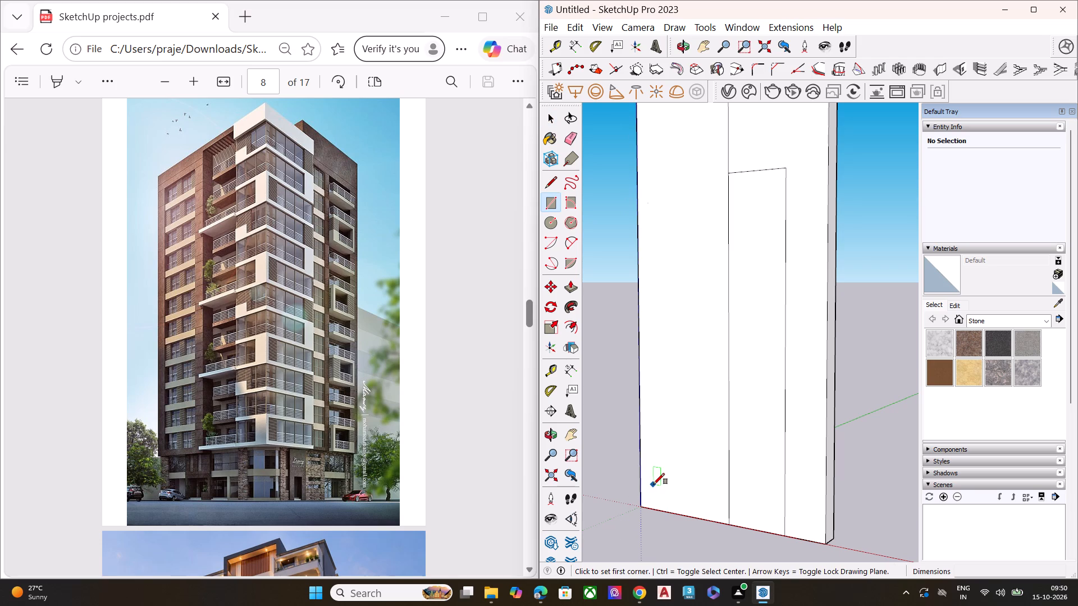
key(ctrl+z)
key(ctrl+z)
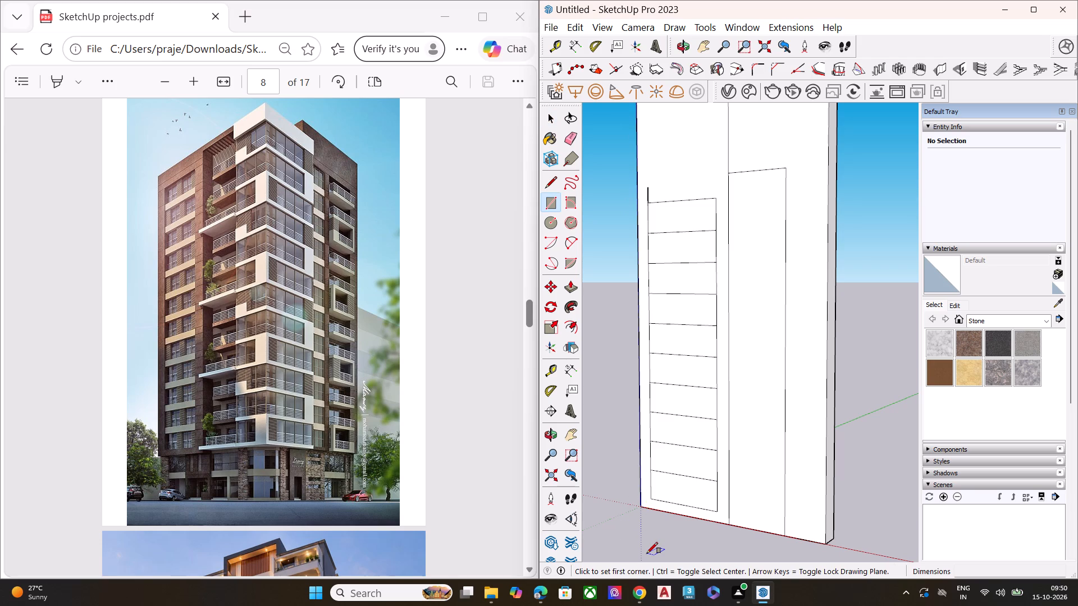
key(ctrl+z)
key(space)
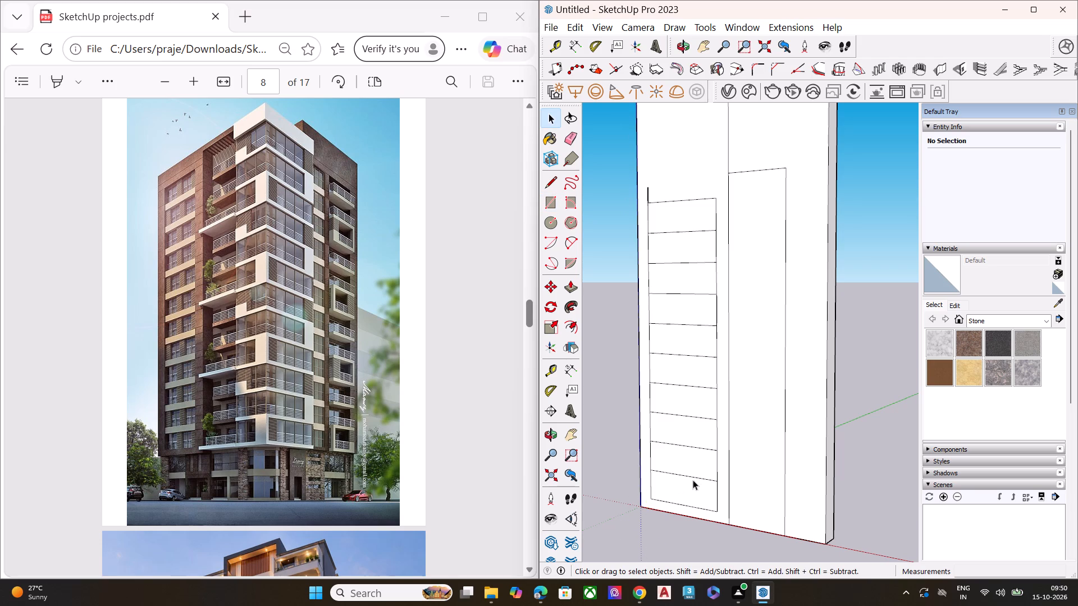
Select all ten floor bands in the left inset panel and scale them upward together, past the right inset panel's top.
triple_click(691, 483)
double_click(691, 483)
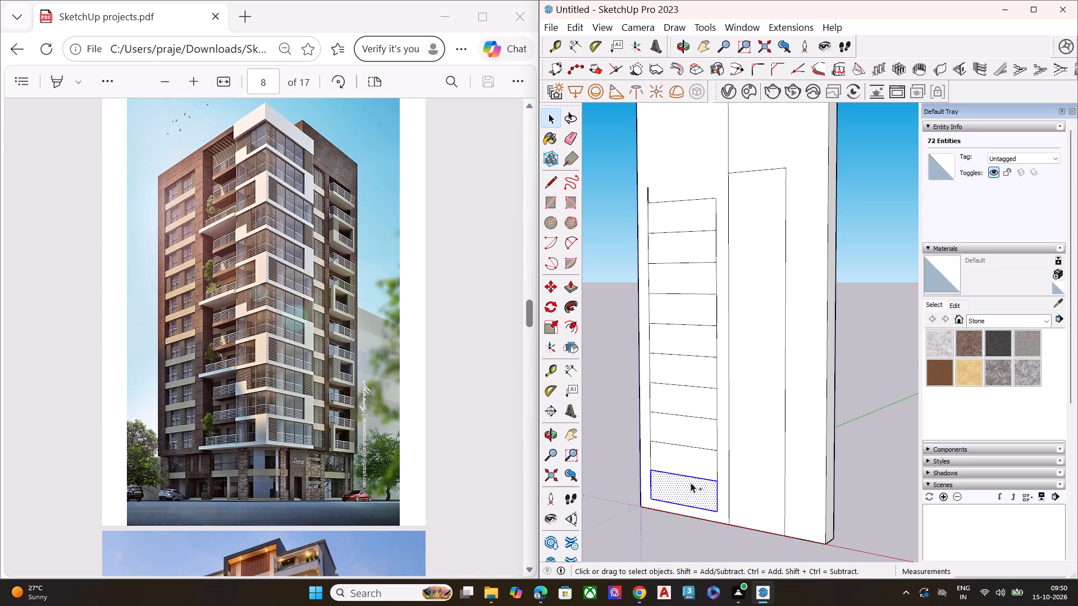
ctrl+double_click(692, 470)
ctrl+double_click(692, 431)
ctrl+double_click(693, 410)
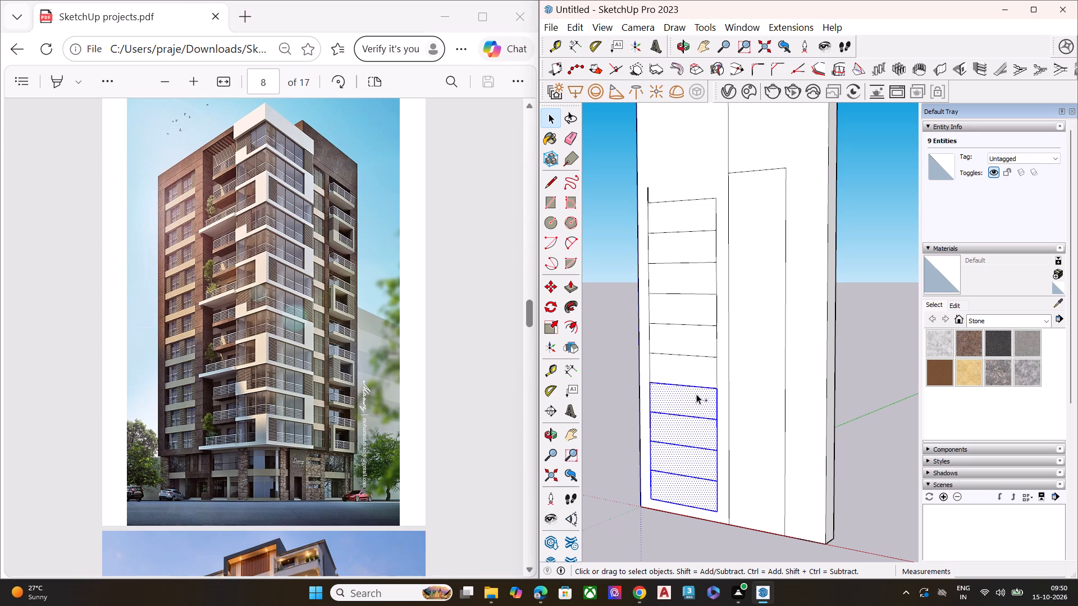
ctrl+double_click(697, 378)
ctrl+double_click(696, 345)
ctrl+double_click(690, 314)
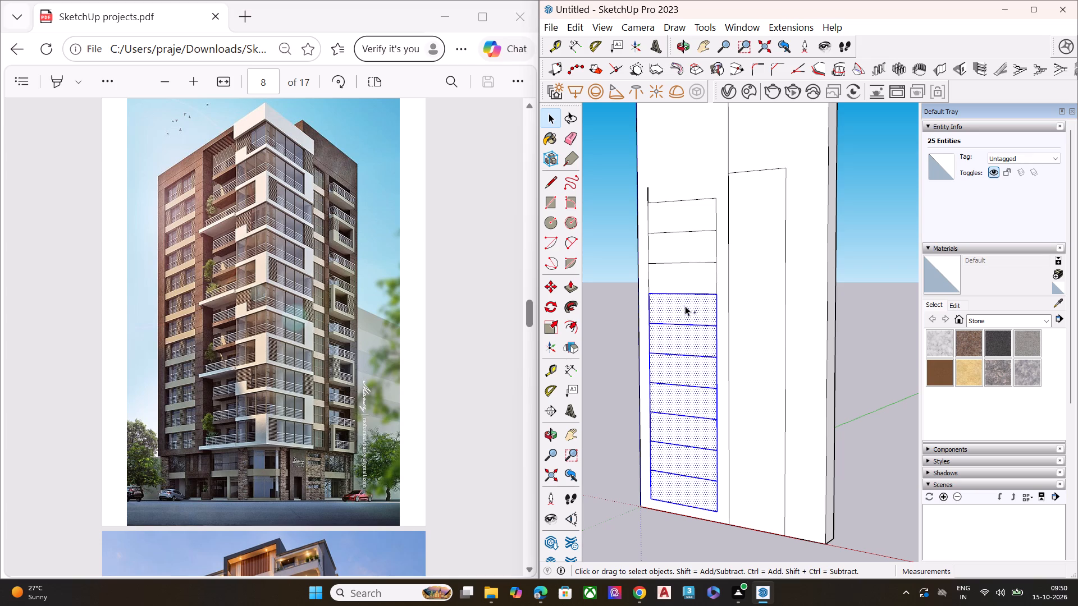
ctrl+double_click(696, 279)
ctrl+double_click(693, 254)
ctrl+double_click(684, 270)
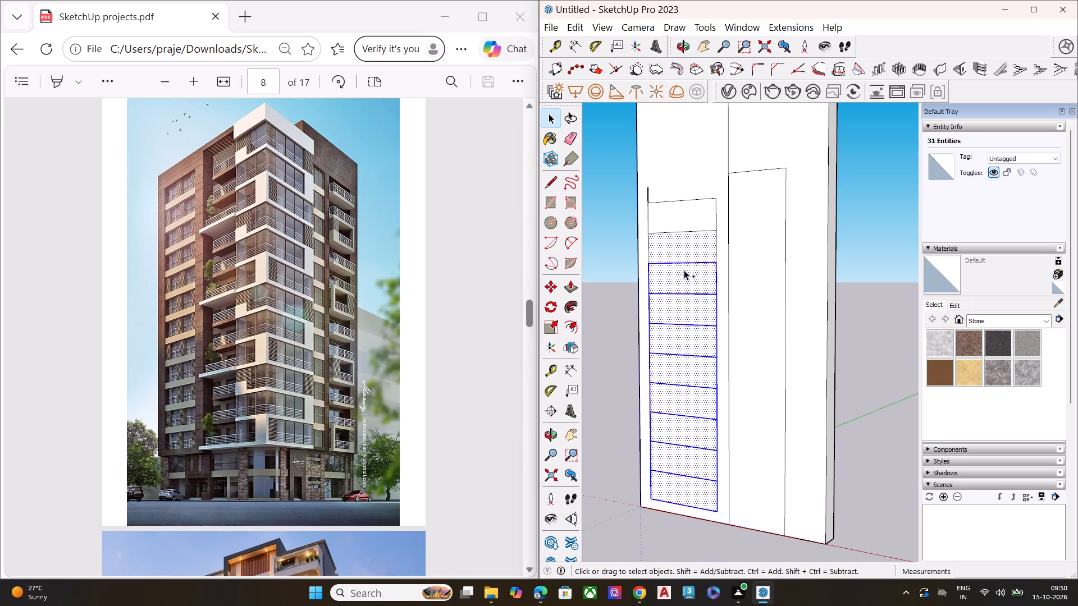
ctrl+double_click(697, 251)
ctrl+double_click(696, 221)
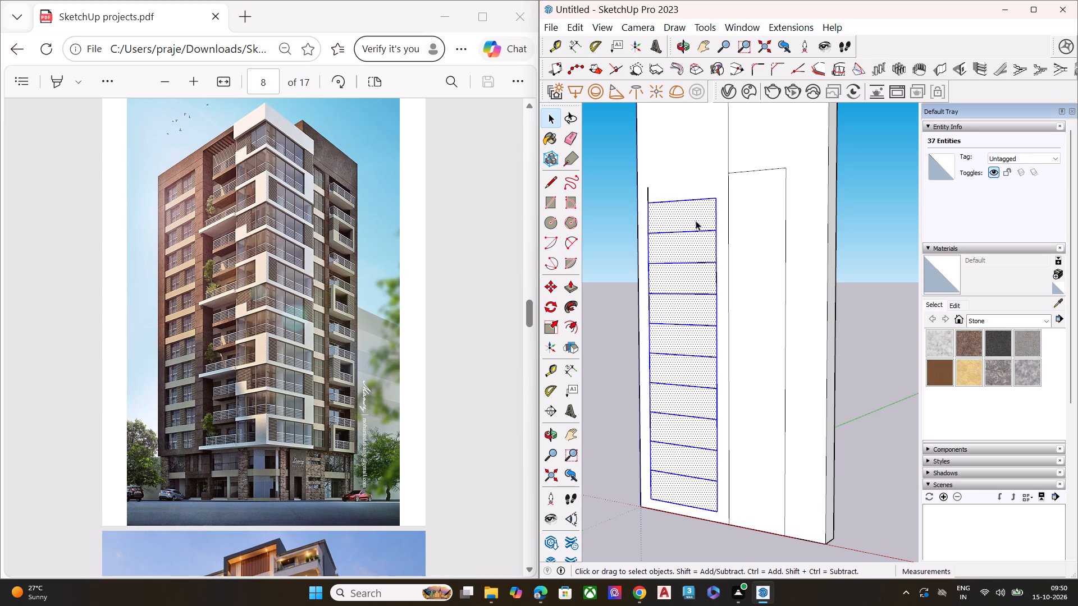
key(s)
click(682, 196)
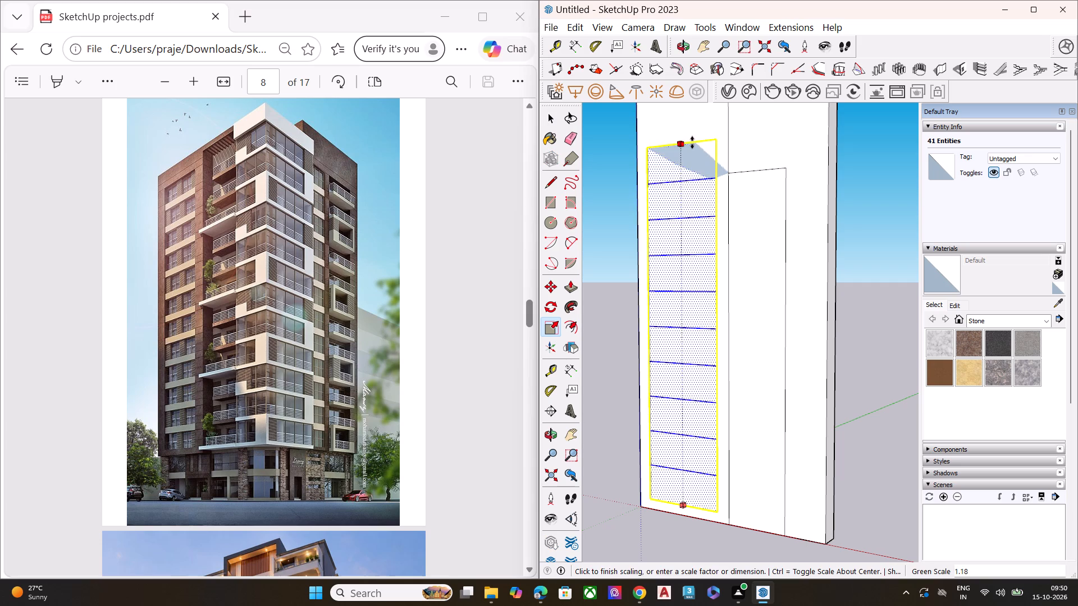
click(691, 149)
key(space)
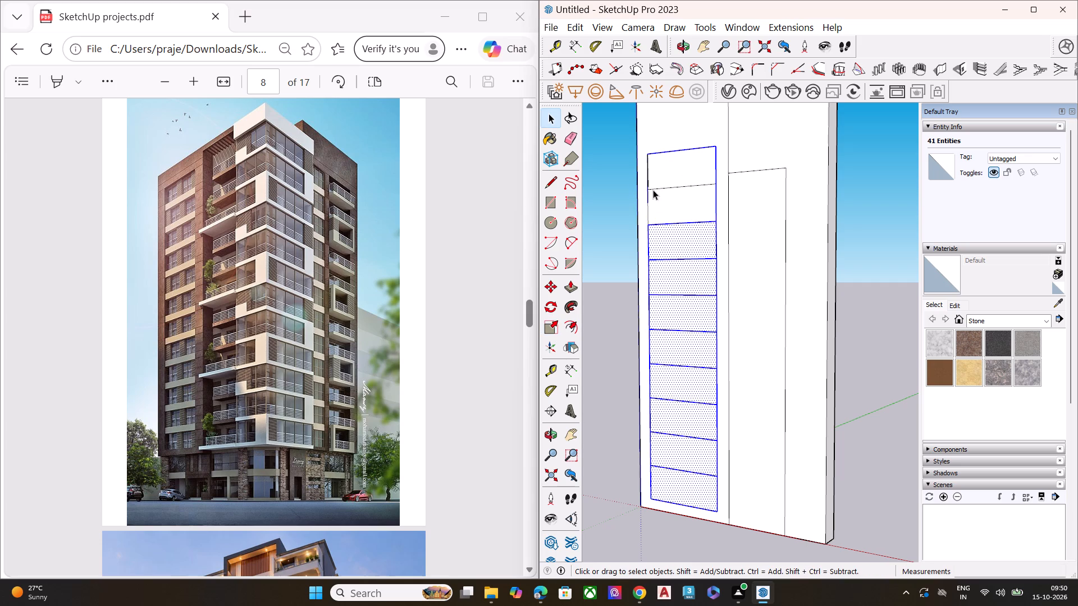
Delete the leftover vertical edge beside the upper floor bands of the left inset panel.
click(649, 182)
key(Delete)
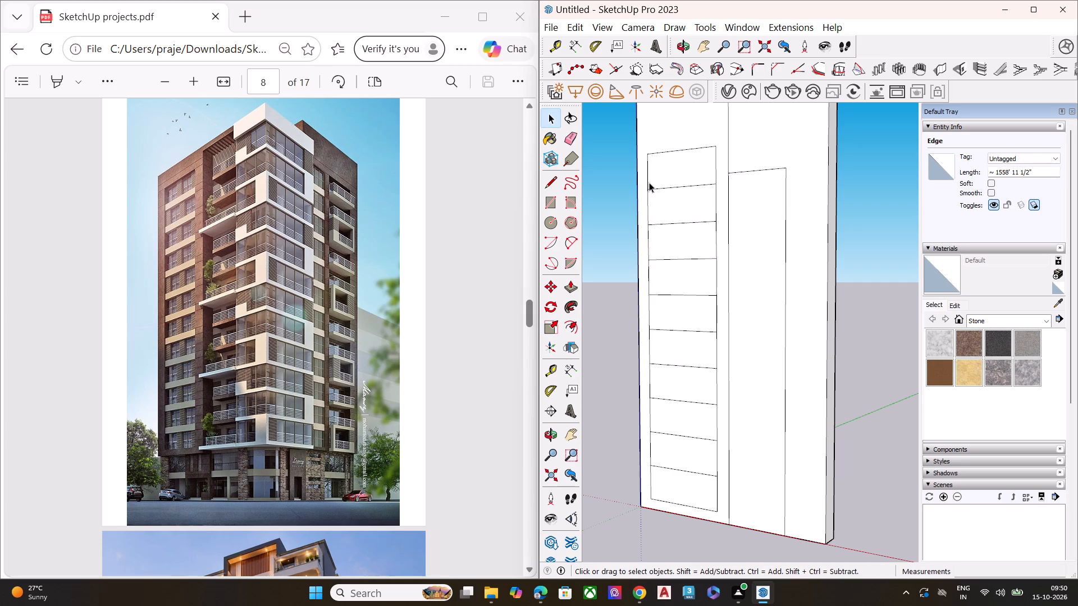
Copy the topmost floor band upward twice, stacking each copy on the previous one from endpoint to endpoint.
scroll(697, 291, down, 1)
scroll(696, 294, up, 1)
scroll(695, 310, down, 2)
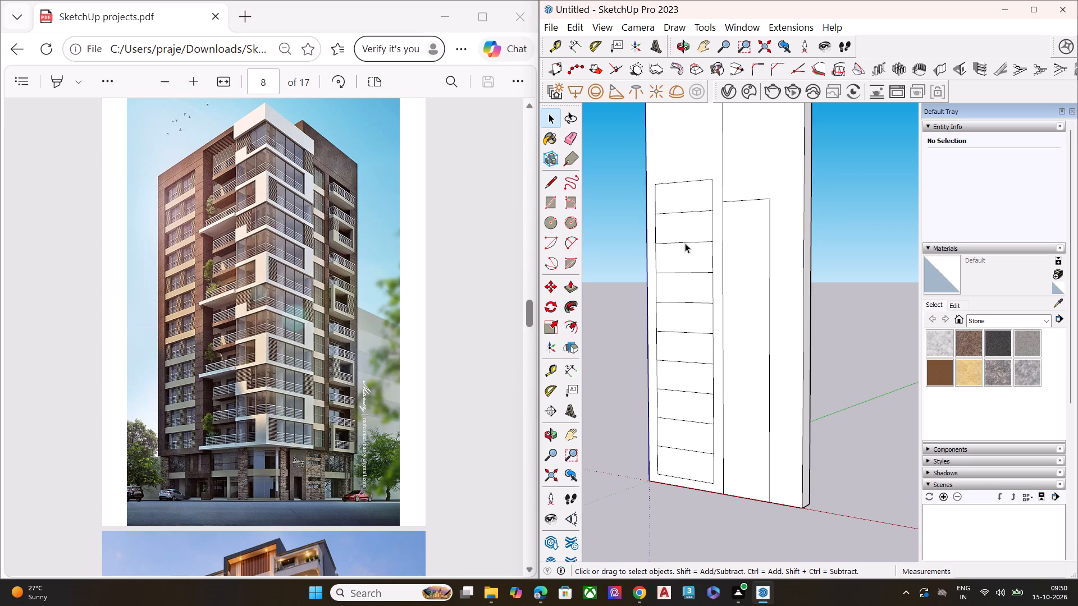
scroll(707, 368, down, 2)
scroll(707, 390, up, 1)
scroll(707, 392, down, 6)
scroll(690, 225, up, 8)
double_click(693, 399)
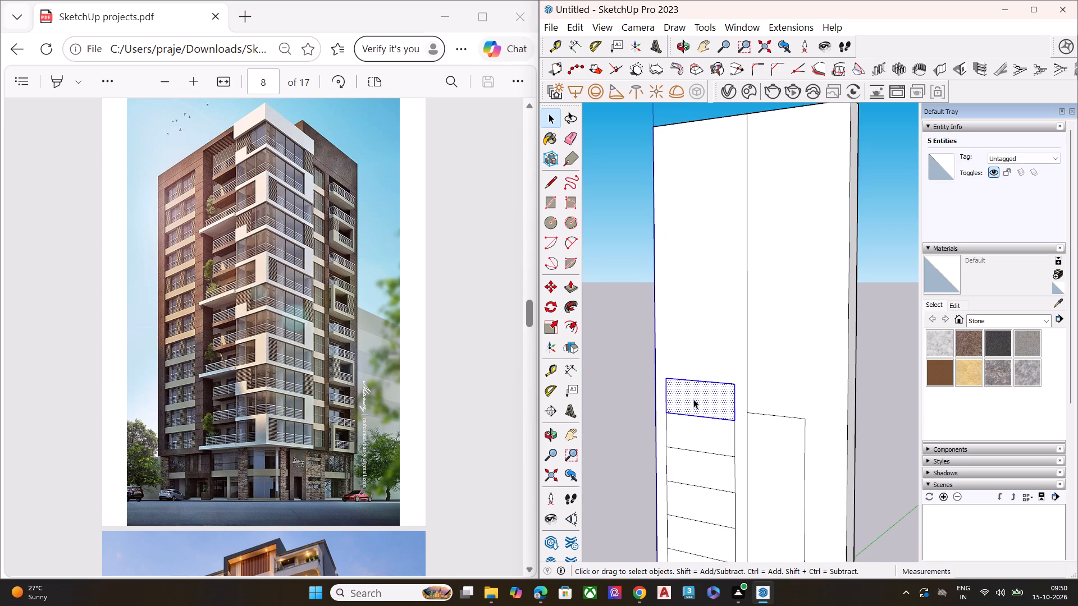
key(m)
click(735, 420)
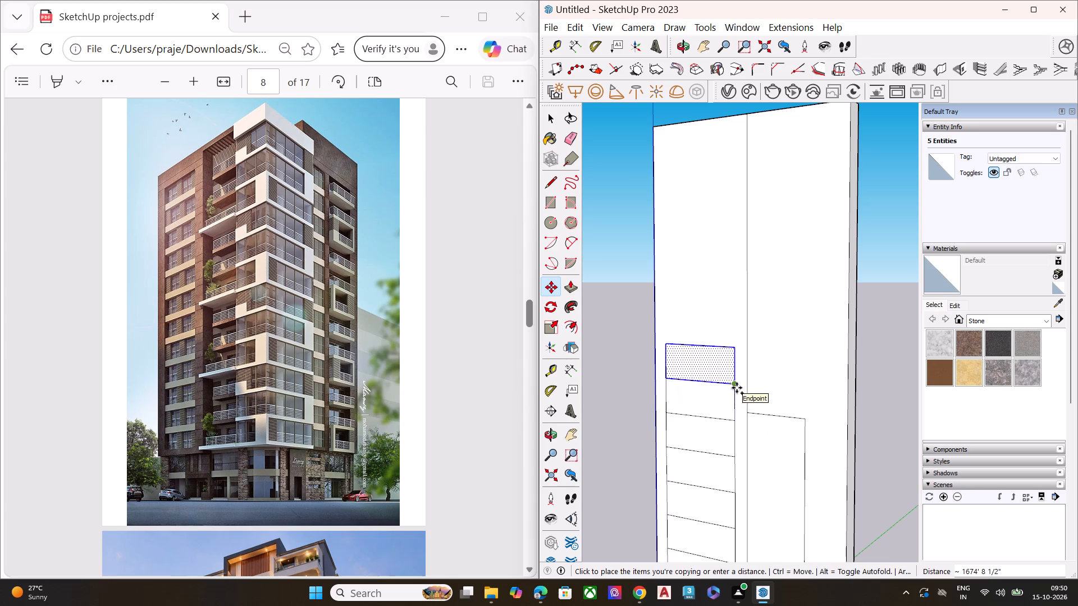
click(737, 388)
click(736, 385)
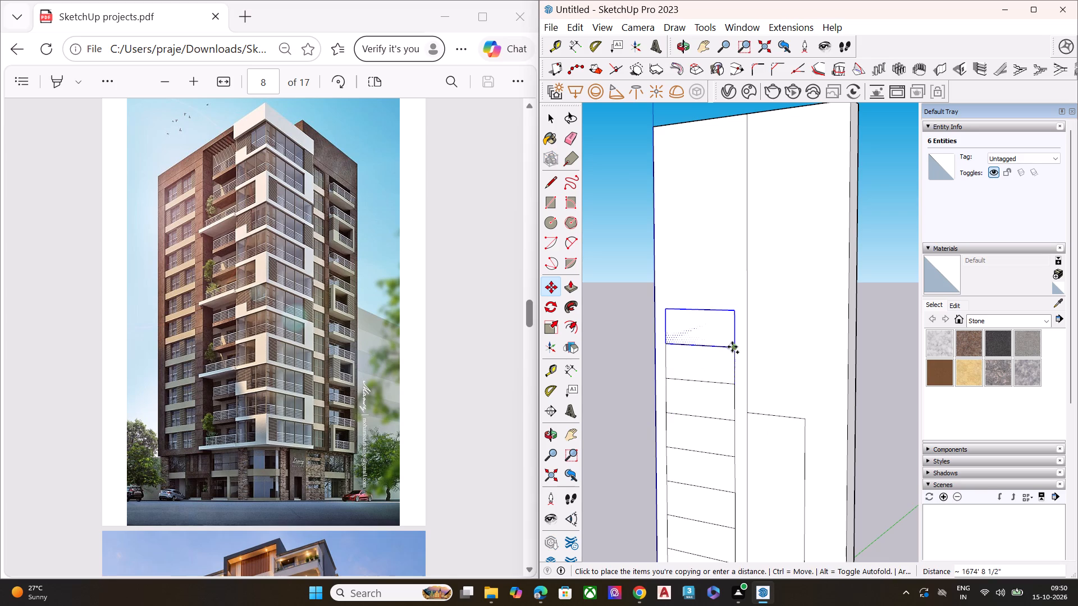
click(732, 347)
key(space)
Push/Pull the block's top face down to just above the topmost floor band of the left inset panel.
scroll(706, 385, down, 6)
scroll(714, 389, up, 1)
scroll(714, 394, down, 4)
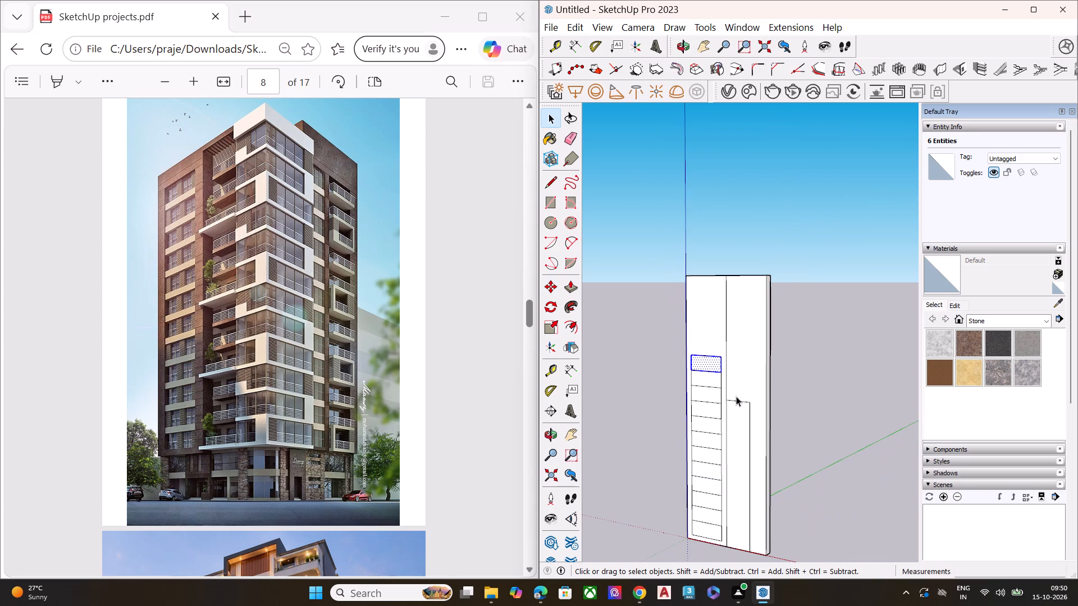
middle_drag(761, 380, 680, 524)
scroll(815, 261, up, 4)
scroll(767, 253, down, 2)
scroll(753, 262, up, 1)
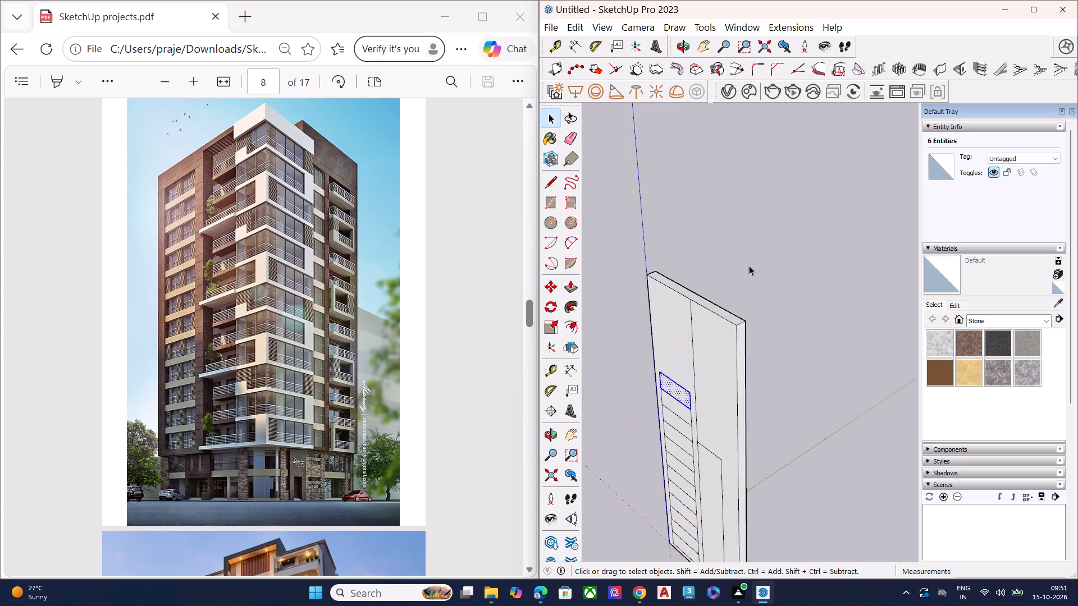
scroll(749, 265, up, 2)
double_click(716, 318)
key(p)
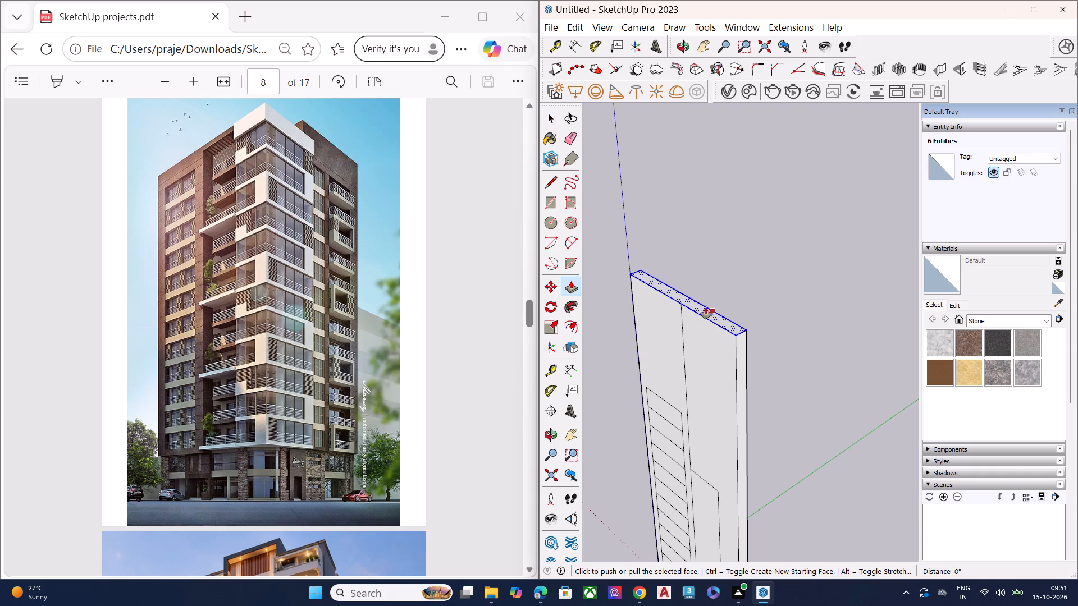
click(686, 293)
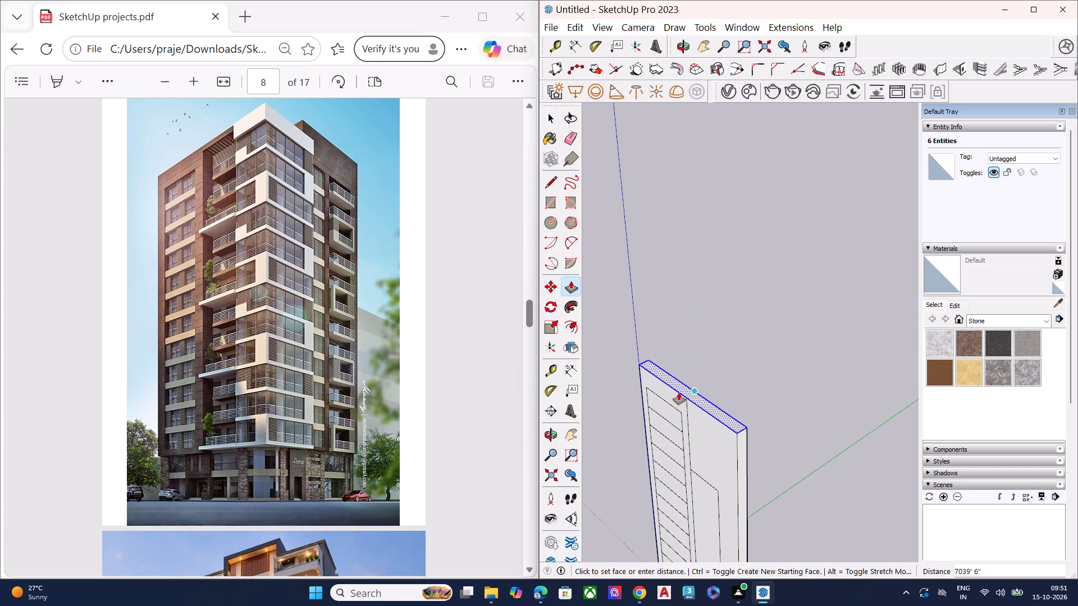
click(680, 391)
key(space)
middle_drag(693, 401, 752, 273)
click(751, 277)
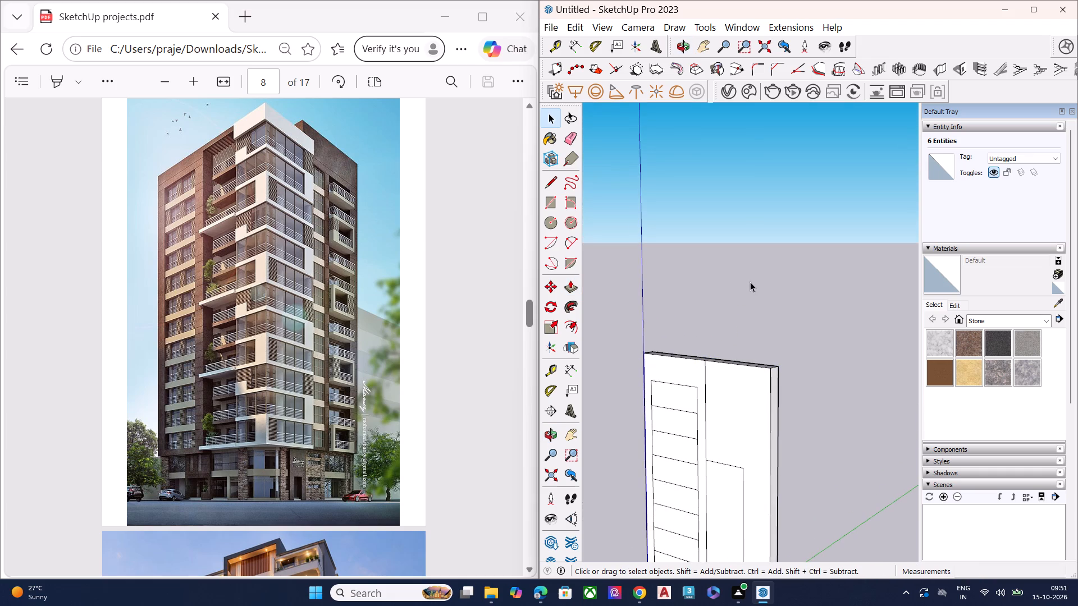
Scale the right inset panel's height by about 1.29, and stretch it slightly more to end just above the left panel's top.
scroll(760, 384, down, 4)
scroll(759, 383, up, 1)
scroll(759, 383, down, 10)
scroll(742, 526, down, 1)
scroll(743, 526, up, 4)
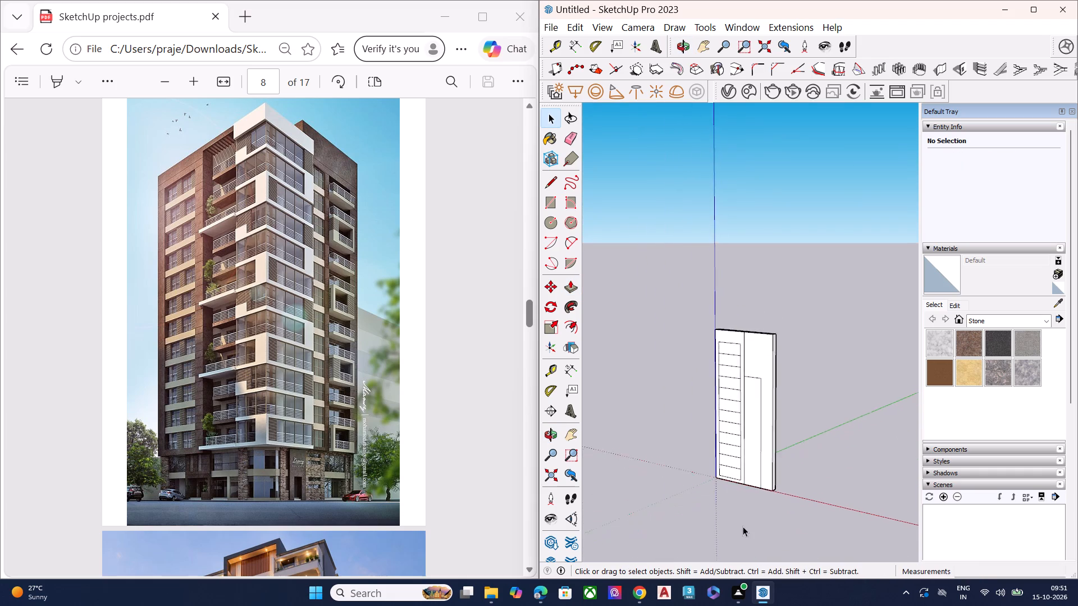
scroll(743, 526, up, 2)
scroll(759, 393, up, 3)
scroll(763, 389, down, 3)
scroll(764, 387, up, 5)
click(756, 347)
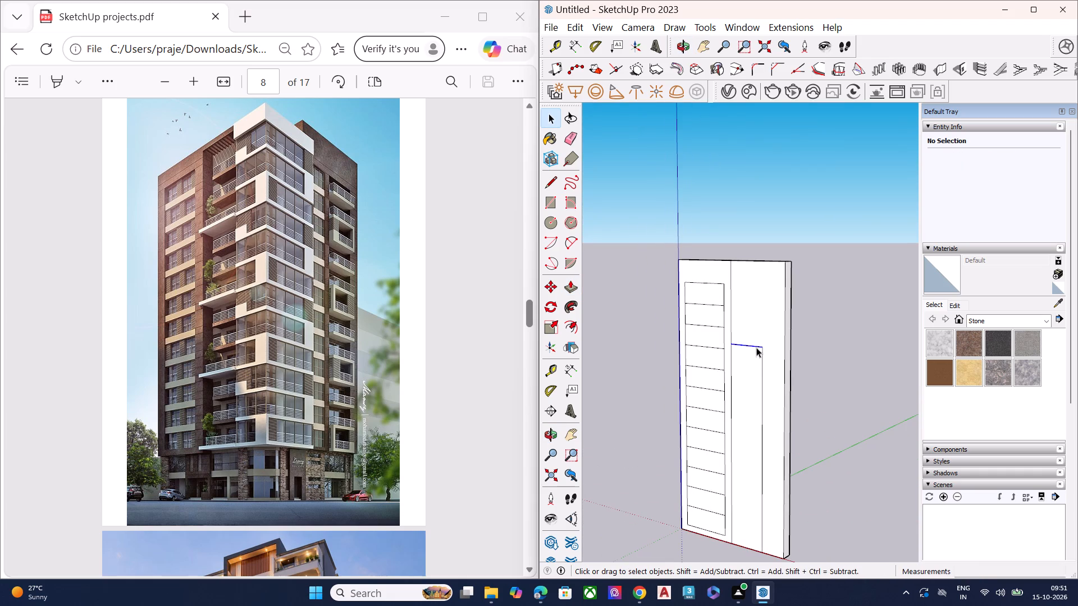
double_click(752, 359)
key(s)
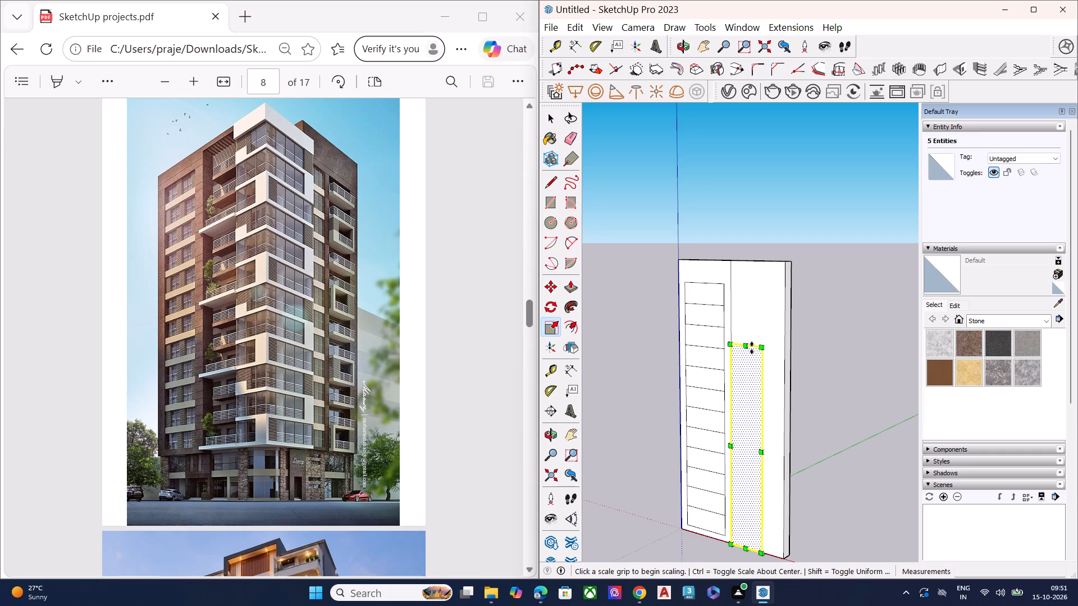
click(748, 347)
click(727, 286)
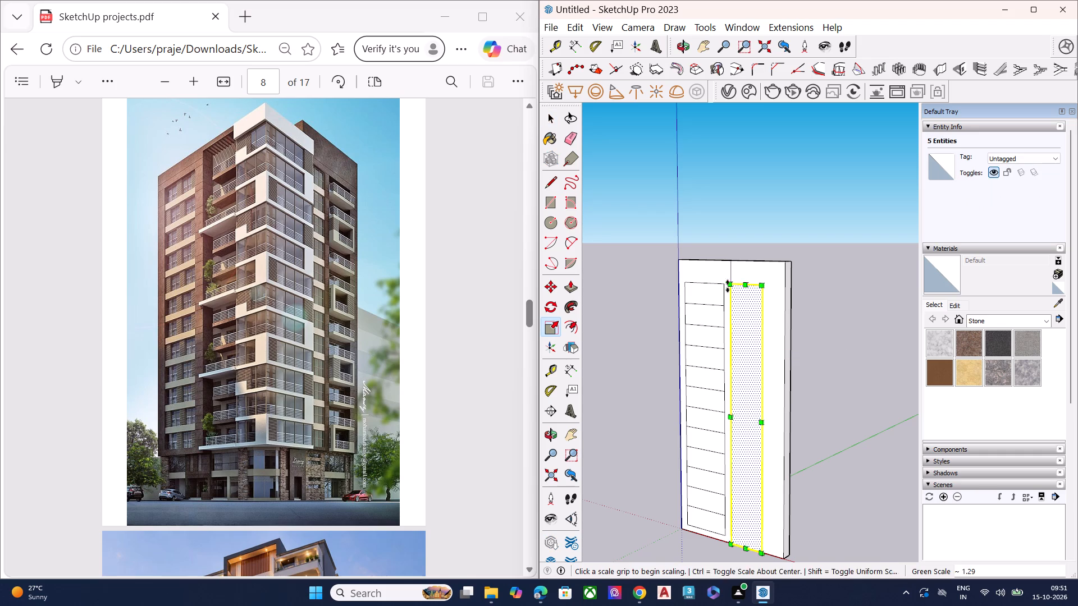
scroll(748, 280, up, 10)
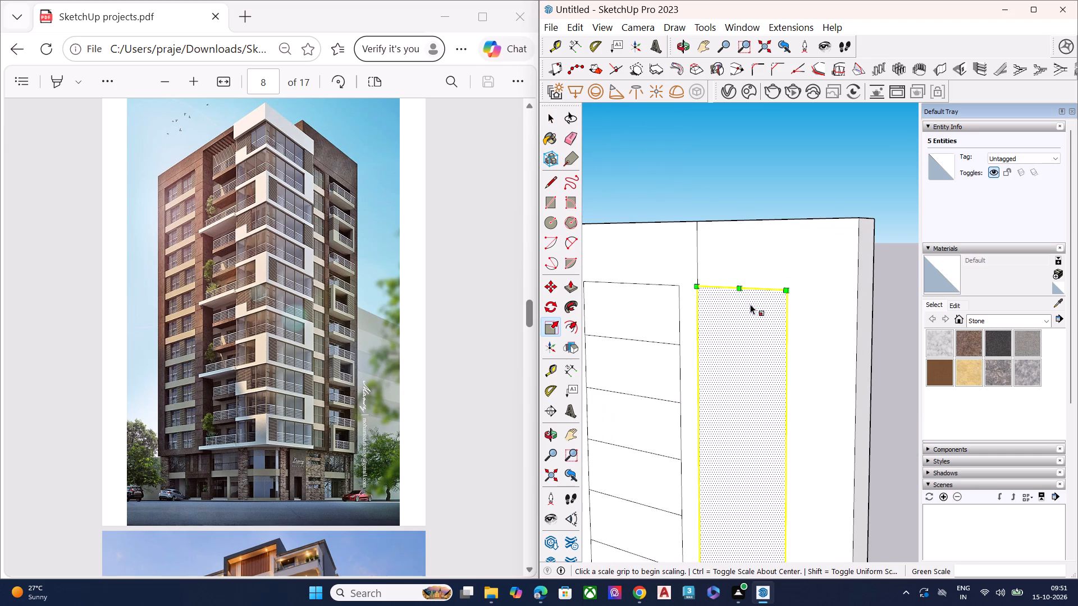
click(739, 286)
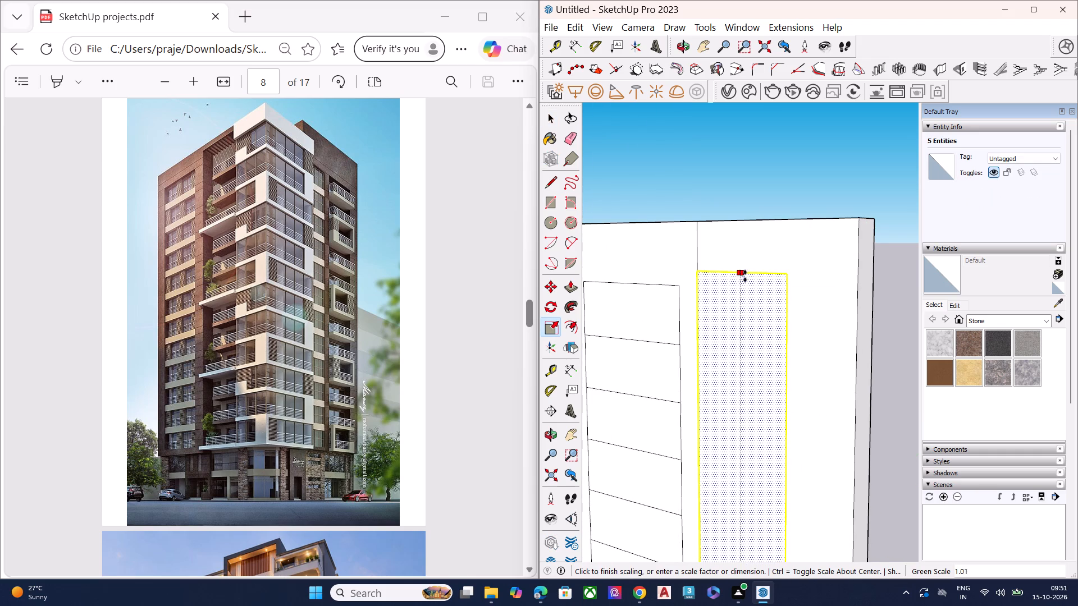
click(747, 265)
key(space)
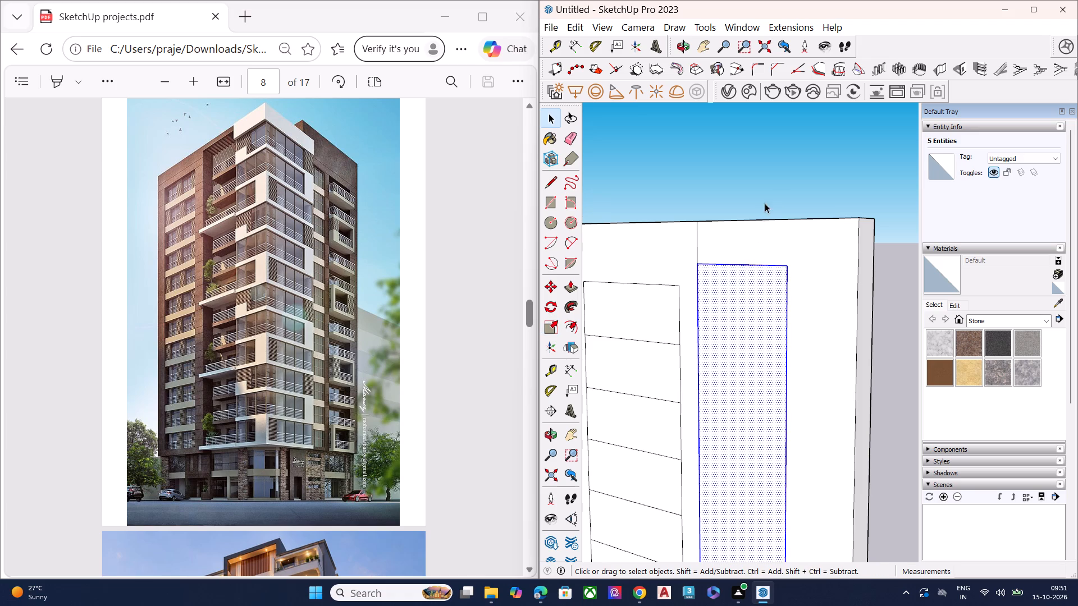
Push/Pull the block's top face down again, leaving only a narrow margin above the right inset panel.
scroll(807, 208, down, 6)
middle_drag(822, 288, 759, 387)
scroll(762, 206, up, 5)
click(758, 260)
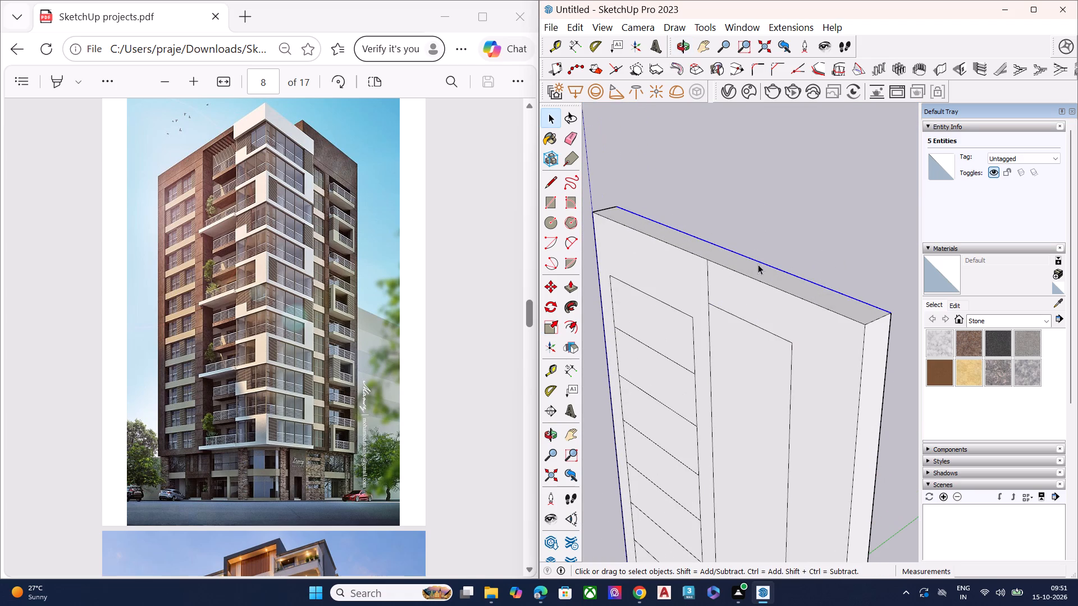
double_click(758, 264)
key(p)
click(758, 265)
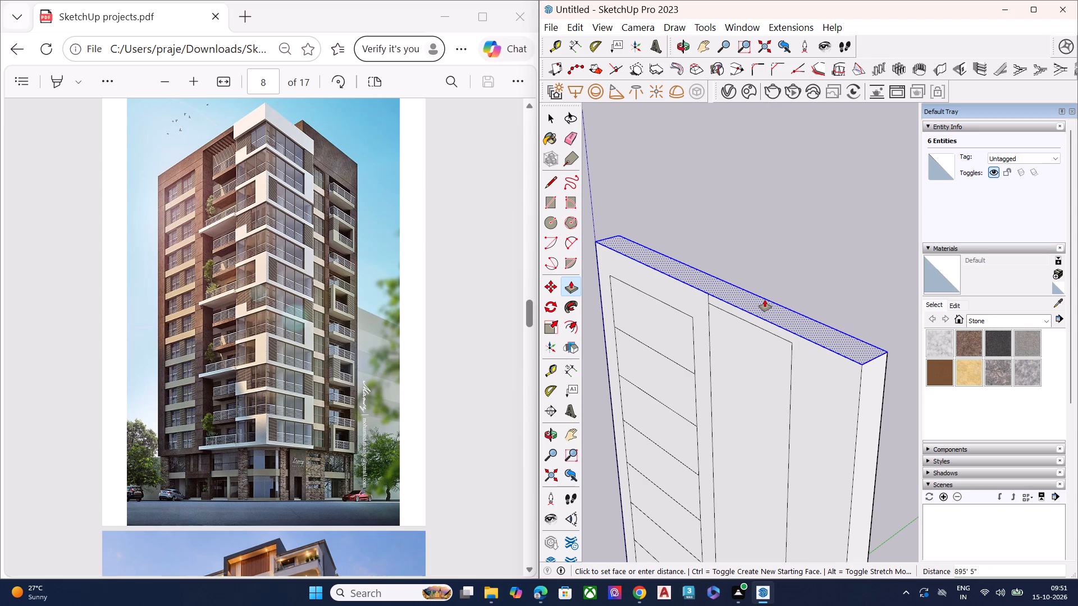
click(765, 300)
Push/Pull the top face slightly upward as a new starting face, adding a thin strip along the block's top.
click(764, 306)
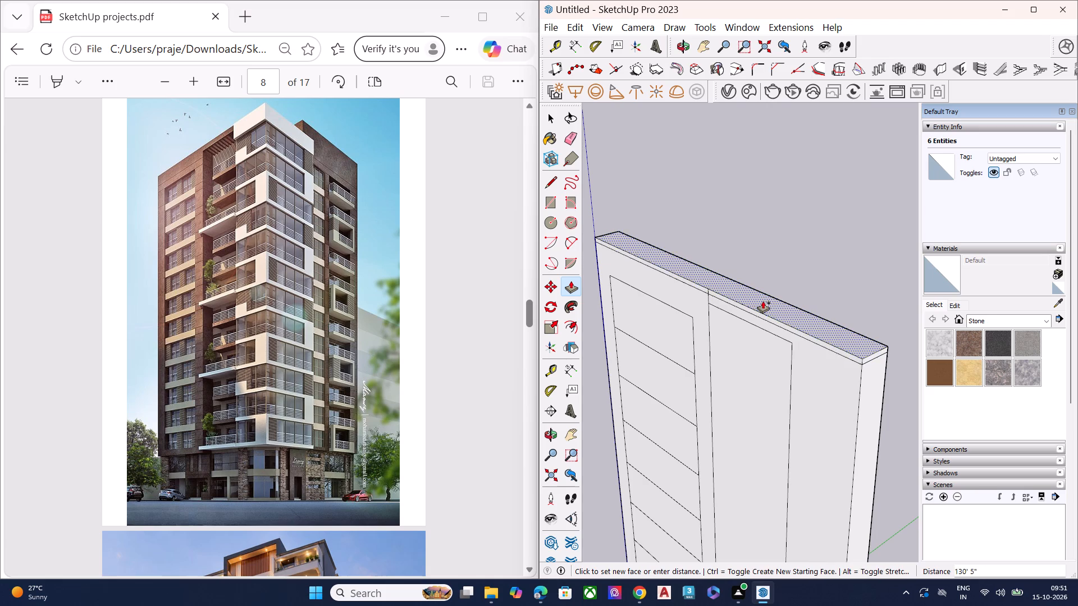
click(763, 300)
key(space)
Erase the short segment of the vertical dividing line that crosses the thin strip at the block's top.
scroll(739, 297, down, 4)
scroll(719, 299, up, 2)
scroll(719, 299, down, 3)
scroll(719, 299, up, 2)
scroll(719, 299, down, 1)
scroll(719, 299, up, 1)
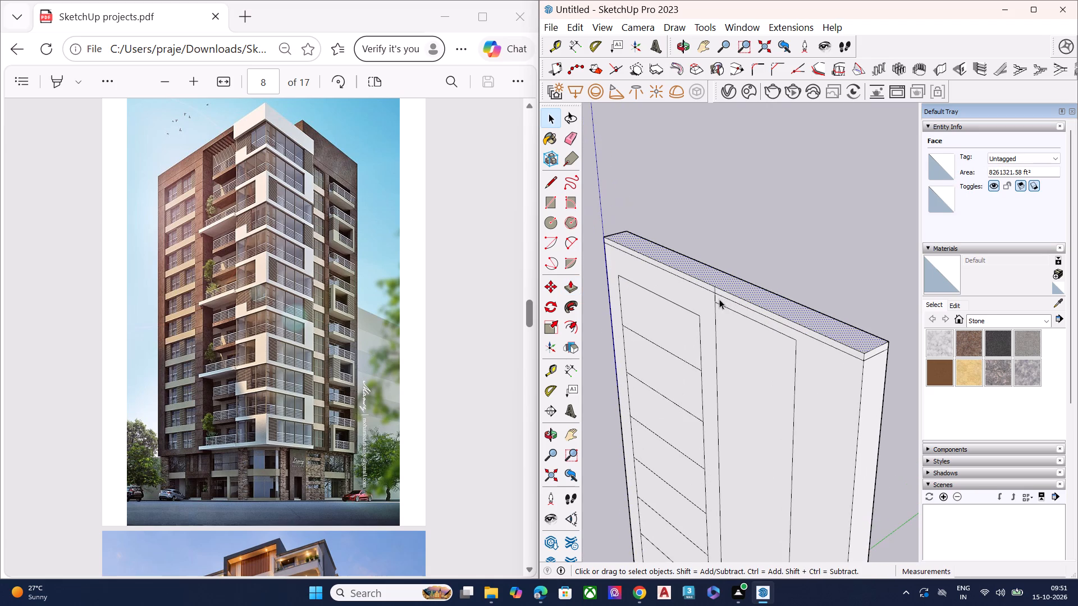
key(e)
scroll(717, 289, down, 1)
scroll(717, 289, up, 4)
click(716, 290)
scroll(714, 291, down, 1)
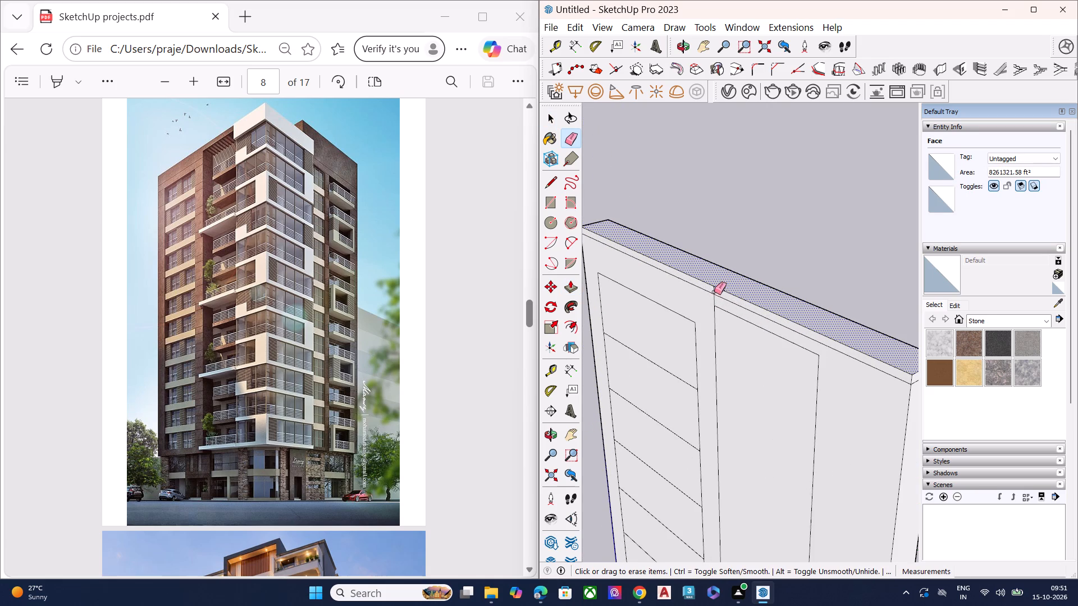
click(716, 290)
scroll(704, 314, up, 6)
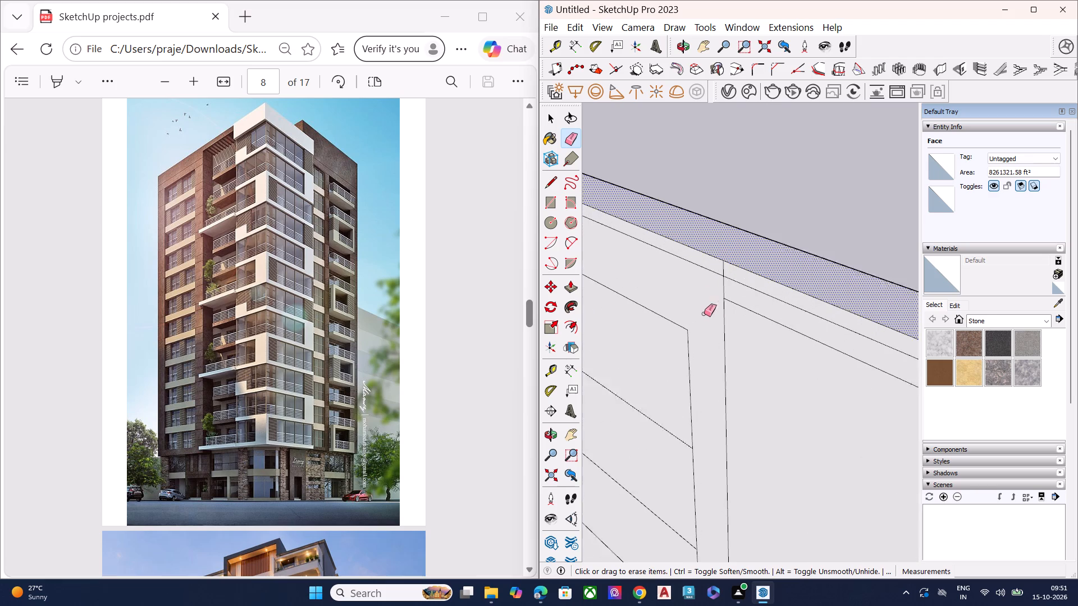
scroll(704, 314, up, 1)
click(724, 264)
scroll(702, 300, down, 7)
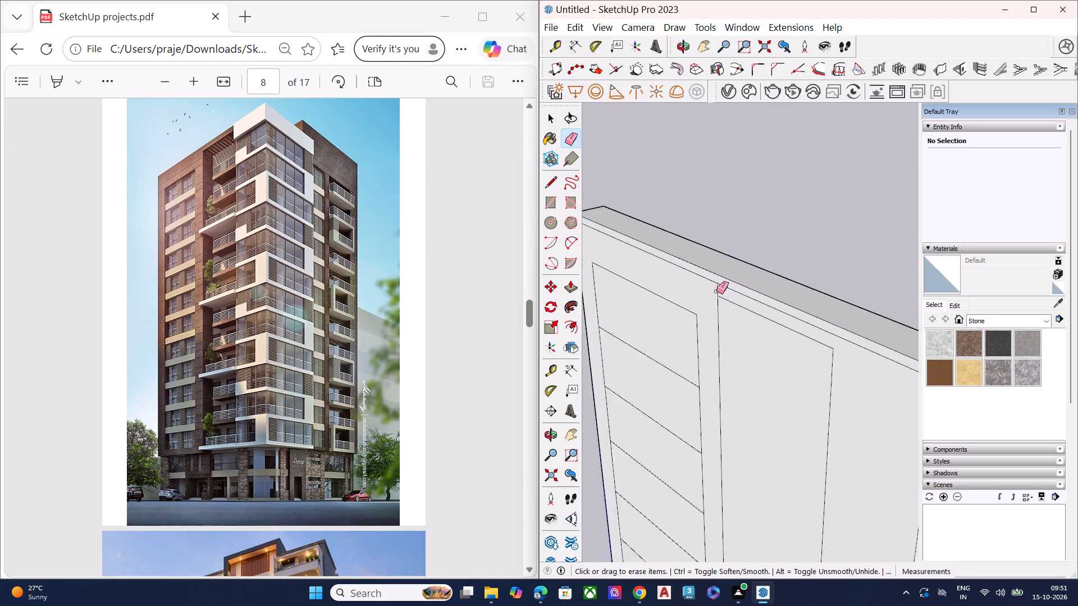
scroll(717, 290, up, 1)
scroll(718, 289, down, 6)
scroll(718, 289, up, 1)
scroll(718, 289, down, 6)
scroll(801, 330, up, 1)
scroll(801, 330, down, 1)
scroll(802, 330, up, 6)
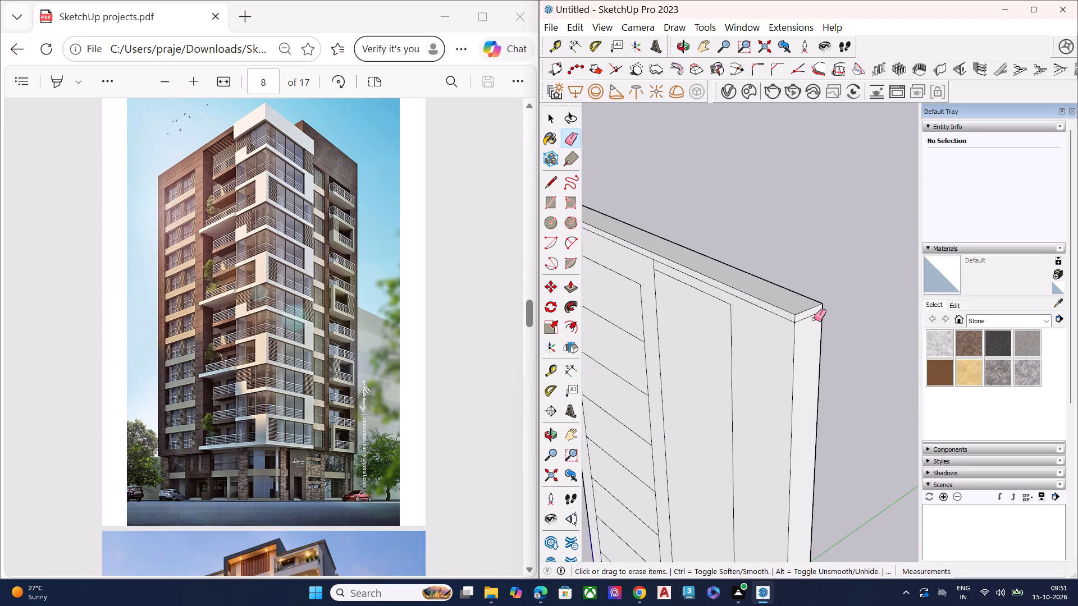
scroll(756, 359, down, 6)
key(space)
click(838, 359)
Scale the right inset panel's width by about 1.25 toward the block's outer edge, keeping its inner edge fixed.
middle_drag(811, 394, 828, 244)
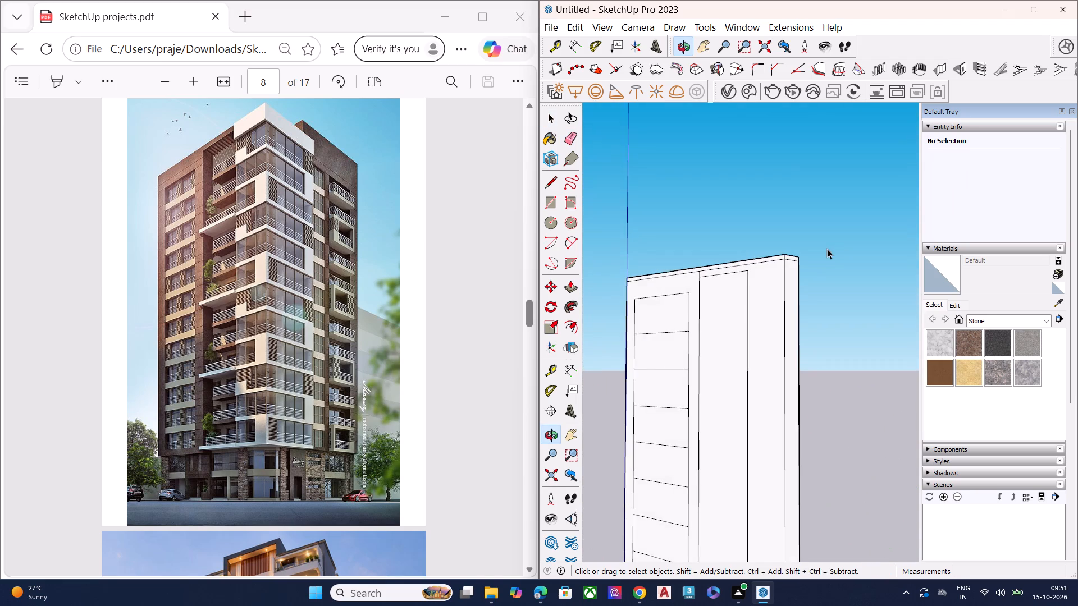
scroll(779, 311, up, 4)
middle_drag(755, 366, 755, 368)
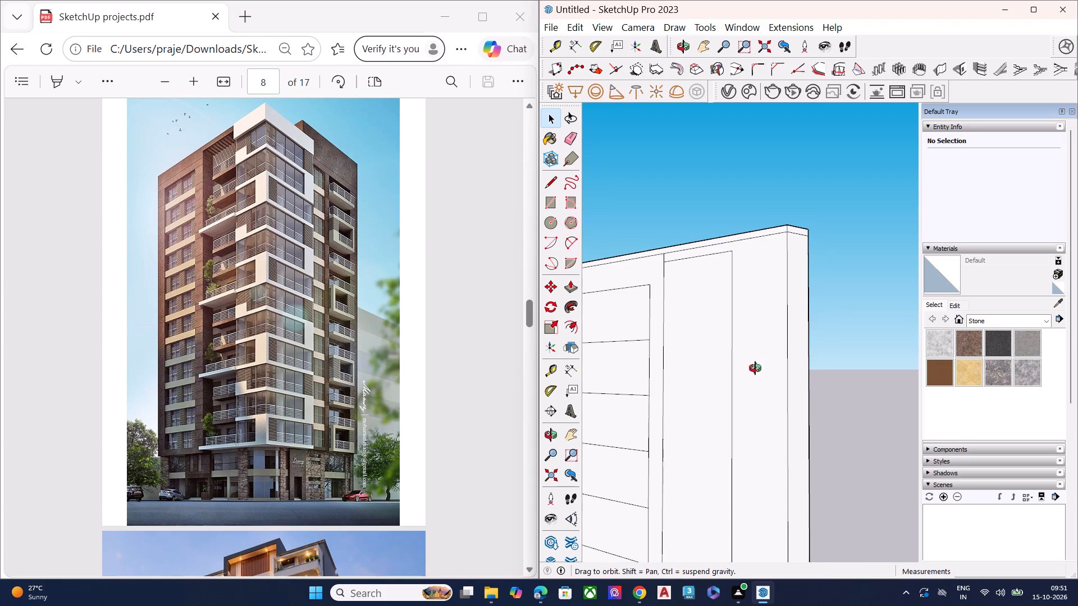
middle_drag(755, 368, 893, 392)
double_click(742, 409)
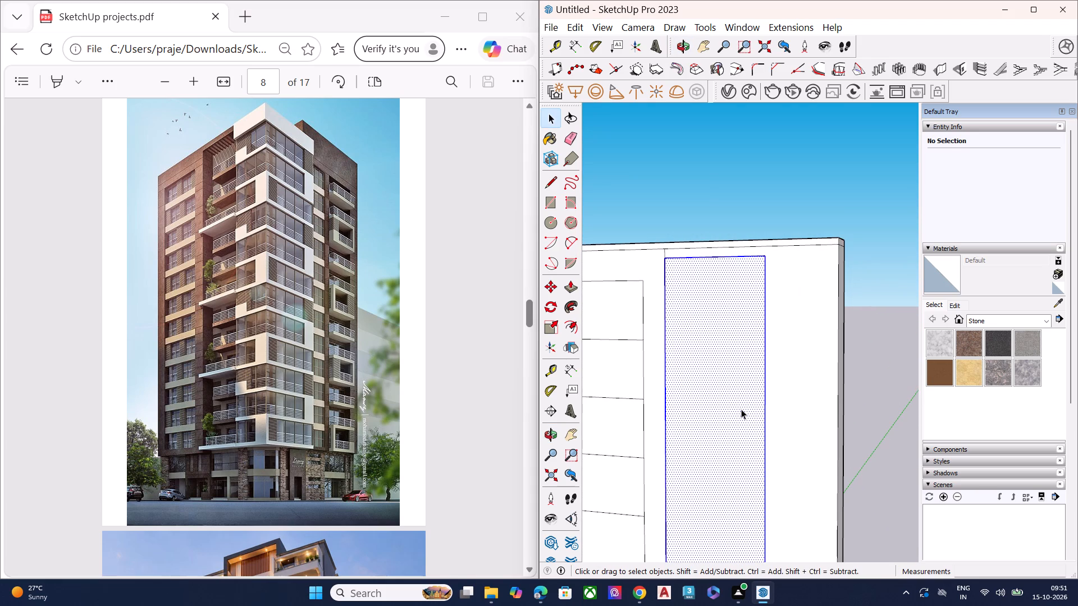
scroll(741, 409, down, 8)
key(s)
scroll(734, 425, down, 5)
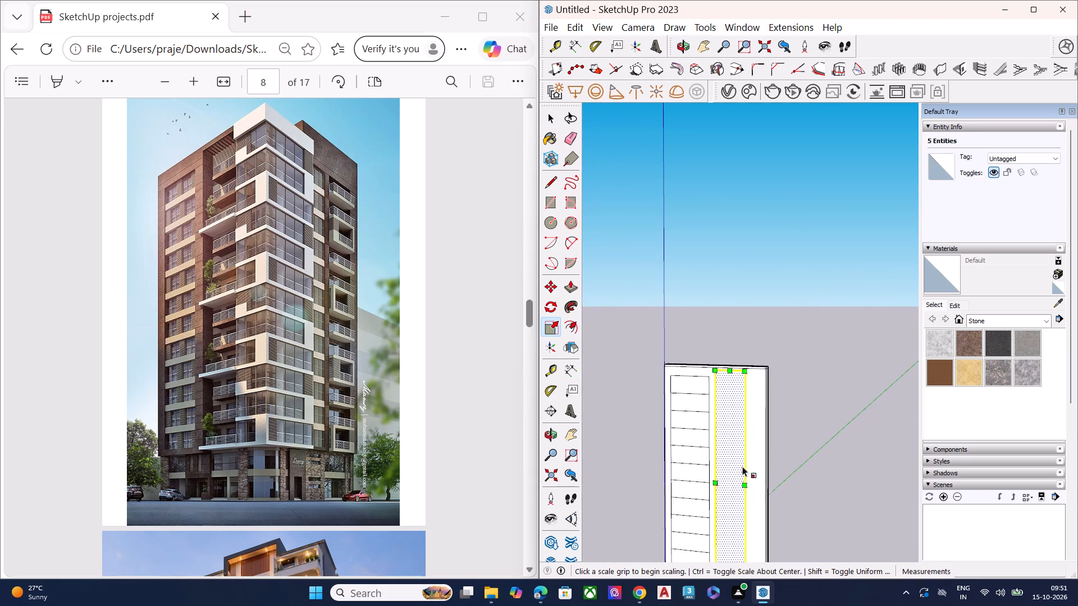
scroll(751, 491, up, 8)
click(741, 476)
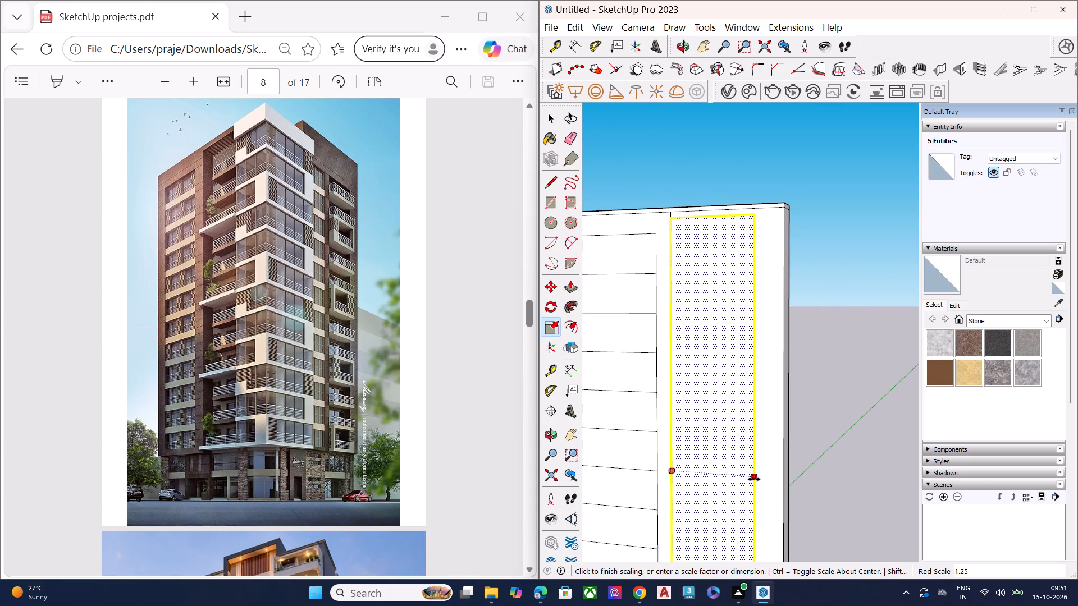
click(755, 480)
key(space)
Delete the short horizontal edge crossing the block's narrow side face just below its top.
middle_drag(826, 465, 692, 503)
scroll(768, 255, up, 3)
scroll(770, 222, down, 1)
scroll(770, 222, up, 3)
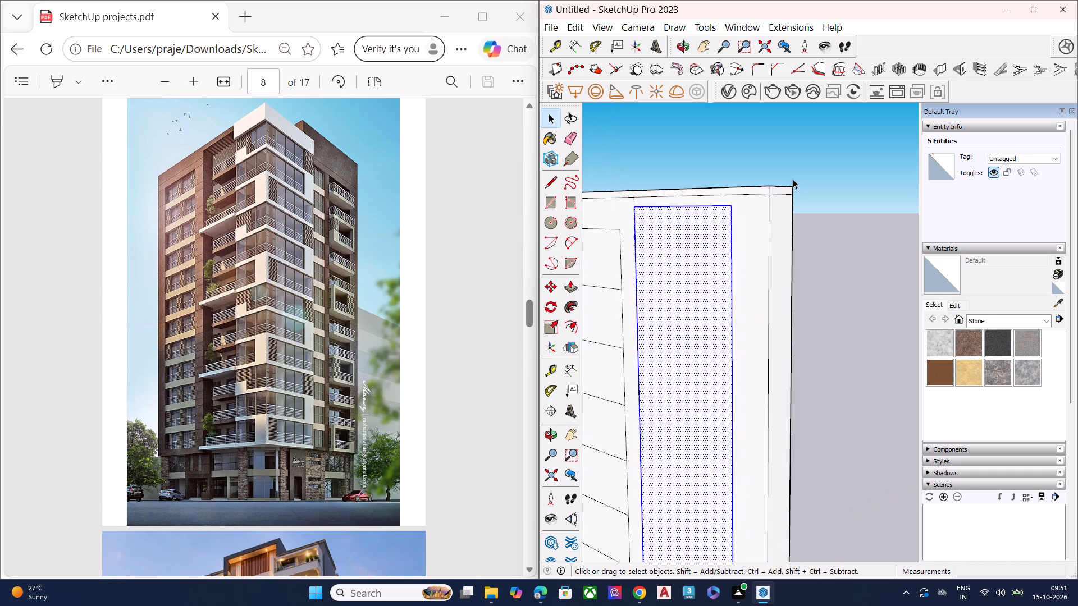
click(787, 193)
key(Delete)
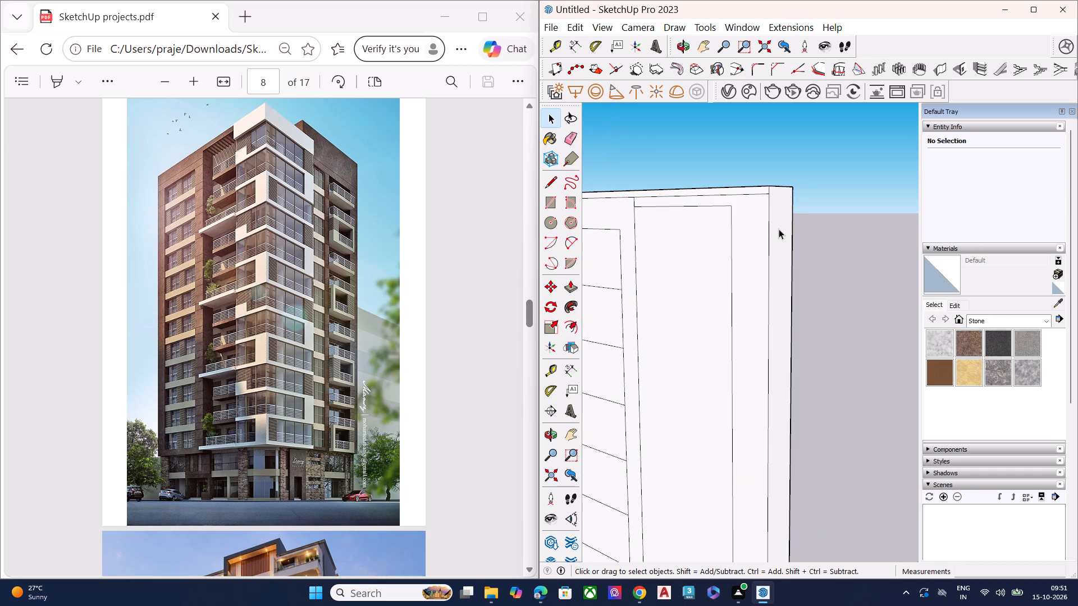
Widen the right inset panel again by scaling its width about 1.05 toward the block's outer edge.
scroll(727, 272, down, 5)
middle_drag(743, 323, 926, 324)
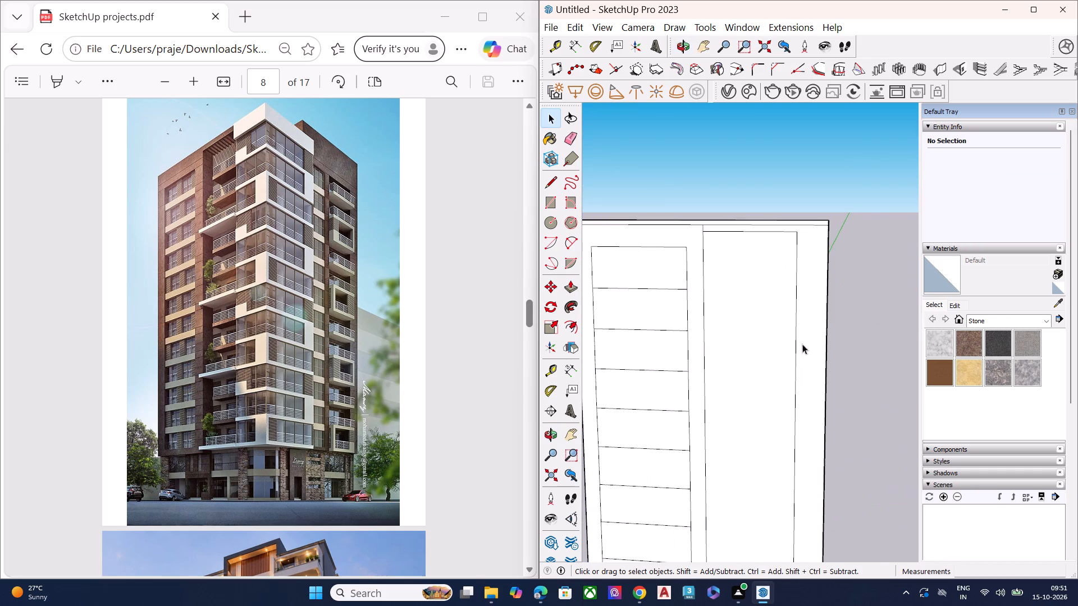
scroll(679, 309, down, 7)
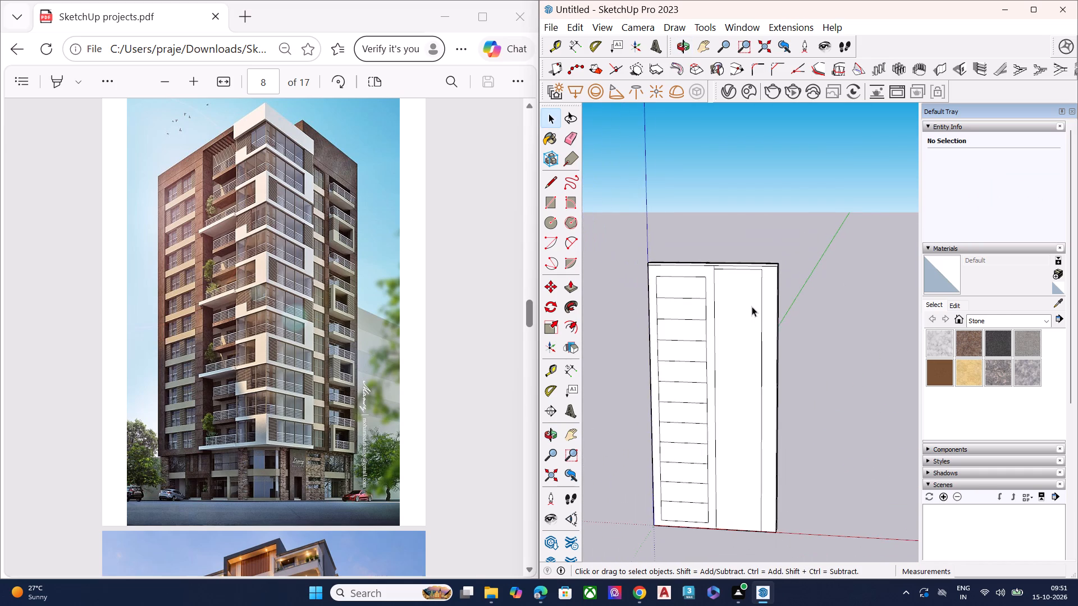
scroll(752, 306, down, 3)
middle_drag(753, 382, 701, 347)
scroll(750, 342, up, 7)
double_click(747, 344)
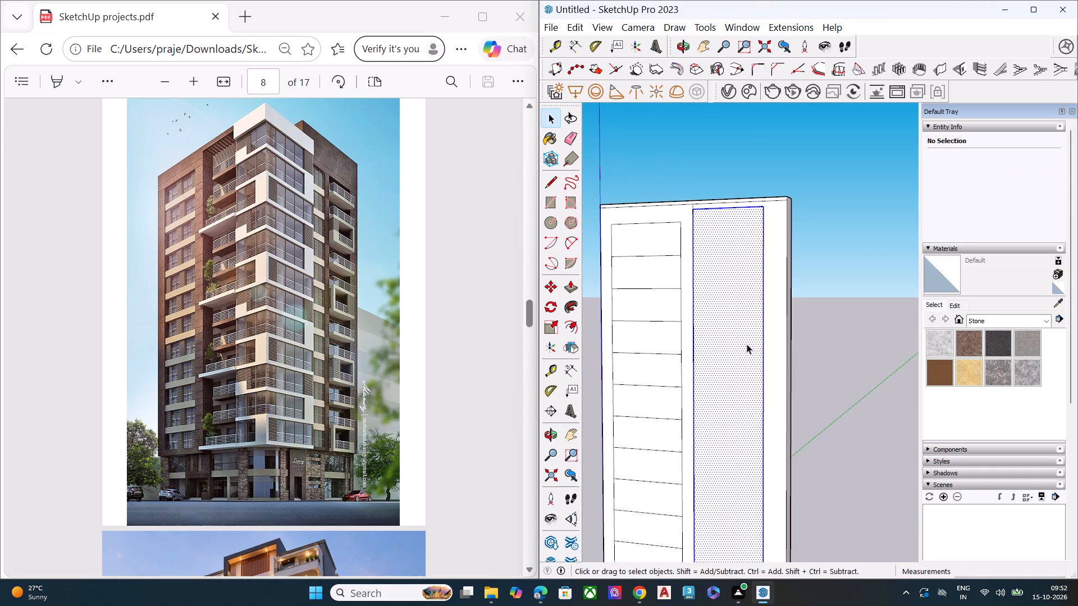
key(s)
click(764, 419)
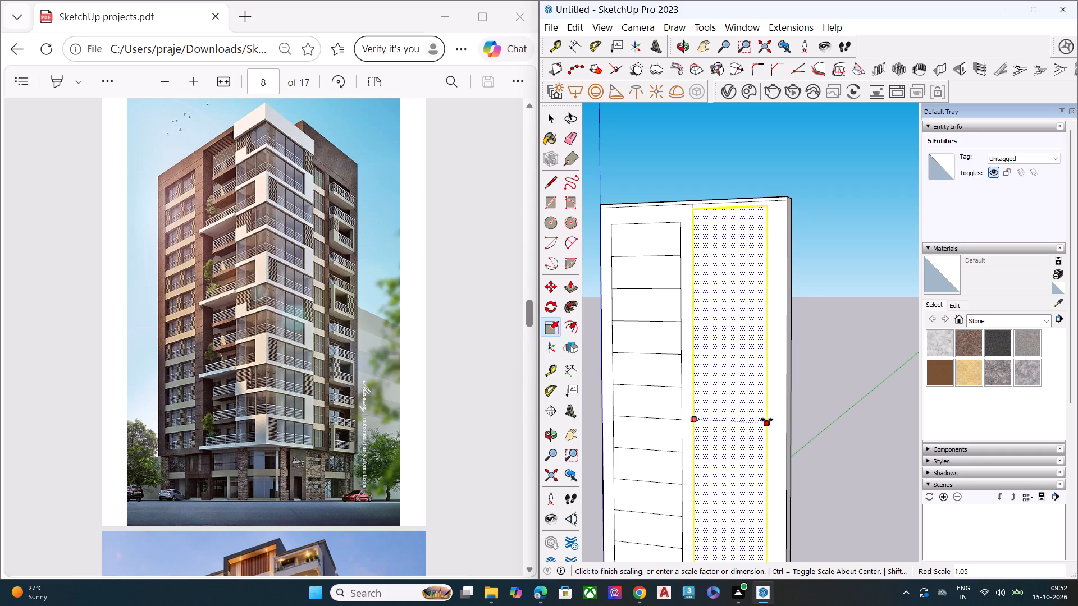
click(768, 420)
key(space)
Push/Pull the block's narrow side face beside the right inset panel outward by about 3855'.
middle_drag(788, 396, 707, 437)
double_click(774, 401)
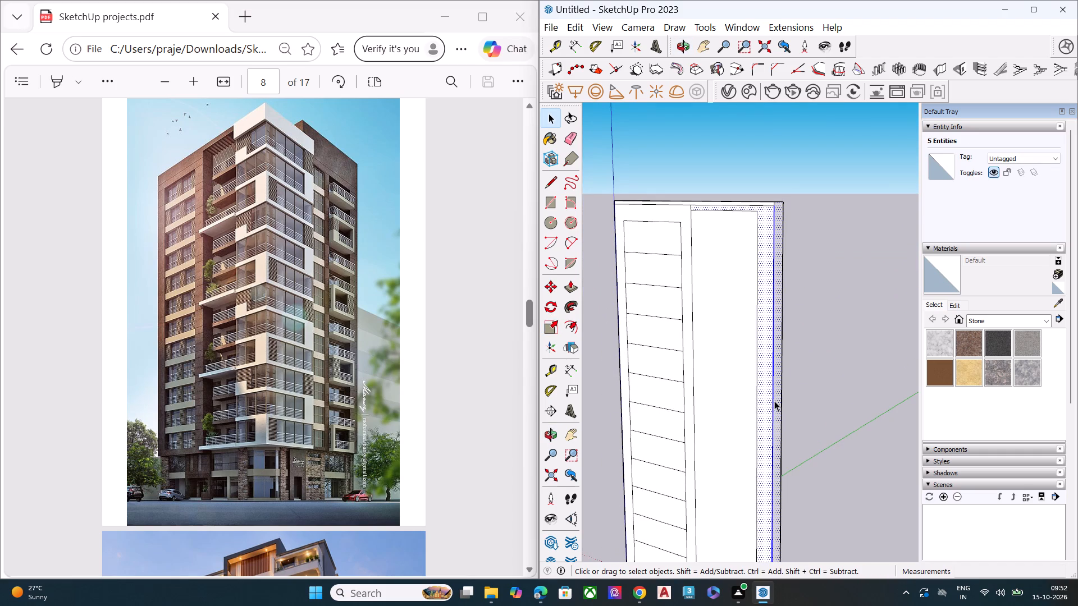
click(808, 384)
click(778, 407)
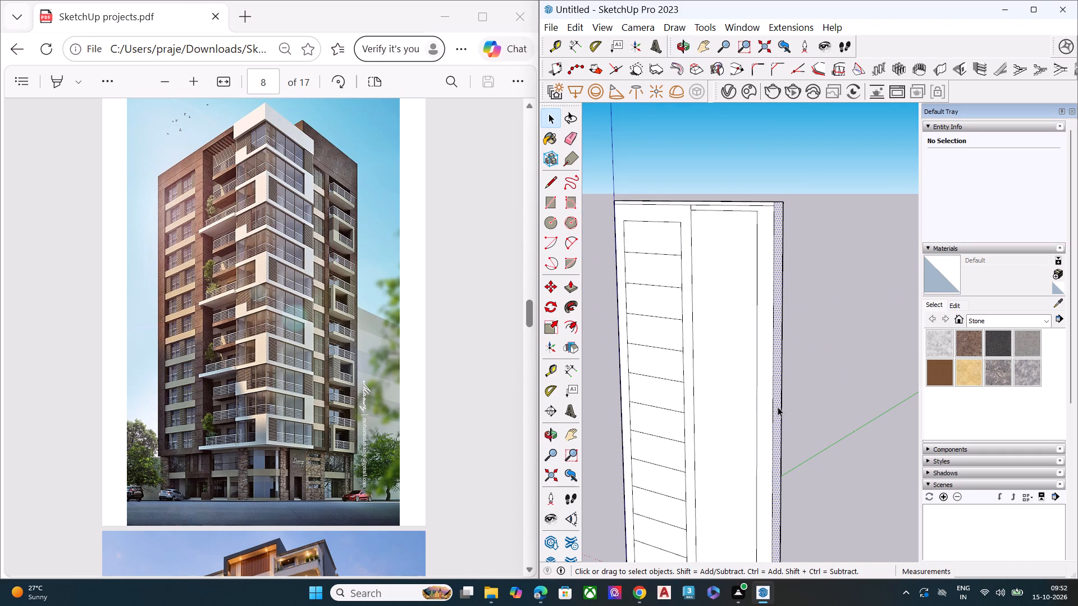
key(p)
click(776, 406)
scroll(820, 410, down, 4)
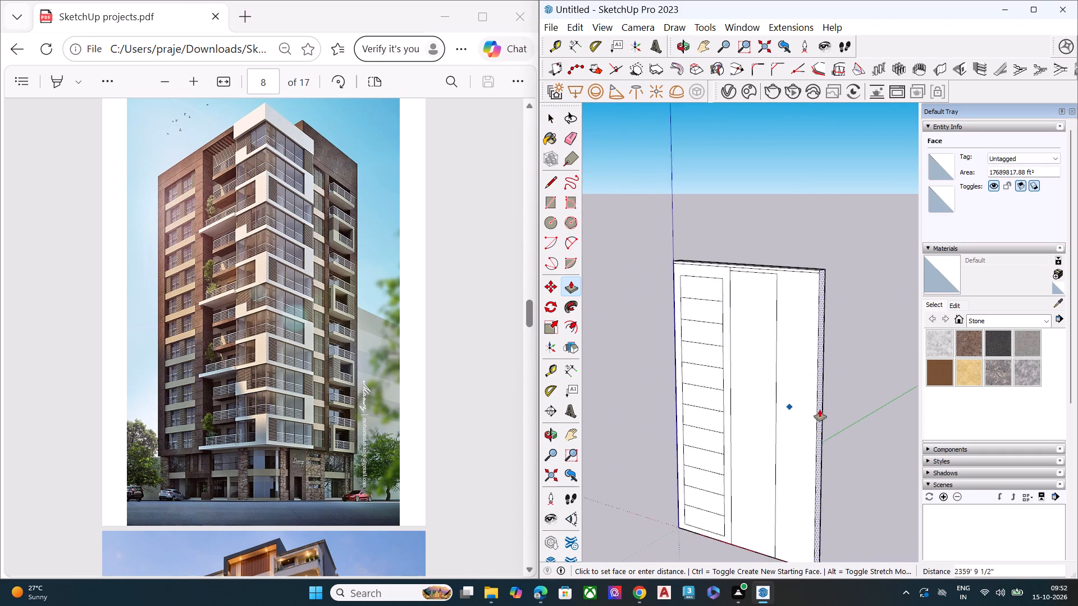
scroll(820, 410, down, 3)
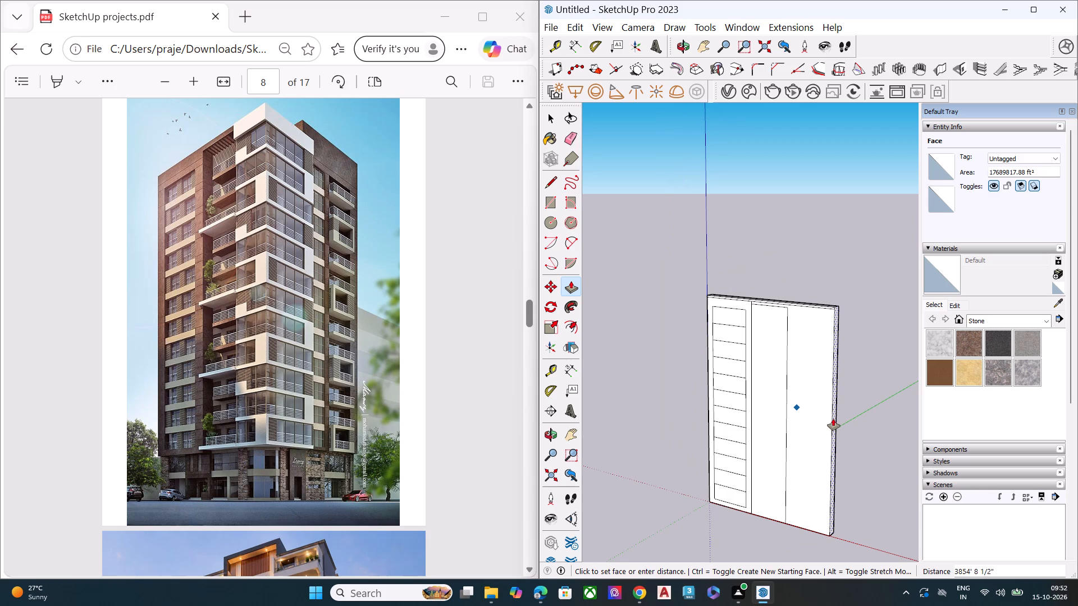
click(833, 419)
key(space)
Delete the short vertical edge between the right inset panel's top inner corner and the thin top strip.
middle_drag(800, 434, 799, 372)
scroll(796, 382, up, 1)
middle_drag(806, 365, 852, 338)
scroll(863, 328, up, 2)
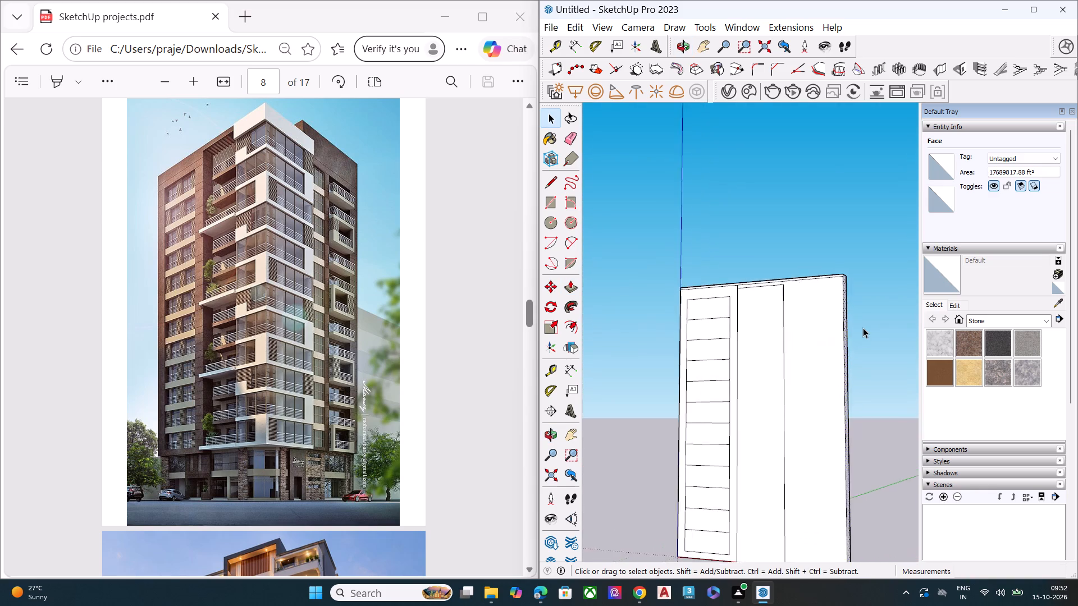
scroll(863, 328, up, 3)
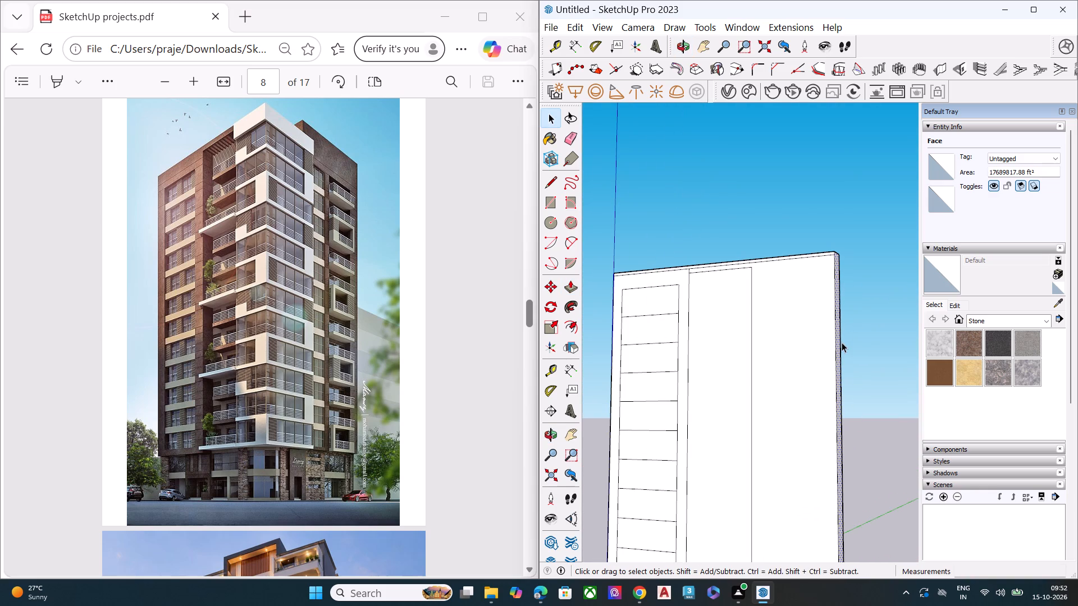
scroll(842, 342, down, 3)
scroll(751, 323, up, 4)
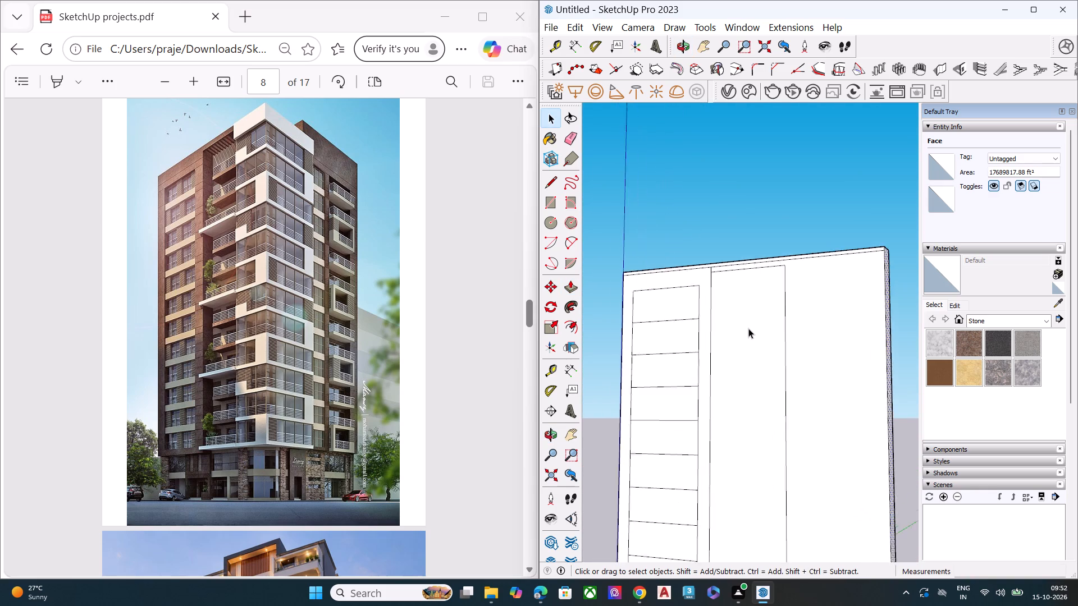
scroll(748, 328, up, 4)
click(747, 335)
key(space)
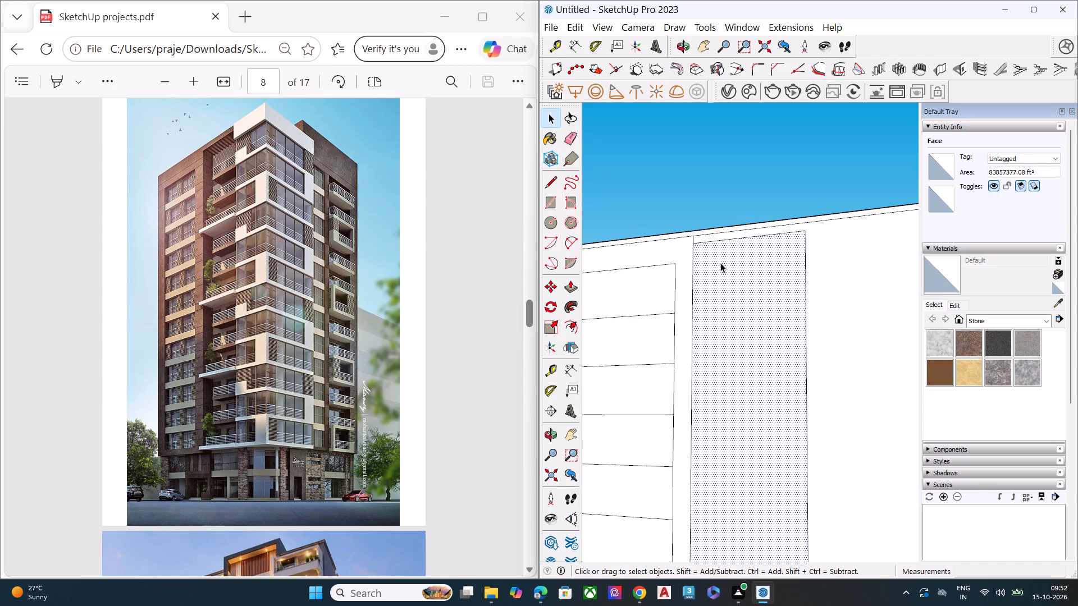
scroll(709, 243, up, 5)
click(684, 236)
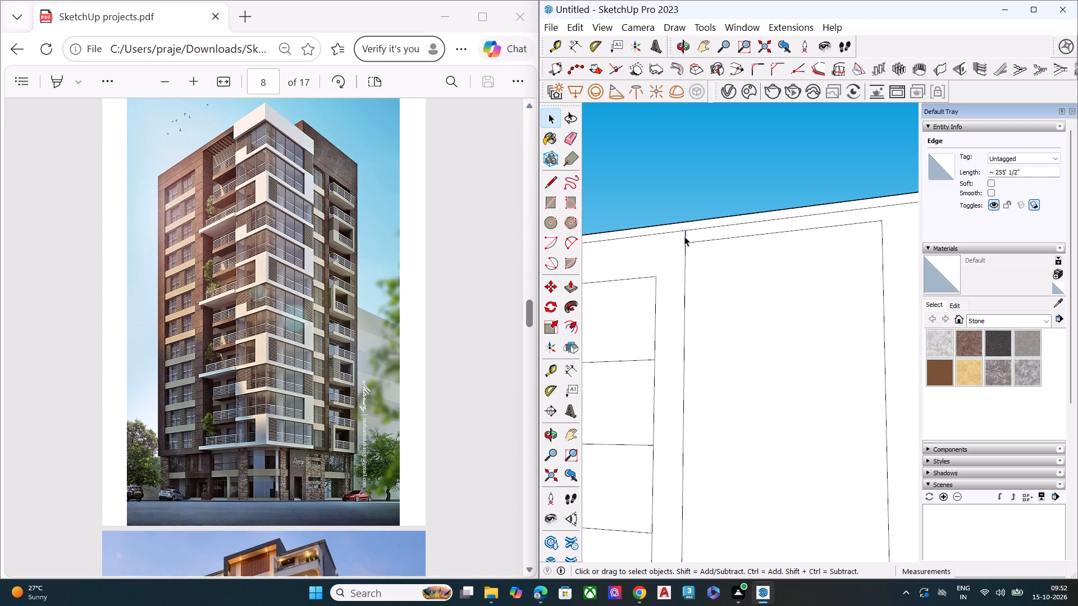
key(Delete)
click(686, 236)
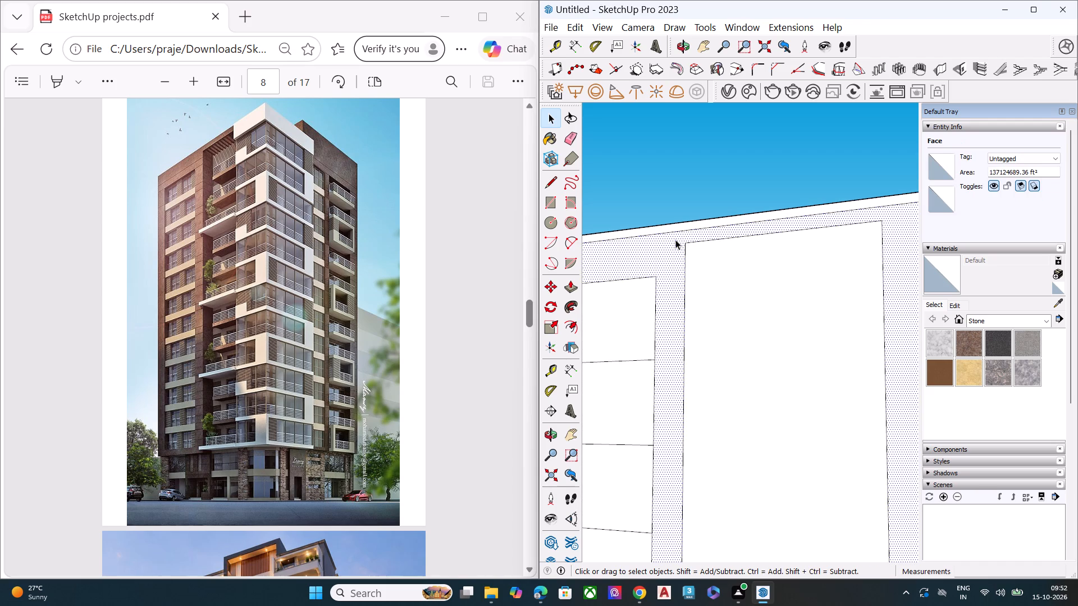
Draw a vertical line about 255' long from the right inset panel's top outer corner up to the thin top strip.
scroll(675, 242, down, 6)
scroll(792, 245, up, 5)
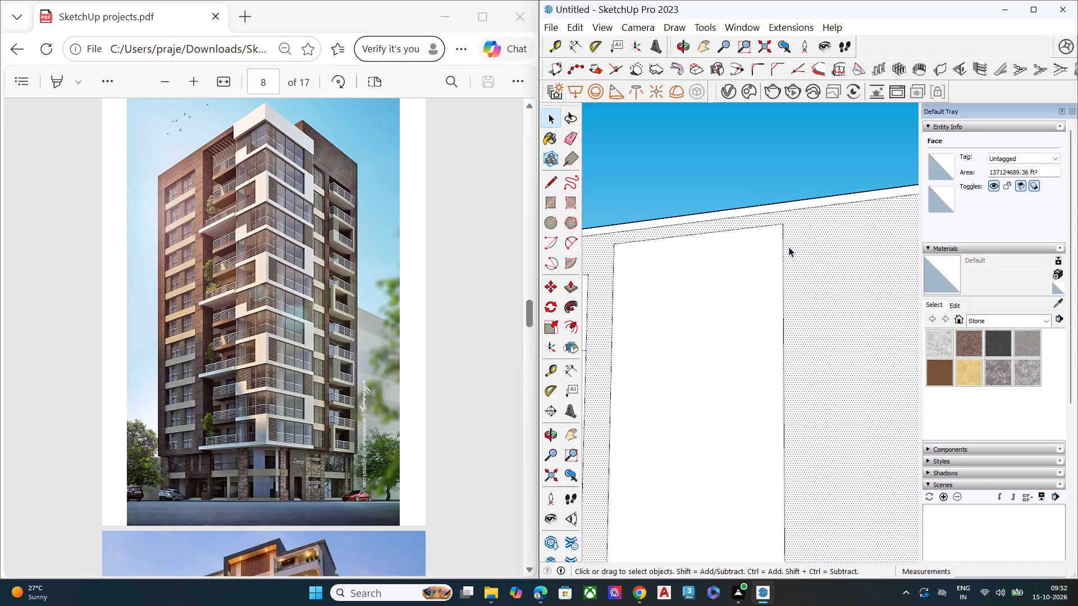
key(l)
click(783, 224)
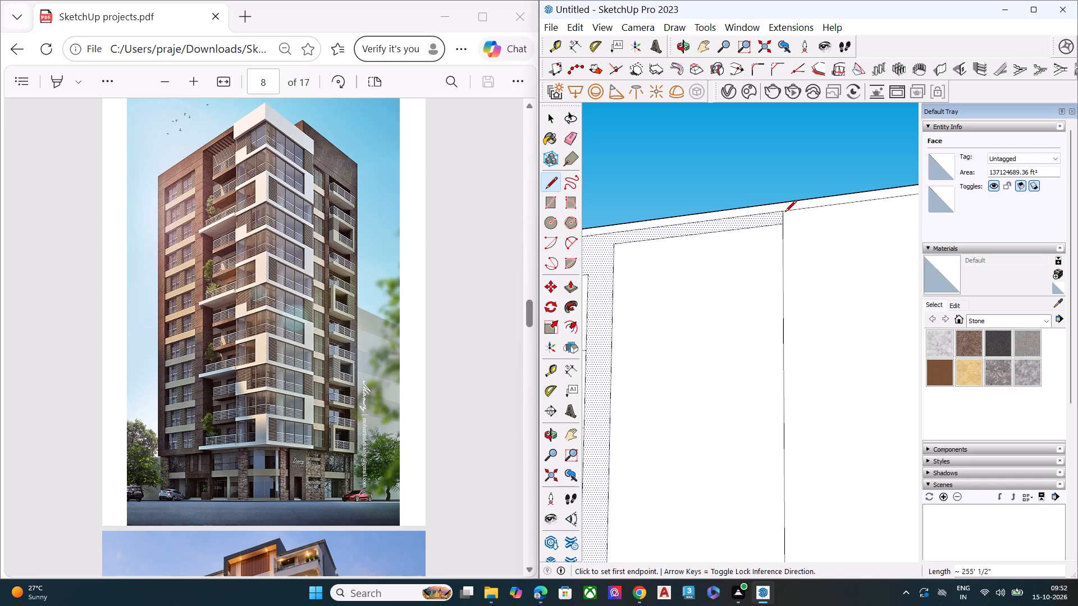
click(785, 213)
key(space)
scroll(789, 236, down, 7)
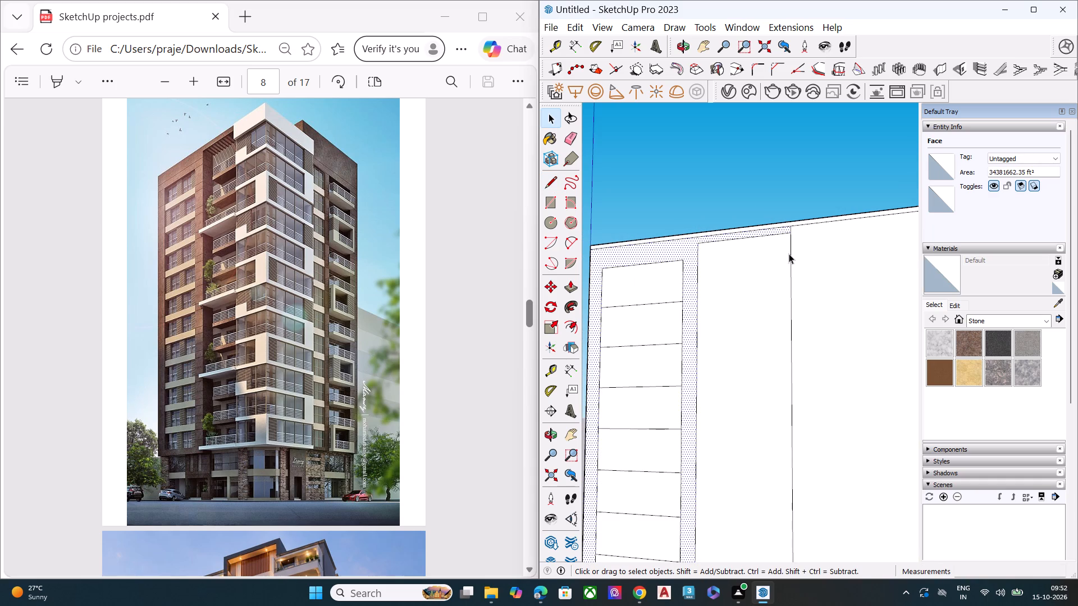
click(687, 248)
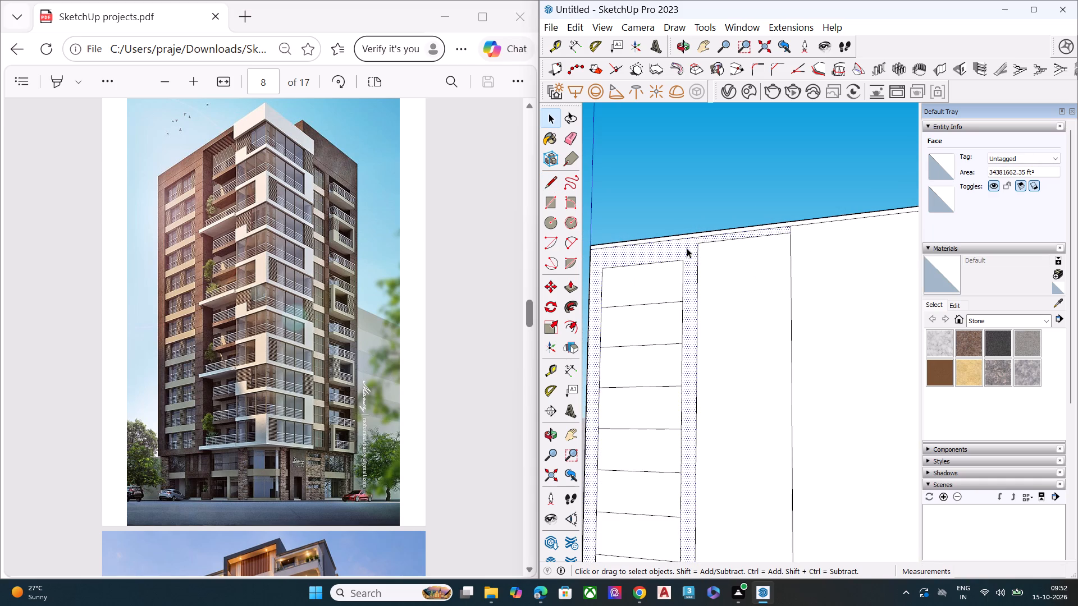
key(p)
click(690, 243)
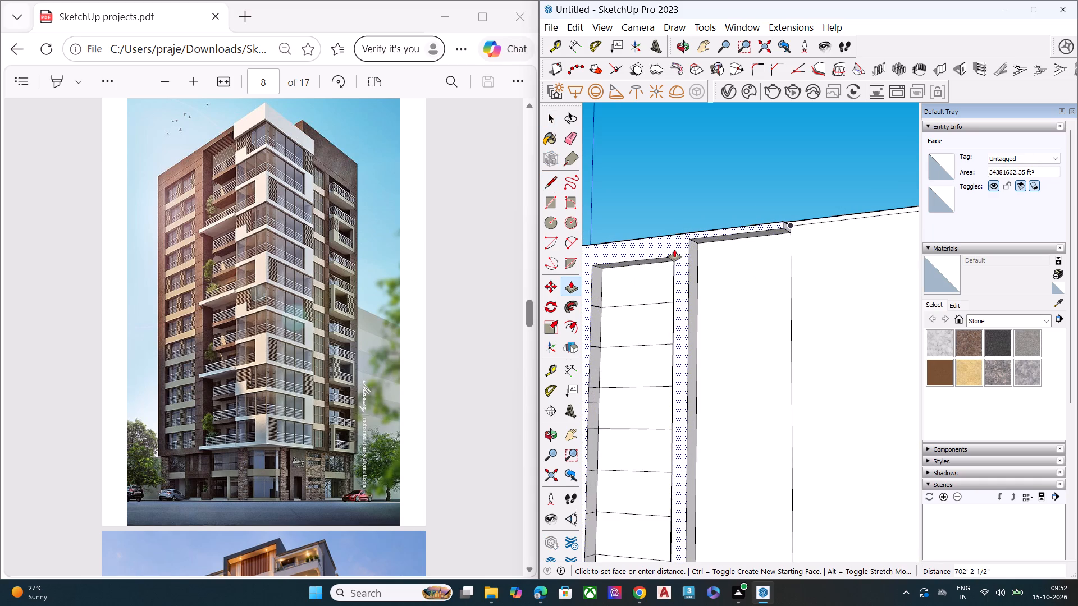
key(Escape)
Draw three vertical lines, each about 21470' long, dividing the plain area beside the right panel into four equal strips, starting with its midline.
scroll(672, 251, down, 9)
scroll(691, 359, down, 6)
middle_drag(739, 416, 745, 447)
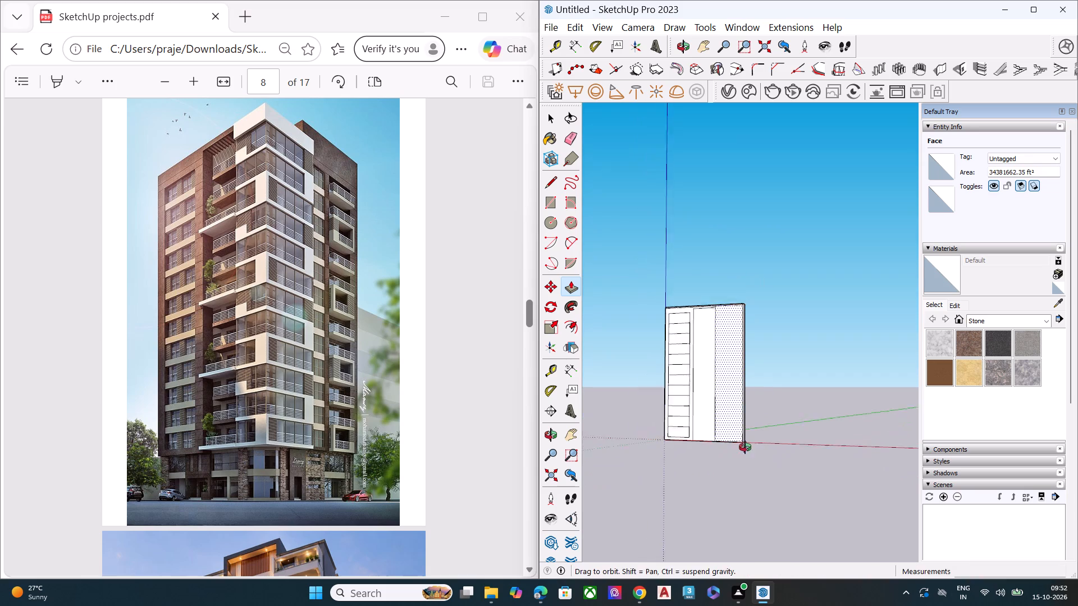
middle_drag(745, 447, 739, 490)
key(space)
scroll(771, 433, up, 7)
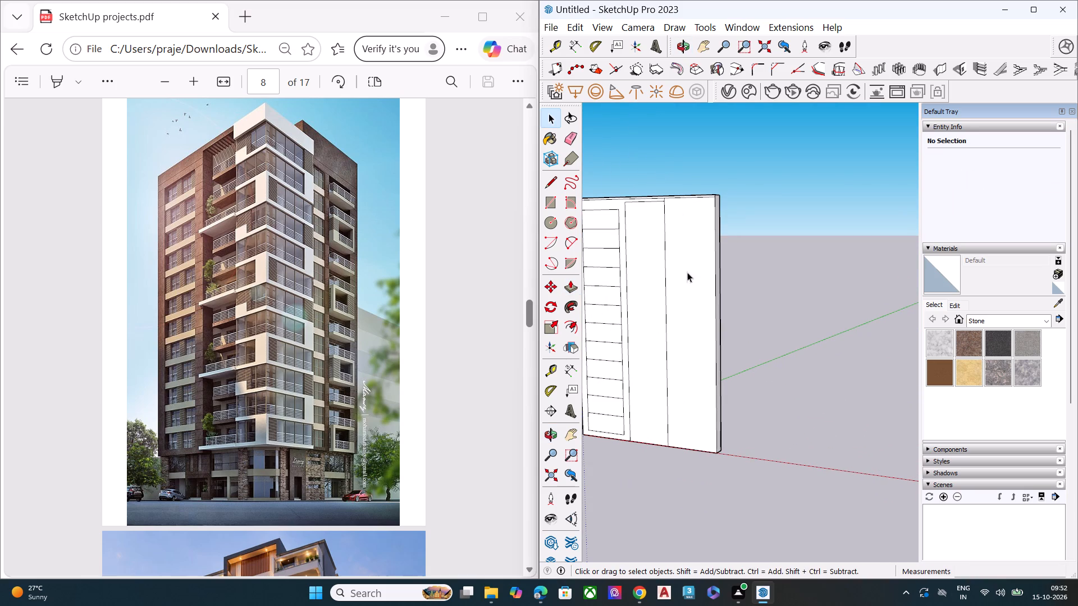
middle_drag(700, 299, 812, 294)
scroll(743, 240, up, 2)
key(l)
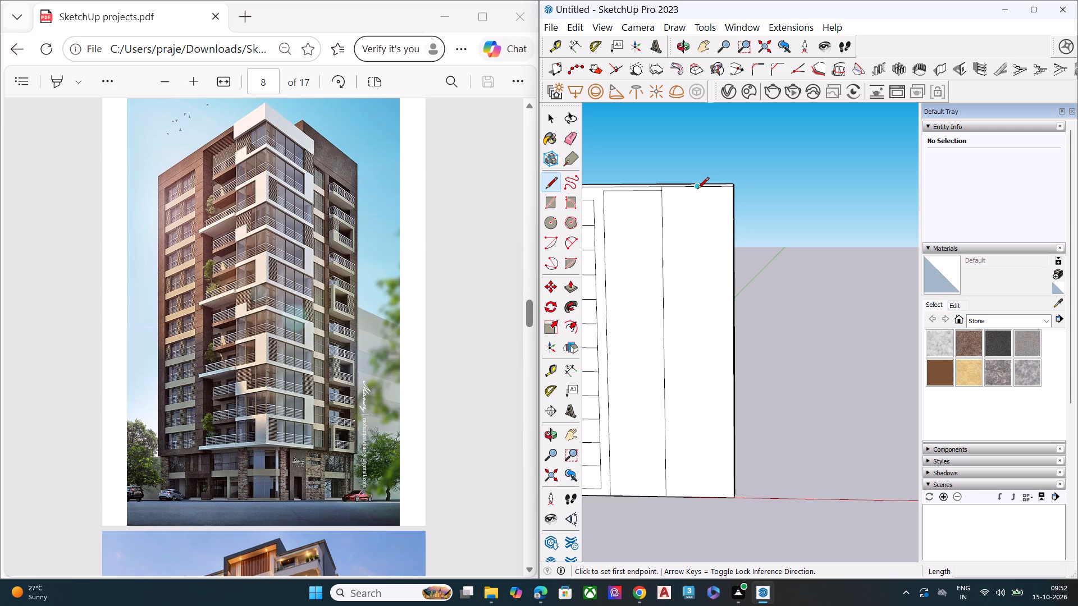
click(697, 190)
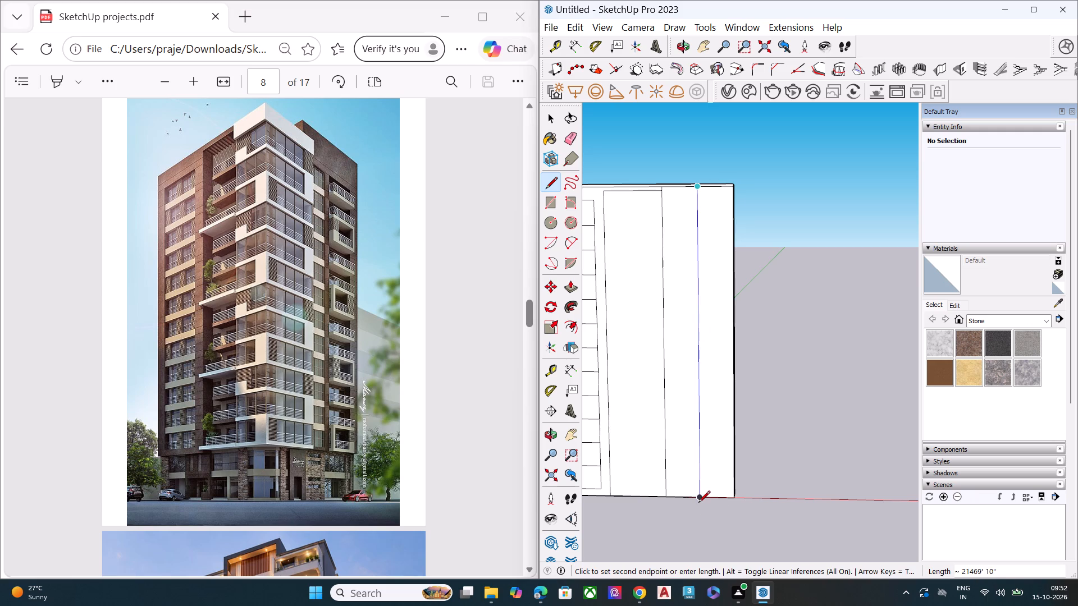
click(697, 498)
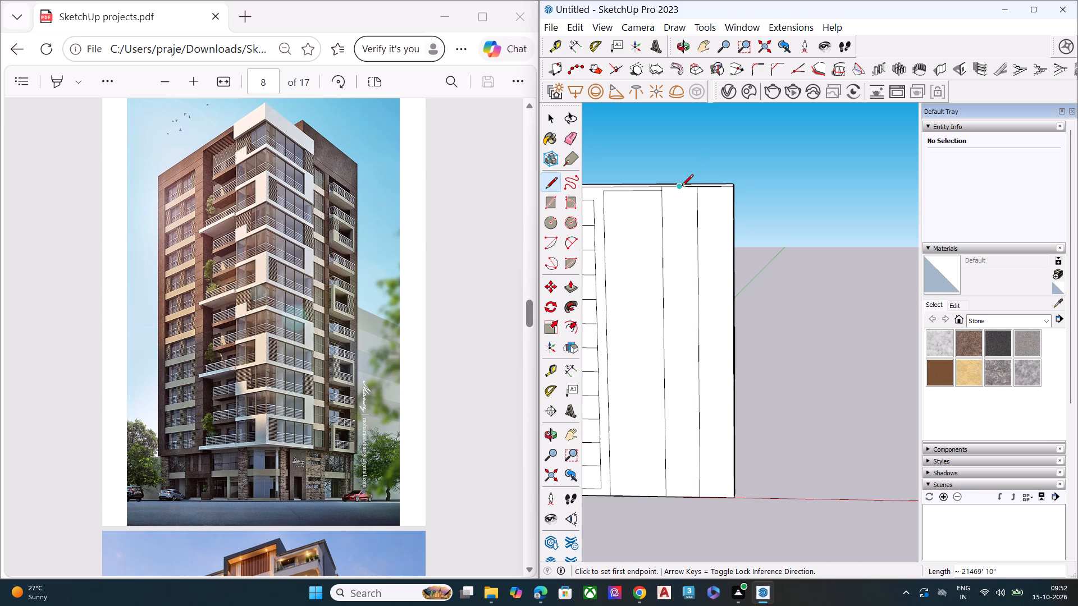
click(682, 187)
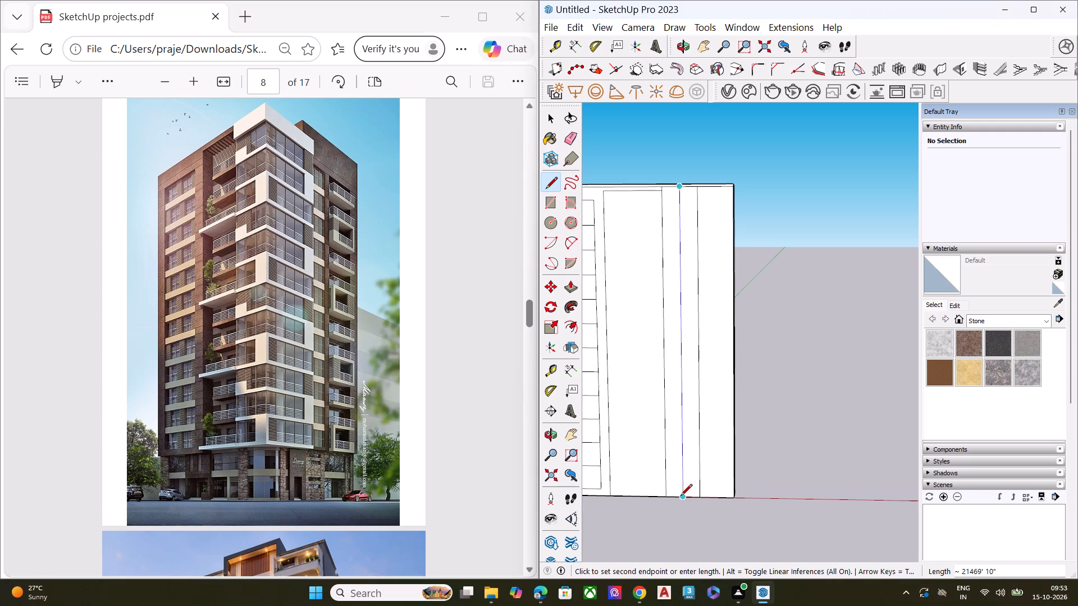
click(680, 498)
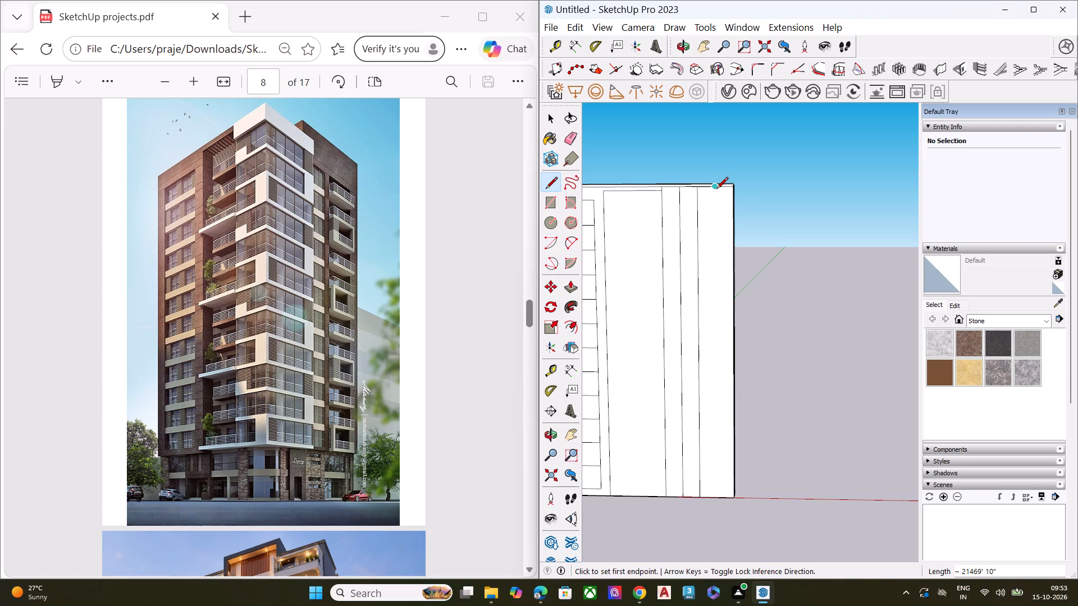
click(716, 190)
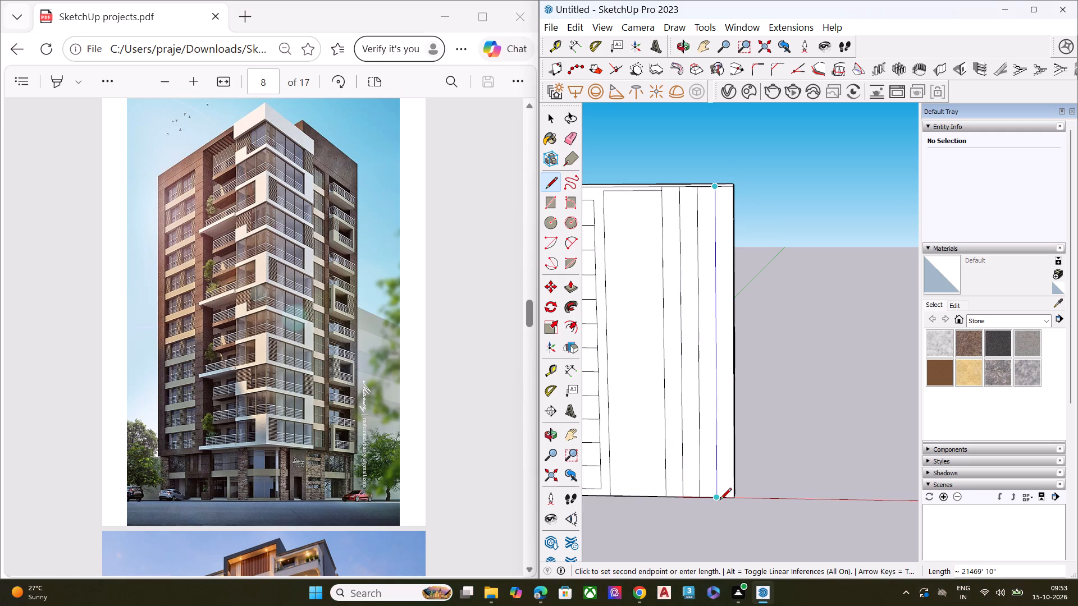
click(720, 501)
middle_drag(764, 377, 654, 359)
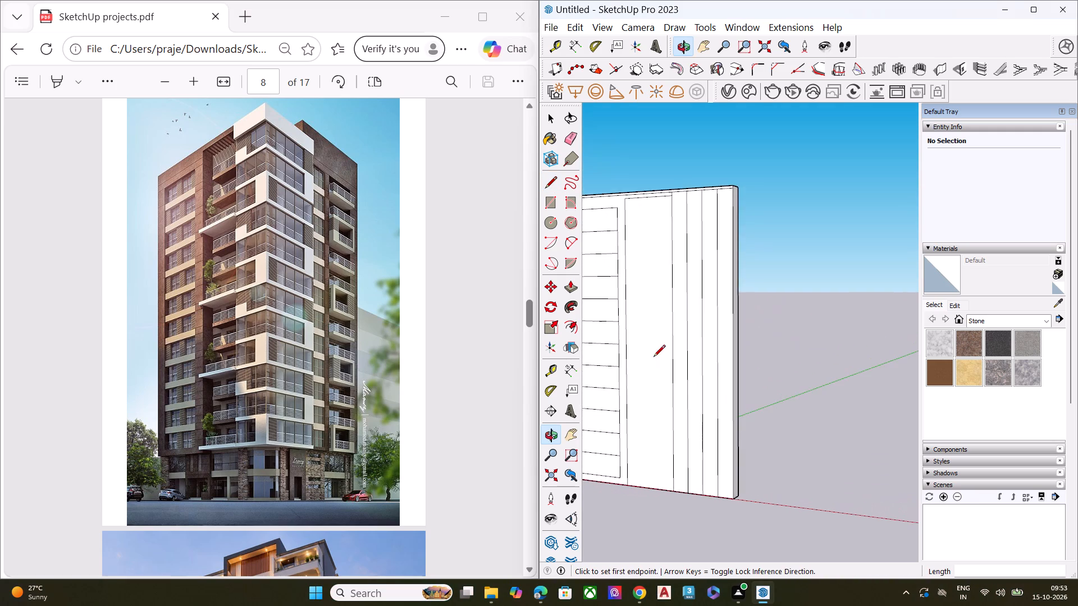
Scale the whole block along the green axis, deepening the thin slab into a full tower volume.
scroll(680, 343, up, 2)
scroll(798, 340, down, 2)
scroll(798, 340, up, 2)
scroll(798, 340, down, 4)
middle_drag(806, 343, 533, 394)
key(space)
scroll(724, 287, up, 1)
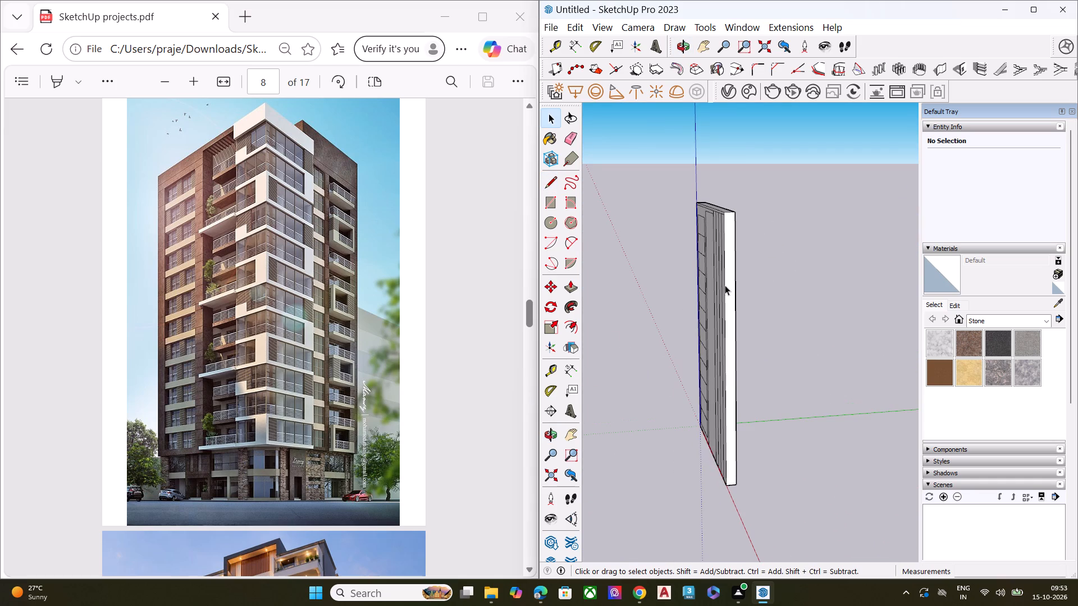
triple_click(725, 285)
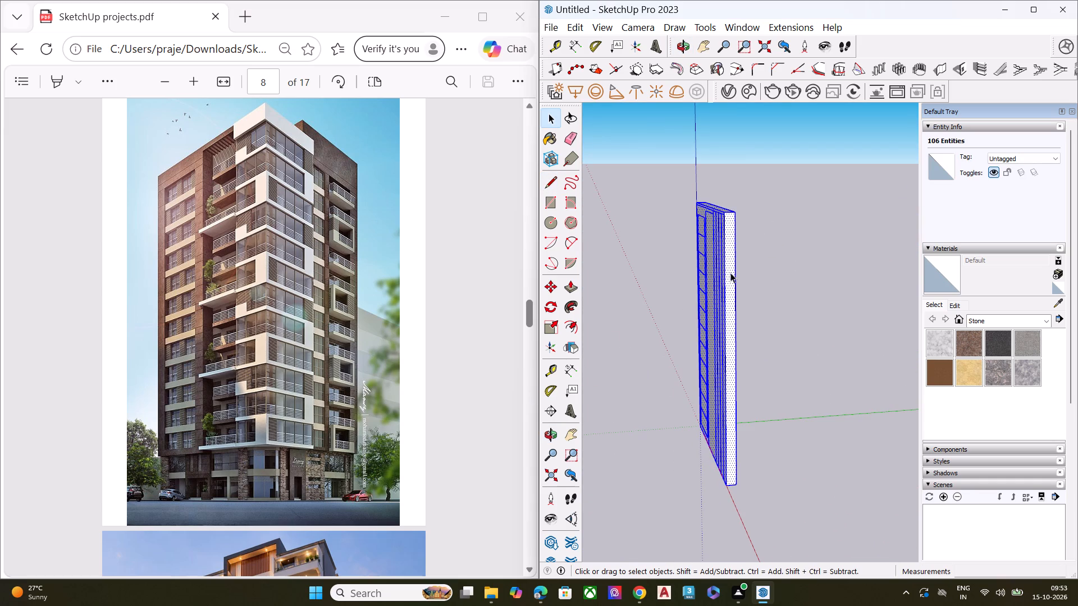
key(s)
middle_drag(735, 290, 652, 327)
click(722, 330)
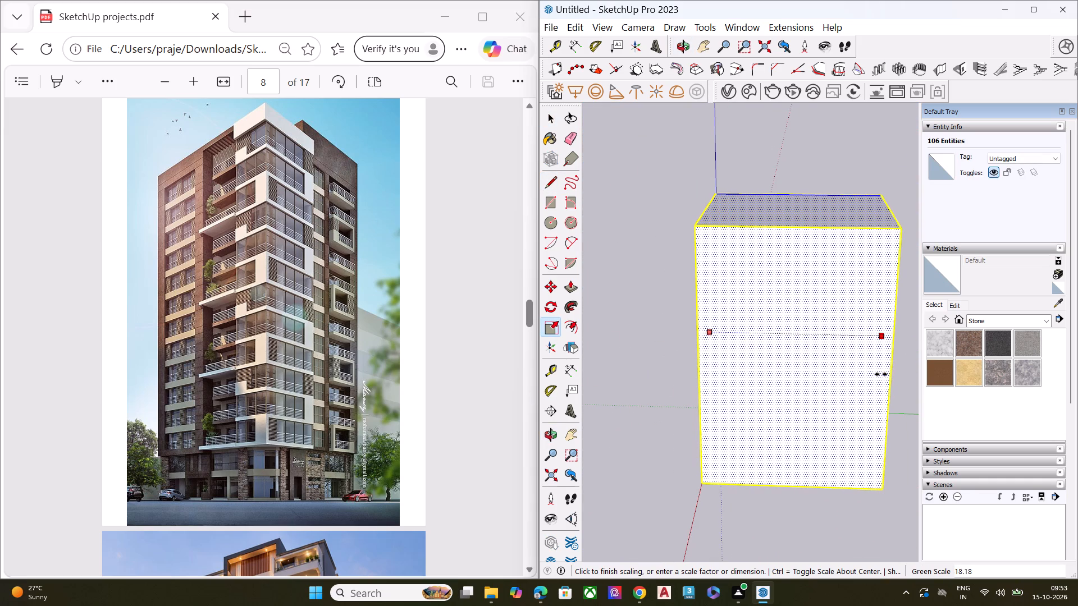
click(894, 377)
key(space)
middle_drag(738, 357, 945, 290)
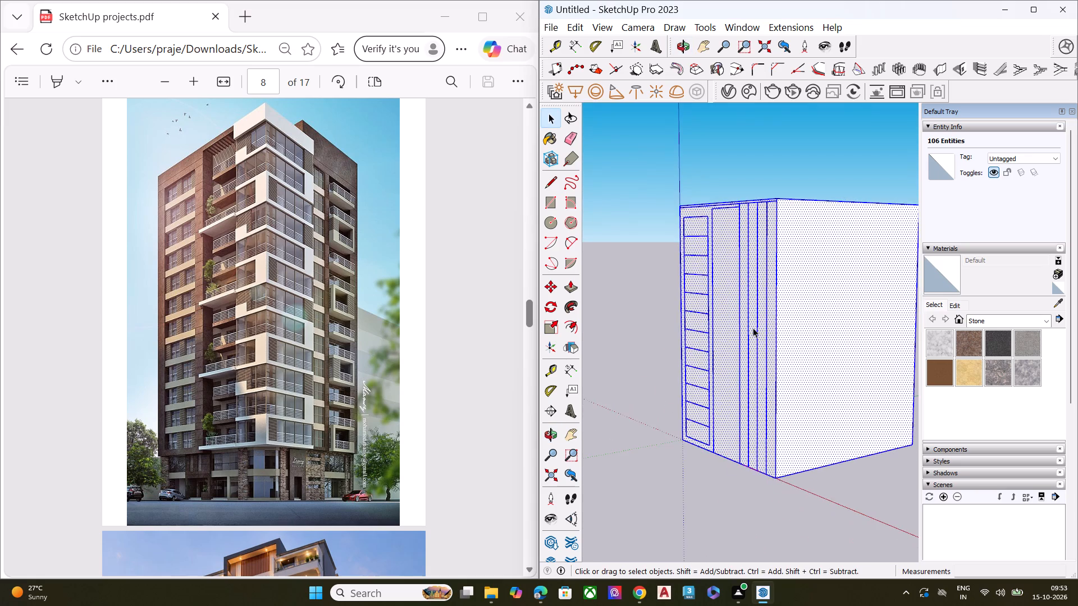
scroll(755, 325, up, 2)
middle_drag(801, 308, 873, 226)
click(726, 128)
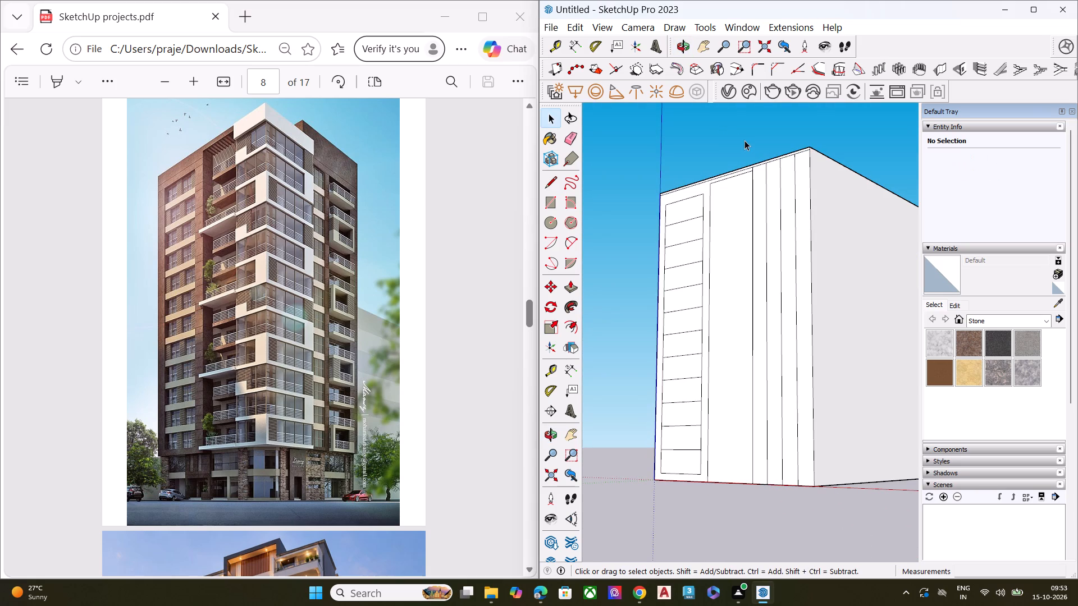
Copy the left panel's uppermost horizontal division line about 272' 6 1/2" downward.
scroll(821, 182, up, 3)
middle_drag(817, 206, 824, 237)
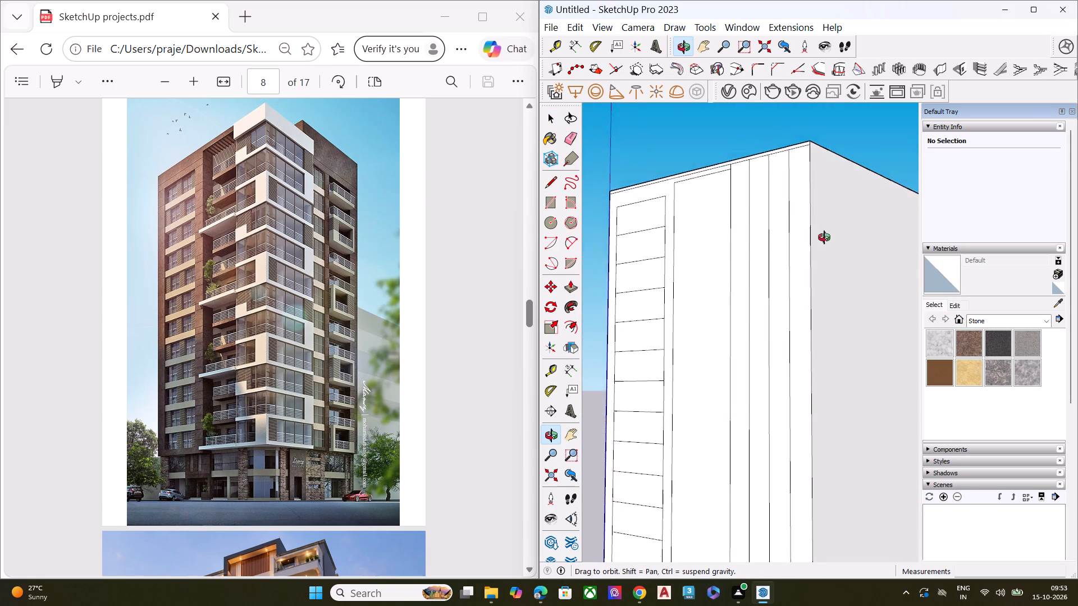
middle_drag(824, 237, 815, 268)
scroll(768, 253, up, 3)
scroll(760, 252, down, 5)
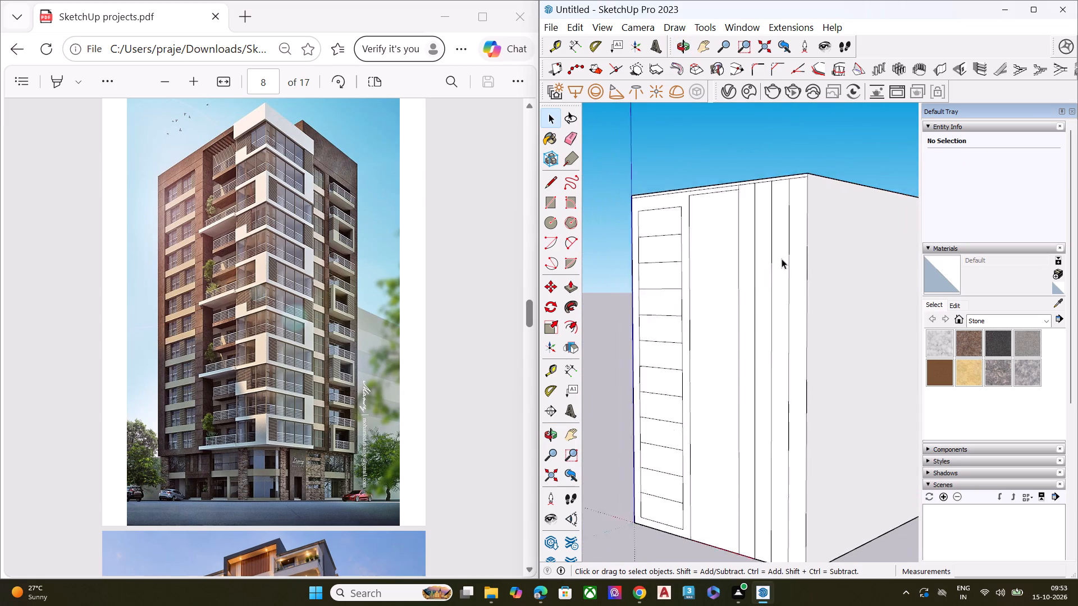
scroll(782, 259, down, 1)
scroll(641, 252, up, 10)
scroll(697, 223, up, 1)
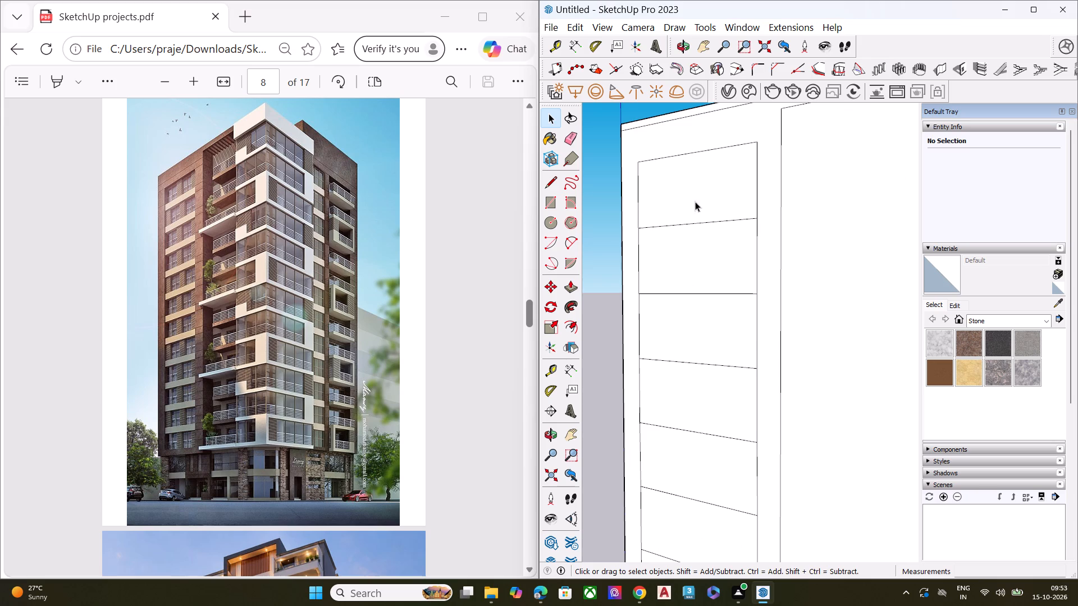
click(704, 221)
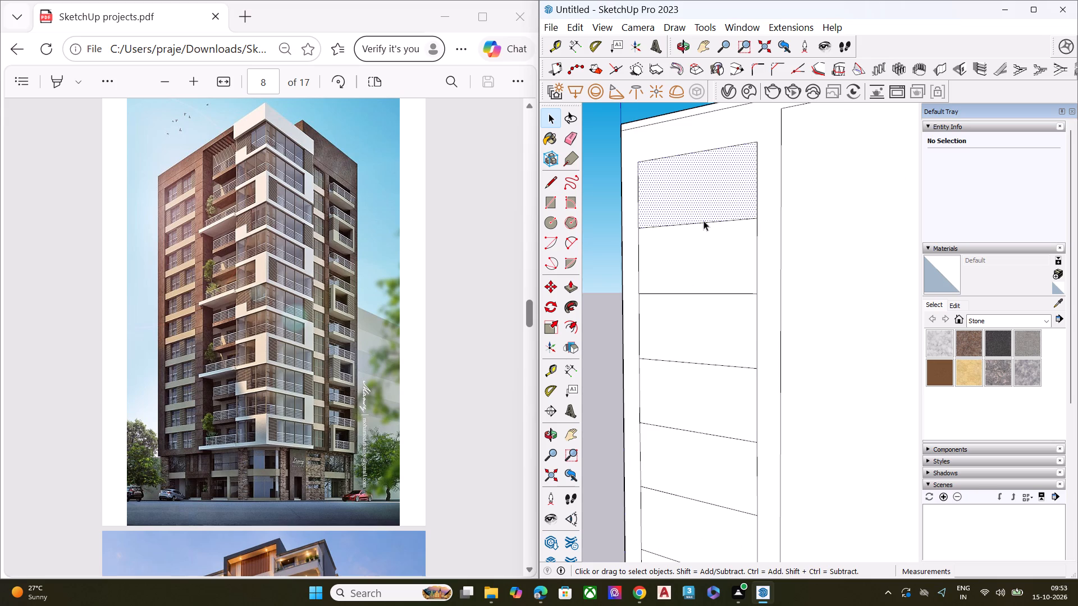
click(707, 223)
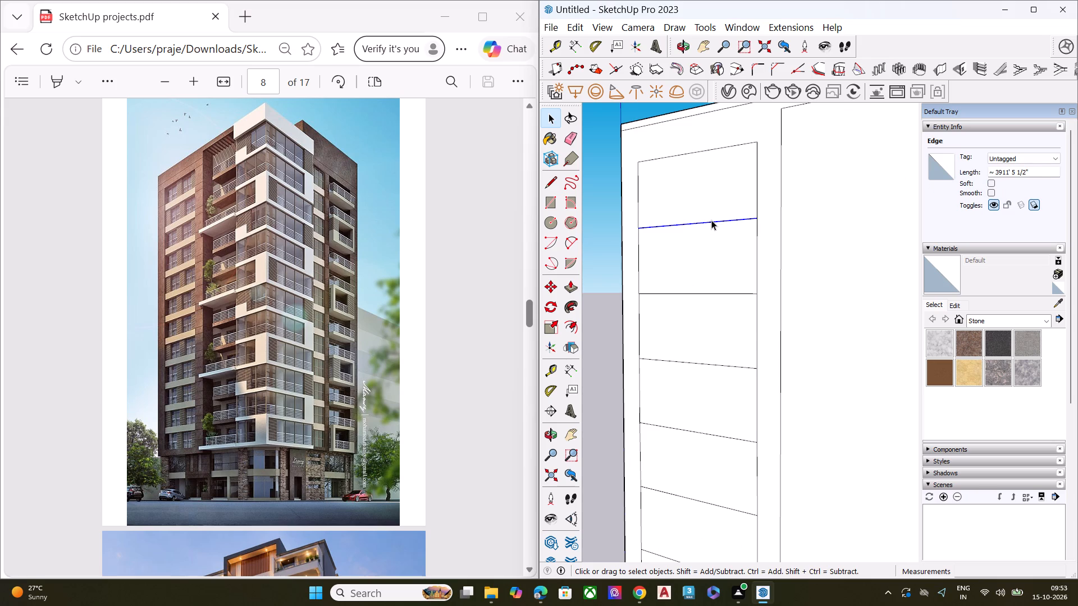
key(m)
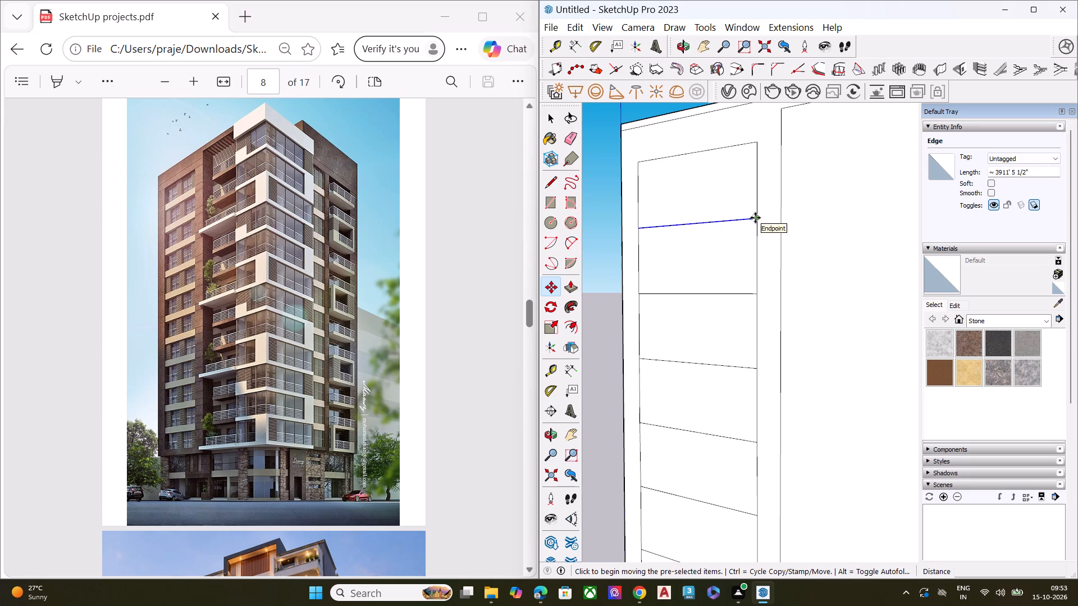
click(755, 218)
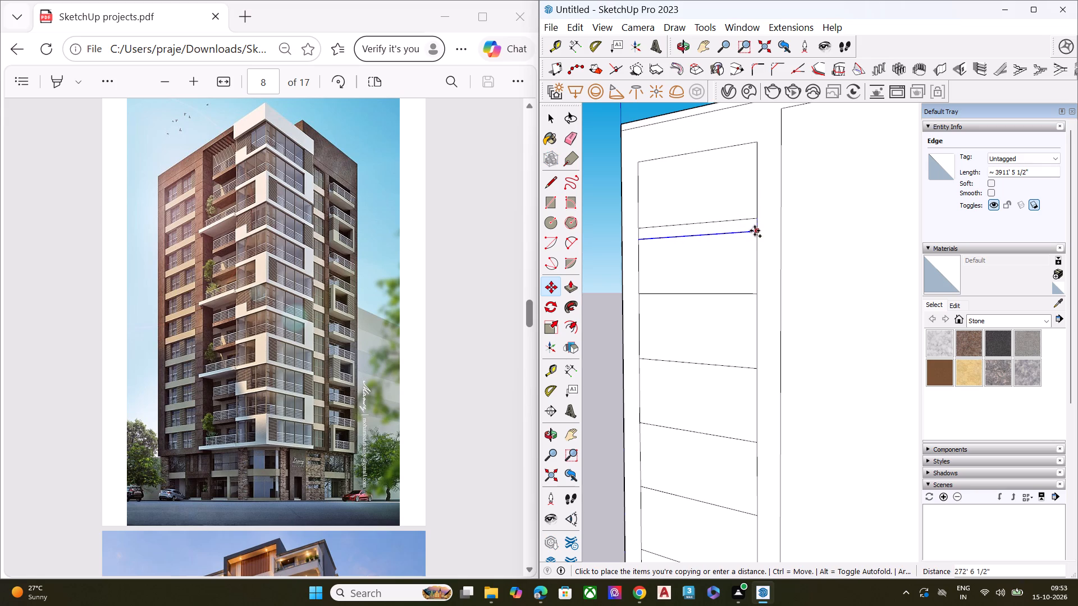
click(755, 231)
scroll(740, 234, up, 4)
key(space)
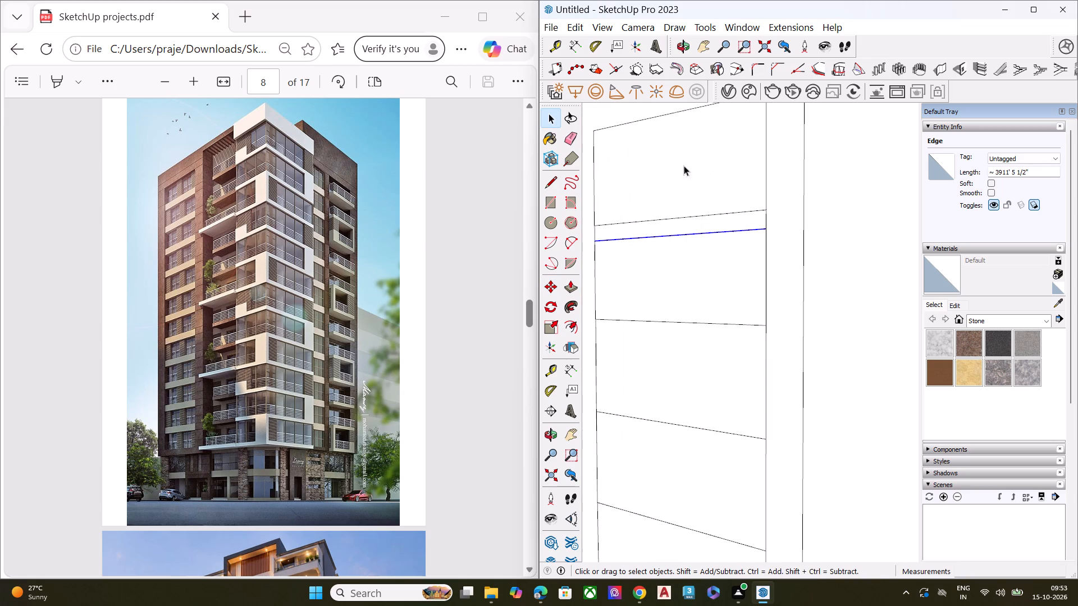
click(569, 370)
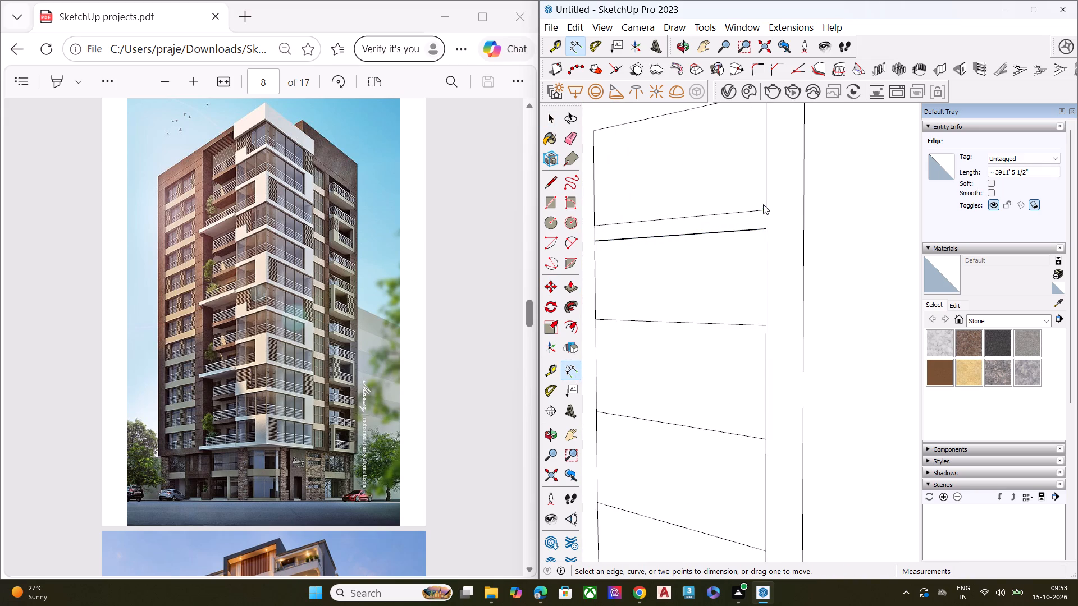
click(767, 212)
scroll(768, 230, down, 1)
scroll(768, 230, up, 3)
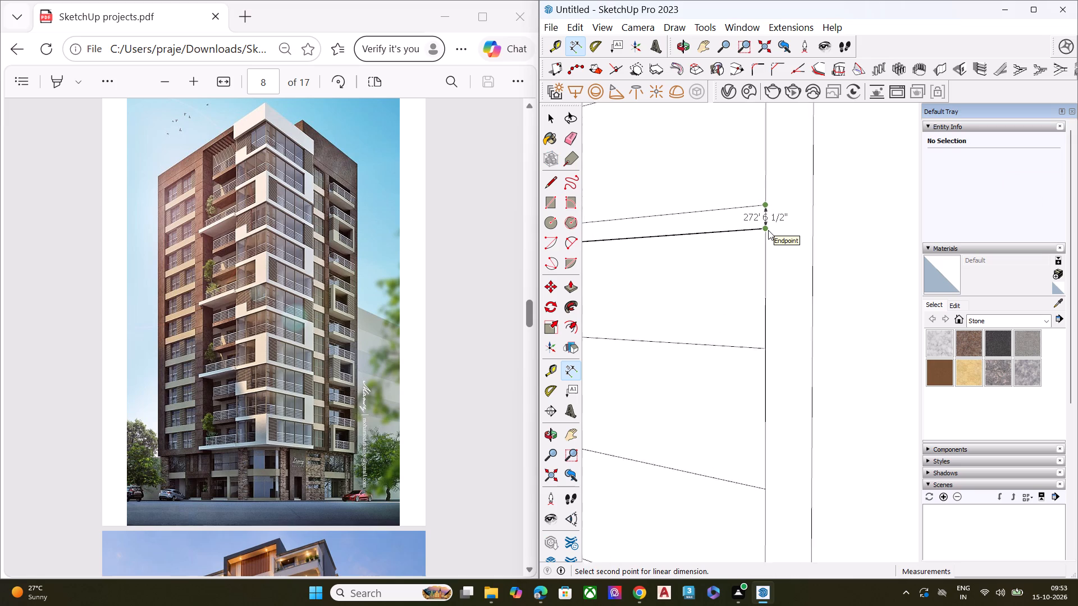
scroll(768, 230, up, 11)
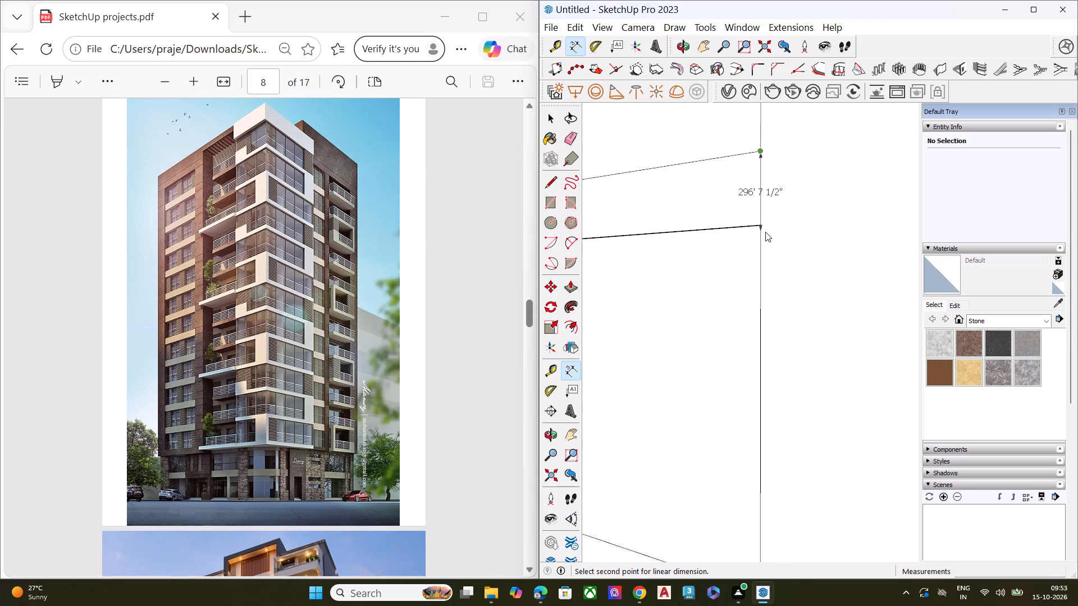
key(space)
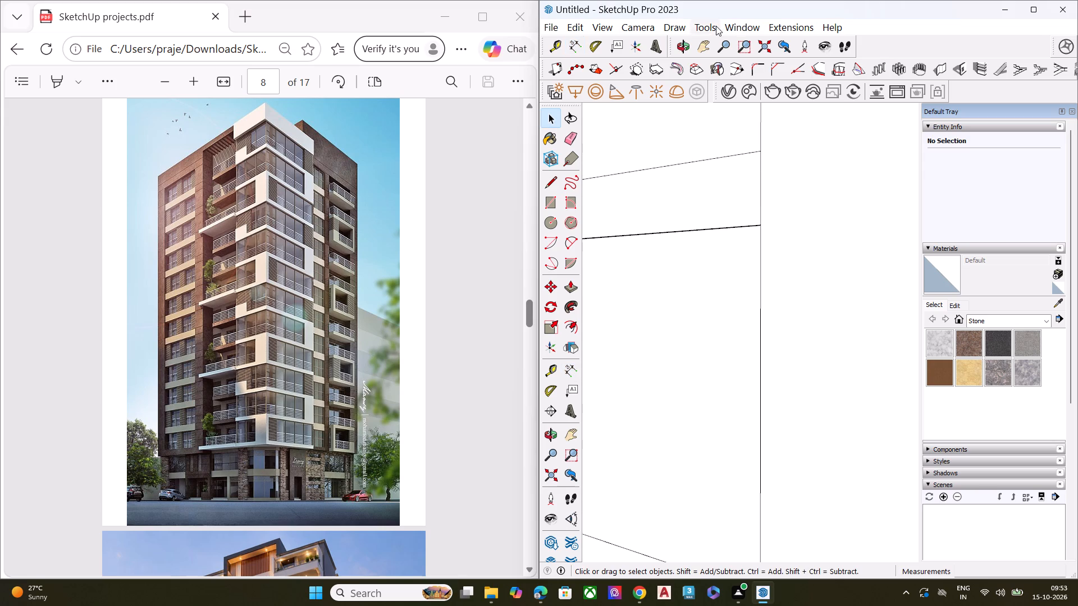
Set the model's length display precision to 1/8".
click(731, 26)
click(763, 100)
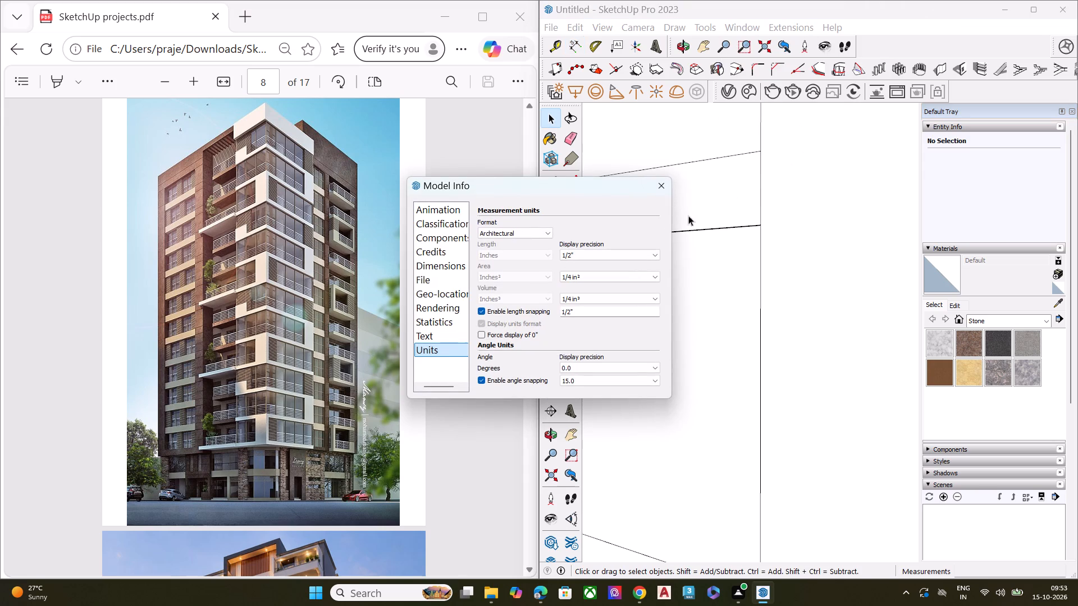
click(637, 255)
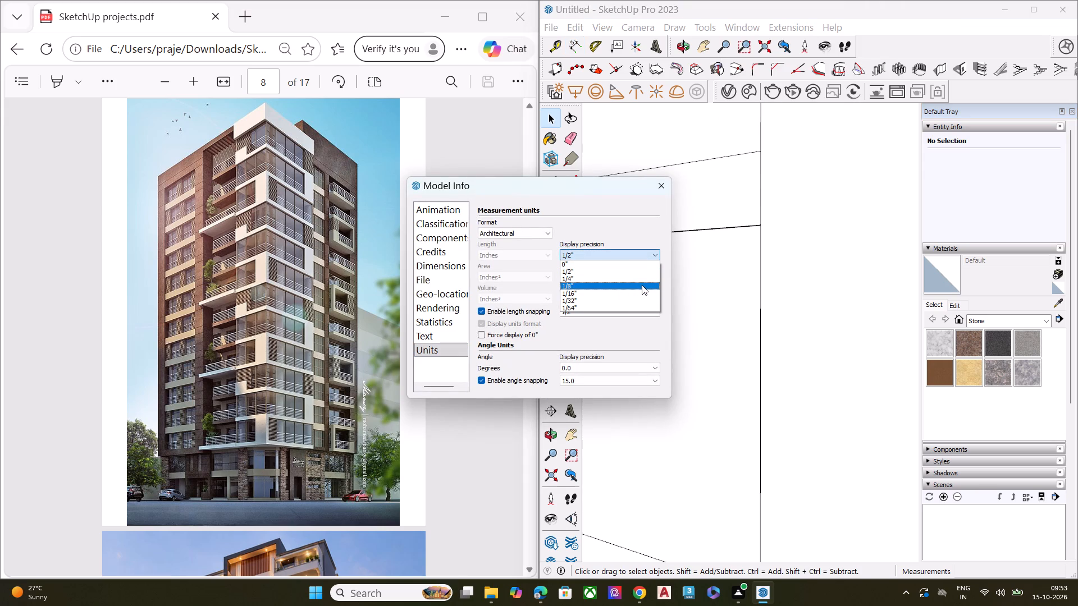
click(642, 285)
click(661, 187)
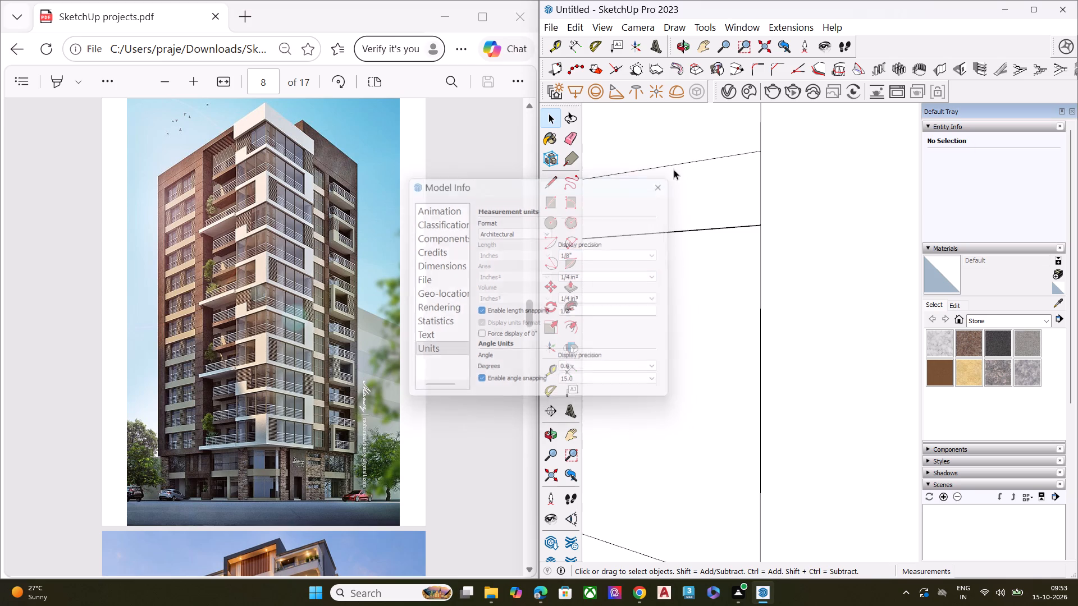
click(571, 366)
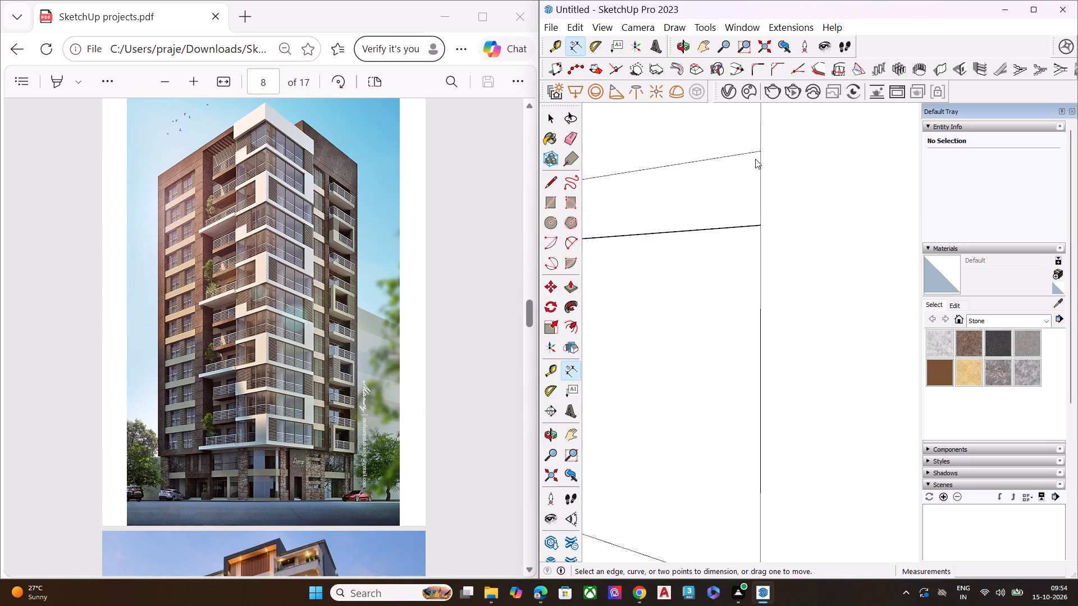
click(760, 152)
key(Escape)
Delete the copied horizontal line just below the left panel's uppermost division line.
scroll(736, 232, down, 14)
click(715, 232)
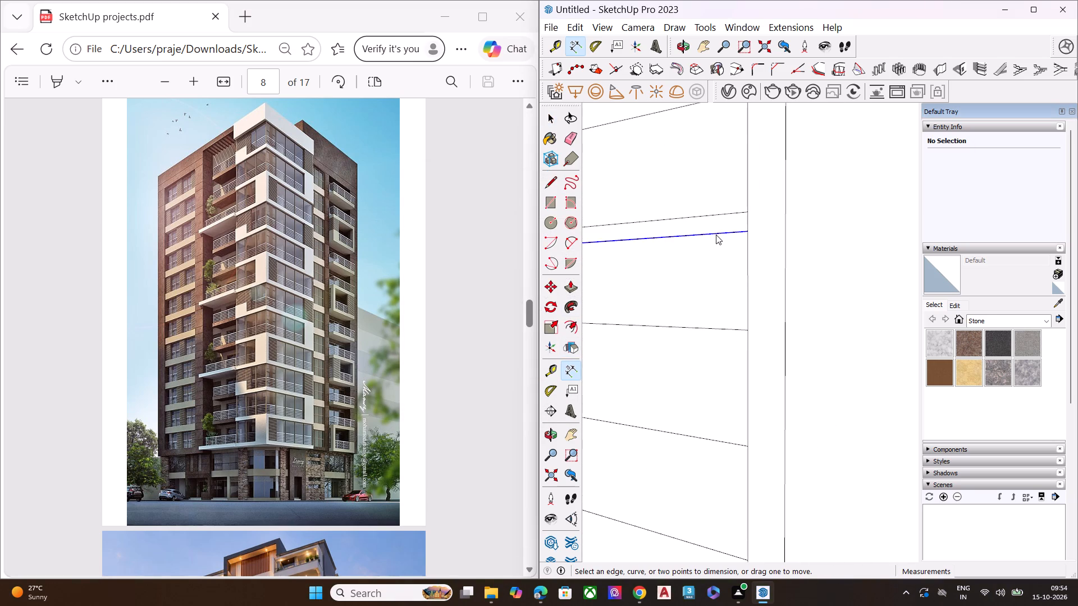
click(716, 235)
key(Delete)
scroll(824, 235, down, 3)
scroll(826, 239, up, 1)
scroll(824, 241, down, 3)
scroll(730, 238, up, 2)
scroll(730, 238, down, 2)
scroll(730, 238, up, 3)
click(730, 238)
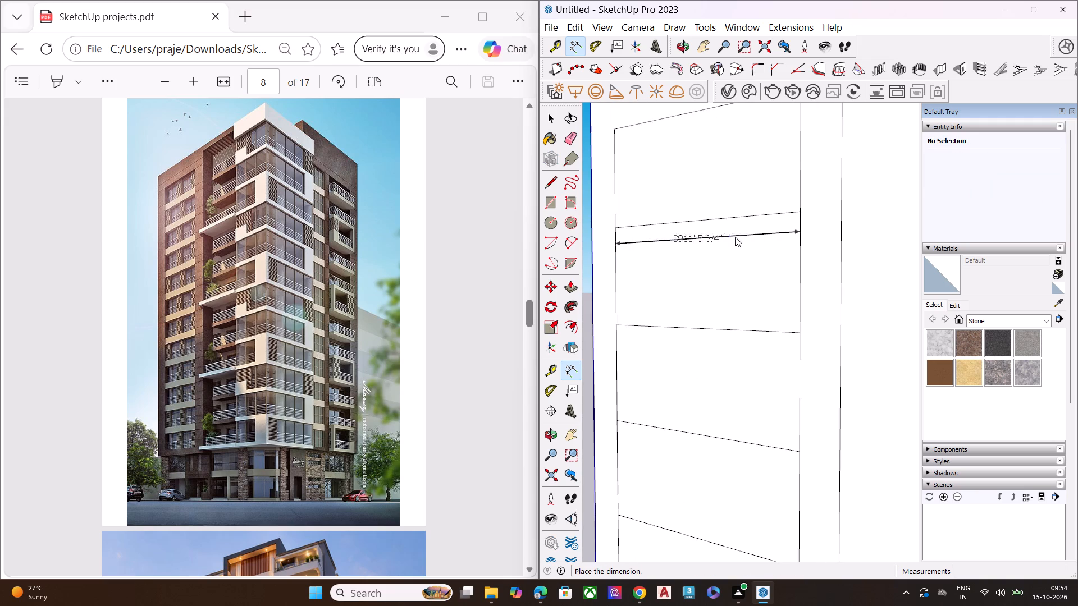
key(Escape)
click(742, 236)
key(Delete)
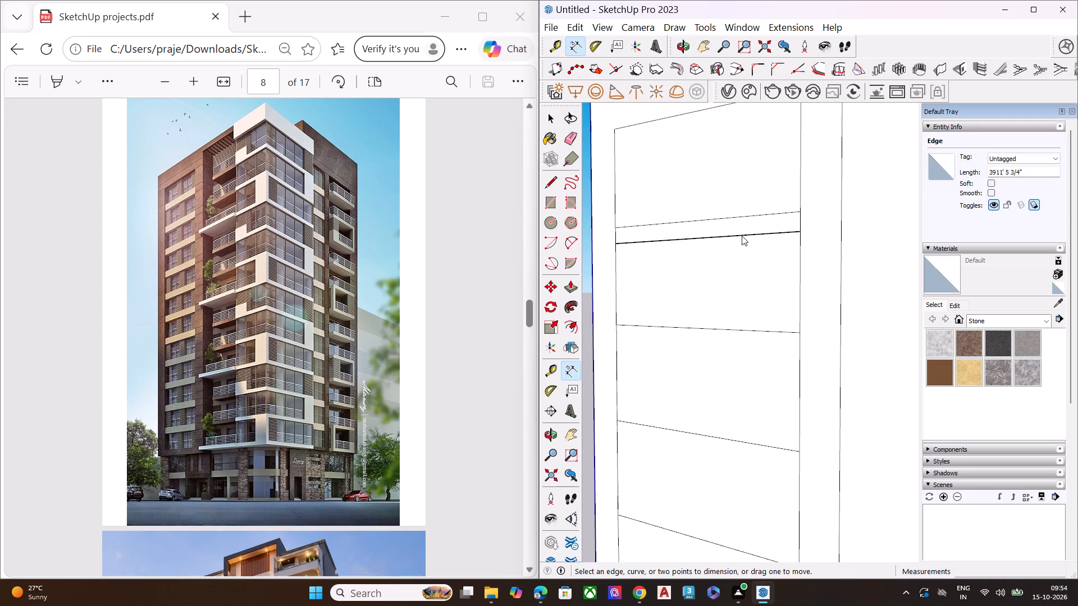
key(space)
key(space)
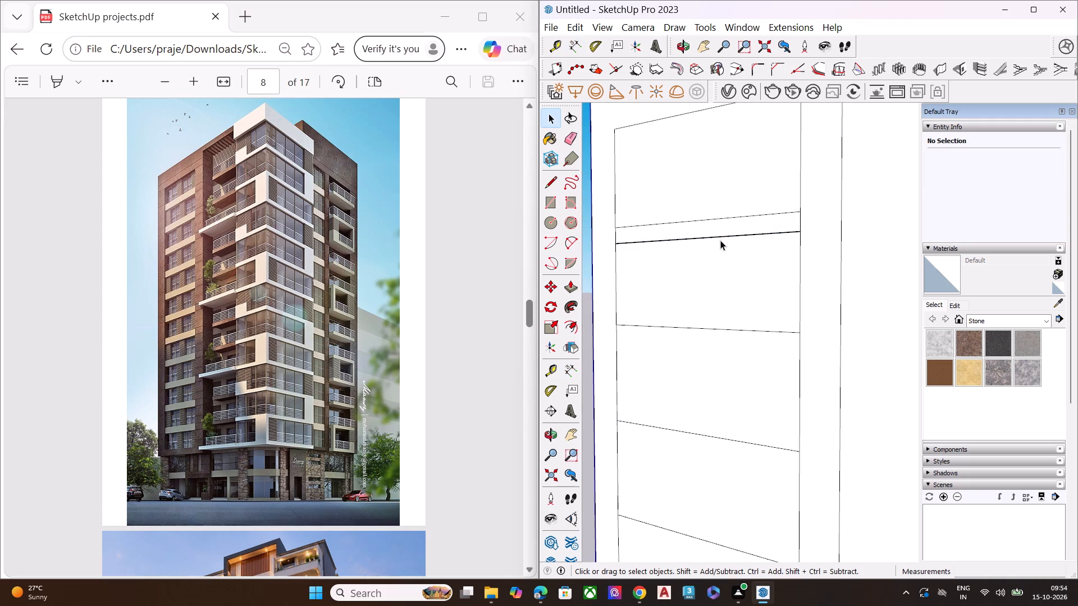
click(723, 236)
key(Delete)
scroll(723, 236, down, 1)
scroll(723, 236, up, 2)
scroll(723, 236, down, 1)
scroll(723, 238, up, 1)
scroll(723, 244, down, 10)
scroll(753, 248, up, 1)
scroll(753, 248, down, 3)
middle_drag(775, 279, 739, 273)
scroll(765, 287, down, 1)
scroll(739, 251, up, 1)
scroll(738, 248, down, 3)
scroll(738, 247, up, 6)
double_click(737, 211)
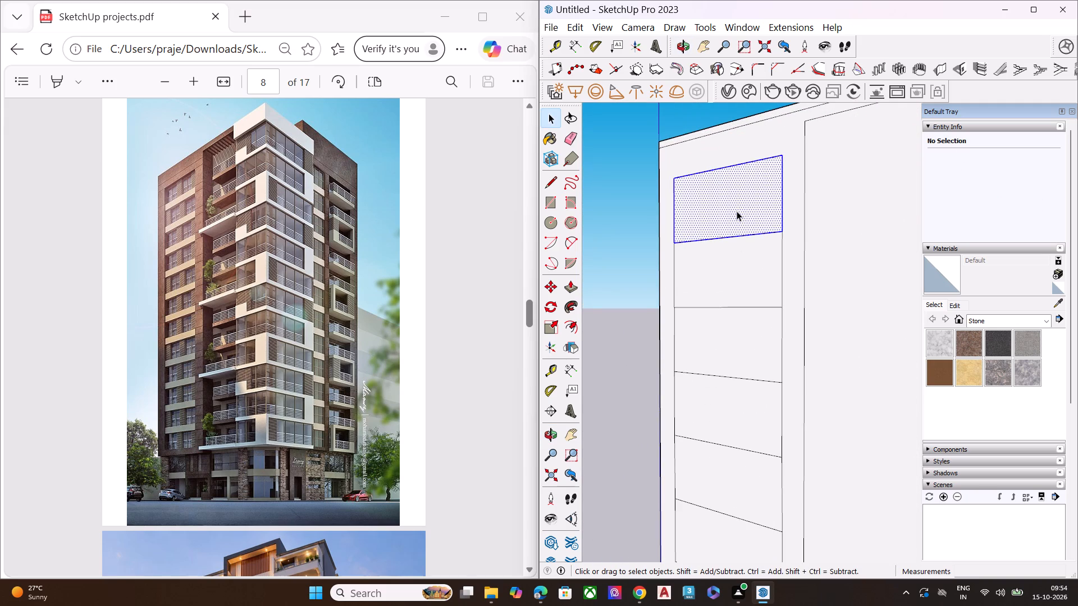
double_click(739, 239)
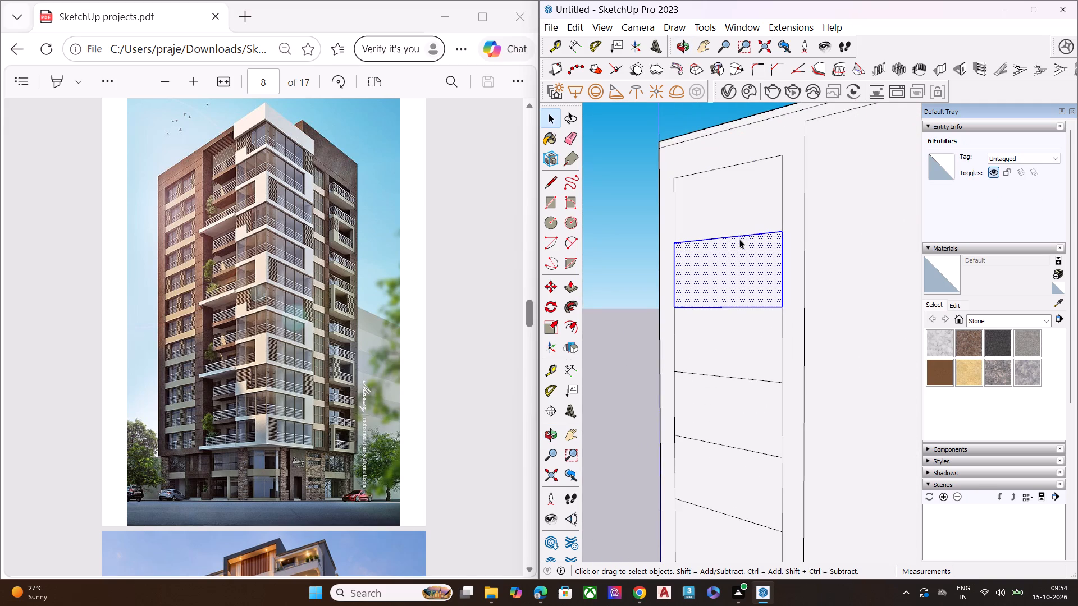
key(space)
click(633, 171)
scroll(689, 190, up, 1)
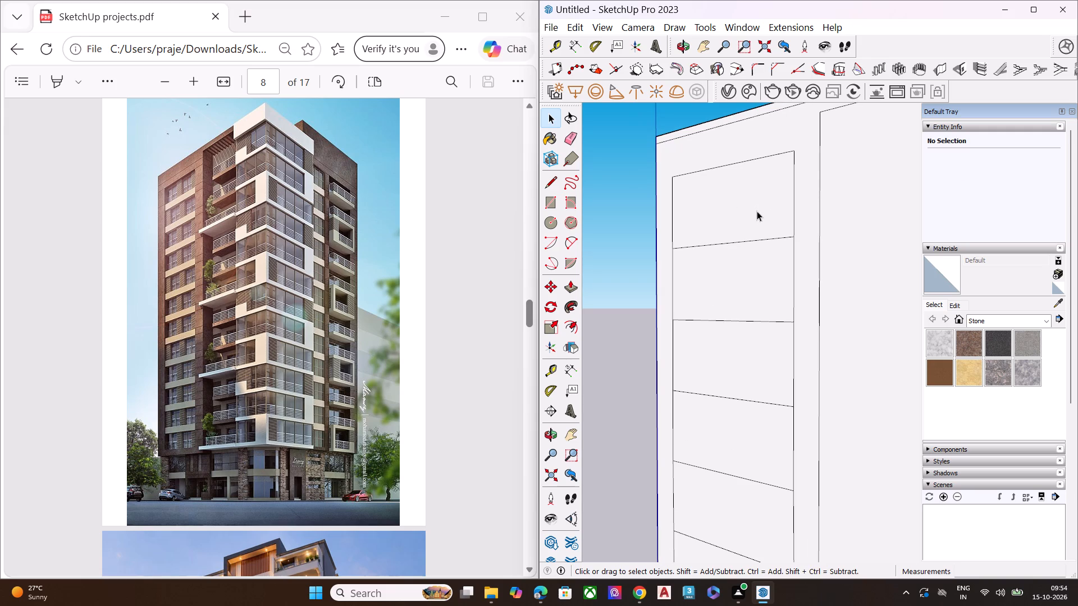
Copy the left panel's lowest horizontal division line about 244' 10 1/2" downward.
scroll(752, 205, down, 17)
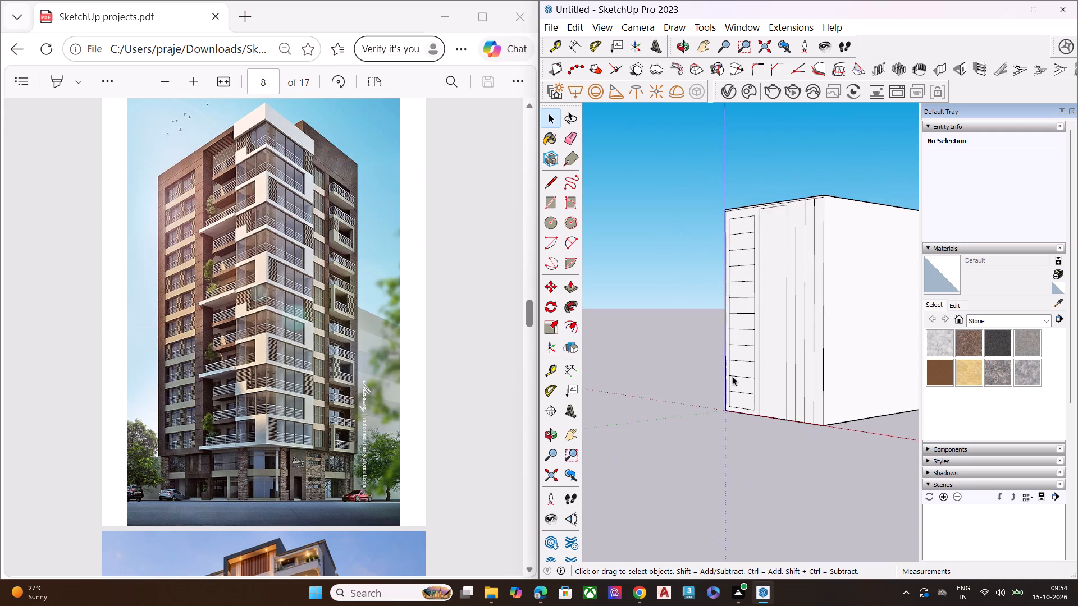
scroll(731, 376, up, 15)
scroll(752, 352, down, 2)
scroll(752, 352, up, 1)
scroll(752, 352, down, 2)
scroll(752, 352, up, 5)
click(762, 338)
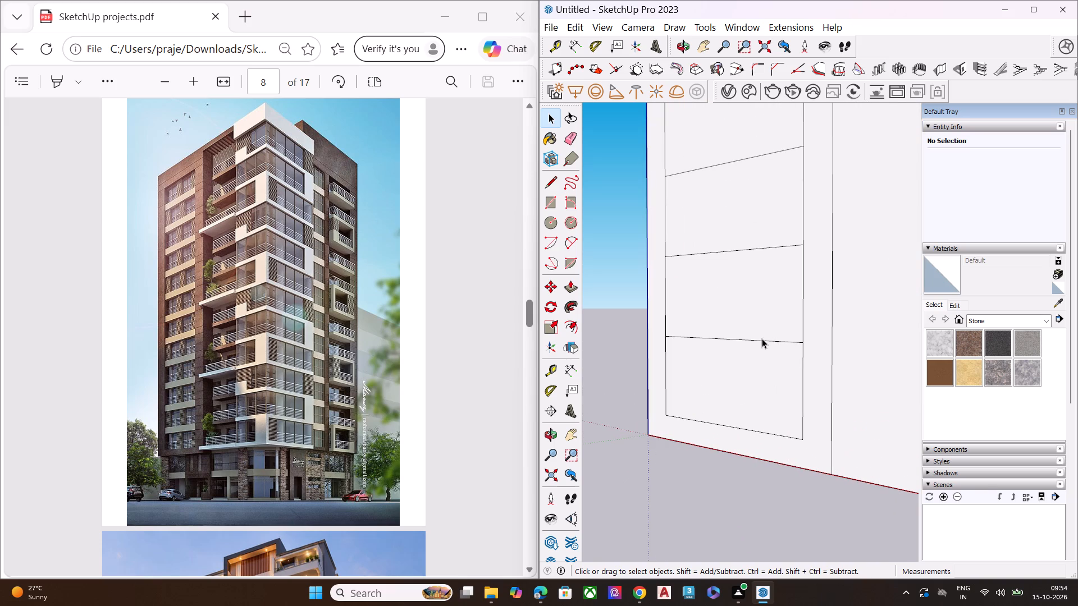
click(766, 341)
key(m)
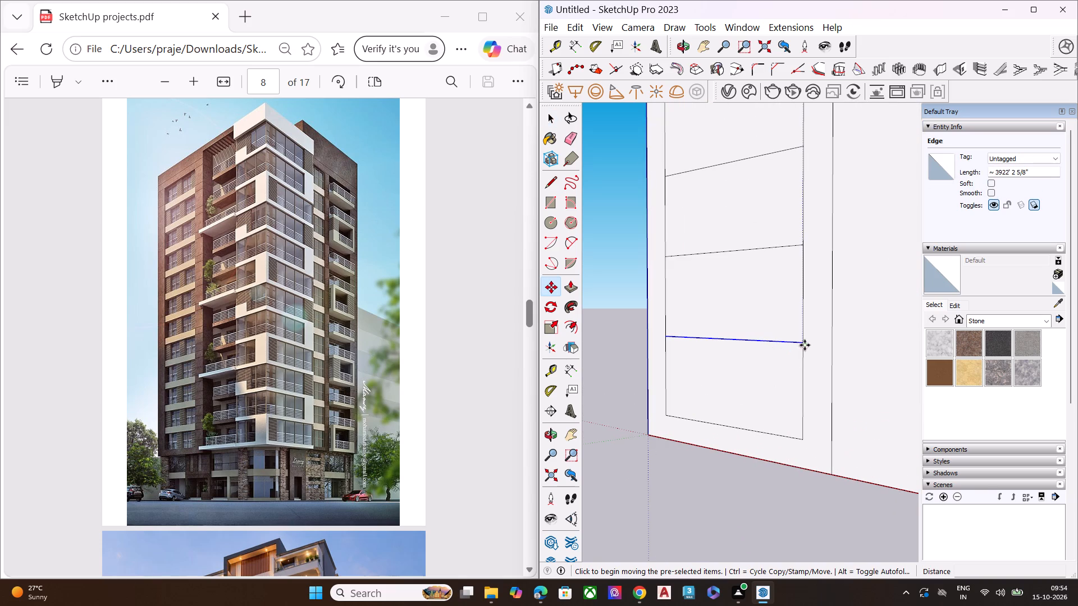
click(802, 344)
click(802, 357)
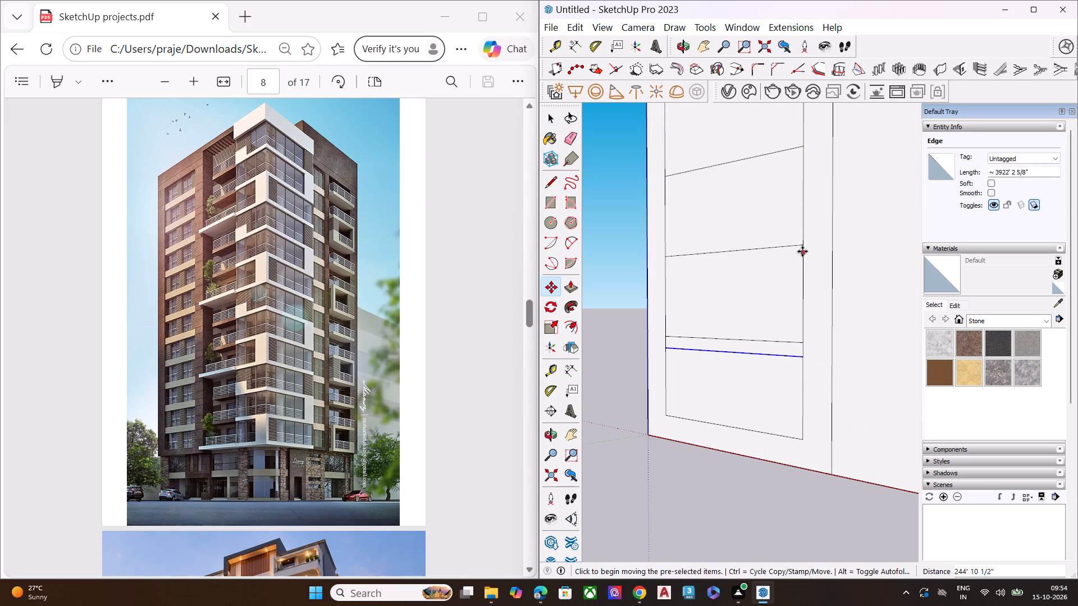
Copy the left panel's second-lowest original horizontal division line about 265' 1 1/2" downward.
key(space)
click(792, 246)
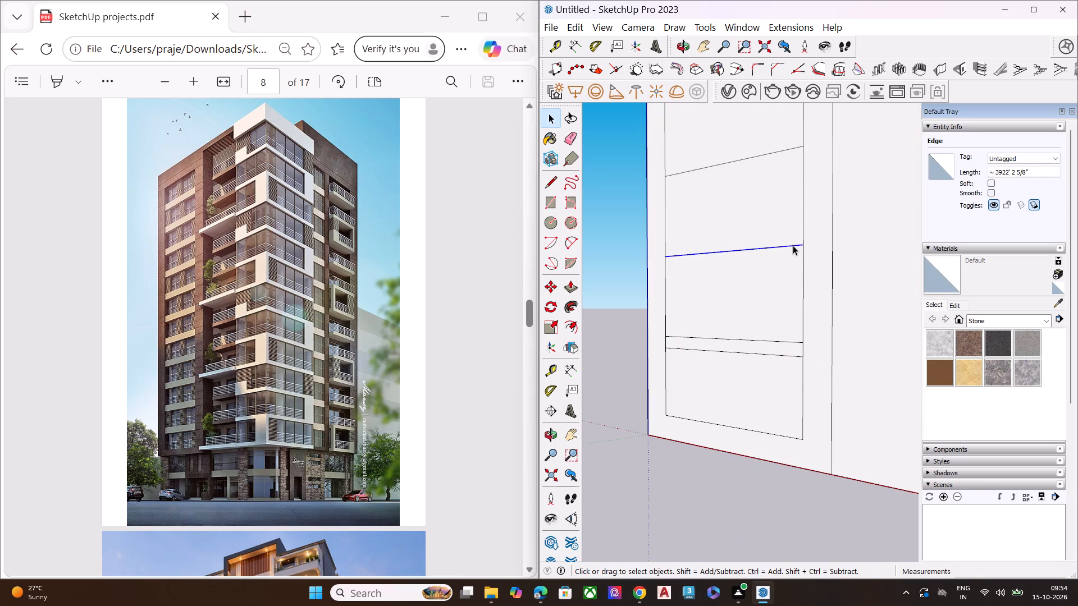
key(m)
click(802, 246)
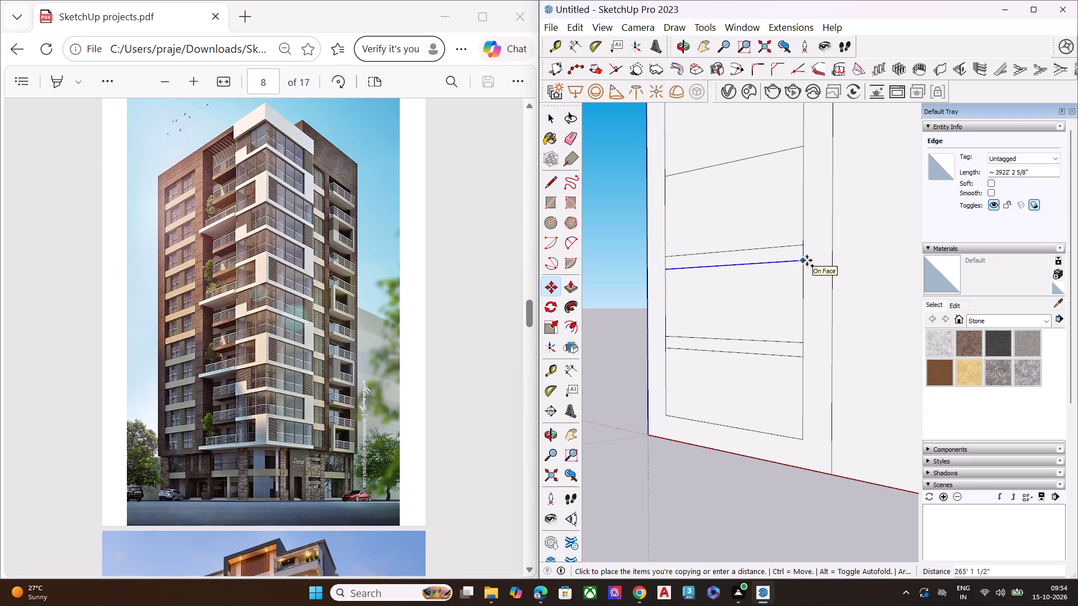
click(807, 260)
Copy the left panel's third-lowest original horizontal division line about 242' 7" downward.
scroll(747, 273, down, 6)
scroll(759, 195, down, 1)
scroll(759, 195, up, 3)
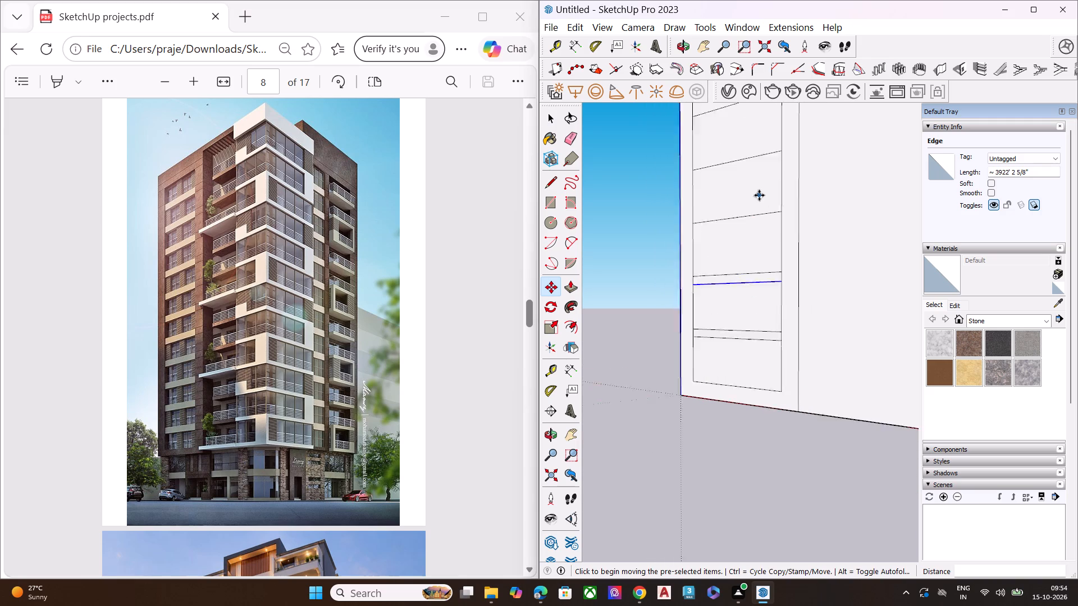
scroll(759, 195, up, 8)
key(space)
click(773, 229)
key(m)
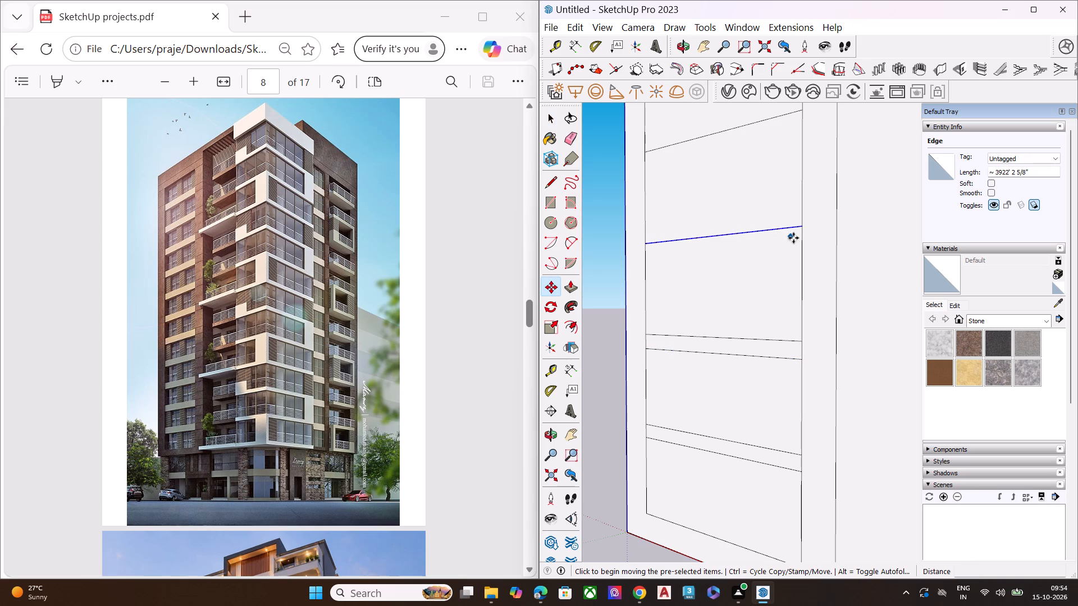
click(799, 228)
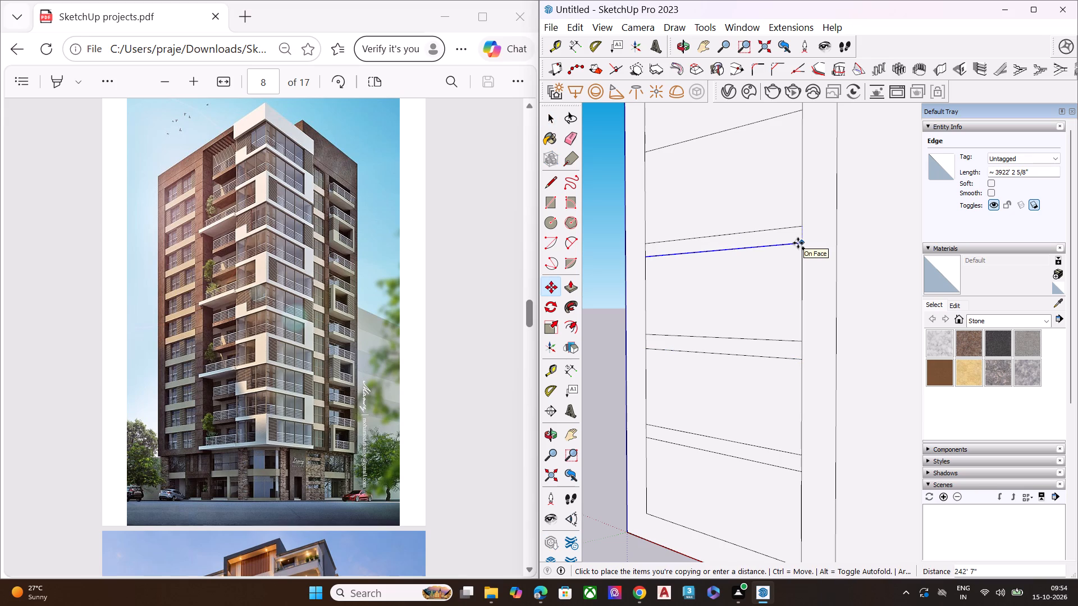
click(798, 243)
Copy the left panel's fourth-lowest original horizontal division line about 271' 8 1/2" downward.
scroll(743, 281, down, 1)
scroll(743, 282, up, 1)
scroll(742, 282, down, 6)
middle_drag(768, 339, 884, 395)
scroll(814, 355, down, 1)
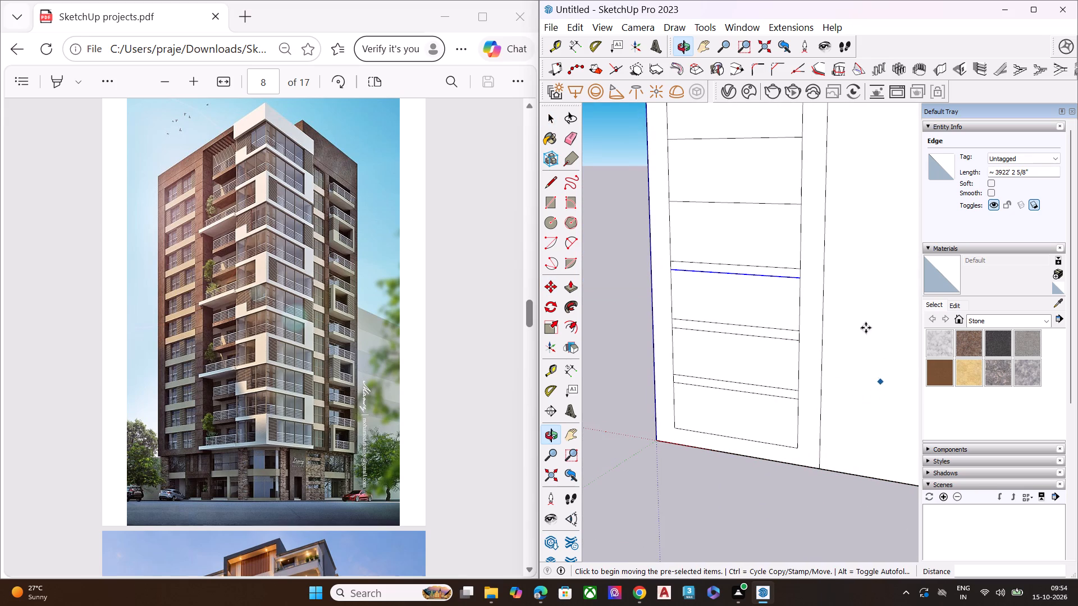
key(space)
click(787, 205)
key(m)
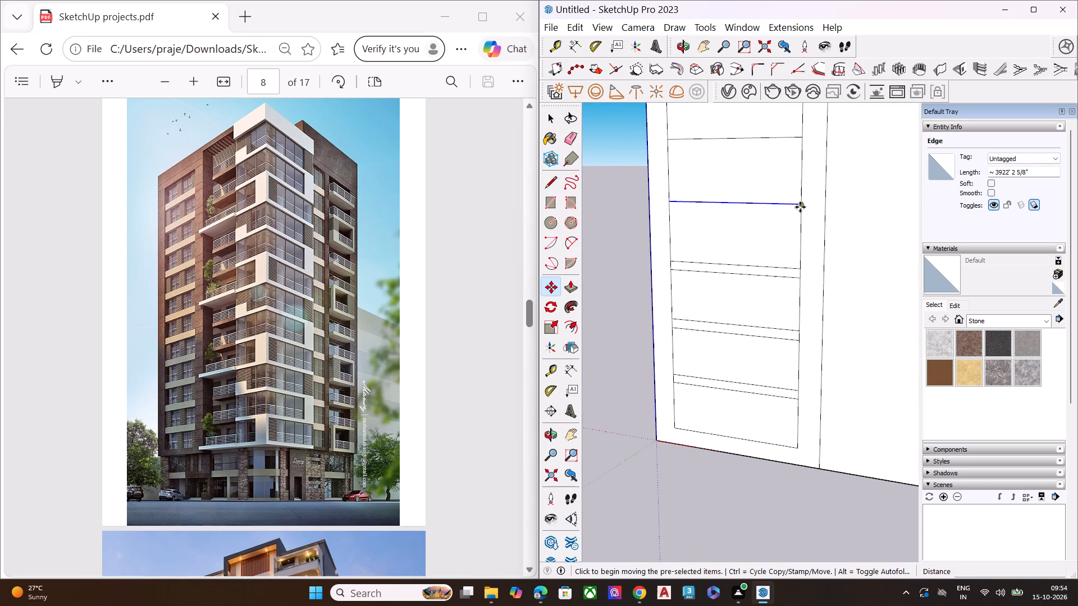
click(797, 205)
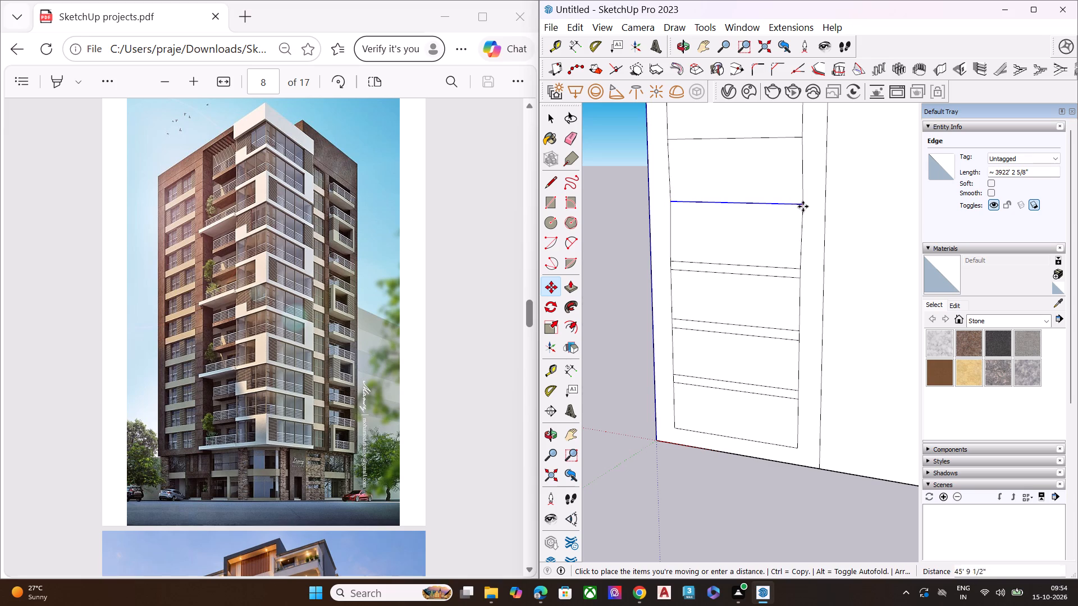
key(Escape)
click(800, 204)
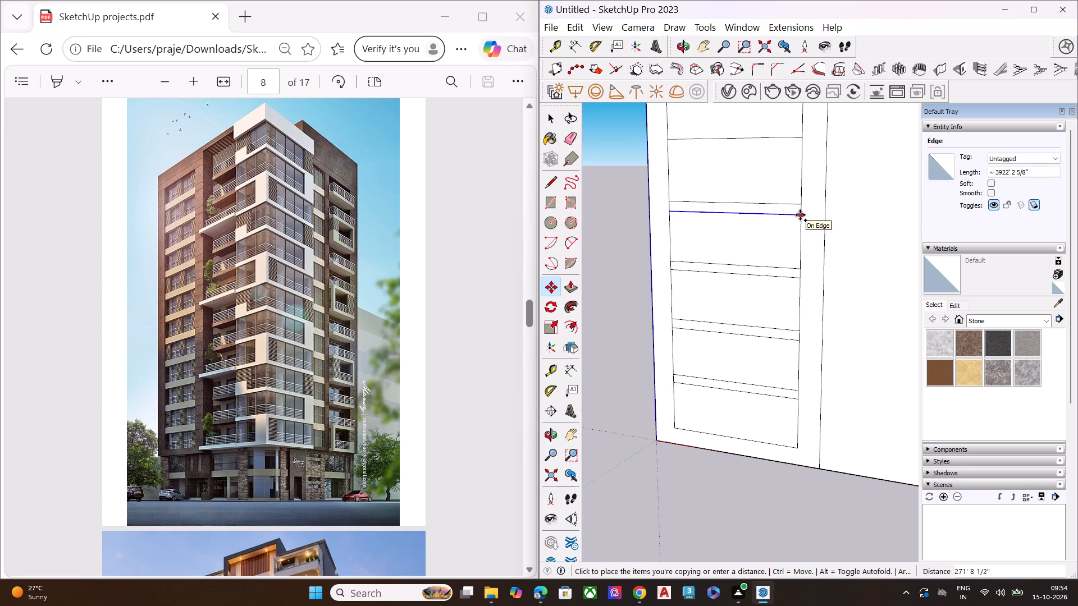
click(800, 215)
Copy the left panel's fifth-lowest original horizontal division line about 239' 9 1/2" downward.
scroll(717, 252, down, 4)
scroll(715, 257, up, 1)
middle_drag(762, 269, 726, 262)
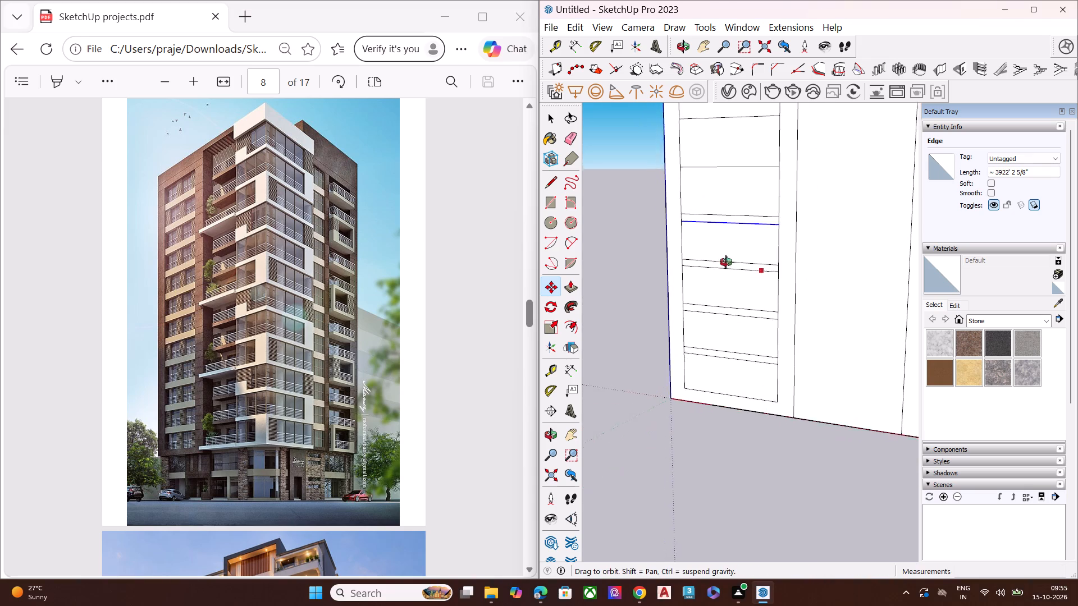
middle_drag(726, 262, 640, 233)
scroll(727, 186, up, 5)
key(space)
click(760, 151)
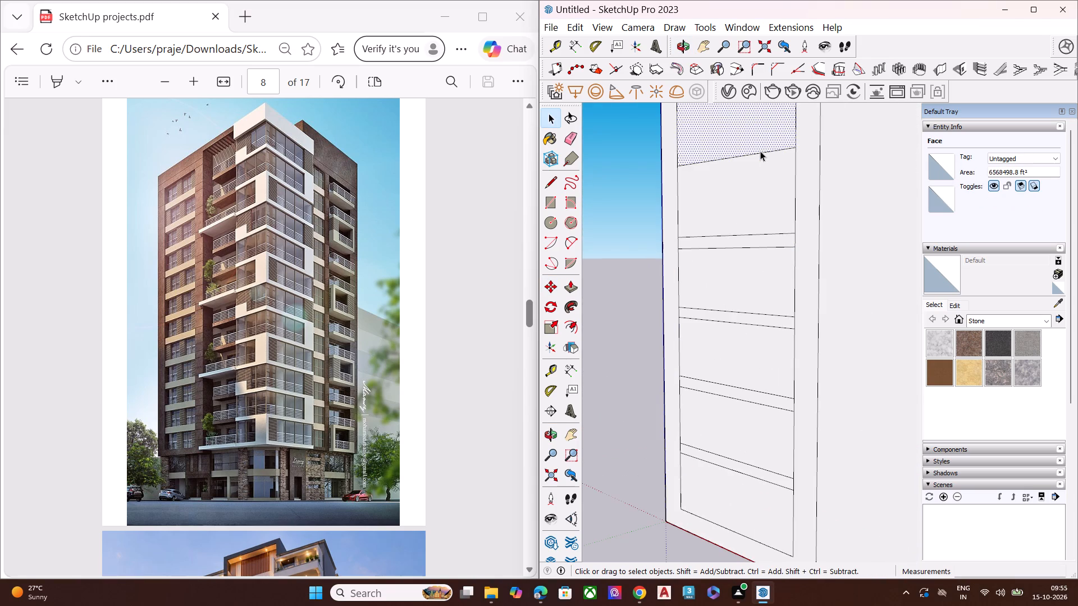
click(778, 150)
key(m)
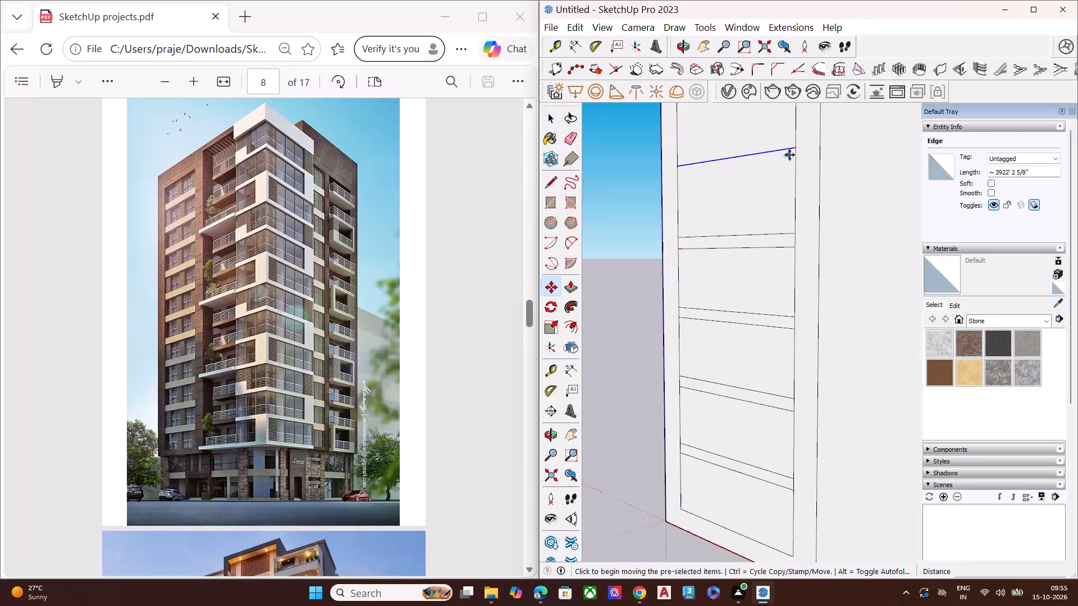
click(796, 148)
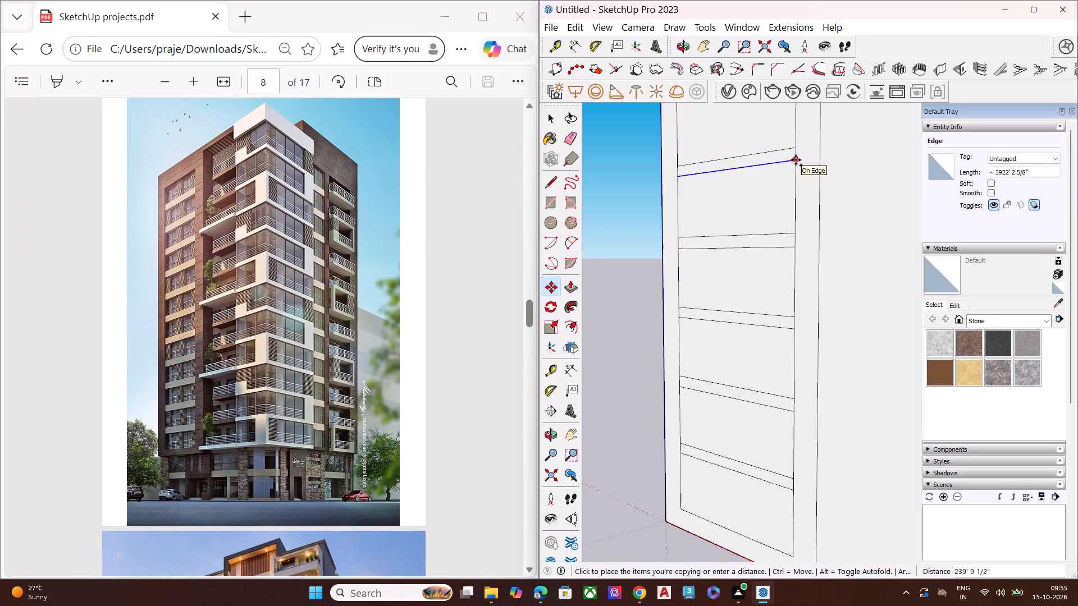
click(796, 160)
Copy the left panel's sixth-lowest original horizontal division line about 231' 6" downward.
scroll(750, 218, down, 5)
scroll(748, 236, up, 1)
scroll(748, 237, down, 4)
scroll(757, 157, up, 8)
key(space)
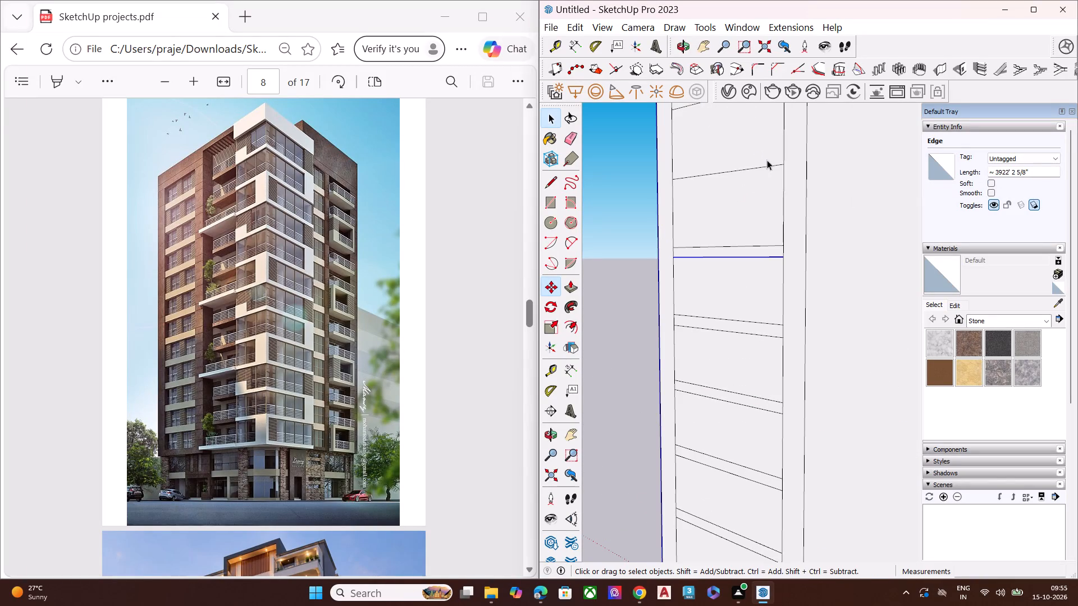
click(769, 163)
click(770, 165)
key(m)
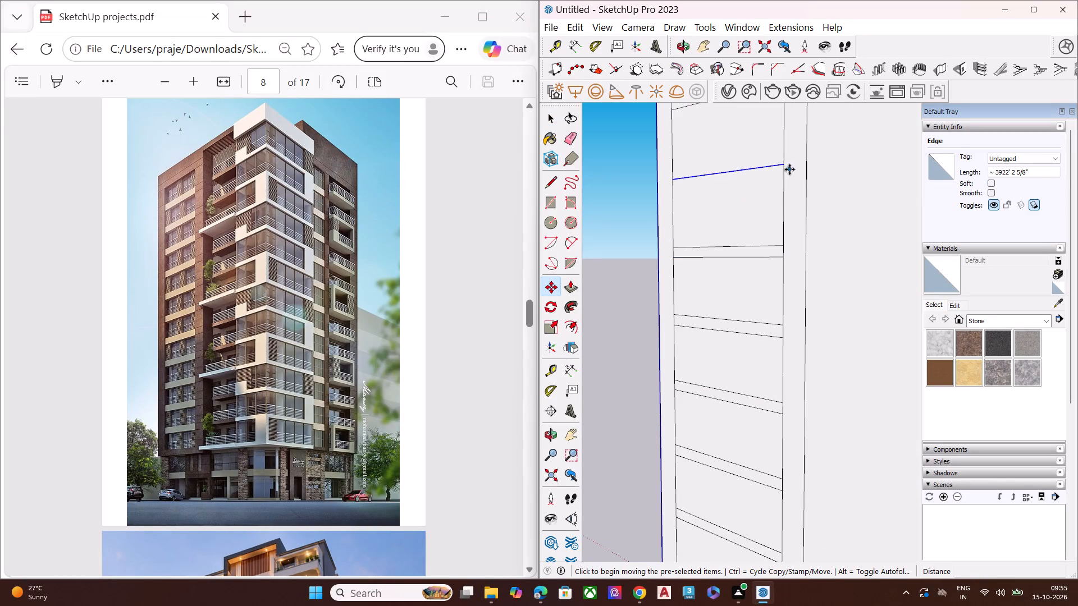
click(785, 164)
click(784, 176)
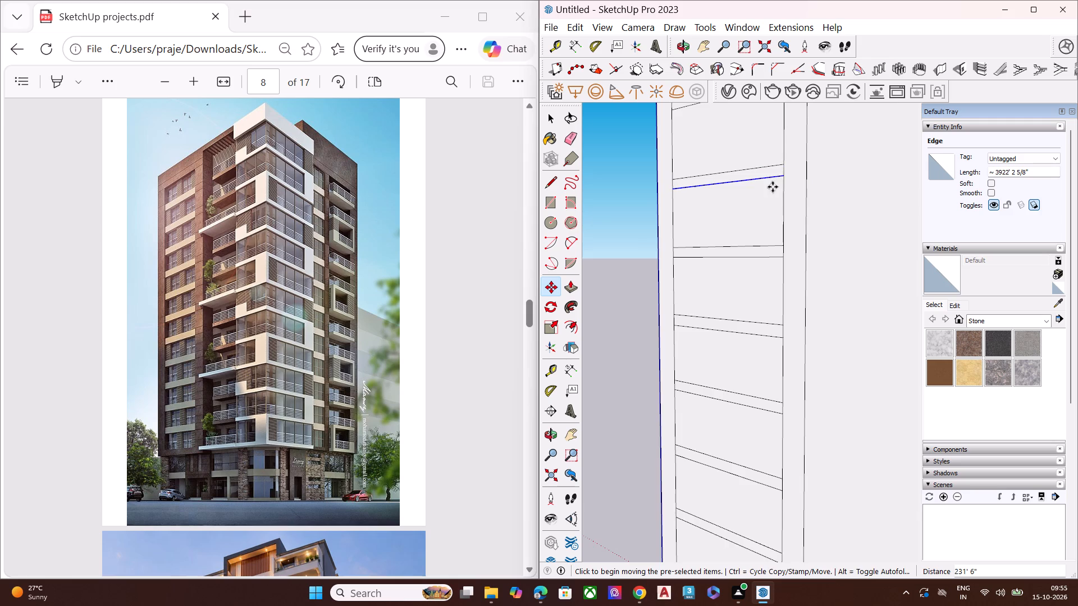
Copy the left panel's seventh-lowest original horizontal division line about 298' 8" downward.
scroll(703, 249, down, 8)
scroll(728, 174, up, 1)
scroll(728, 171, down, 1)
scroll(728, 171, up, 2)
scroll(728, 171, down, 1)
scroll(728, 171, up, 3)
key(space)
click(729, 172)
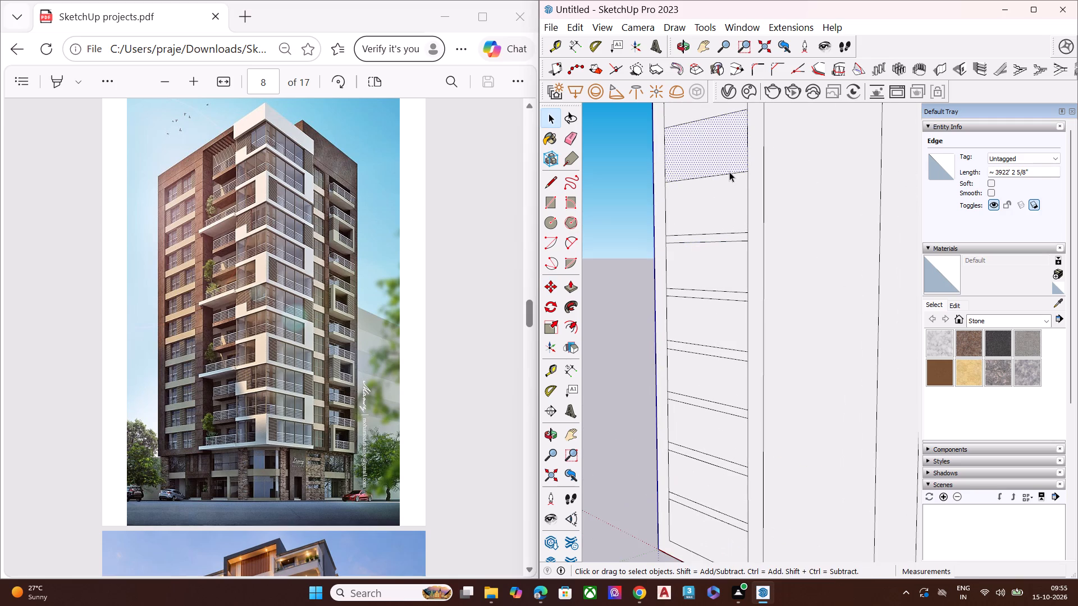
click(729, 172)
click(735, 171)
key(m)
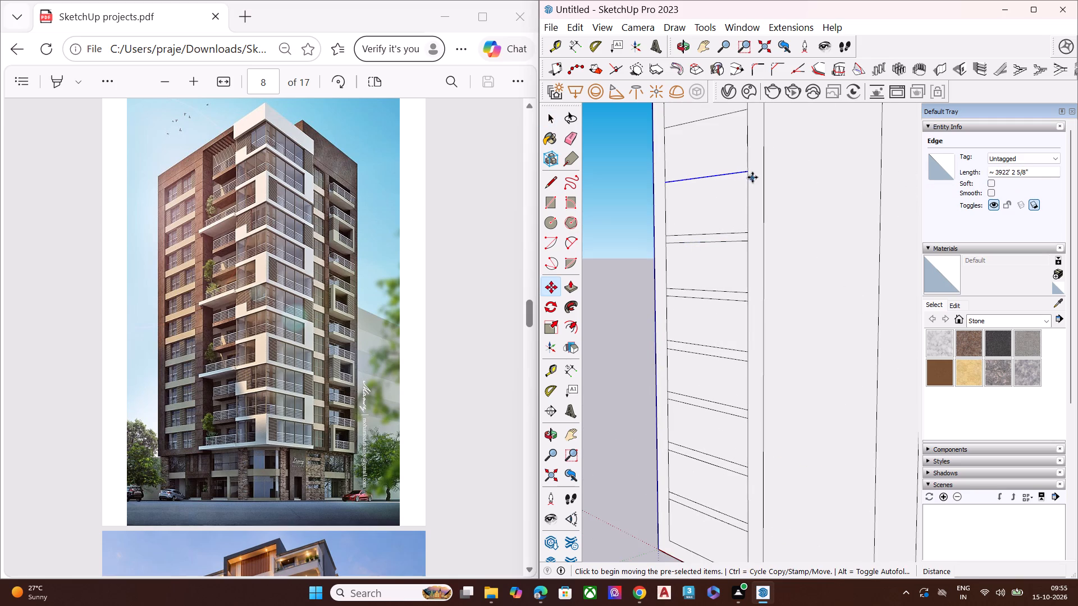
click(750, 172)
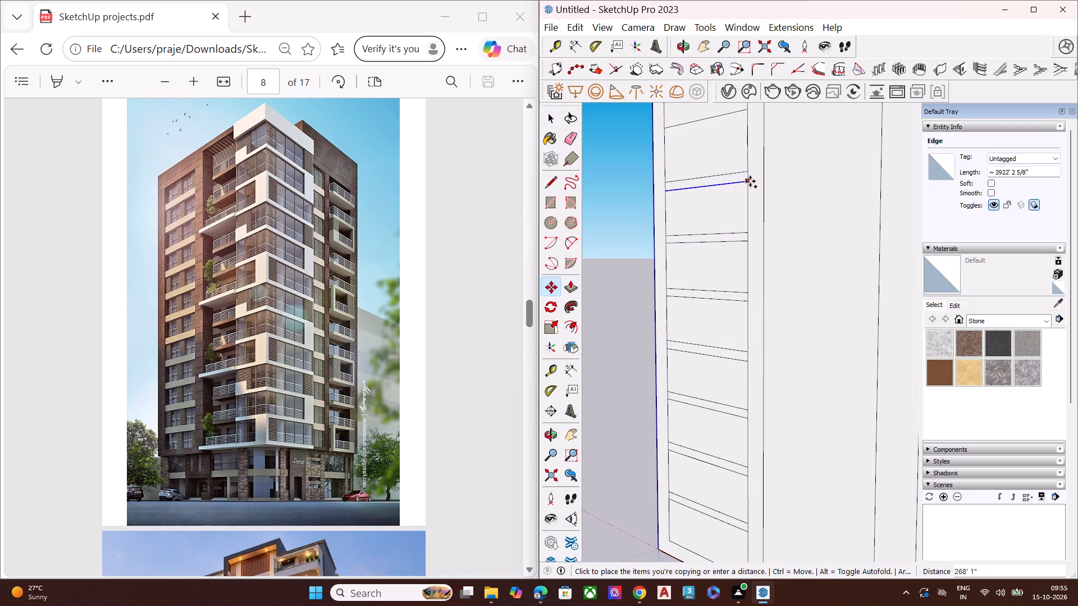
click(750, 182)
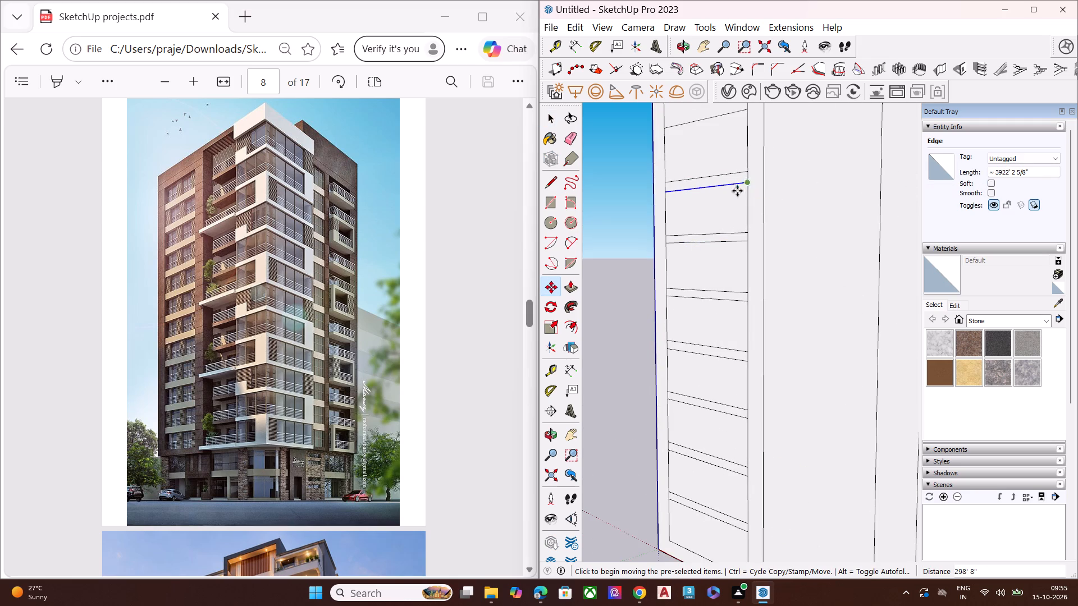
Copy the left panel's eighth-lowest original horizontal division line about 342' 10 1/2" downward.
scroll(698, 210, down, 8)
scroll(722, 135, up, 3)
scroll(722, 132, down, 1)
scroll(722, 132, up, 4)
key(space)
click(713, 190)
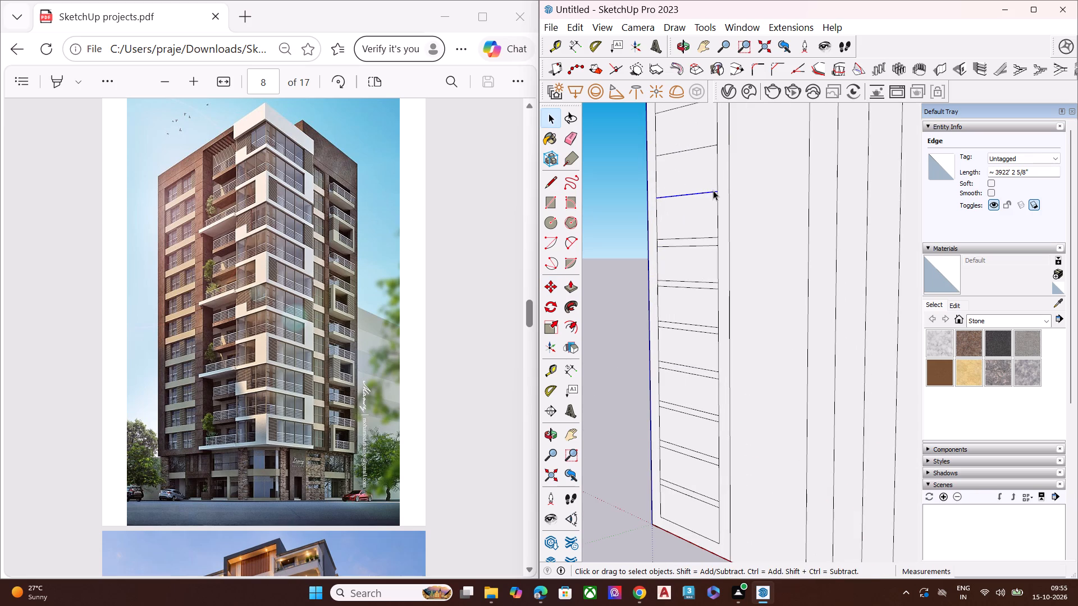
key(m)
click(716, 191)
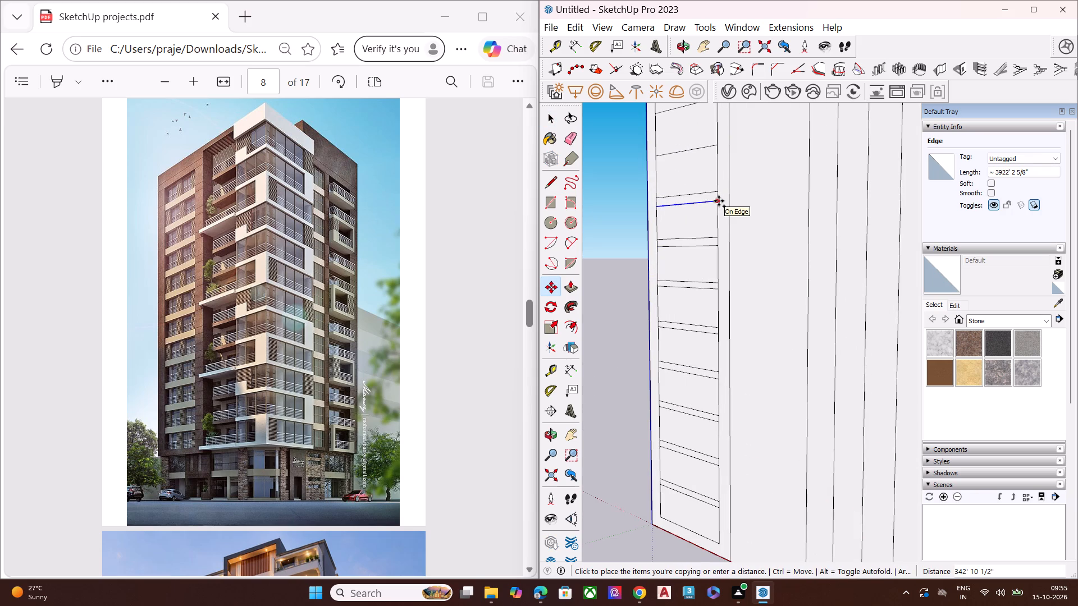
click(718, 201)
Copy the left panel's ninth-lowest original horizontal division line about 303' 11 1/2" downward.
key(space)
scroll(686, 210, down, 8)
scroll(691, 194, up, 9)
scroll(692, 185, down, 1)
scroll(692, 185, up, 1)
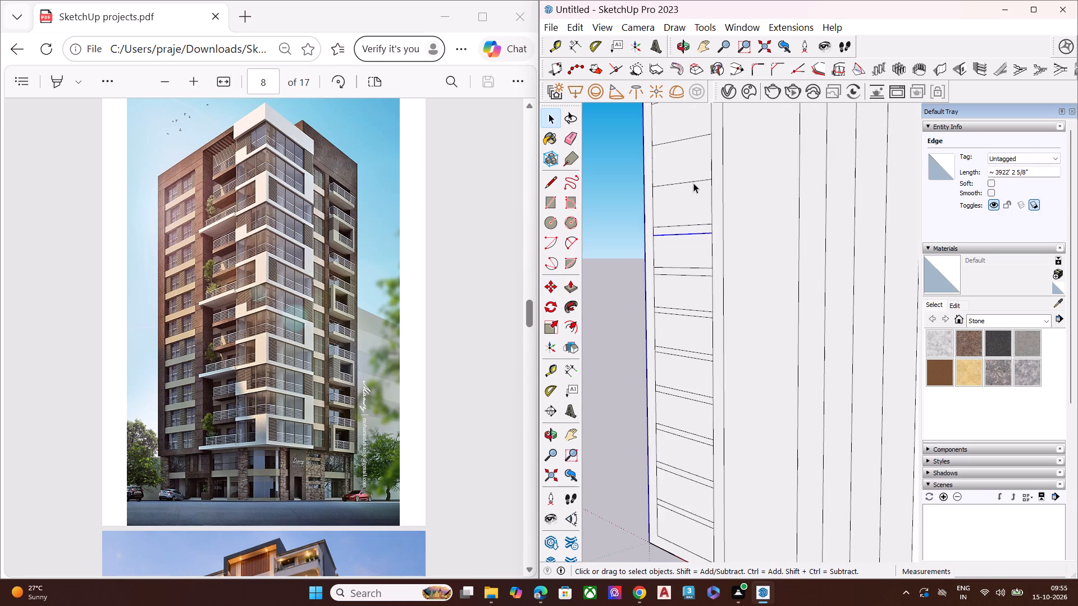
click(696, 180)
key(m)
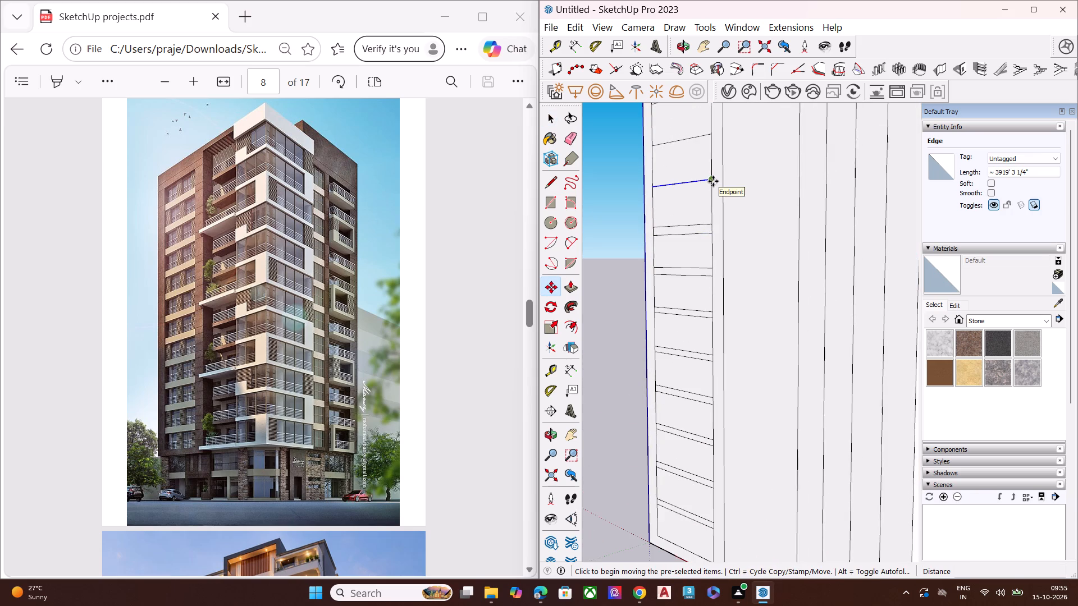
click(713, 181)
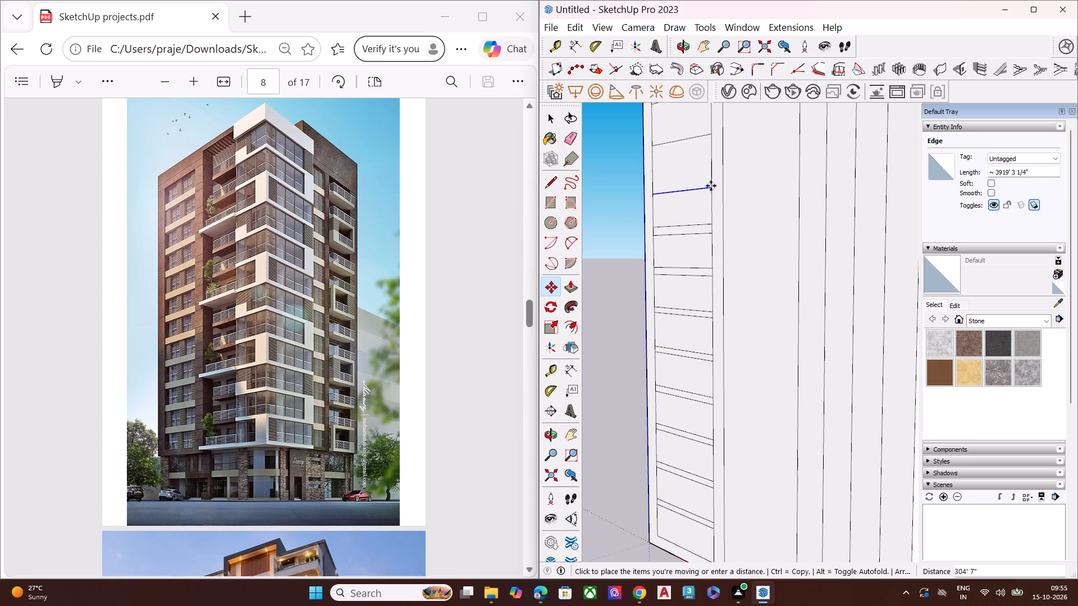
click(714, 187)
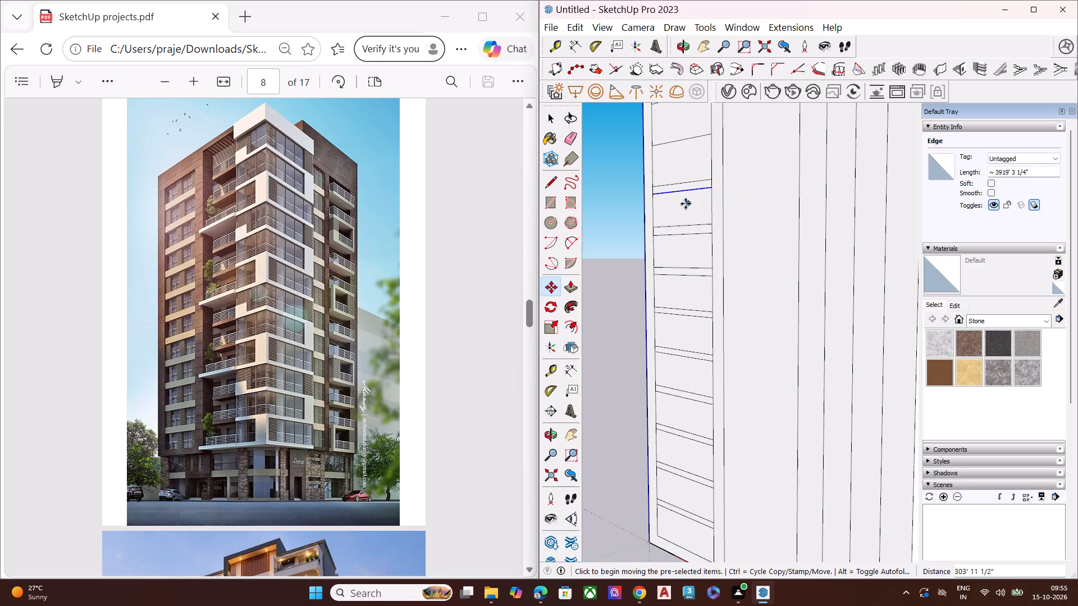
Draw a short vertical line upward from the left panel's bottom edge, near its middle.
scroll(686, 204, up, 1)
scroll(686, 205, down, 2)
scroll(688, 207, up, 2)
scroll(689, 207, down, 4)
scroll(701, 209, up, 1)
scroll(701, 209, down, 6)
middle_drag(709, 408, 738, 363)
scroll(720, 375, up, 4)
scroll(706, 388, down, 1)
scroll(705, 389, up, 3)
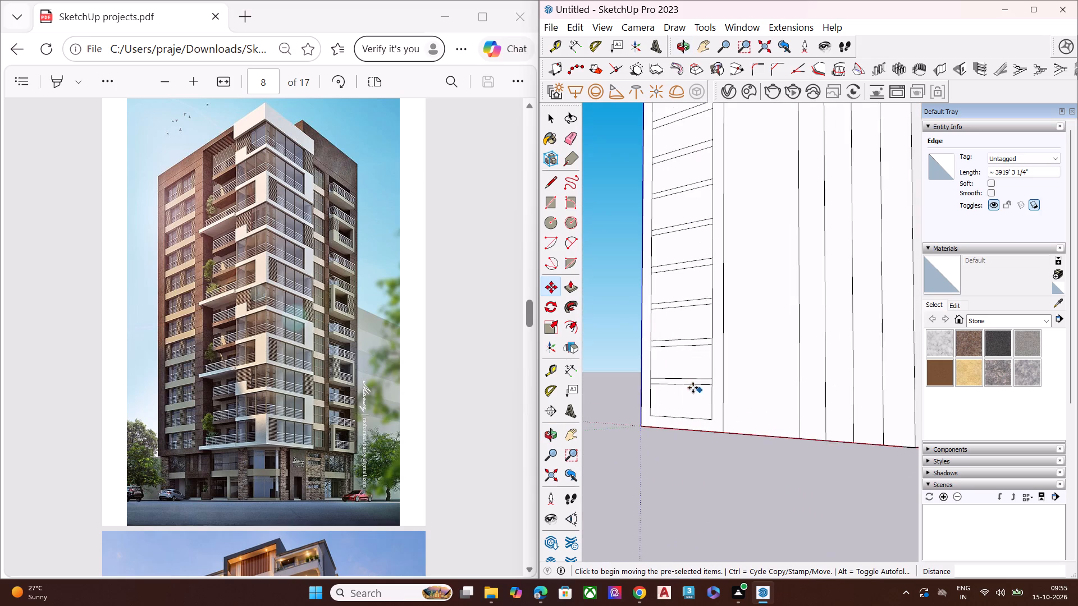
scroll(657, 379, up, 3)
scroll(666, 396, down, 4)
key(space)
scroll(648, 429, up, 2)
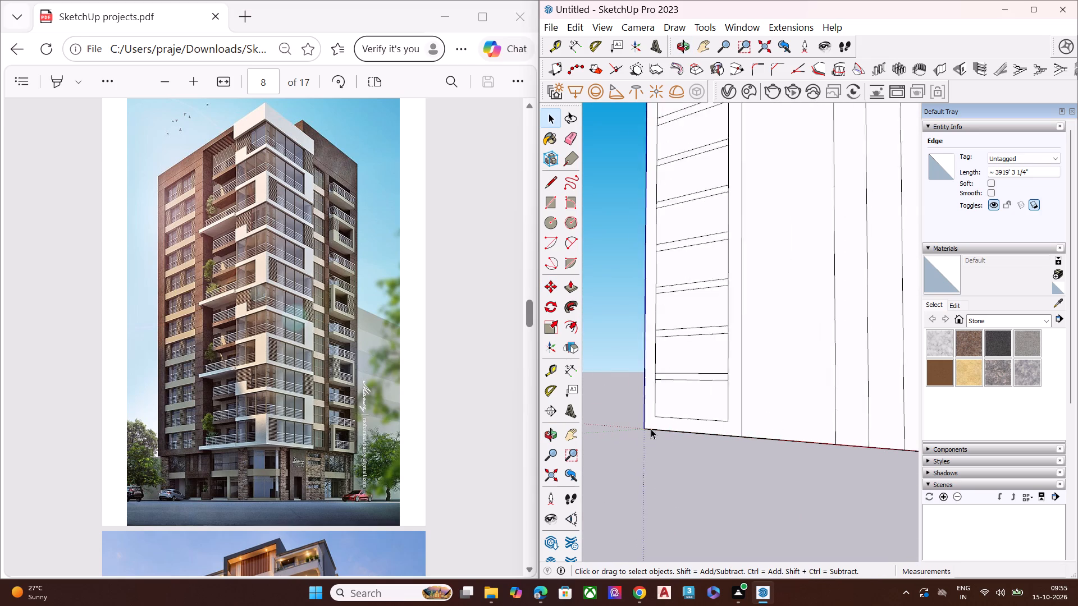
scroll(651, 429, up, 2)
middle_drag(693, 430, 809, 490)
key(l)
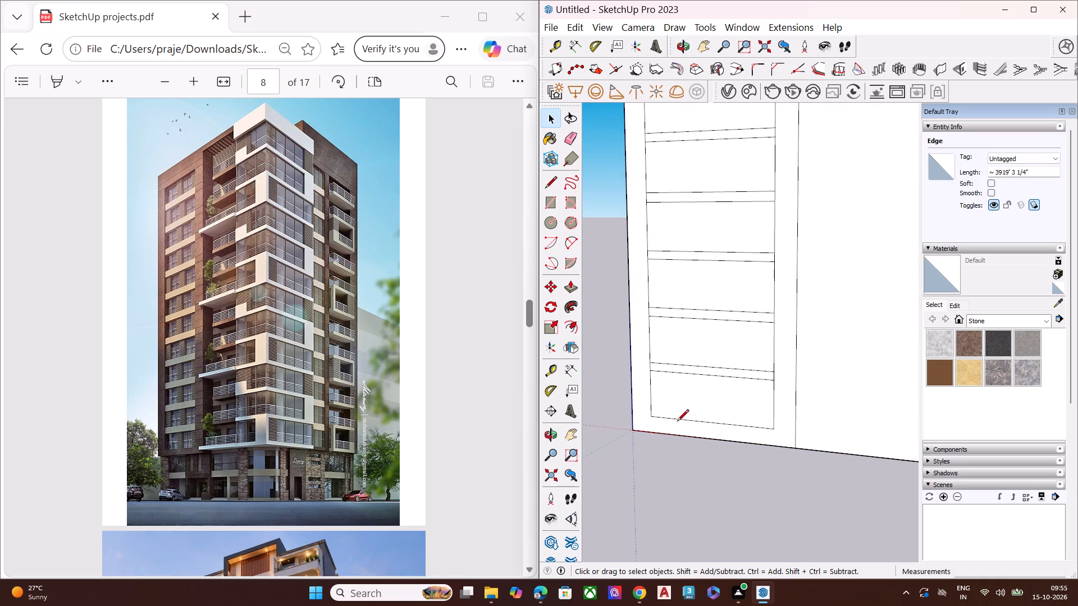
scroll(703, 423, up, 4)
click(713, 422)
click(714, 408)
Draw two vertical lines from the left panel's bottom edge to its lowest horizontal line, one on each side of the short line, the first about 1429' 10" long.
key(space)
scroll(709, 419, up, 8)
key(l)
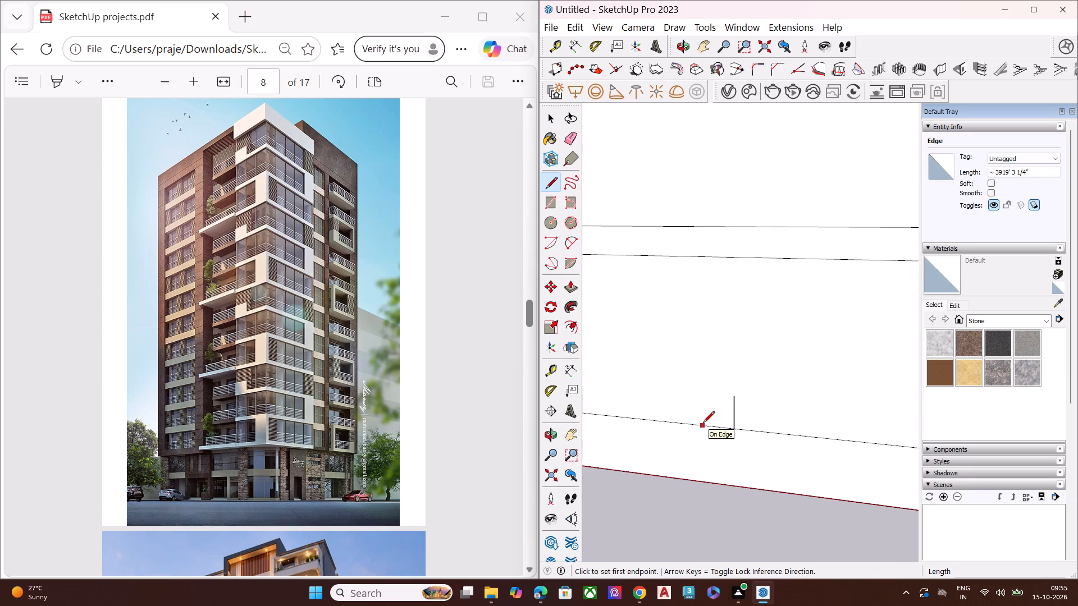
click(703, 424)
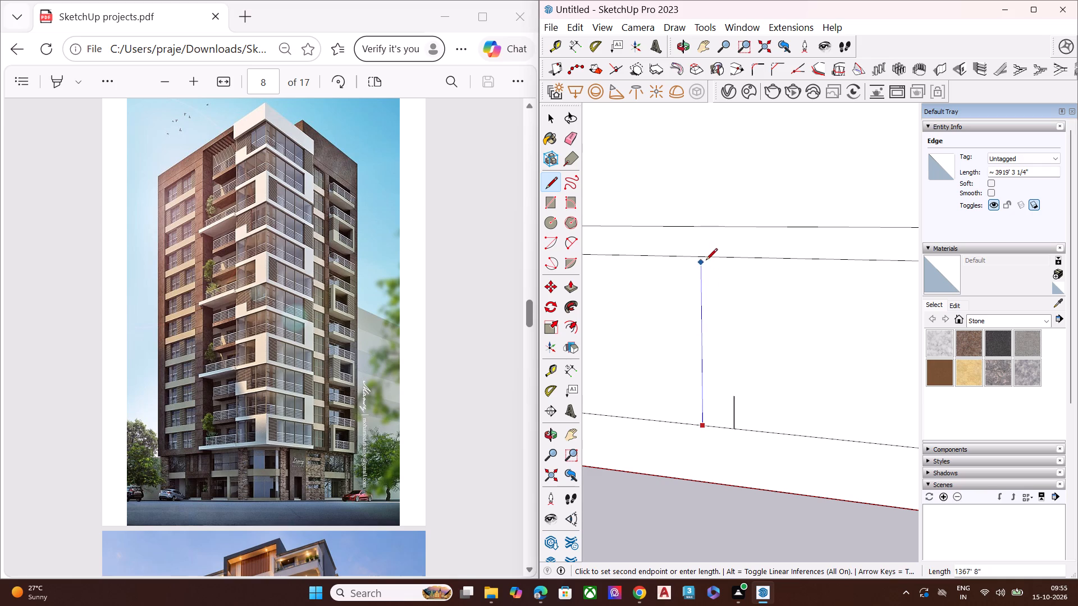
click(706, 259)
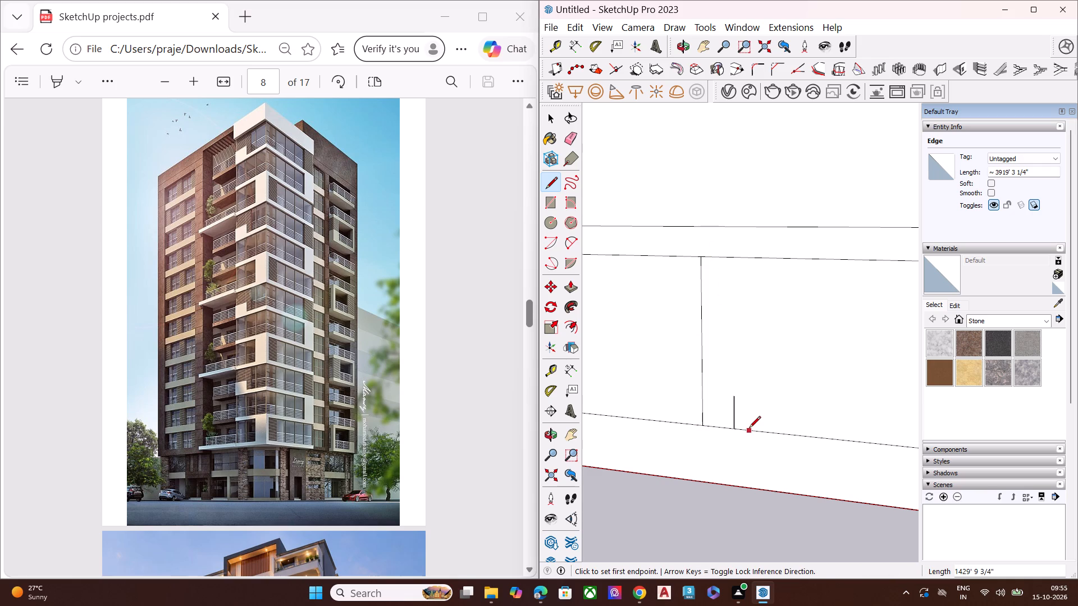
click(758, 431)
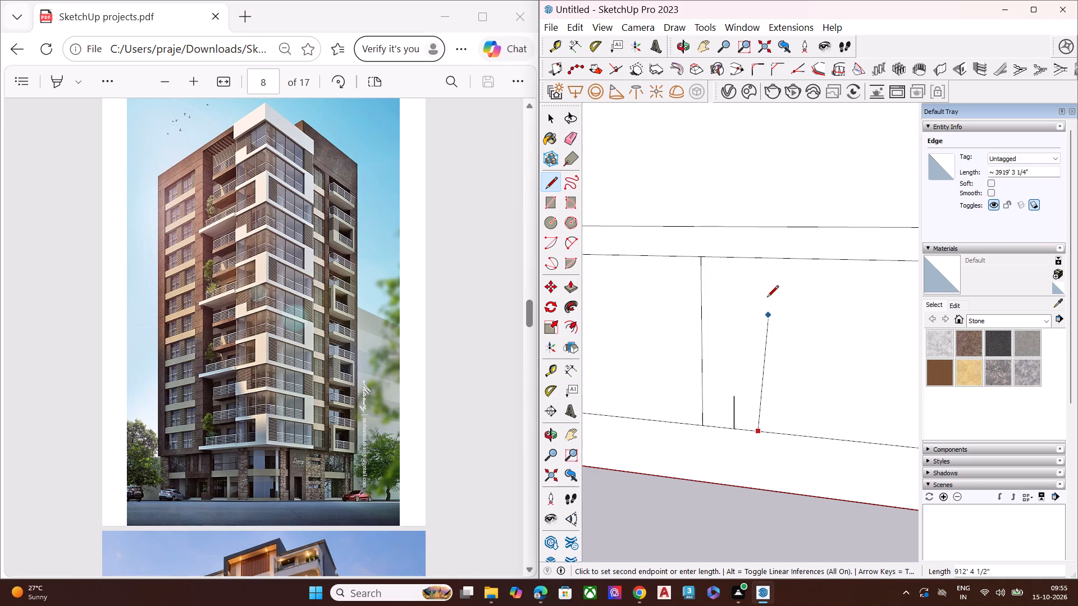
click(753, 263)
key(space)
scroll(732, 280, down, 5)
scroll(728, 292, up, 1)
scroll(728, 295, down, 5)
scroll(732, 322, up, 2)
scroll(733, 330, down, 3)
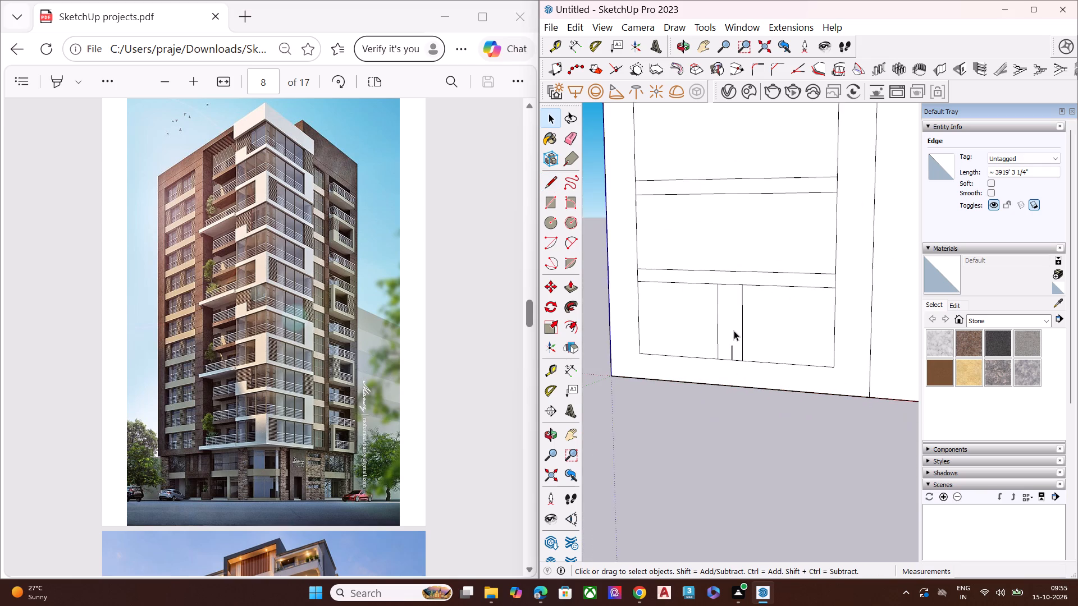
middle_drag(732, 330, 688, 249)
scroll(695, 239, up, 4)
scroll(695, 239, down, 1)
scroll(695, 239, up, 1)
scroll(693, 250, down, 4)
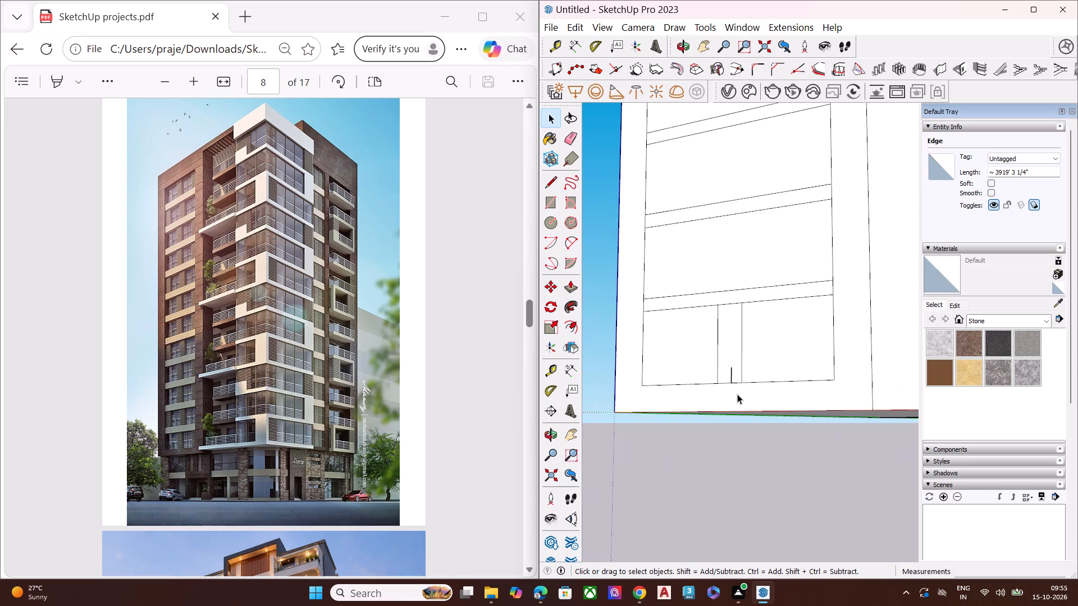
Delete the short vertical line between the two vertical lines at the left panel's bottom edge.
scroll(729, 355, up, 7)
click(732, 393)
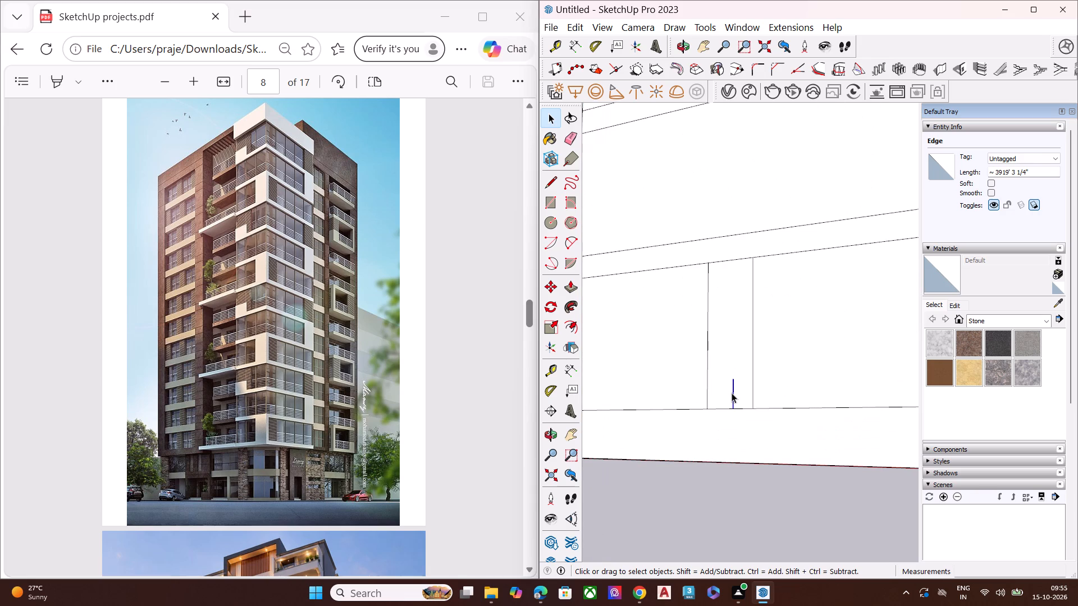
key(Delete)
Scale the narrow face between the two vertical lines horizontally from both sides, making the strip thinner.
double_click(719, 375)
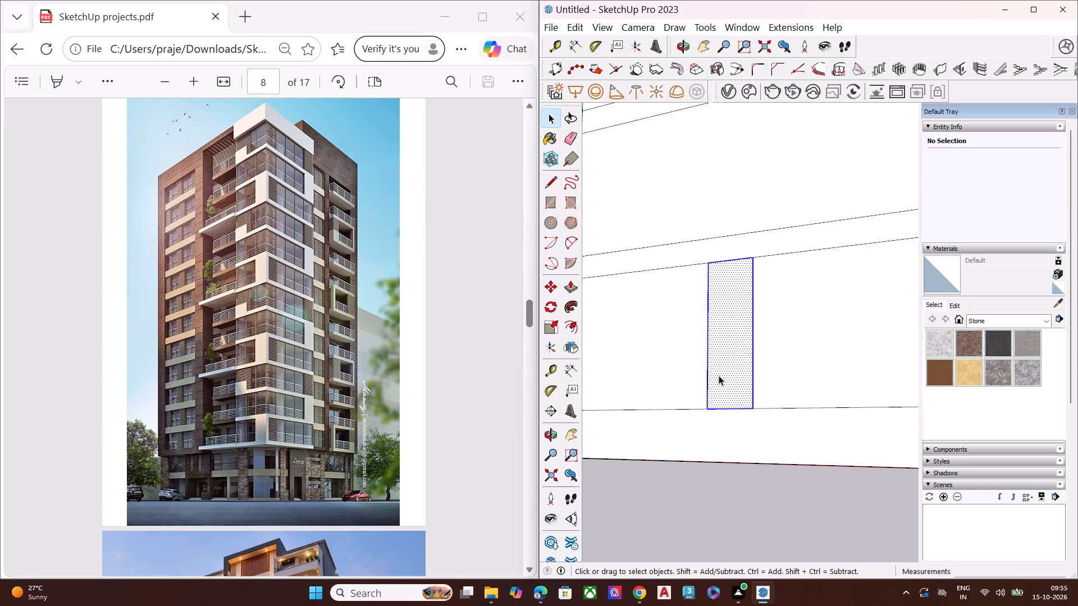
key(s)
click(706, 332)
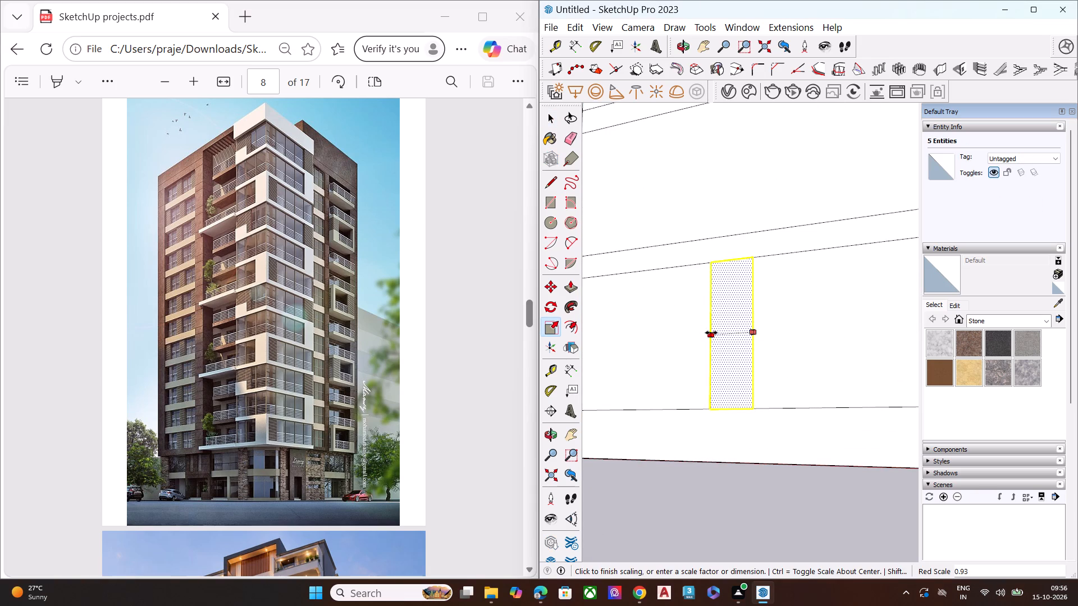
click(714, 333)
click(750, 331)
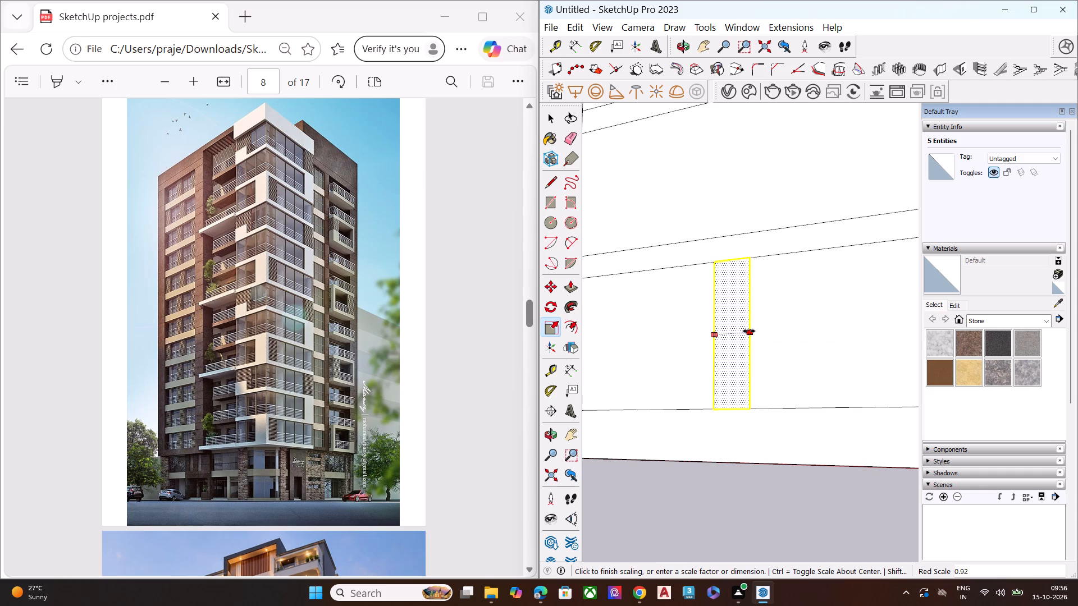
click(746, 331)
key(space)
scroll(699, 379, down, 2)
scroll(699, 384, up, 1)
scroll(699, 386, down, 3)
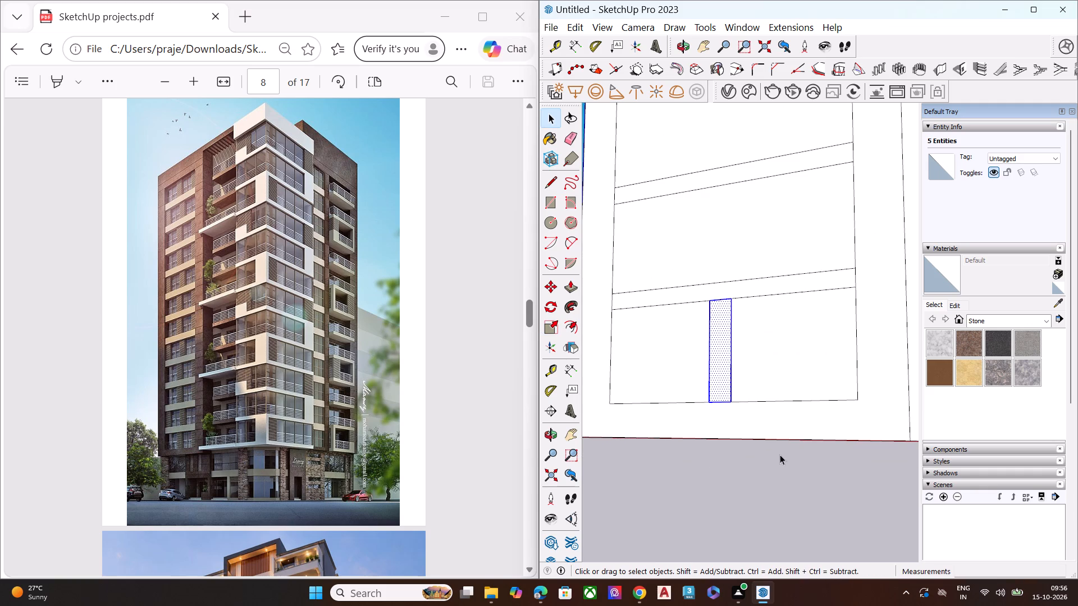
middle_drag(773, 456, 638, 456)
scroll(677, 447, down, 5)
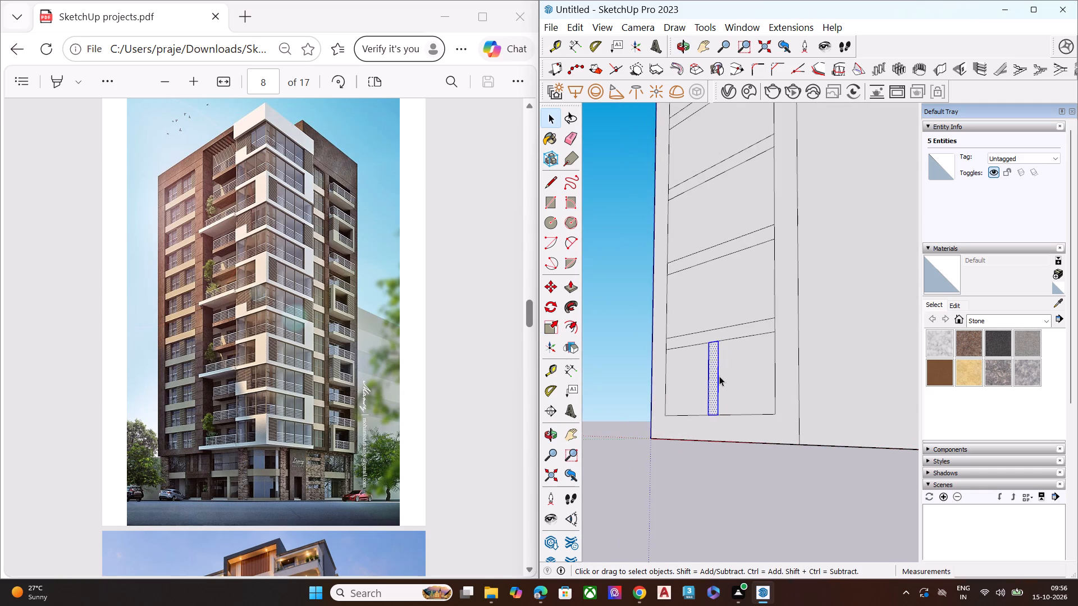
middle_drag(722, 378, 749, 407)
click(701, 493)
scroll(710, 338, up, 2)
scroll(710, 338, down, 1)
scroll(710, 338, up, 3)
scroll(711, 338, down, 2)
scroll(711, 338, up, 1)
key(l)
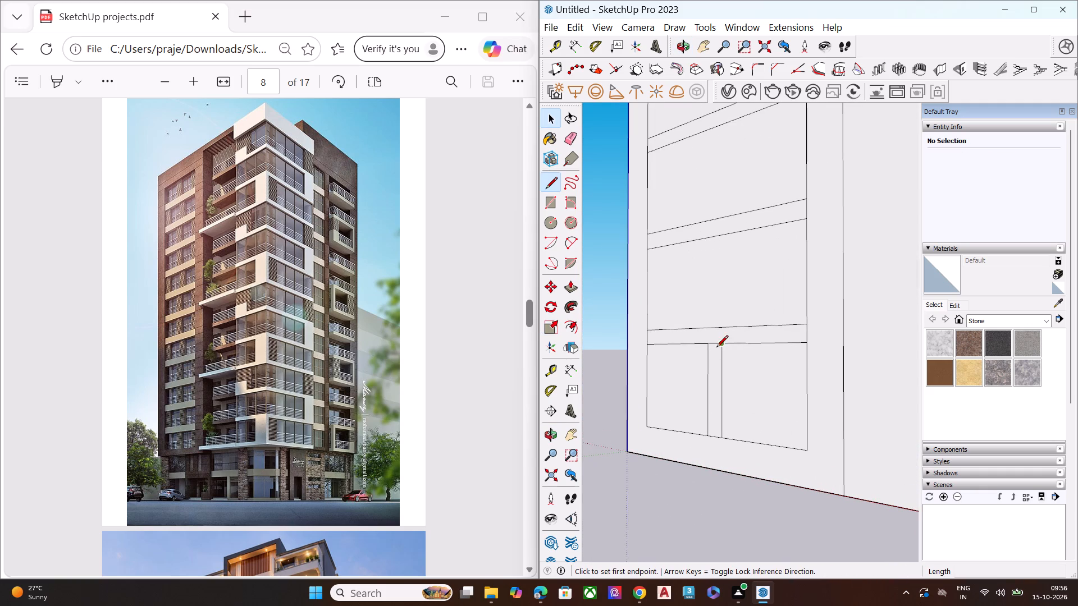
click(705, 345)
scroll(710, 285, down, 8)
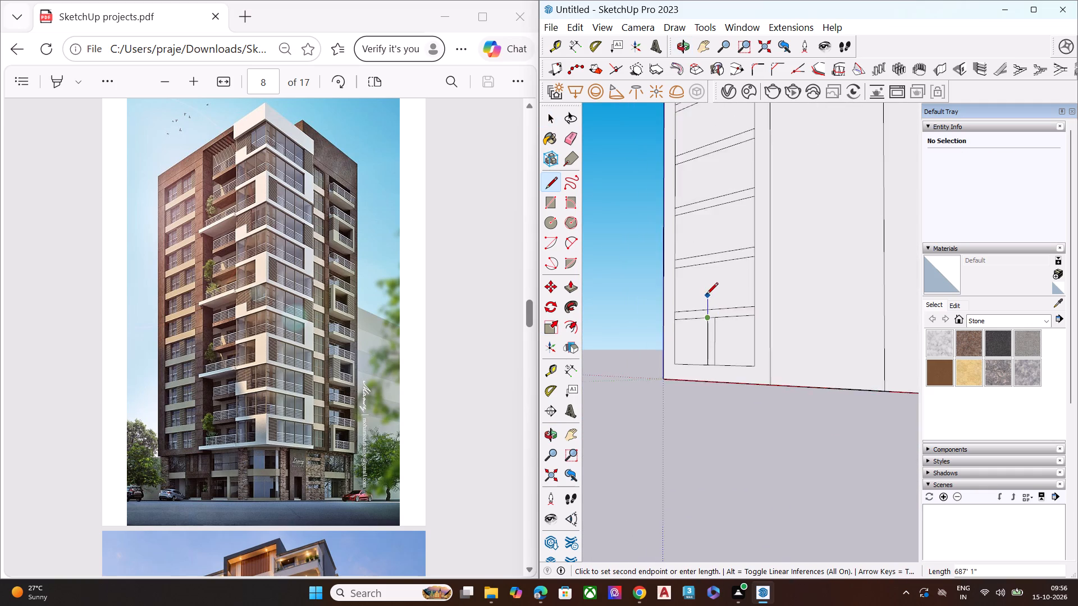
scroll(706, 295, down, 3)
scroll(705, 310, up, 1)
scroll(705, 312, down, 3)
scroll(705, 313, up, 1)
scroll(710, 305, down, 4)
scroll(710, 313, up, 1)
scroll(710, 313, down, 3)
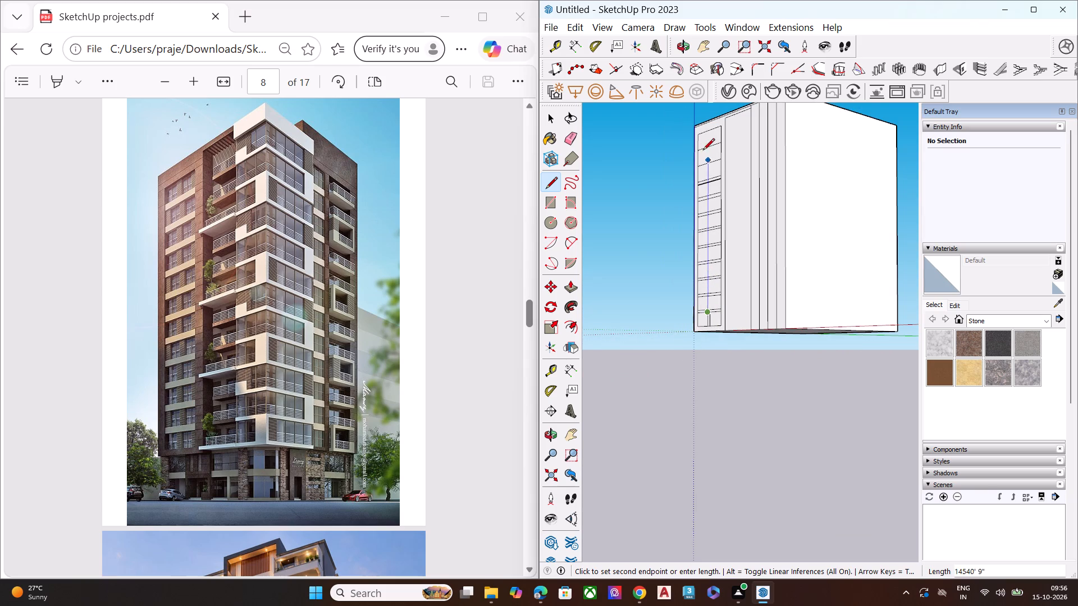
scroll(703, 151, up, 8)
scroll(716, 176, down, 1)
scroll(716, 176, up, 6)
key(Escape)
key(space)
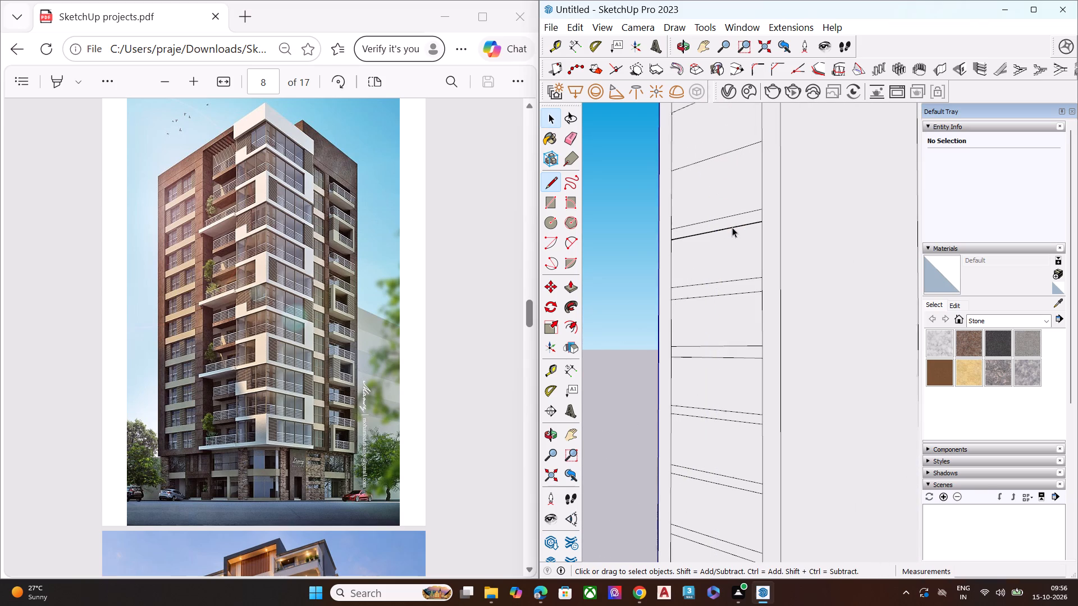
Delete the lower line of the left panel's uppermost double-line band, beneath its third division line from the top.
click(732, 227)
key(Delete)
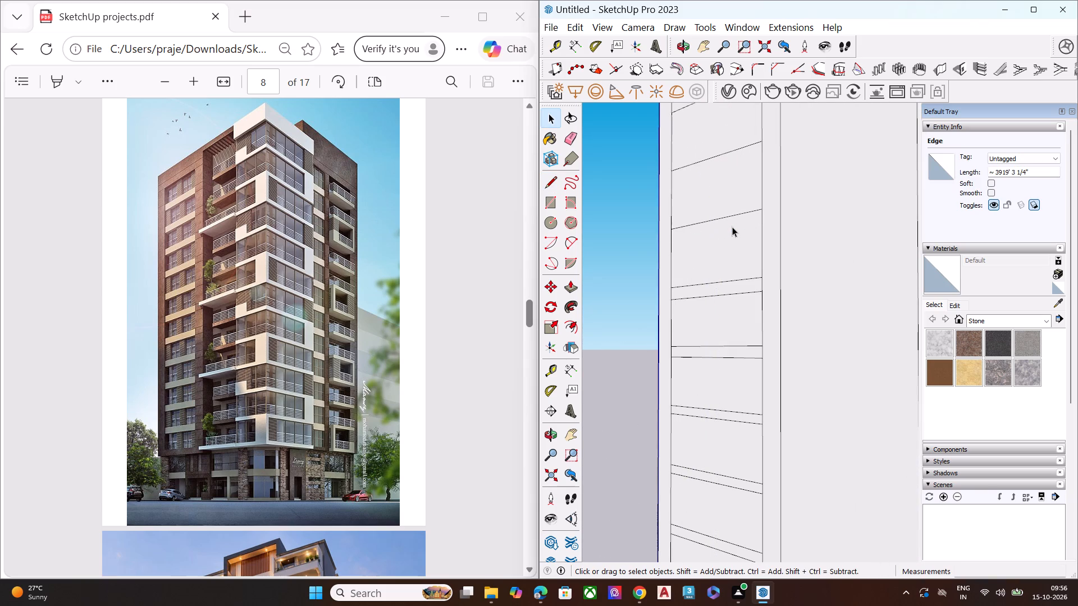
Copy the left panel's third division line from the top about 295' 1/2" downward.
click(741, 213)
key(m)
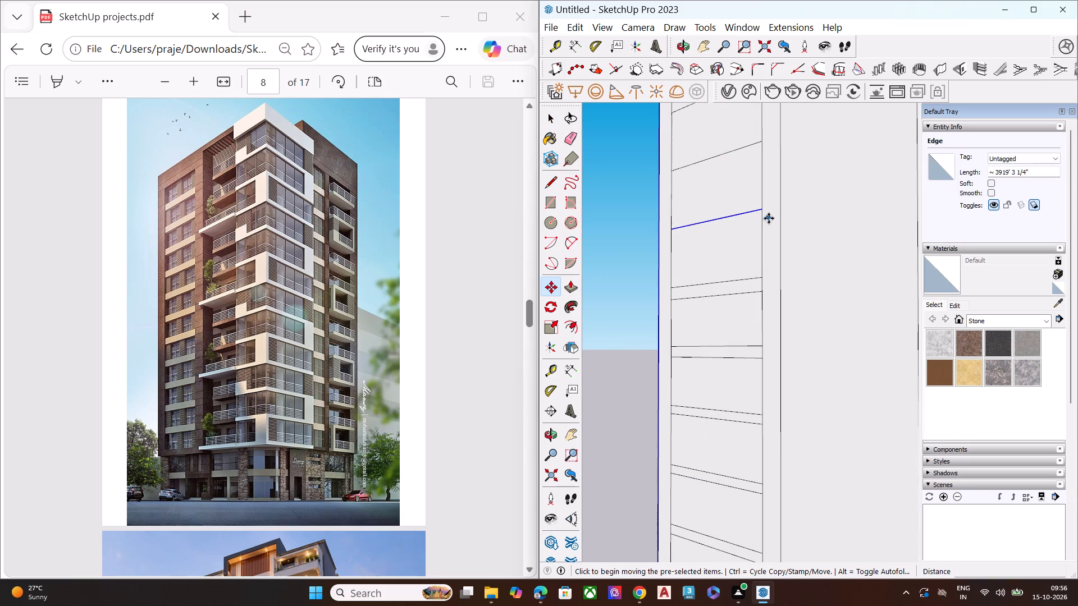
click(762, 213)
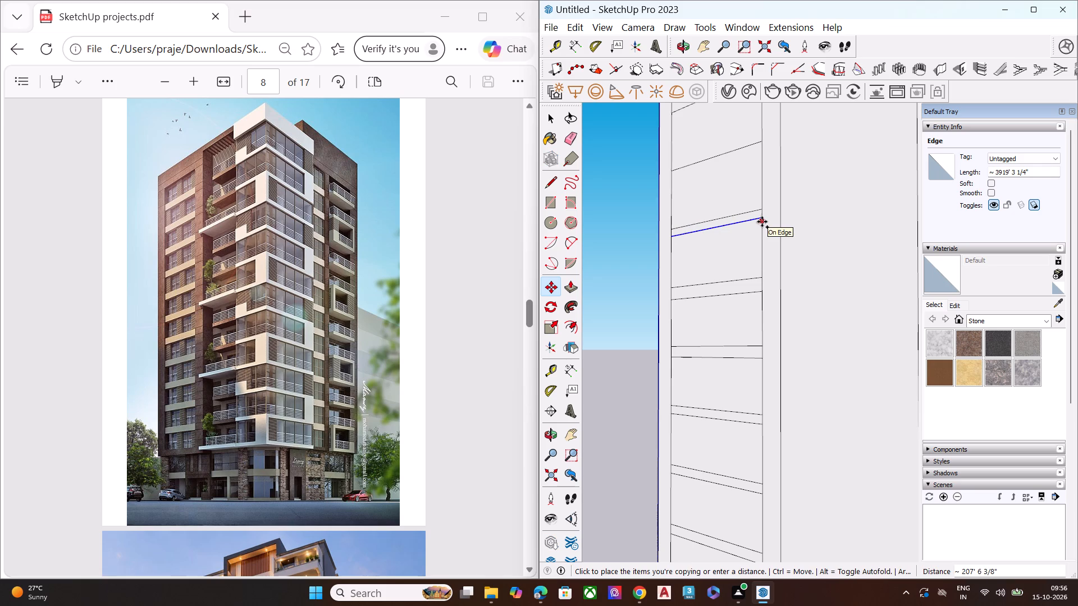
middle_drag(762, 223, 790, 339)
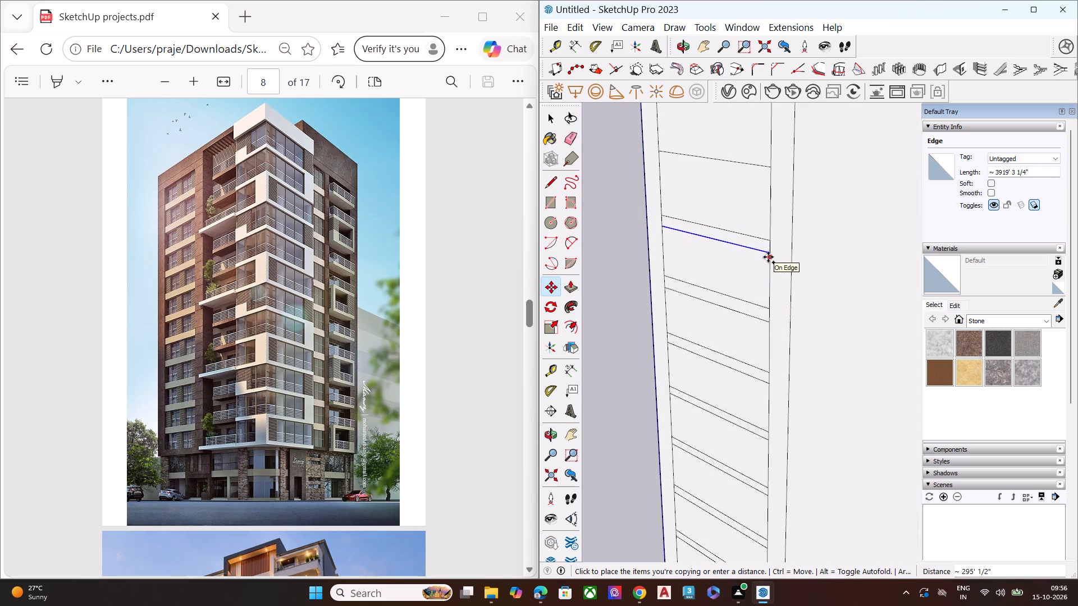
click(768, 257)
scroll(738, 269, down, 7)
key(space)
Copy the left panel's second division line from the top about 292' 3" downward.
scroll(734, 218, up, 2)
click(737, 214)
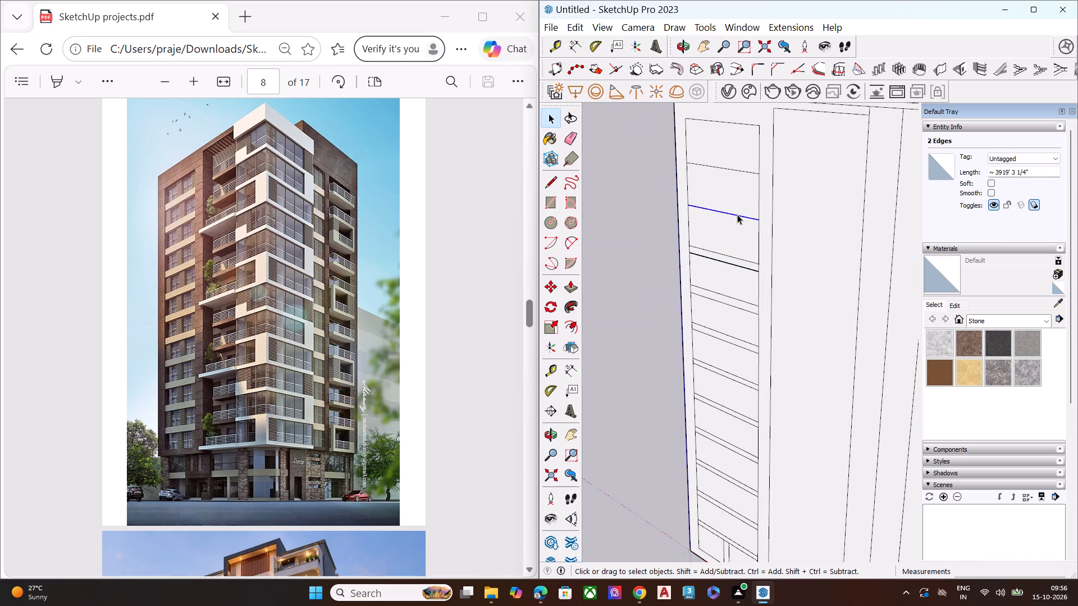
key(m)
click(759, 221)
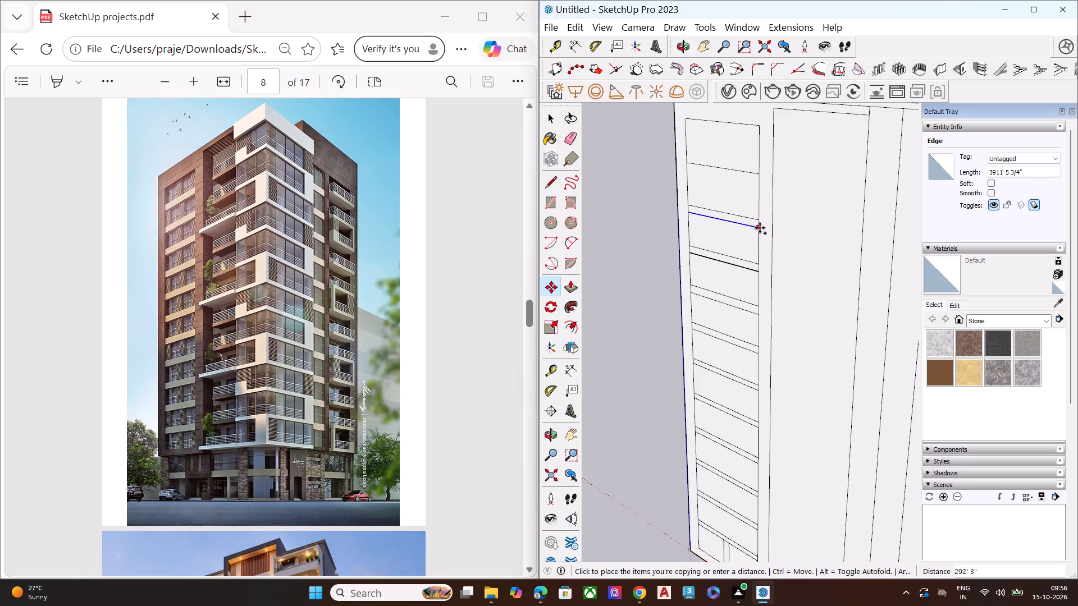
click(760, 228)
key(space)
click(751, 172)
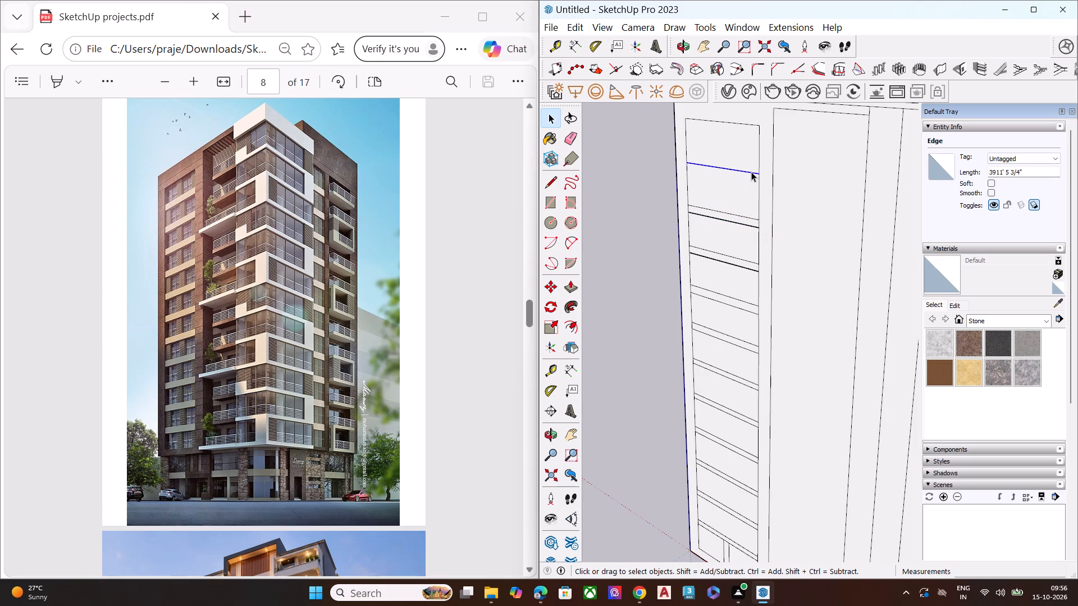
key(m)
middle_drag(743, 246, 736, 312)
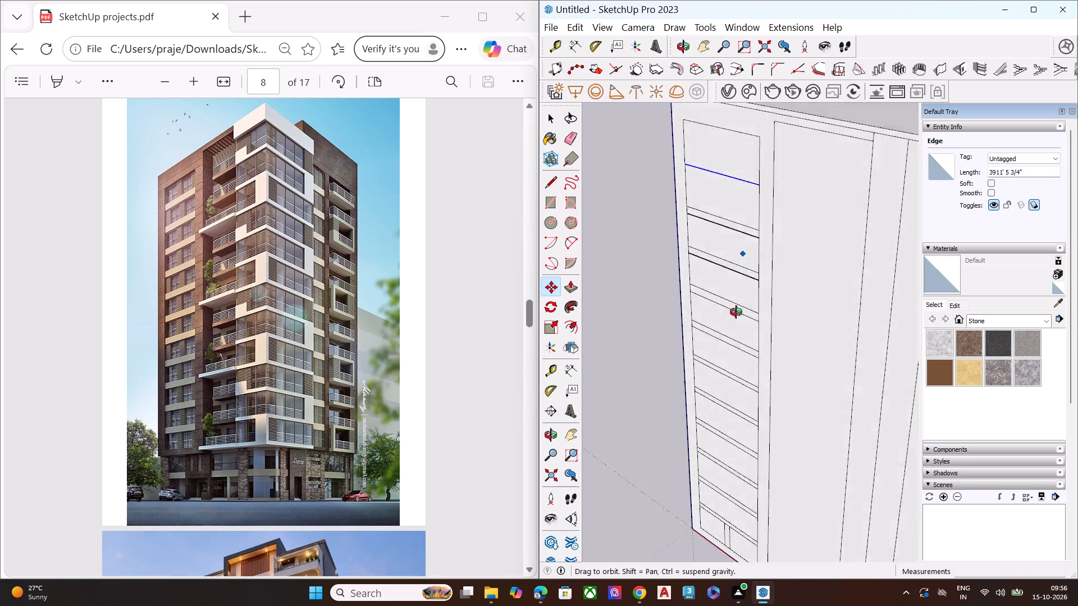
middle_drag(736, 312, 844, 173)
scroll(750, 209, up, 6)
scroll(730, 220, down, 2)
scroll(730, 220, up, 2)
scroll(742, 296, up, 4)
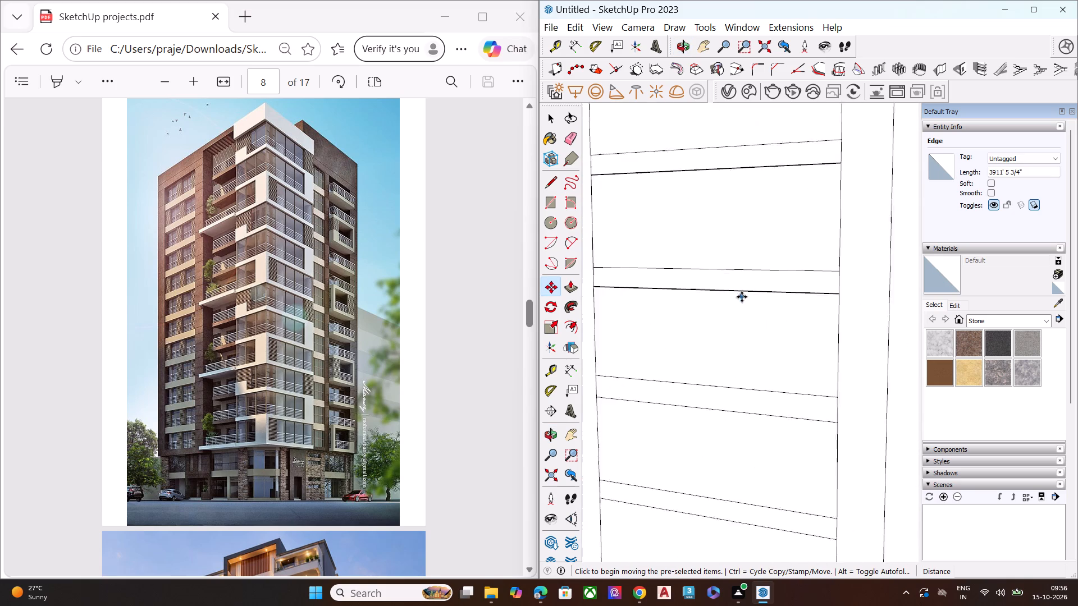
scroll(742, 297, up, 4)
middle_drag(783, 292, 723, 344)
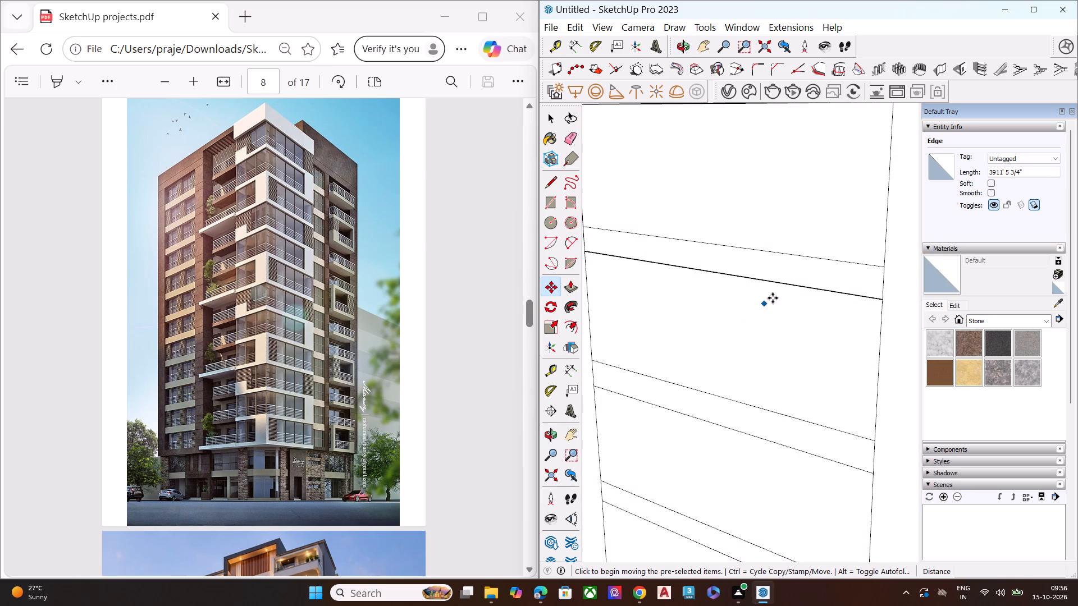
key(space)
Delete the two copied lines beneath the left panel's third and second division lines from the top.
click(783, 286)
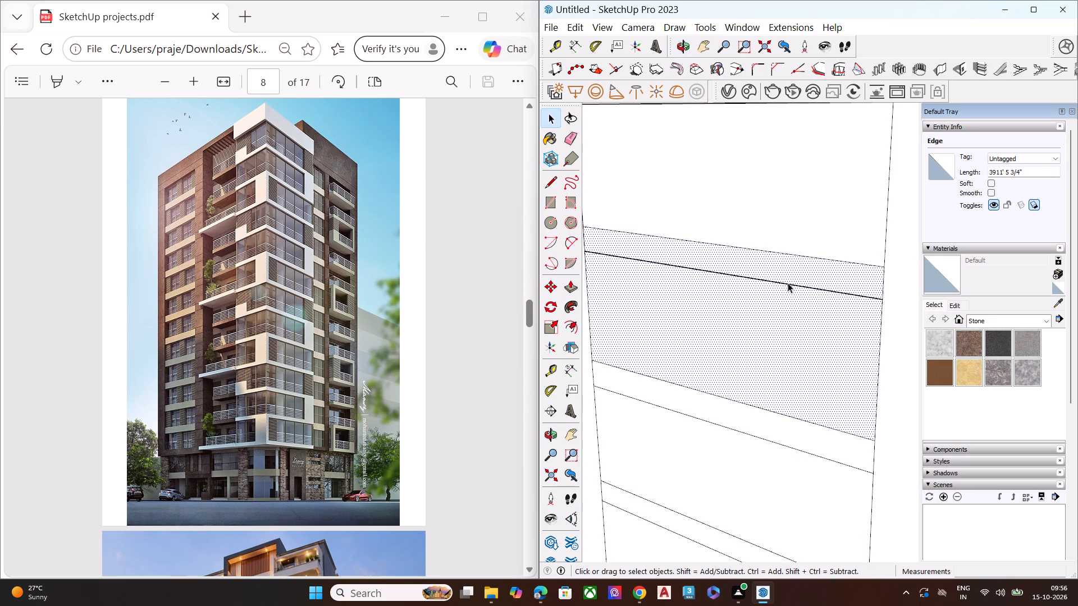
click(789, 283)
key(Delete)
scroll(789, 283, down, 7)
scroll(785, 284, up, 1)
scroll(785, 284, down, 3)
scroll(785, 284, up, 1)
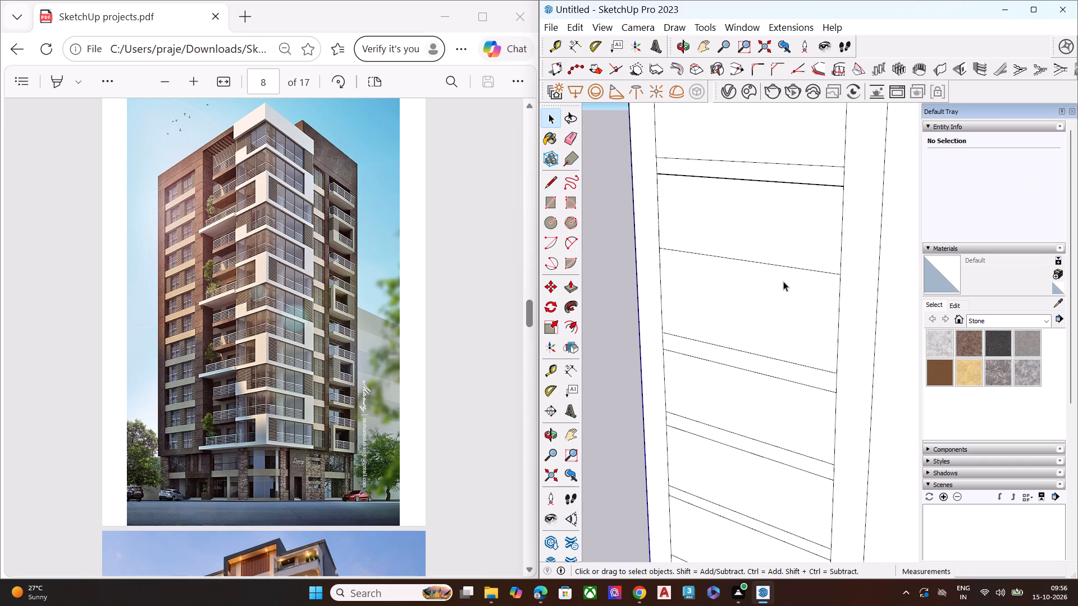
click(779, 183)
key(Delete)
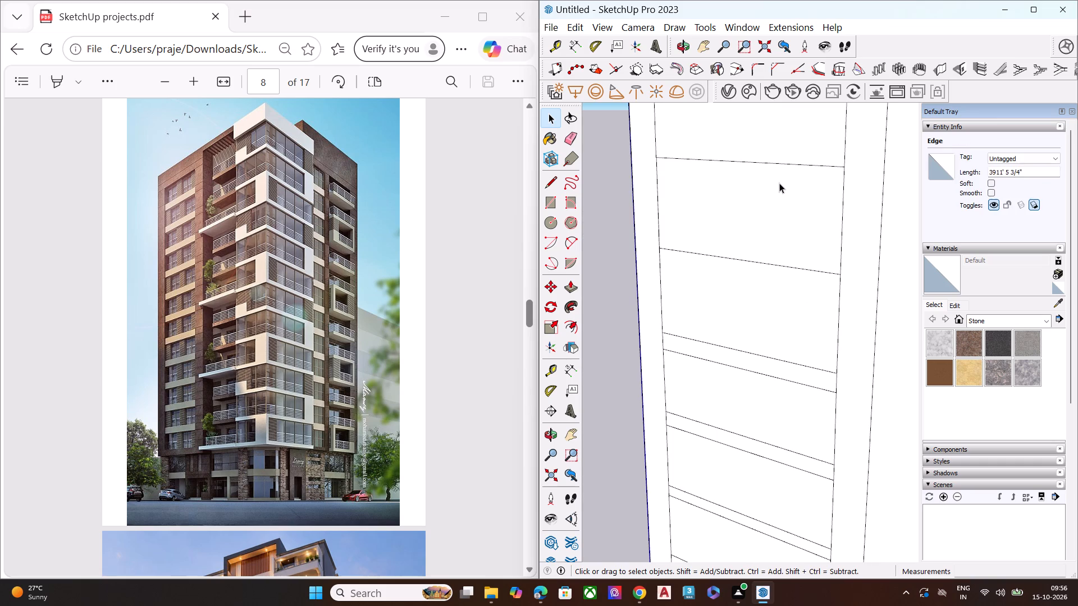
Copy the left panel's third division line from the top about 295' downward.
click(788, 264)
click(789, 265)
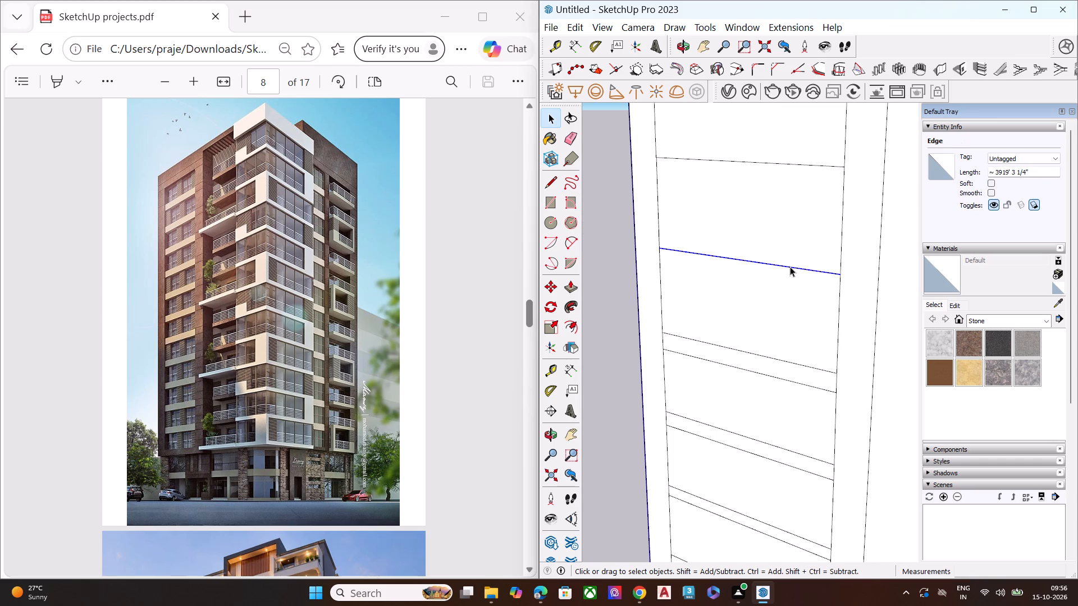
key(m)
click(841, 277)
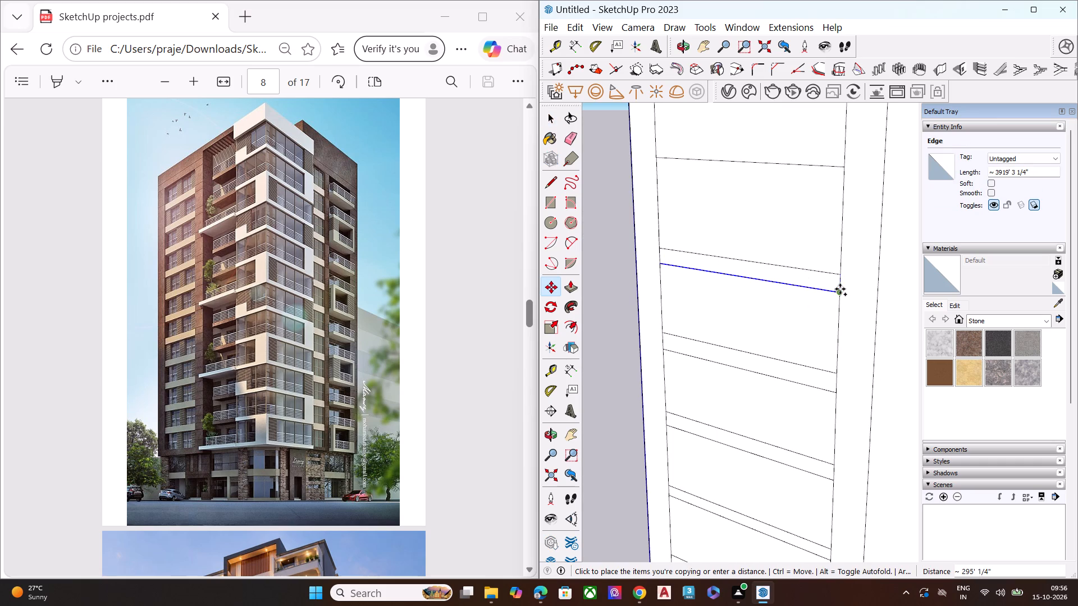
click(840, 289)
scroll(762, 289, down, 3)
scroll(750, 290, up, 1)
scroll(750, 290, down, 4)
middle_drag(770, 281, 645, 276)
key(space)
Copy the left panel's second division line from the top about 257' 7 1/2" downward.
scroll(755, 225, up, 2)
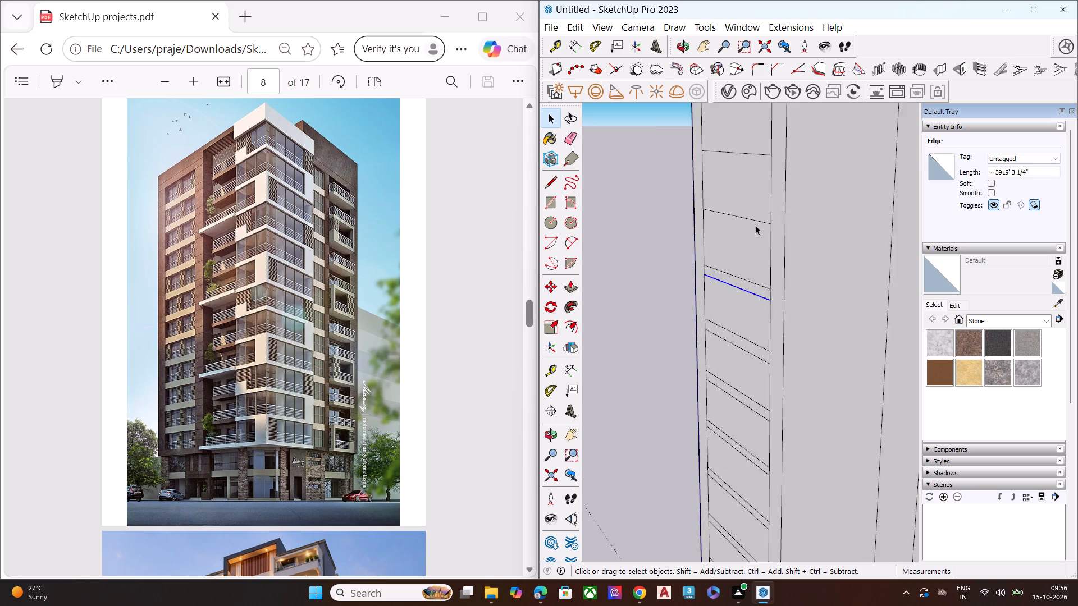
scroll(755, 225, up, 4)
key(space)
click(761, 217)
key(m)
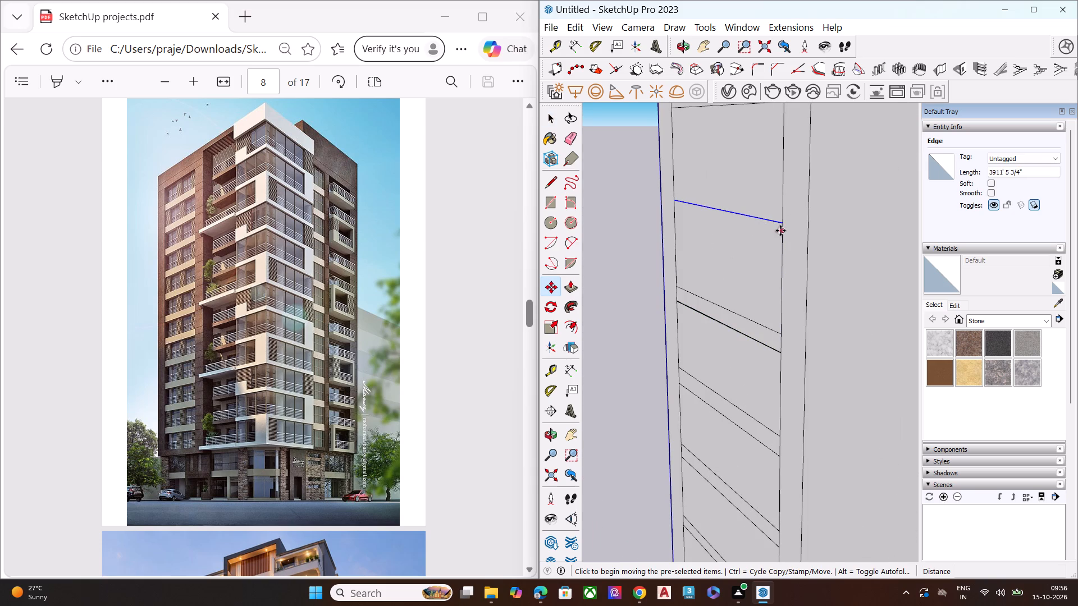
click(782, 223)
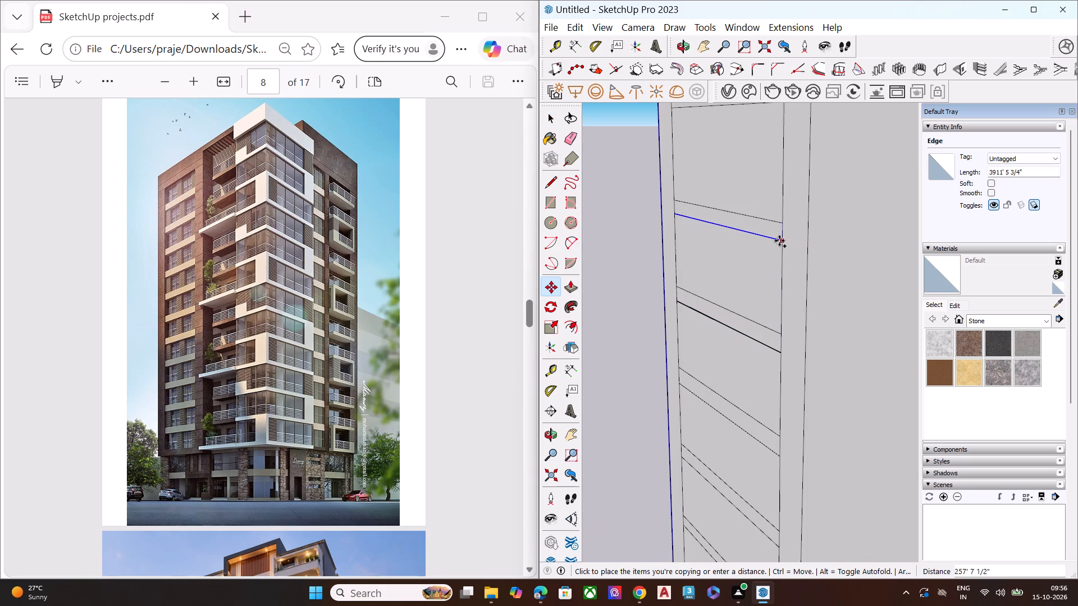
click(779, 242)
key(space)
Copy the left panel's topmost division line about 240' 8 1/2" downward.
scroll(761, 250, down, 6)
middle_drag(733, 263, 783, 229)
scroll(784, 233, down, 1)
scroll(784, 235, up, 1)
scroll(785, 240, down, 1)
scroll(785, 240, up, 2)
scroll(786, 242, down, 2)
scroll(750, 155, up, 3)
scroll(750, 155, down, 1)
scroll(750, 155, up, 2)
scroll(753, 202, down, 2)
scroll(769, 200, up, 5)
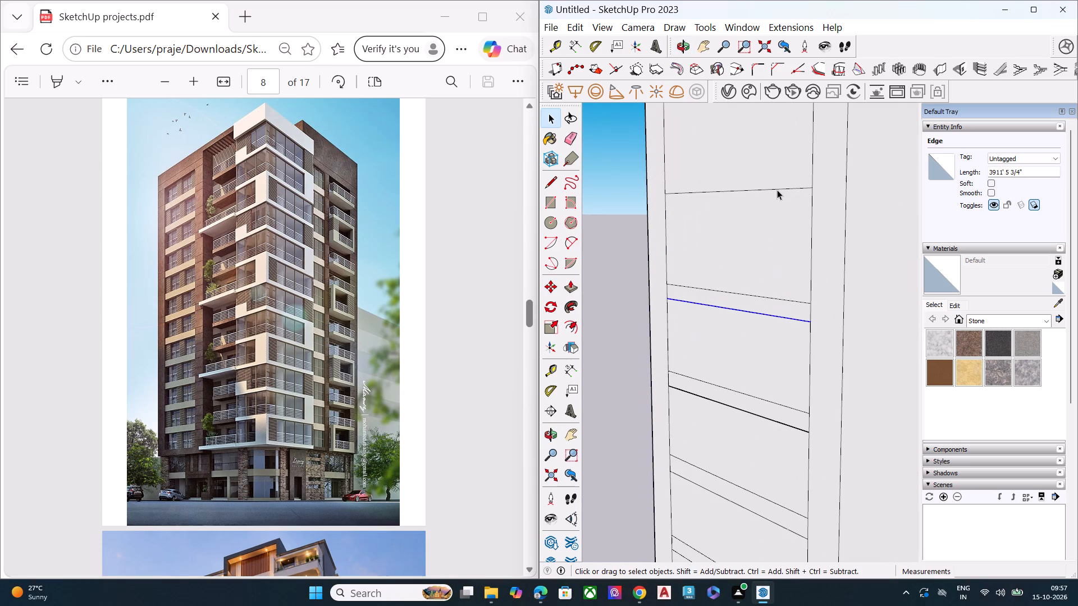
click(778, 189)
key(m)
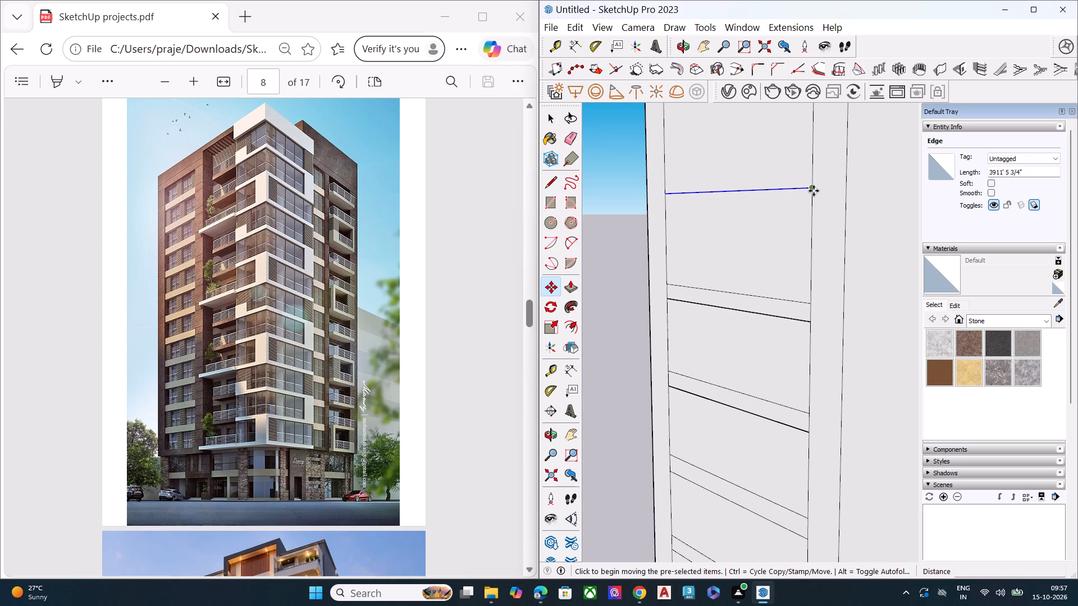
click(811, 189)
click(811, 205)
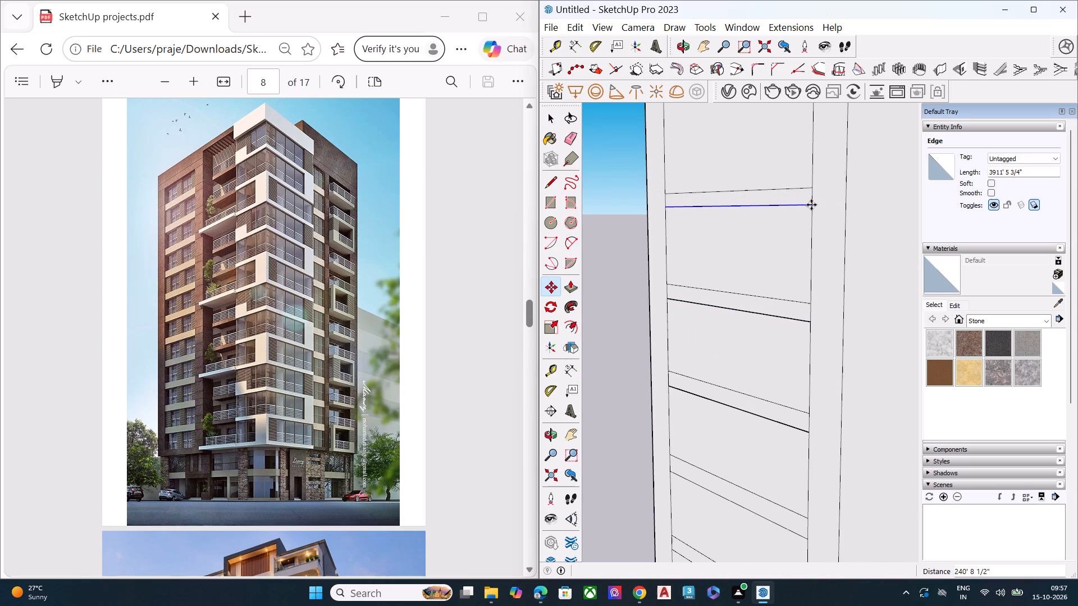
scroll(759, 245, down, 5)
key(space)
click(657, 270)
Draw a vertical line about 18,666' long from the first short vertical in the left panel's bottom cell up to the panel's top edge.
middle_drag(732, 270, 791, 191)
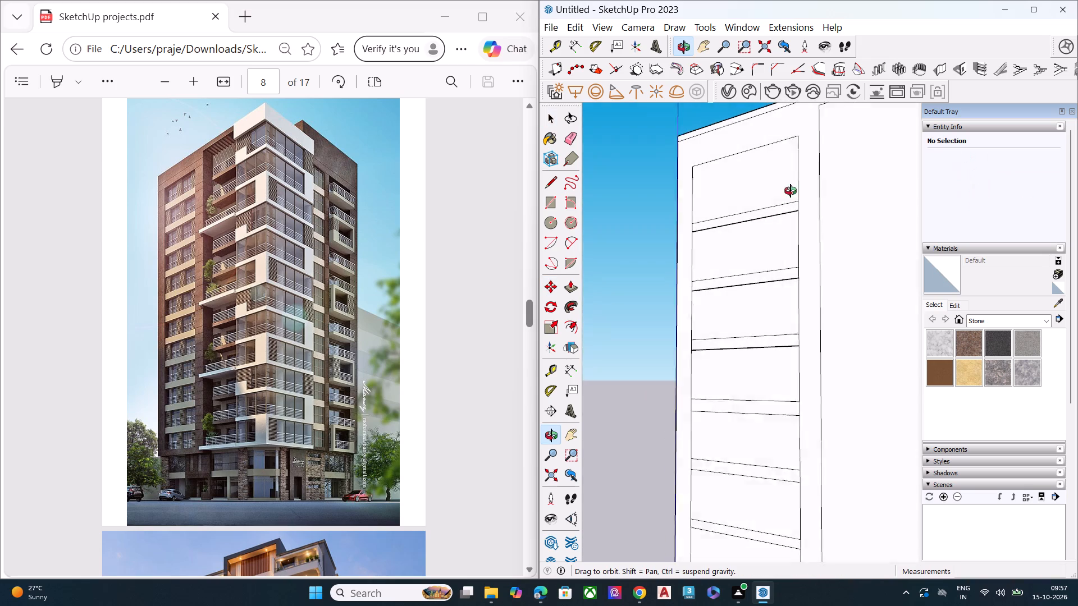
middle_drag(791, 191, 887, 175)
scroll(742, 223, down, 8)
scroll(736, 273, down, 7)
scroll(739, 443, up, 3)
scroll(740, 443, down, 1)
scroll(740, 443, up, 5)
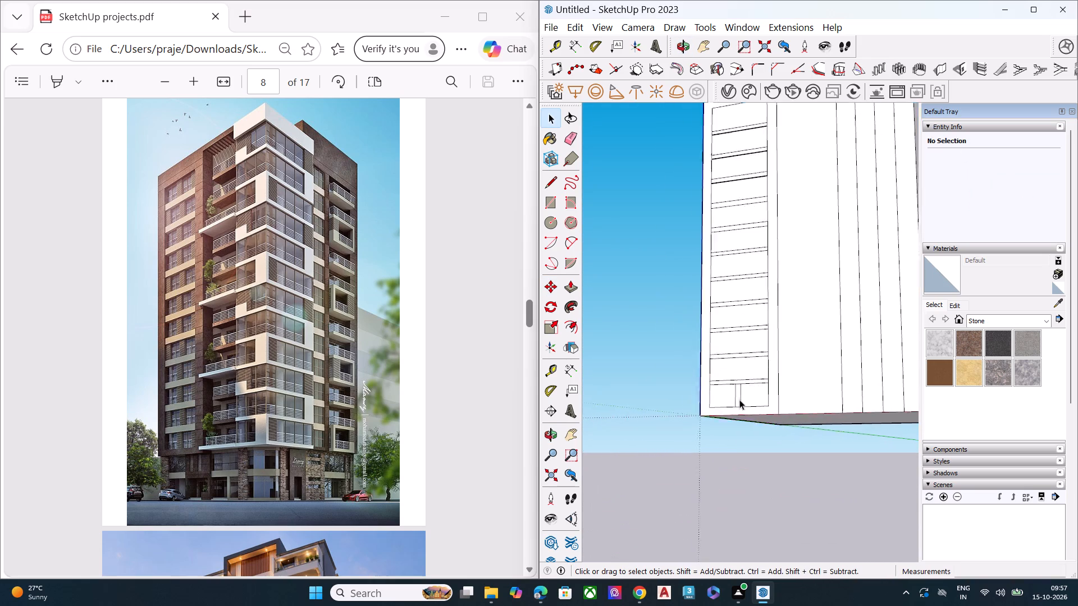
scroll(739, 400, up, 4)
key(l)
click(732, 377)
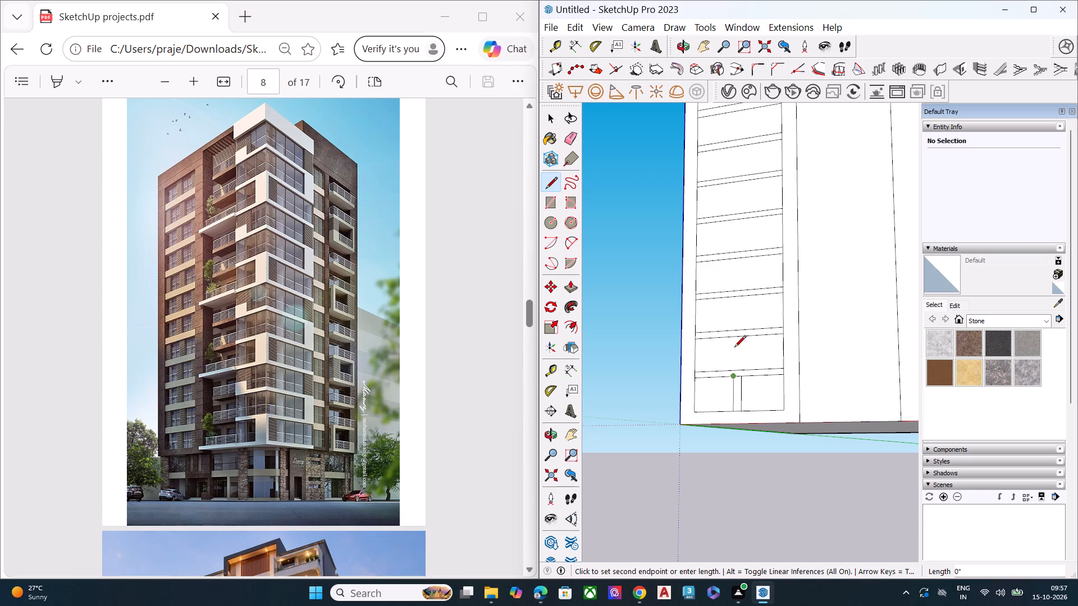
scroll(714, 274, down, 6)
scroll(722, 291, up, 1)
scroll(724, 293, down, 1)
scroll(736, 231, down, 5)
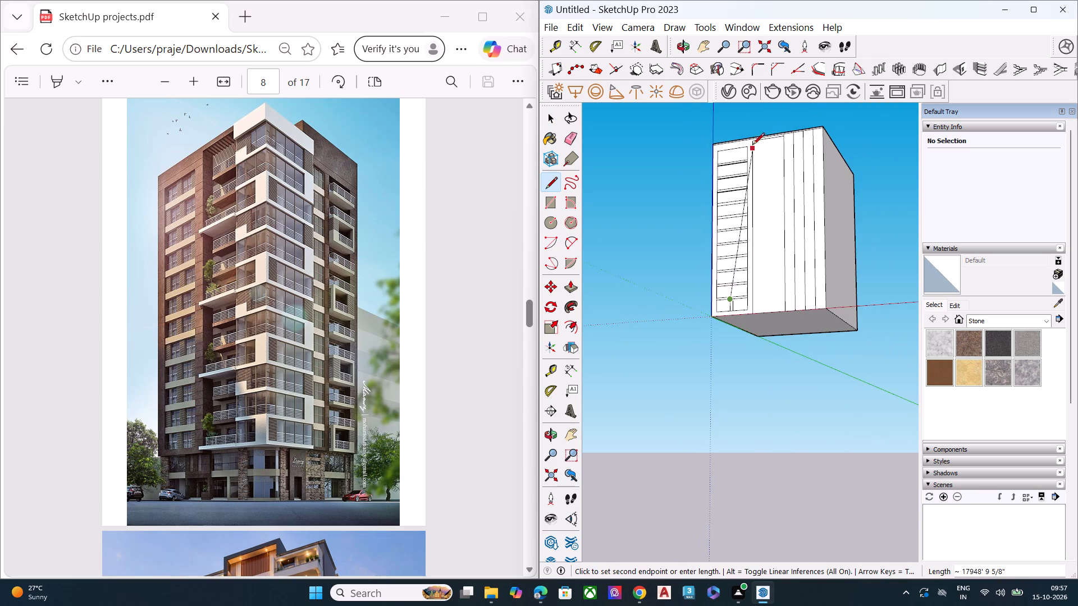
scroll(753, 145, up, 7)
scroll(715, 170, up, 6)
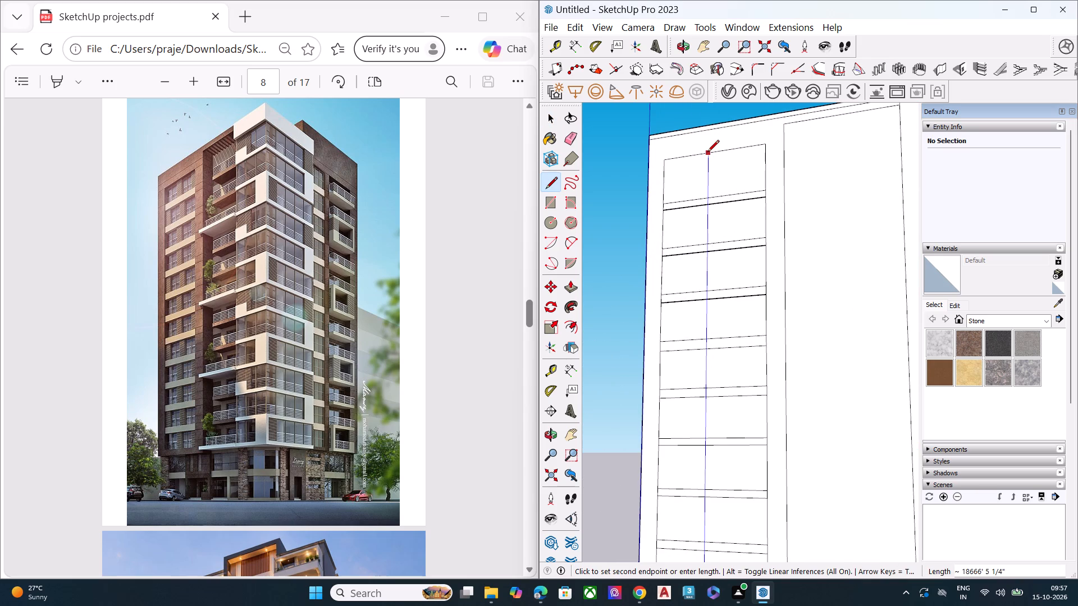
click(707, 153)
Draw a parallel vertical line about 18,670' long from the bottom cell's second short vertical up to the left panel's top edge.
scroll(719, 181, down, 5)
scroll(717, 184, up, 2)
scroll(716, 185, down, 3)
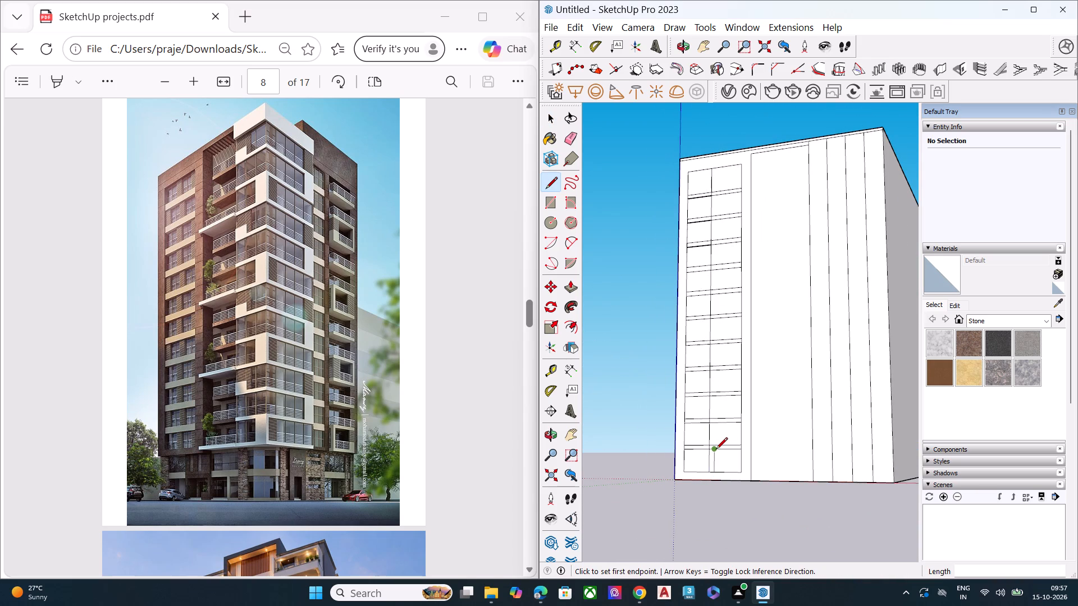
click(715, 451)
scroll(718, 171, up, 6)
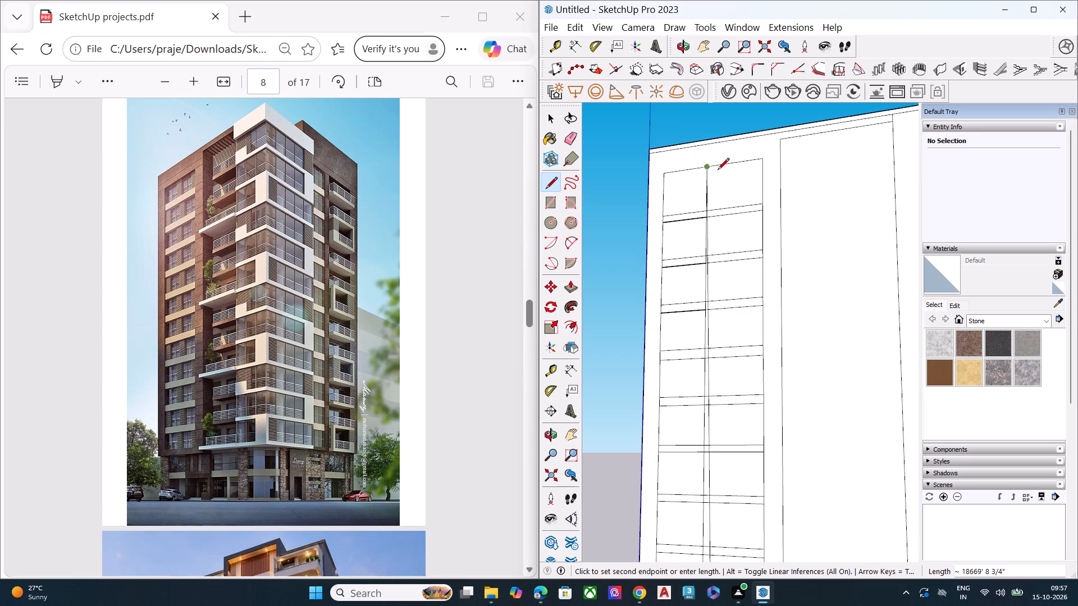
click(718, 164)
key(space)
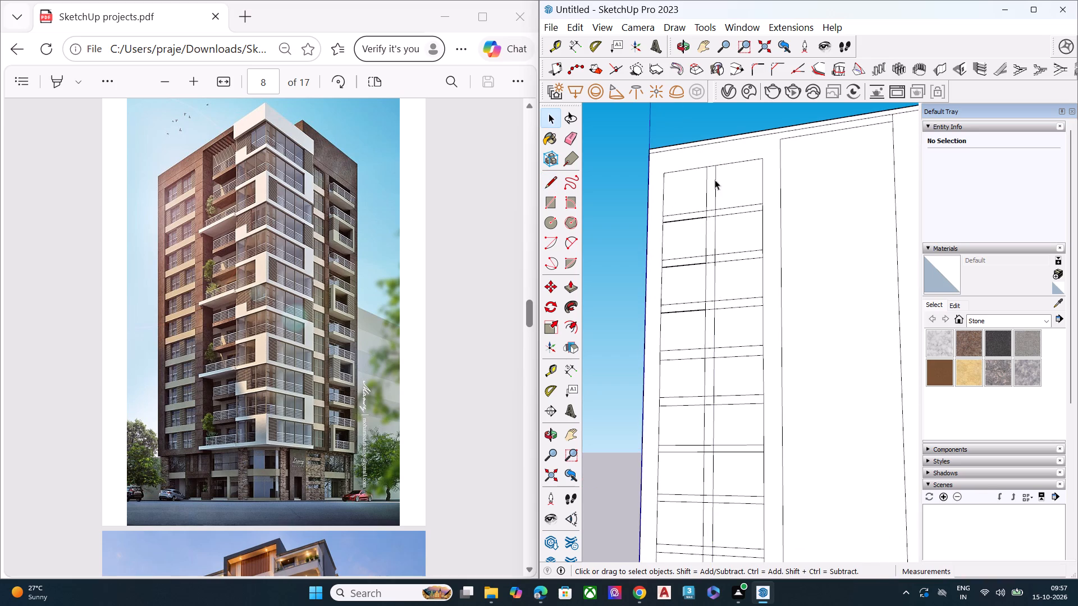
Erase both vertical line segments crossing the left panel's top two horizontal bands.
middle_drag(733, 189, 698, 254)
scroll(699, 229, up, 9)
key(e)
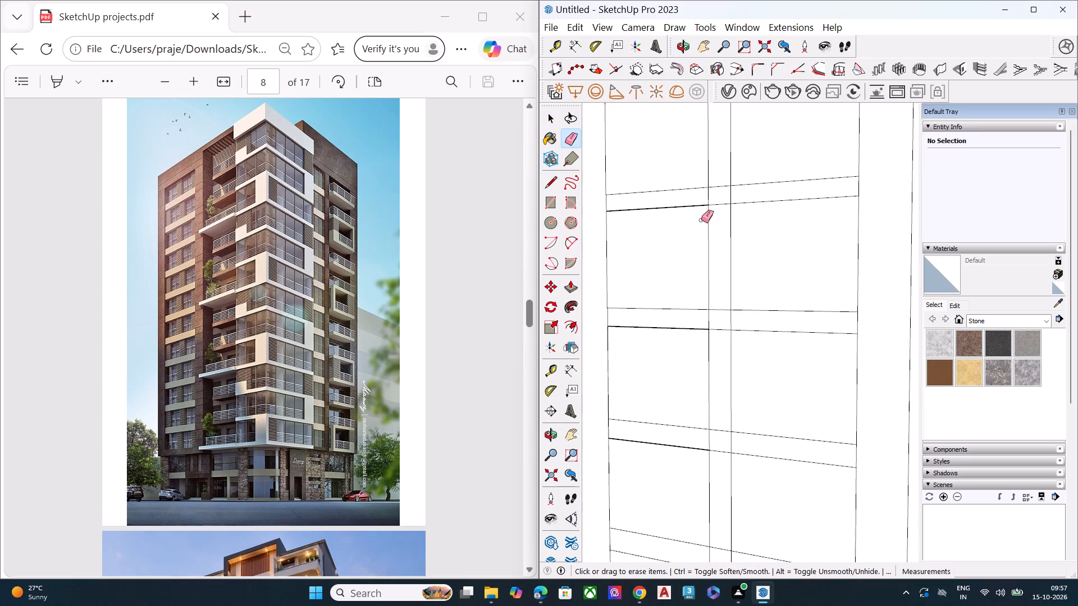
scroll(706, 196, up, 5)
scroll(706, 196, down, 1)
scroll(706, 196, up, 2)
click(707, 196)
click(707, 198)
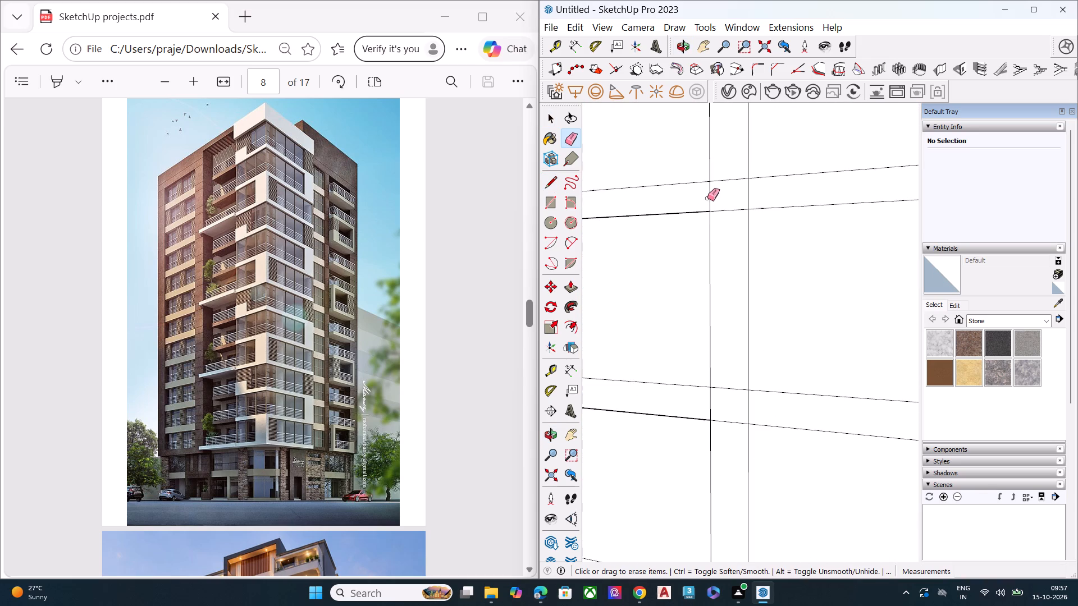
click(710, 199)
click(748, 191)
scroll(729, 219, down, 7)
scroll(720, 314, up, 7)
click(723, 319)
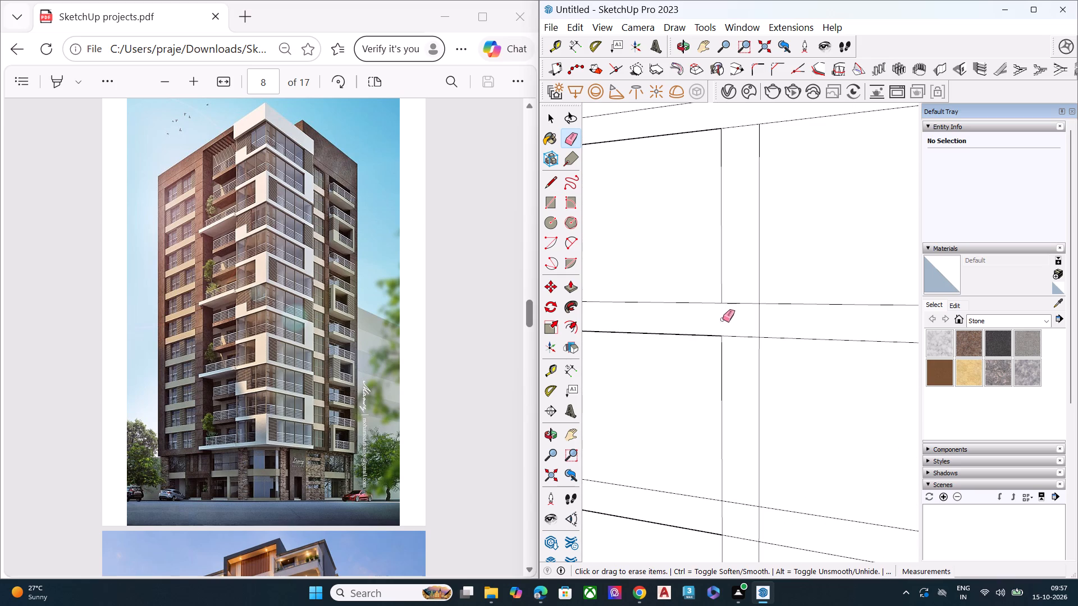
click(759, 316)
Erase both vertical line segments crossing the left panel's third and fourth horizontal bands from the top.
scroll(728, 277, down, 6)
scroll(724, 427, up, 2)
scroll(724, 428, down, 2)
scroll(724, 428, up, 6)
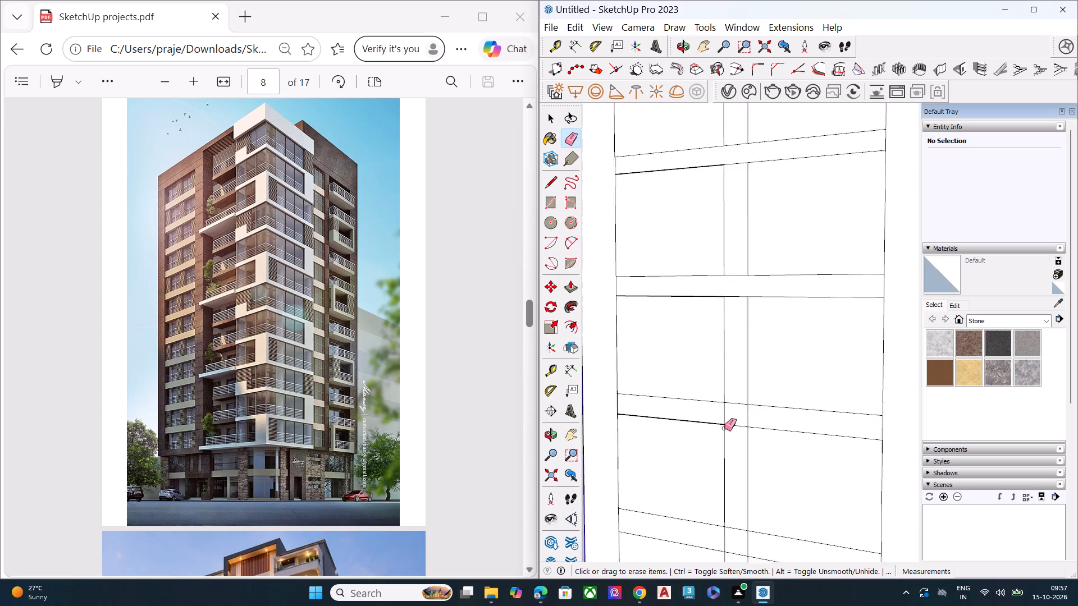
scroll(724, 428, up, 2)
click(724, 410)
click(757, 409)
scroll(738, 260, down, 7)
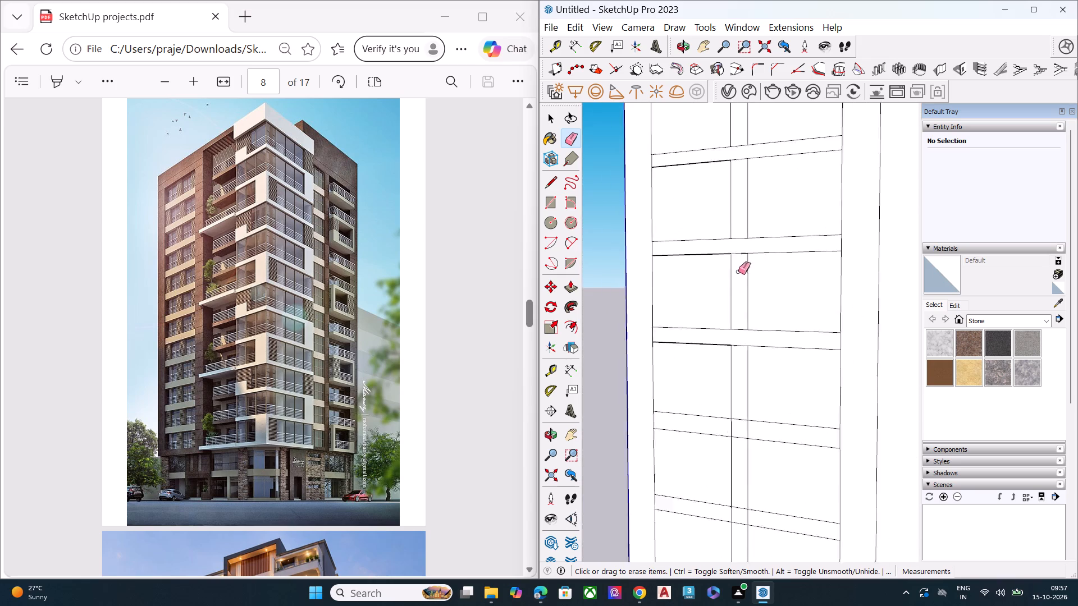
scroll(738, 272, down, 1)
scroll(741, 425, up, 5)
scroll(741, 425, down, 1)
scroll(741, 425, up, 5)
click(721, 398)
click(755, 400)
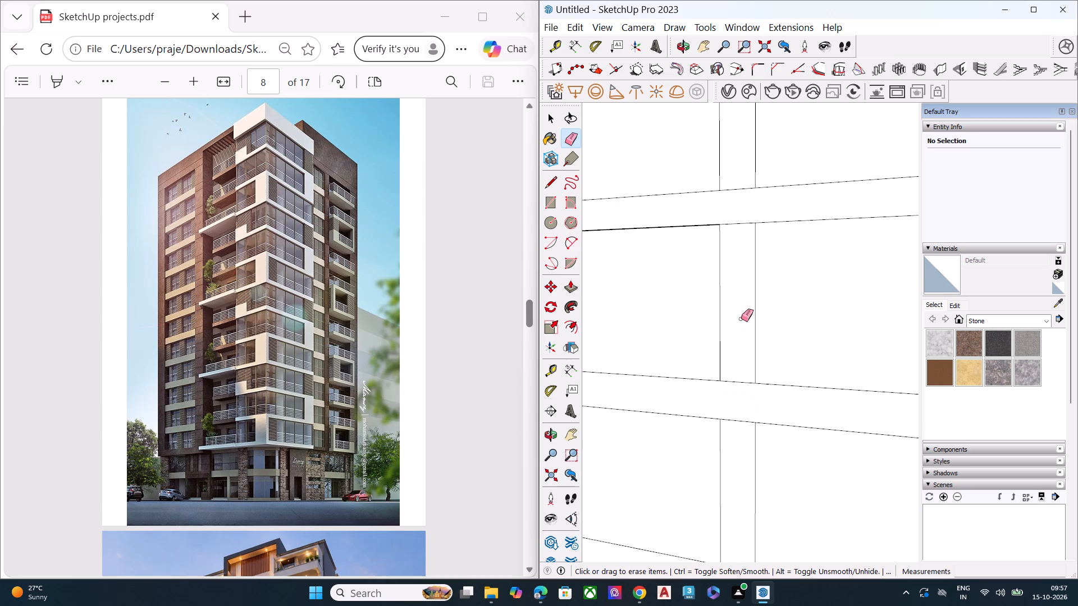
Erase both vertical line segments crossing the left panel's fifth and sixth horizontal bands from the top.
scroll(741, 314, down, 5)
scroll(741, 314, up, 1)
scroll(741, 314, down, 2)
scroll(732, 474, up, 4)
click(730, 465)
click(759, 470)
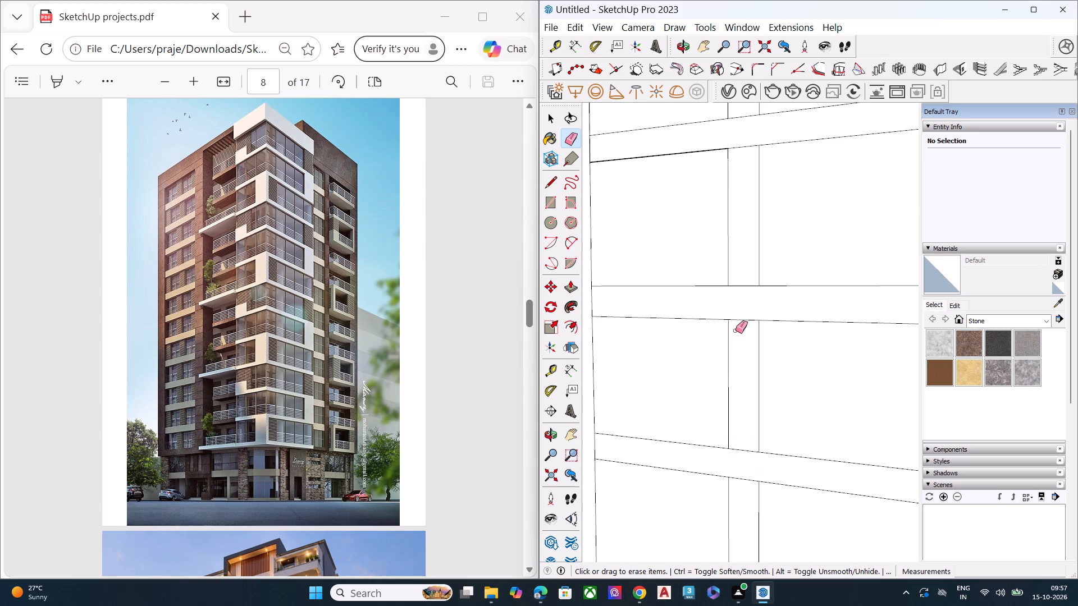
scroll(736, 330, down, 8)
scroll(736, 476, up, 3)
scroll(736, 476, down, 3)
scroll(736, 476, up, 3)
click(731, 465)
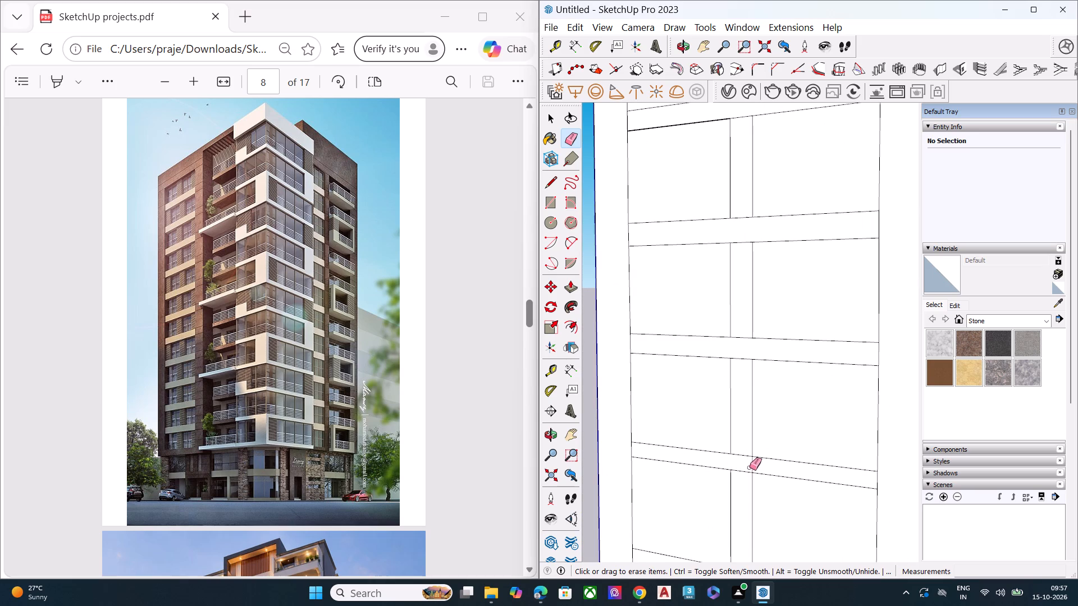
click(753, 466)
Erase both vertical line segments crossing the left panel's seventh and eighth horizontal bands from the top.
scroll(719, 366, down, 4)
scroll(720, 360, up, 1)
scroll(721, 360, down, 3)
scroll(720, 478, up, 4)
scroll(721, 493, down, 1)
scroll(722, 493, up, 3)
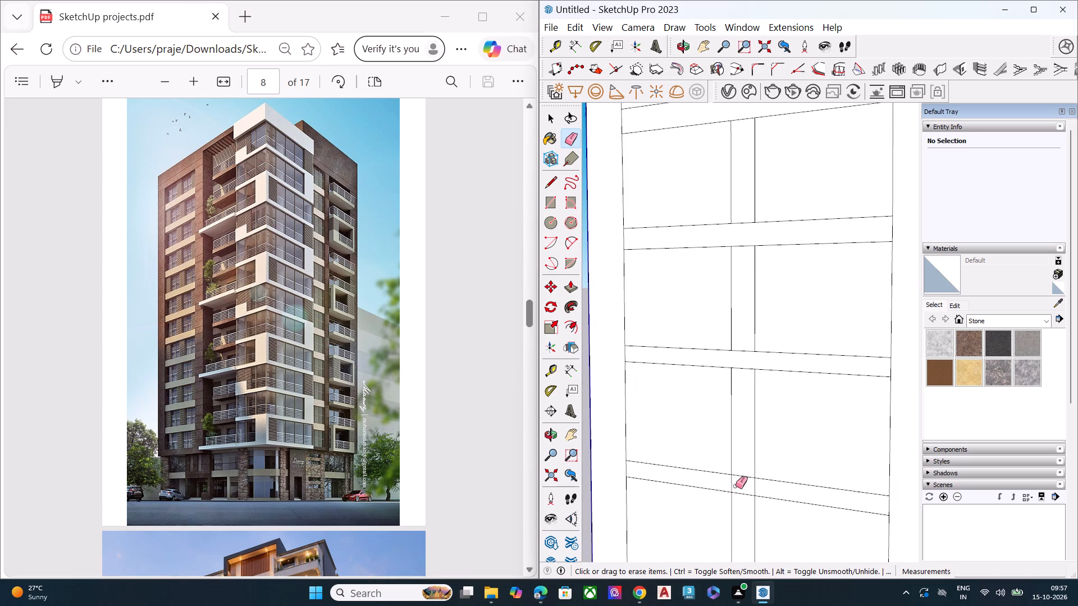
click(733, 483)
click(754, 485)
scroll(753, 386, down, 3)
scroll(753, 384, up, 1)
scroll(752, 382, down, 4)
scroll(737, 520, up, 3)
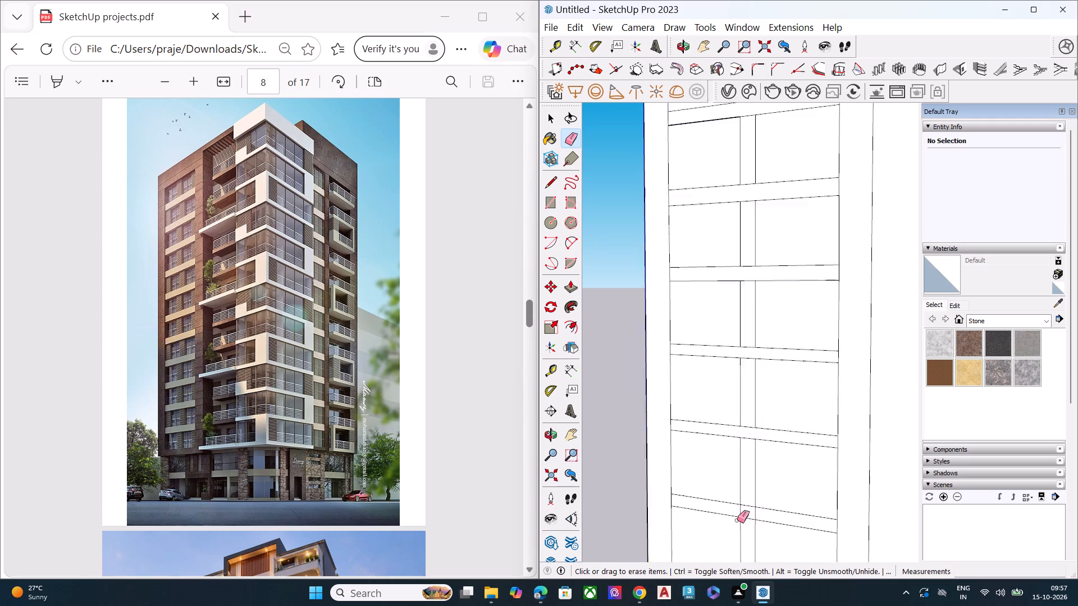
scroll(737, 520, up, 8)
click(747, 501)
click(785, 503)
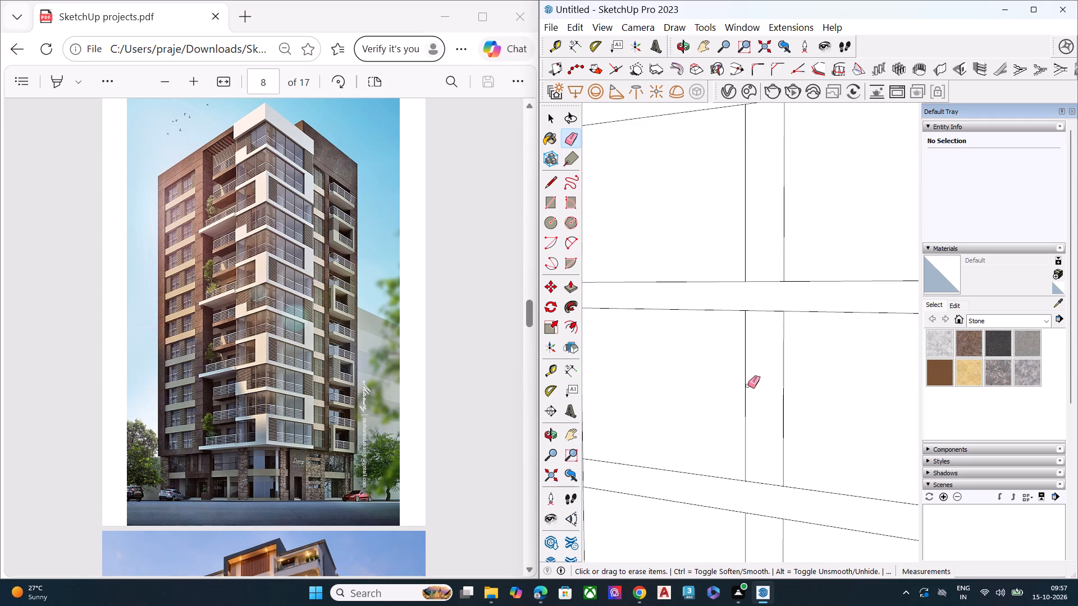
Erase both vertical line segments crossing the left panel's ninth and tenth horizontal bands from the top.
scroll(746, 383, down, 12)
scroll(750, 462, up, 13)
click(744, 475)
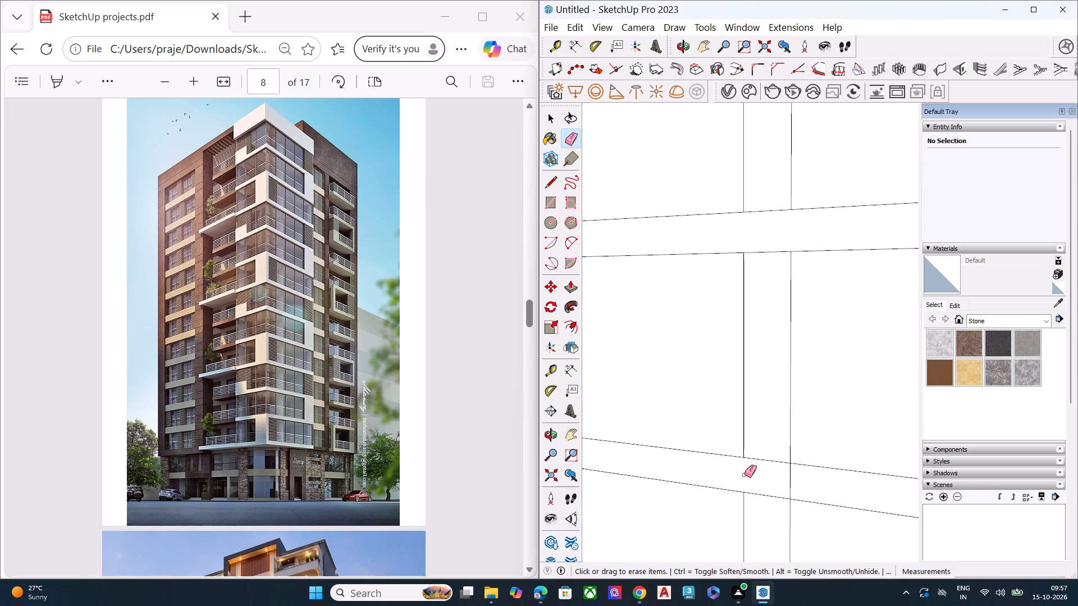
click(790, 478)
scroll(752, 377, down, 7)
scroll(752, 377, up, 2)
scroll(752, 377, down, 6)
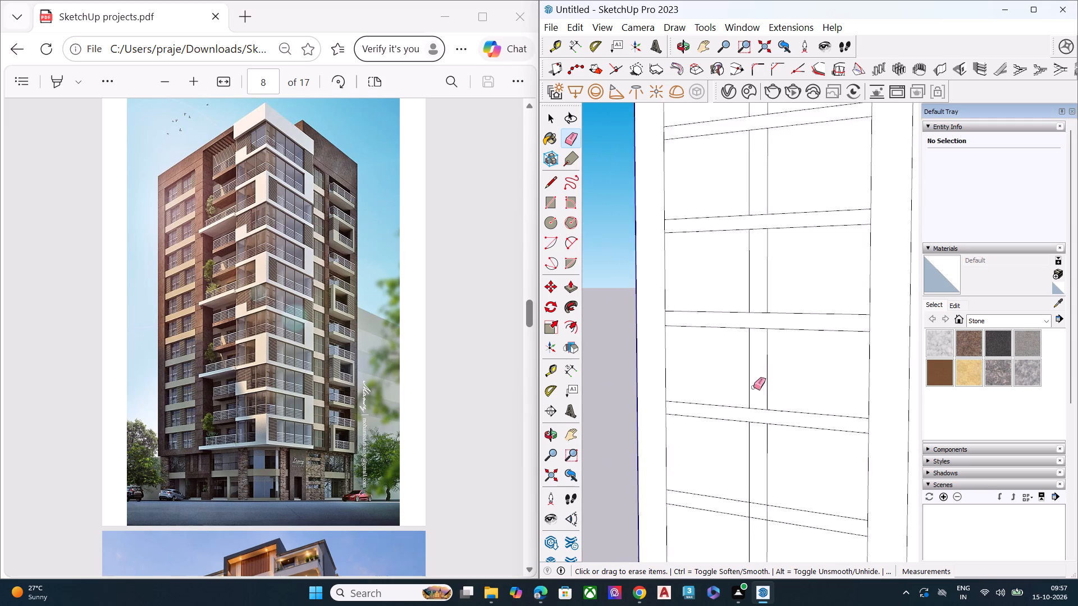
scroll(753, 387, down, 1)
scroll(736, 508, up, 9)
click(769, 467)
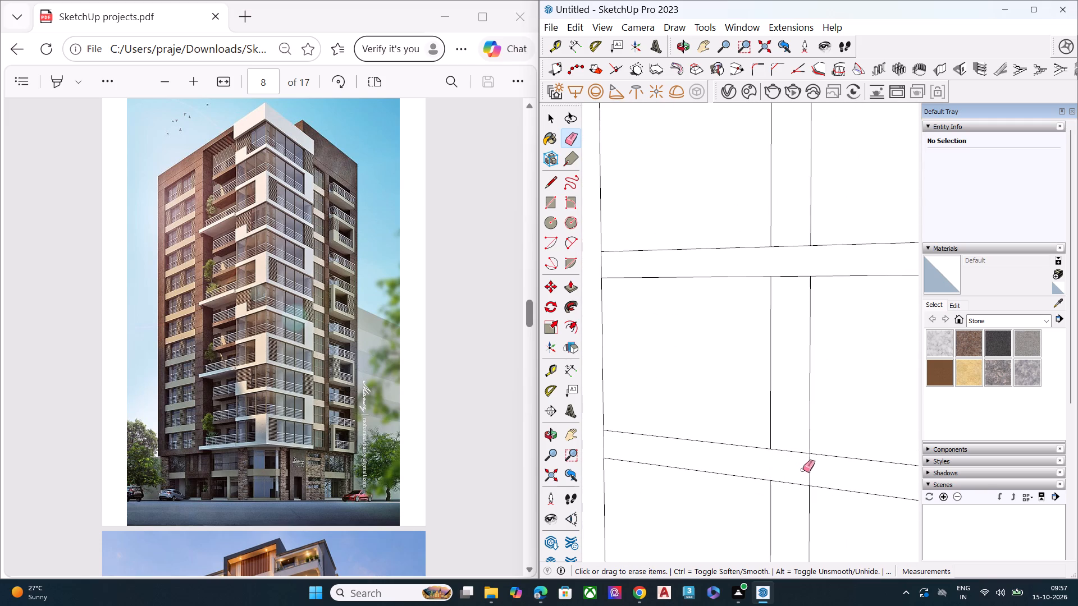
click(807, 470)
click(811, 466)
click(808, 467)
Erase both vertical line segments crossing the left panel's lowest horizontal band.
scroll(754, 415, down, 6)
scroll(753, 415, up, 1)
scroll(753, 415, down, 7)
scroll(751, 412, up, 1)
scroll(751, 412, down, 8)
scroll(752, 472, up, 8)
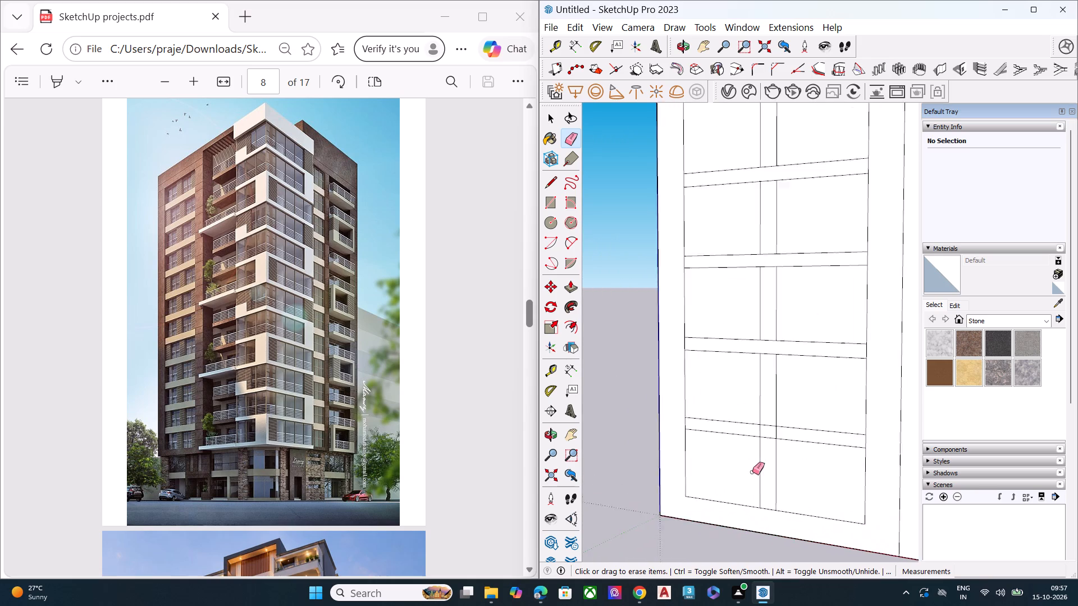
scroll(752, 472, up, 4)
click(763, 424)
click(783, 425)
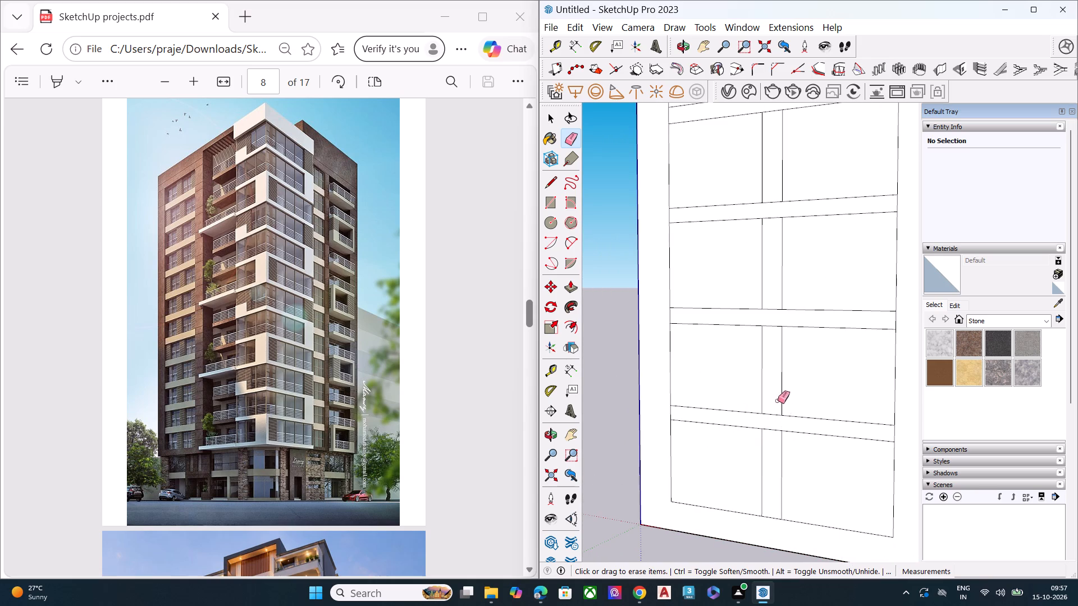
Push/Pull the facade's frame face around the left panel outward by about 555' 8".
scroll(753, 442, down, 7)
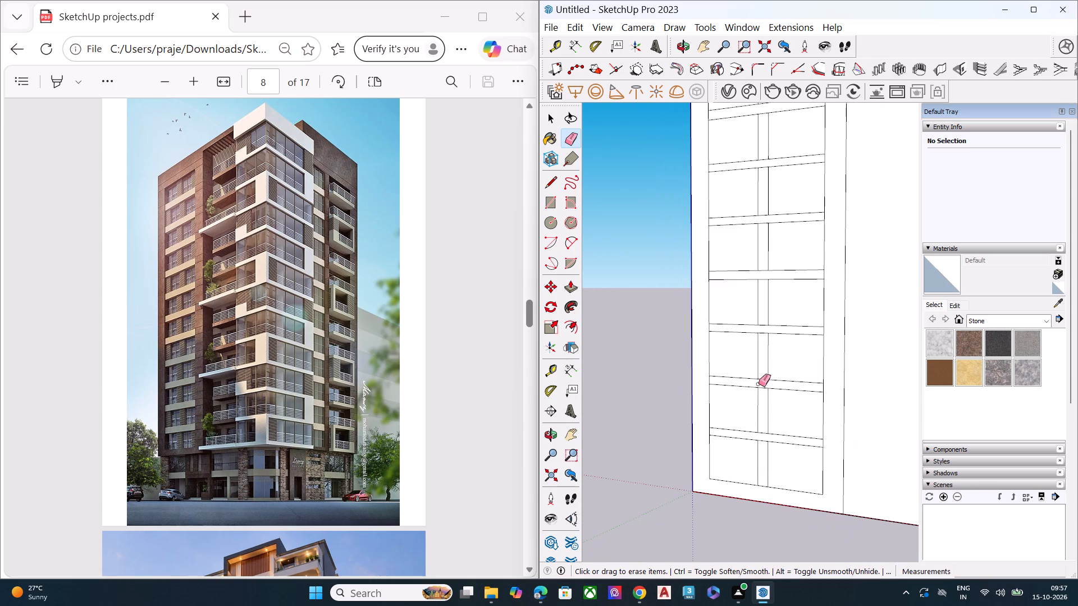
scroll(751, 425, down, 10)
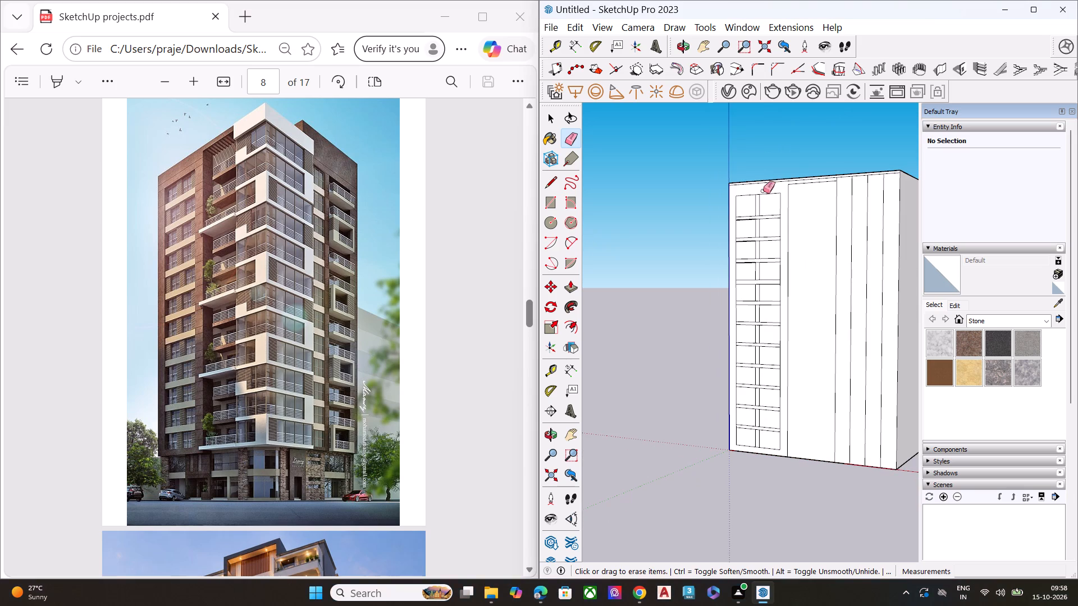
scroll(776, 200, up, 6)
scroll(791, 245, up, 2)
scroll(791, 245, down, 1)
scroll(791, 246, up, 2)
scroll(692, 222, up, 2)
scroll(692, 222, down, 1)
scroll(692, 222, up, 5)
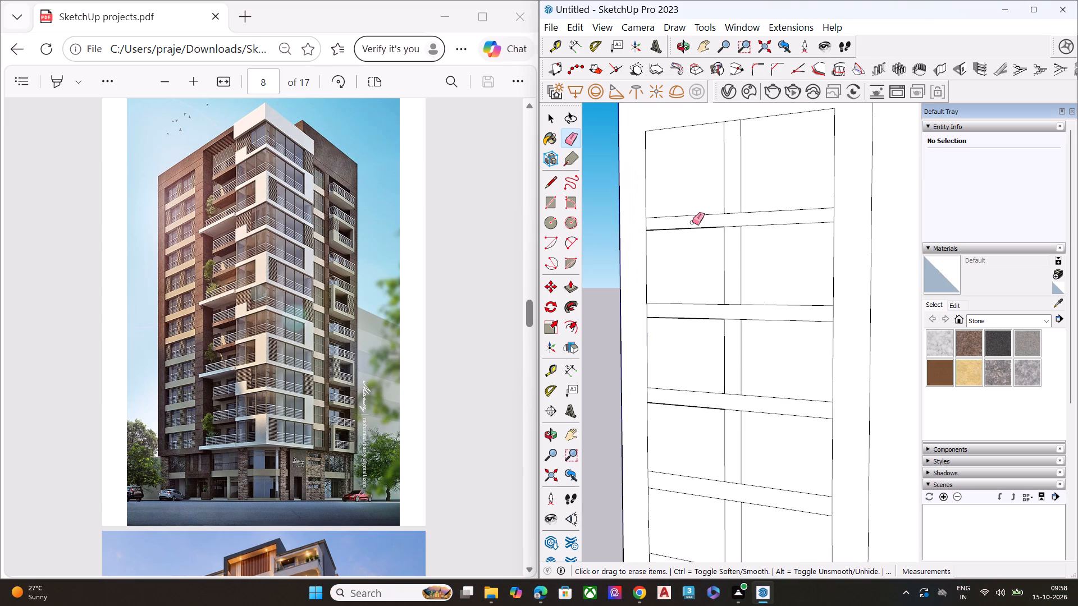
key(space)
scroll(718, 249, down, 6)
click(789, 255)
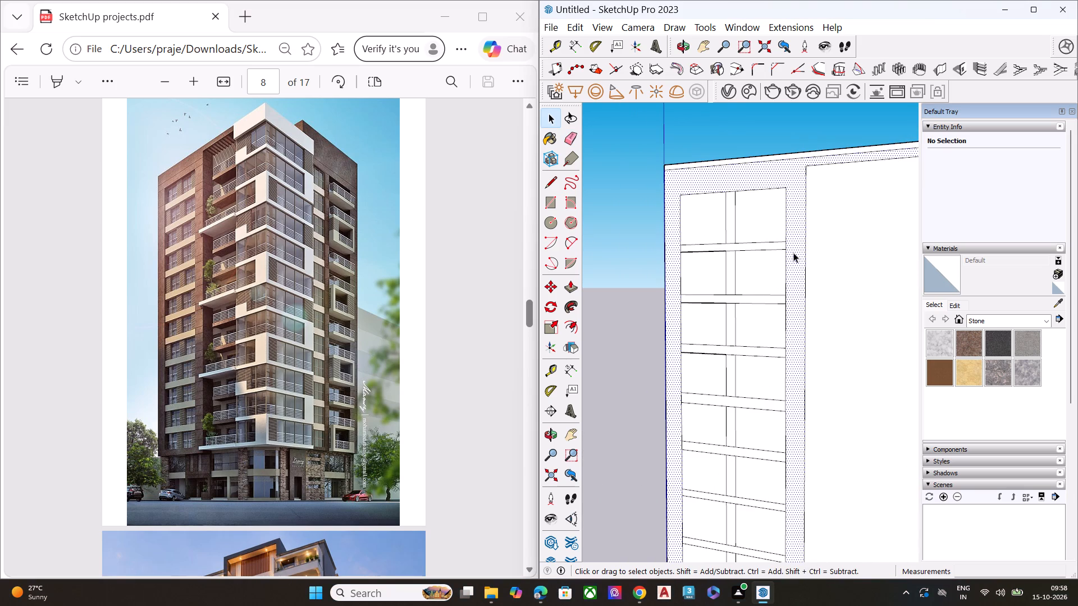
key(p)
click(793, 252)
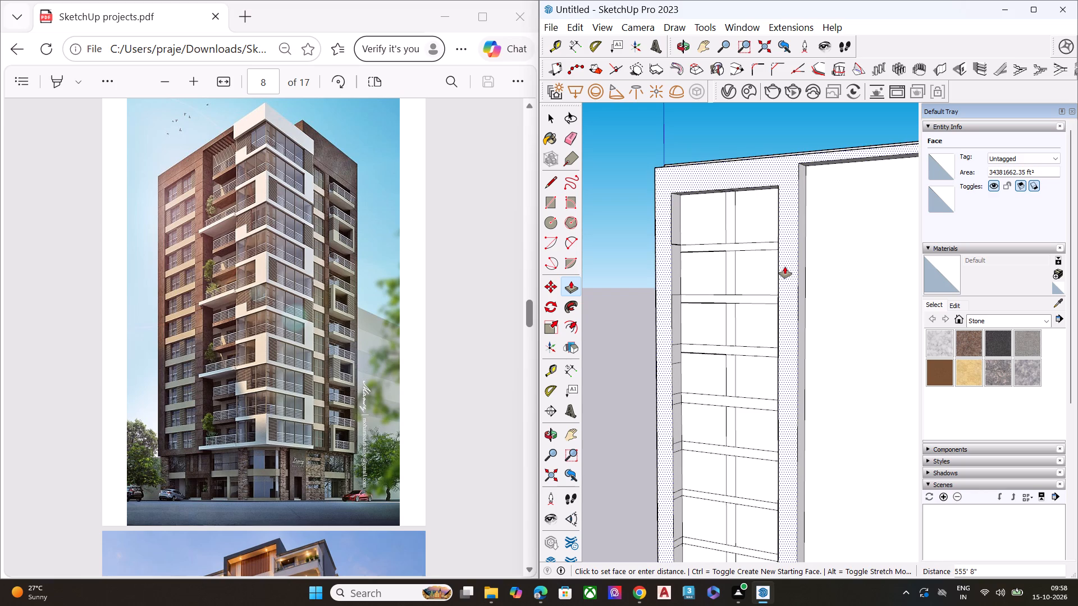
click(784, 267)
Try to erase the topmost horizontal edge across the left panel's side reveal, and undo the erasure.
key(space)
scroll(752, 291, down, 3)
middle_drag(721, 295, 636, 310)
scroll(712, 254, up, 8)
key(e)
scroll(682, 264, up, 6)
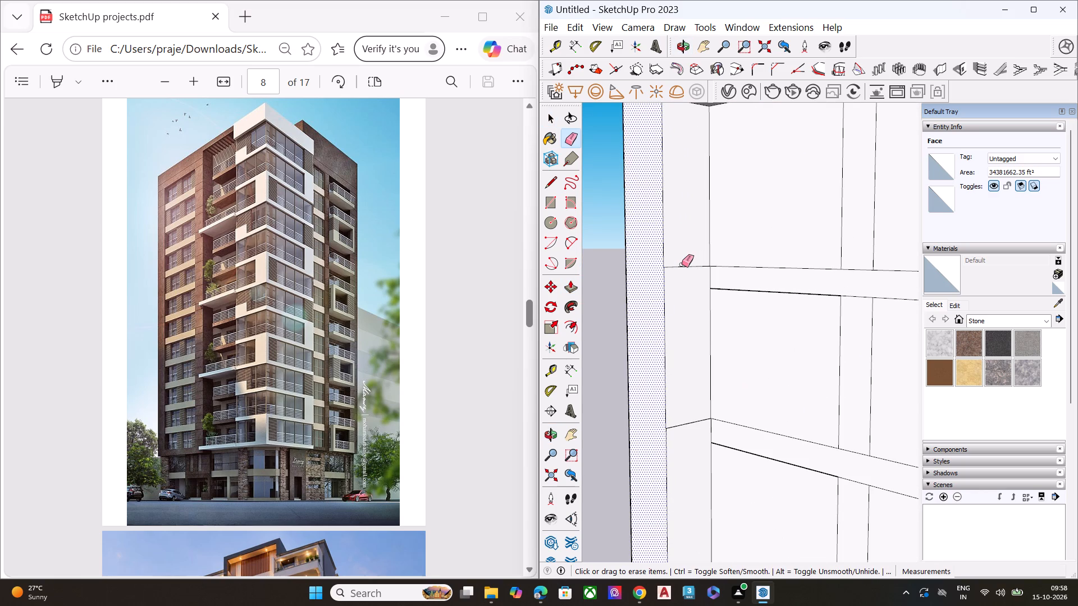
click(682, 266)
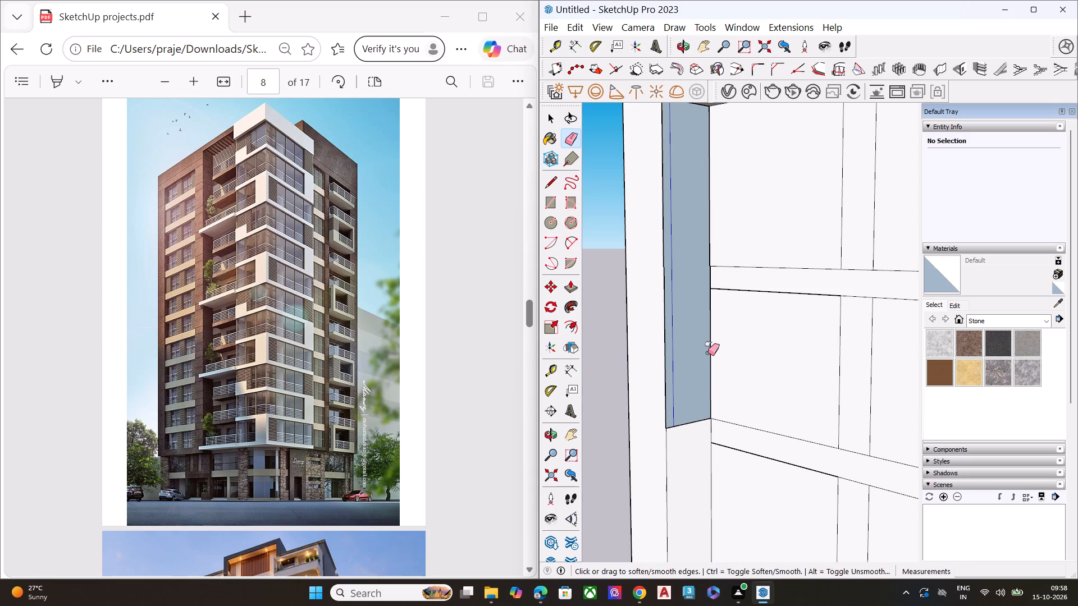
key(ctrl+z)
Delete the topmost horizontal edge across the left panel's side reveal.
key(space)
click(700, 268)
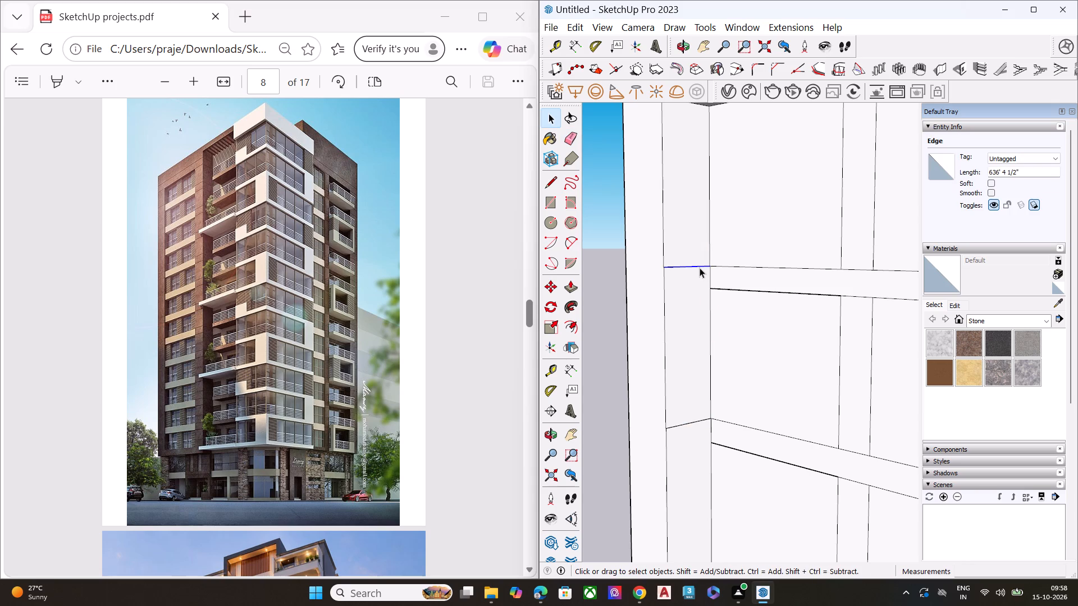
key(Delete)
scroll(689, 274, up, 1)
scroll(689, 274, down, 1)
scroll(689, 274, up, 5)
middle_drag(670, 270, 720, 315)
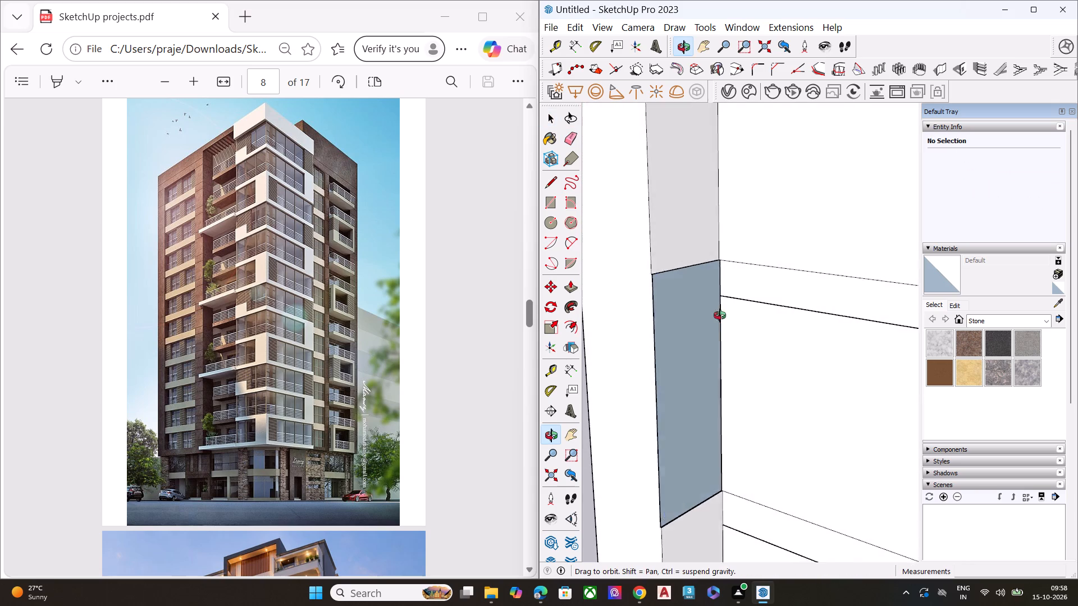
Undo the deletion of the topmost horizontal edge across the left panel's side reveal.
middle_drag(720, 315, 780, 288)
key(ctrl+z)
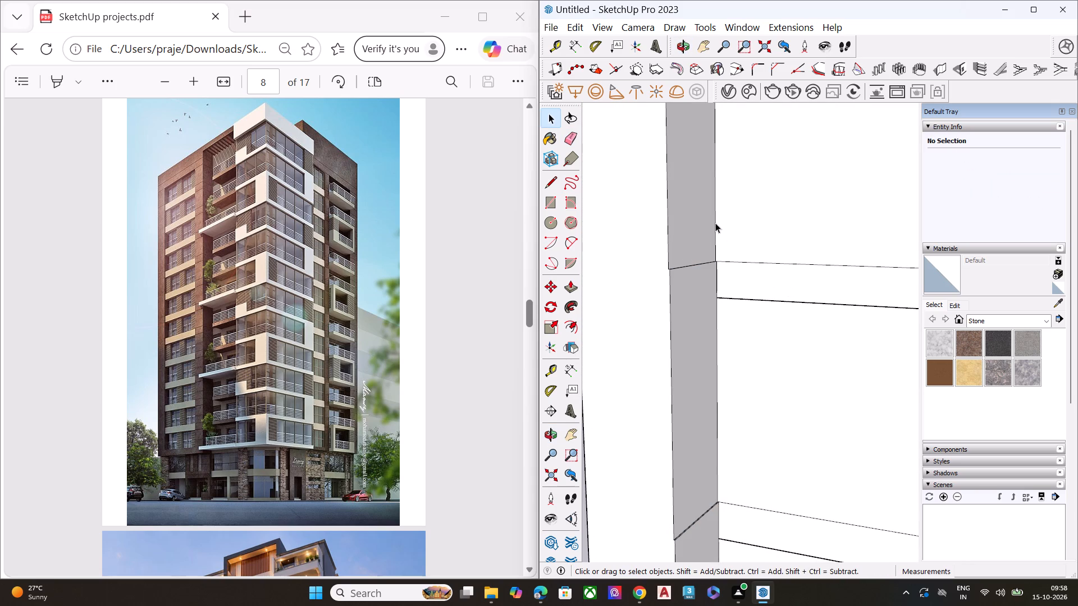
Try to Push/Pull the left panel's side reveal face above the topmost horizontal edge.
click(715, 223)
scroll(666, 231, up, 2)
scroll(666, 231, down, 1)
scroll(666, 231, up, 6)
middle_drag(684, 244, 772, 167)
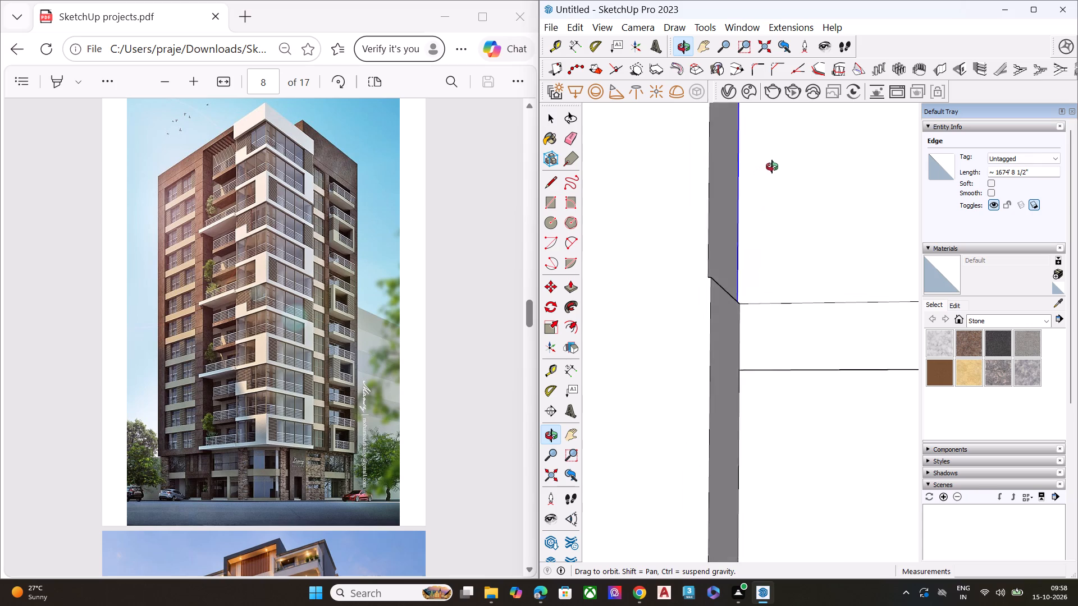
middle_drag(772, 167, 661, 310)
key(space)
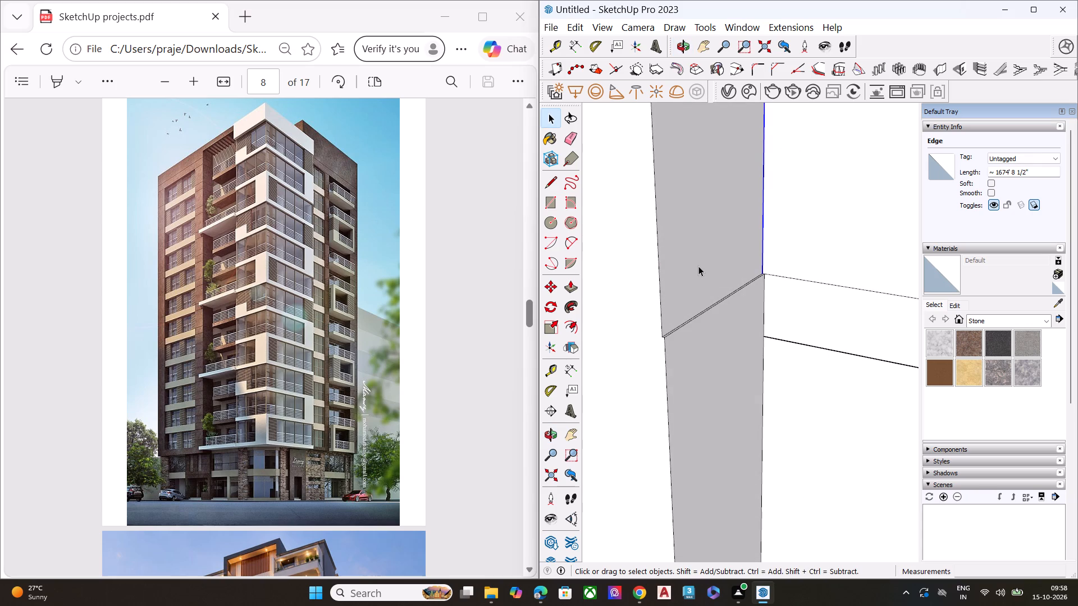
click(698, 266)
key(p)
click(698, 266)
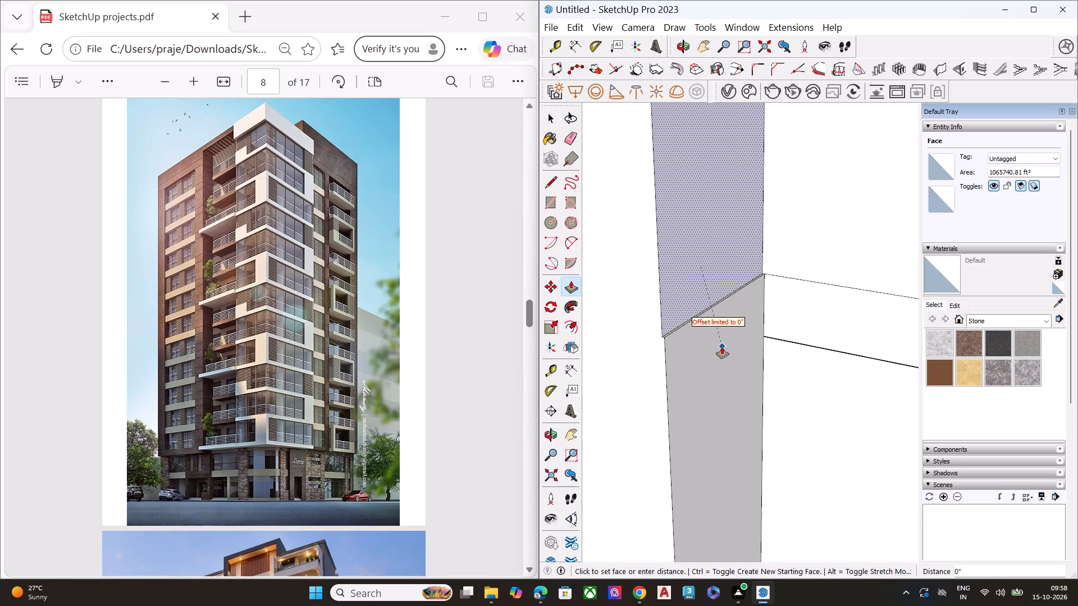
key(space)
Undo the outward Push/Pull of the facade's frame face around the left panel.
middle_drag(702, 326, 700, 394)
scroll(682, 305, up, 1)
scroll(744, 304, down, 1)
scroll(744, 310, up, 1)
scroll(746, 311, down, 3)
middle_drag(753, 315, 755, 438)
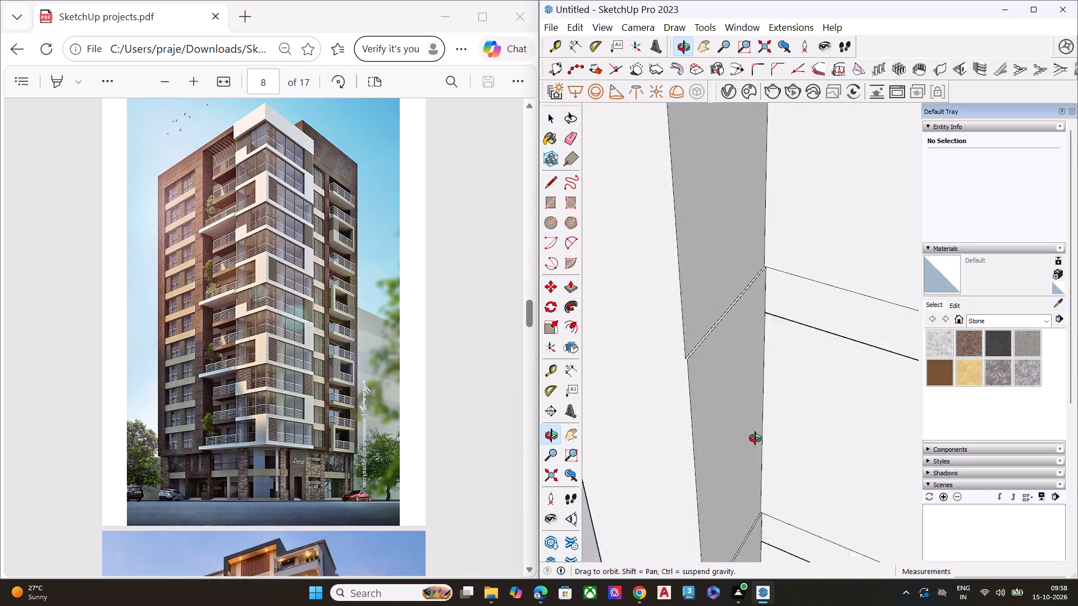
middle_drag(755, 438, 759, 460)
scroll(729, 339, up, 9)
middle_click(804, 218)
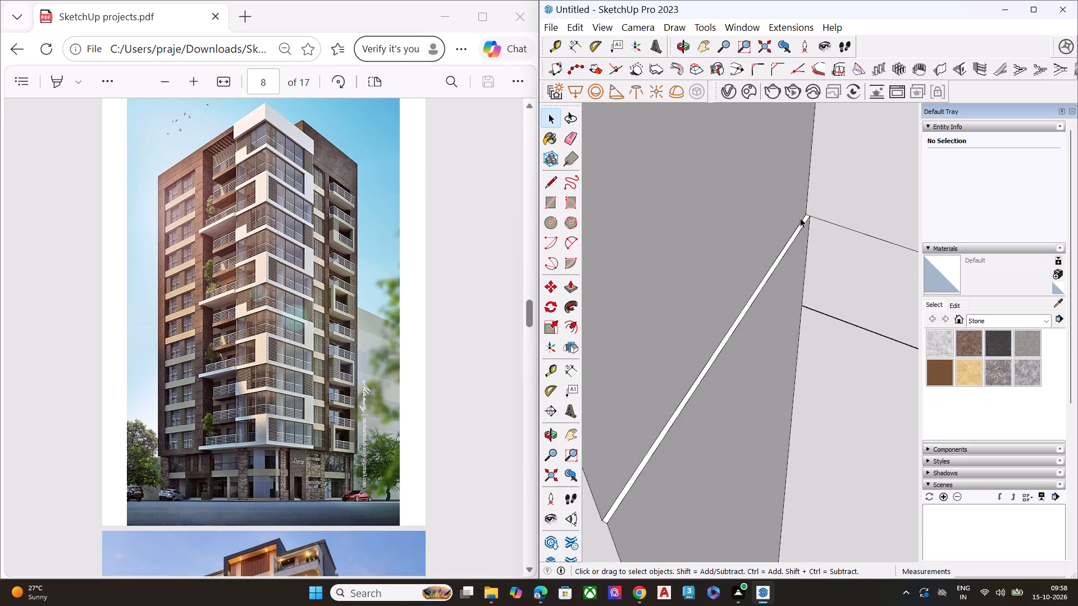
key(ctrl+z)
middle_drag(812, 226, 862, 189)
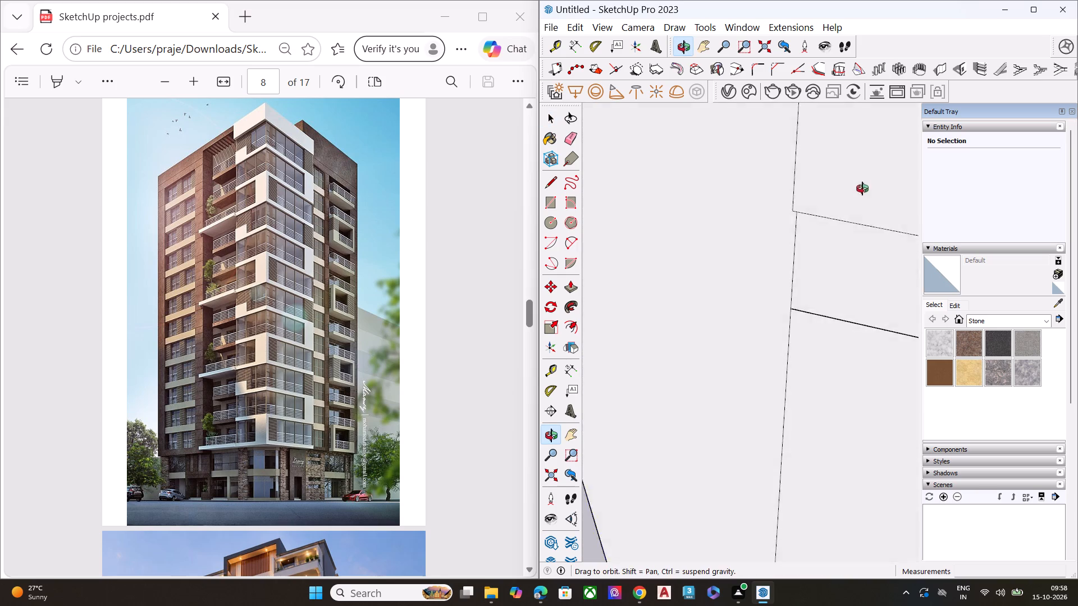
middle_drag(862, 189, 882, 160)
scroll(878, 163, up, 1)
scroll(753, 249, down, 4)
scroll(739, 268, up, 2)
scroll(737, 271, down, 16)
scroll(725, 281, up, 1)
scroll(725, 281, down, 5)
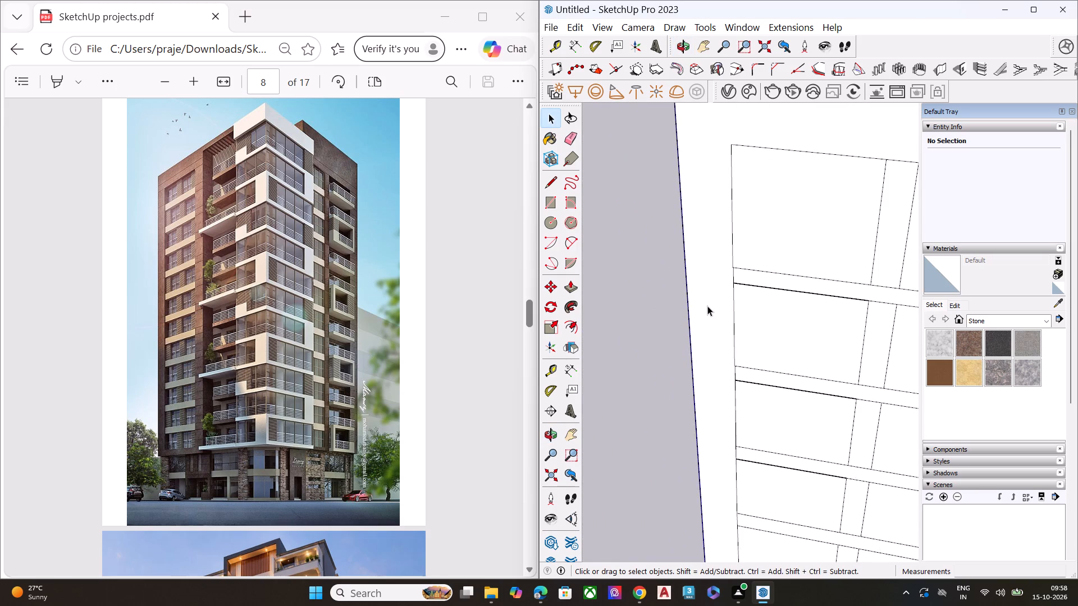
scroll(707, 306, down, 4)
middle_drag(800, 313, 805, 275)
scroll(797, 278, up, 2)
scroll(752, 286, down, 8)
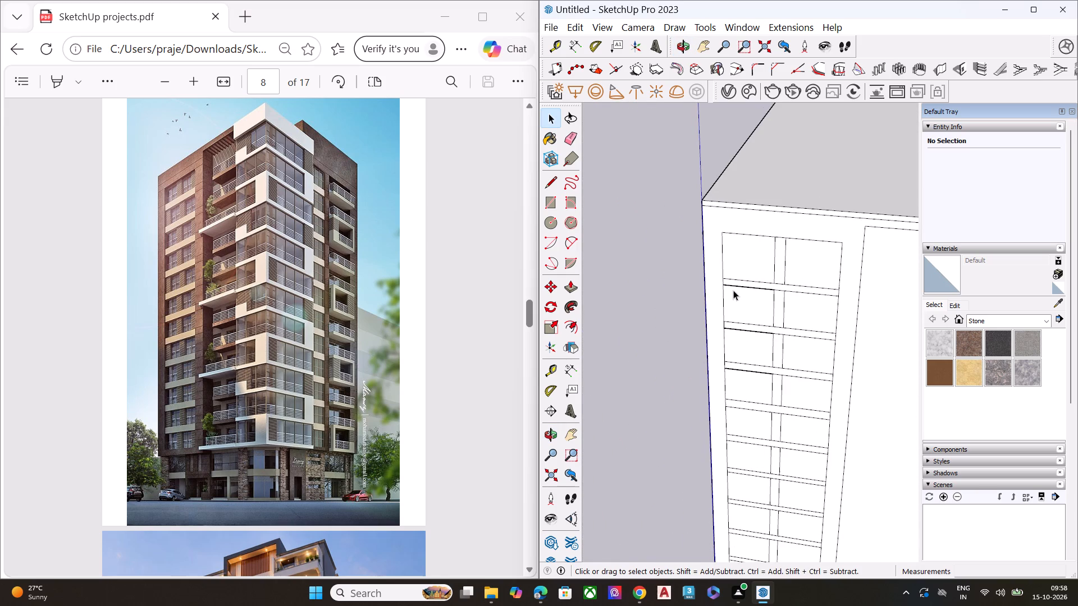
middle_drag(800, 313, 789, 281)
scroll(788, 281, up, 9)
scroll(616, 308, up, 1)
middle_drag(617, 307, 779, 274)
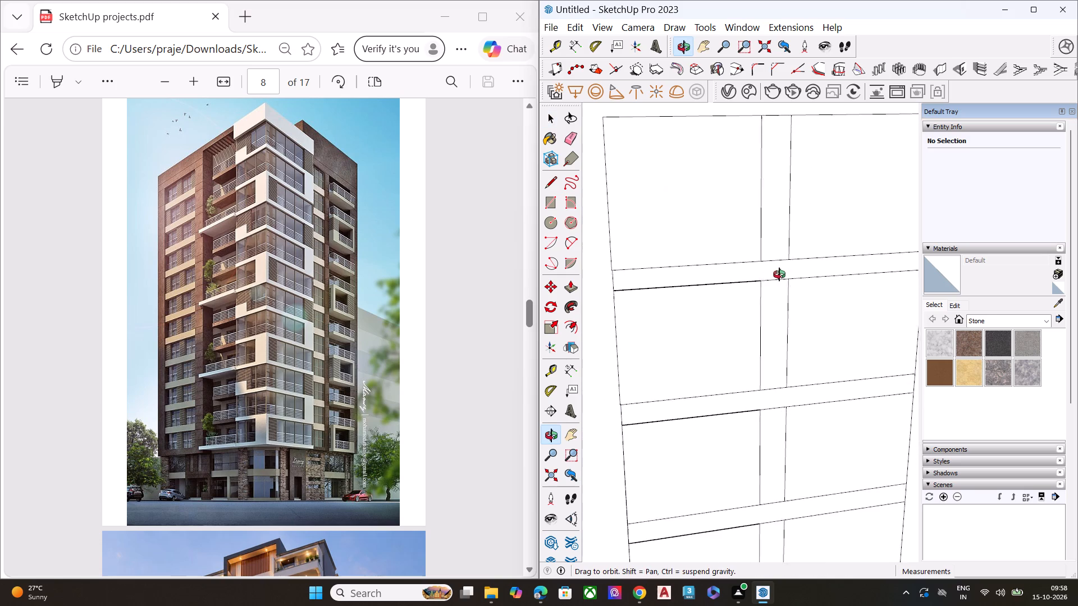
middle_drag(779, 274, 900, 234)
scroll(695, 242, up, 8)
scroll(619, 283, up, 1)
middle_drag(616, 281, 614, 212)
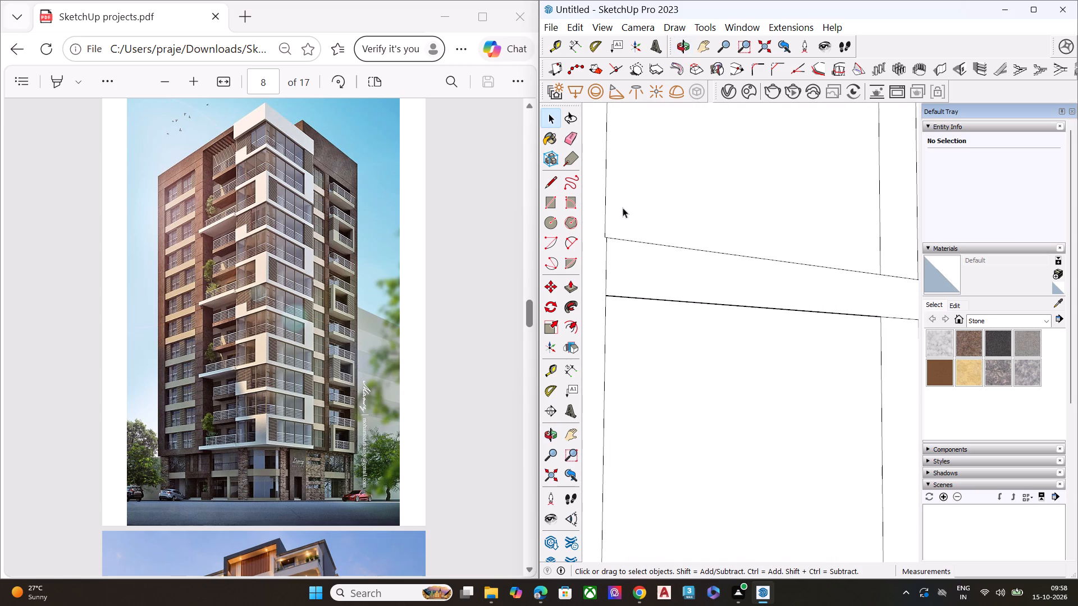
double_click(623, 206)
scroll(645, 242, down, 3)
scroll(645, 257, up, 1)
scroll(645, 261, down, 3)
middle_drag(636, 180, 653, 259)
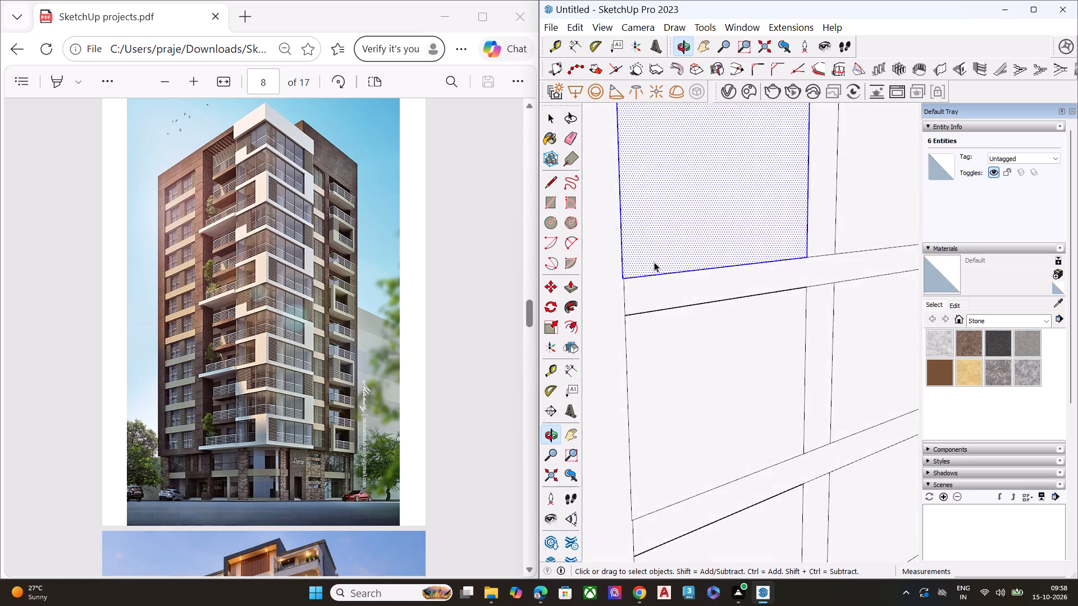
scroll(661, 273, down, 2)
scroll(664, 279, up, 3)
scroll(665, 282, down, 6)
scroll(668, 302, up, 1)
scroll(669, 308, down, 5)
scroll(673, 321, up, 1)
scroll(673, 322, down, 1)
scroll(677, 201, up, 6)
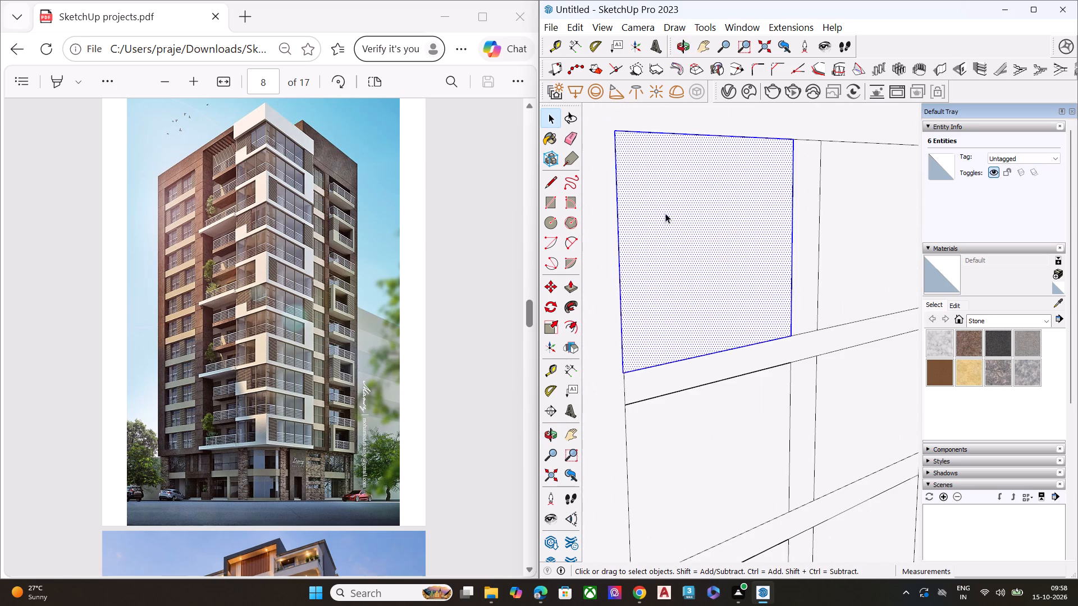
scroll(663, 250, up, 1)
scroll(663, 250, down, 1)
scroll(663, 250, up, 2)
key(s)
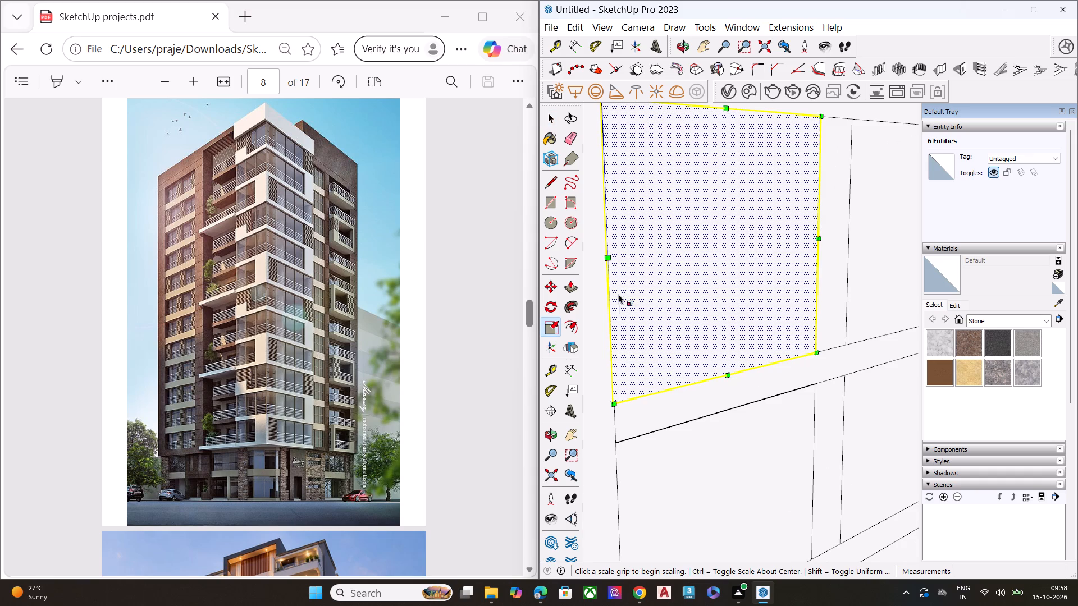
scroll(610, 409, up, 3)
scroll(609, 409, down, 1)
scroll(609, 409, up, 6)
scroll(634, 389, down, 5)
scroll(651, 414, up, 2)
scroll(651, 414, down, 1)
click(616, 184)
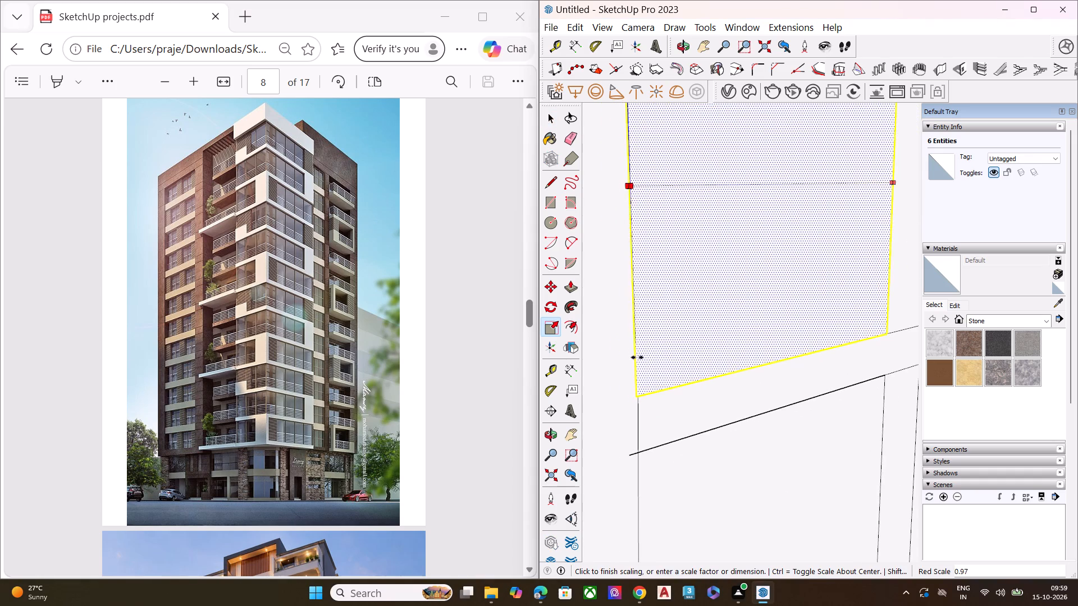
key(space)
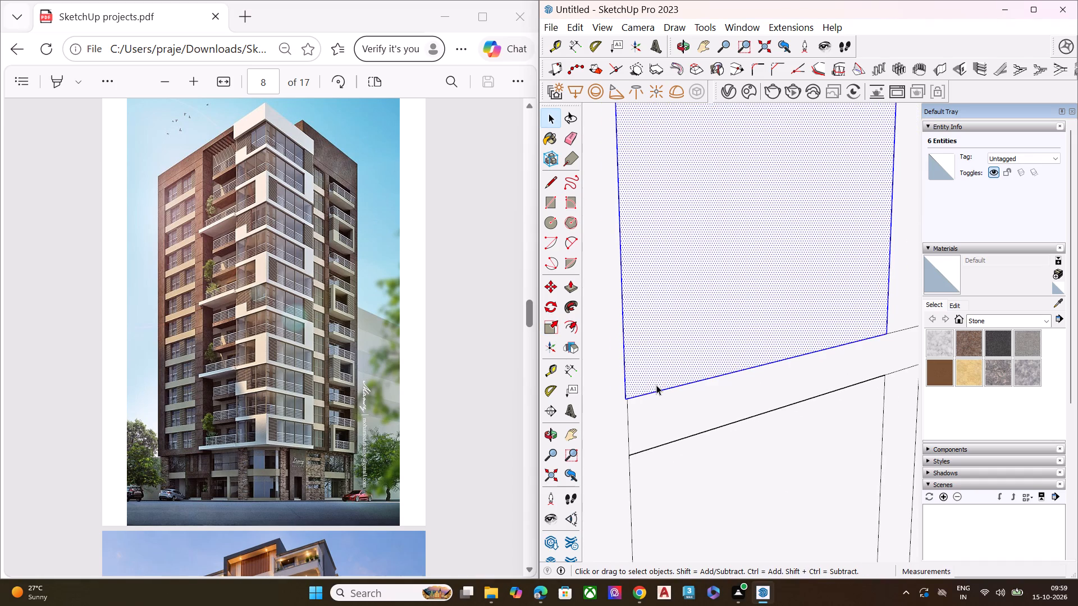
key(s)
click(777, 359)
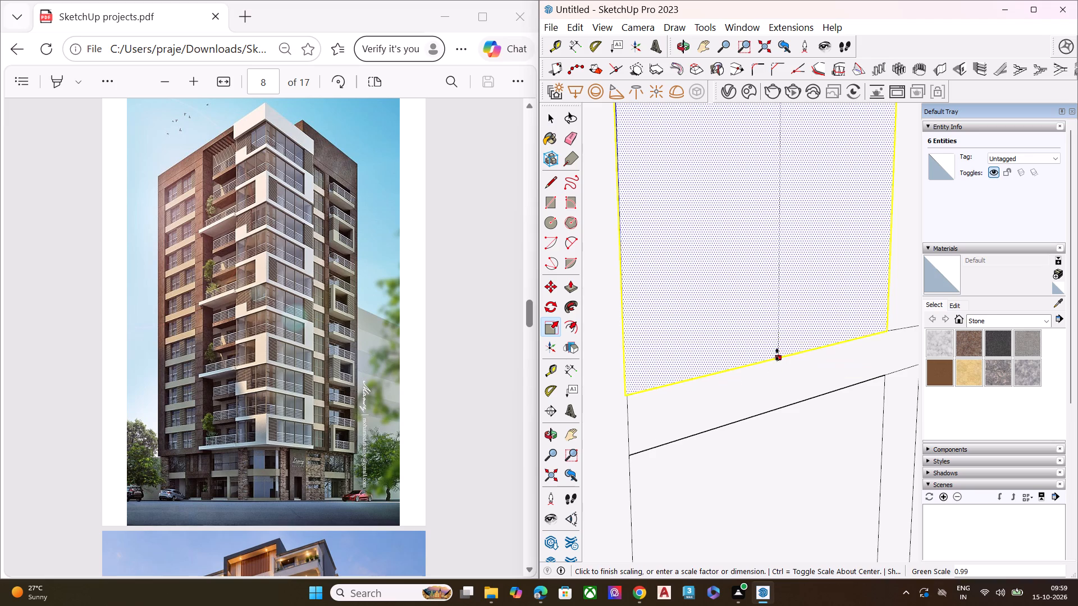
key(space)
Undo the trimming and drawing of the two vertical divider lines that split the left panel's rows into windows.
scroll(677, 321, down, 4)
scroll(675, 323, up, 1)
scroll(675, 323, down, 5)
middle_drag(762, 360, 560, 347)
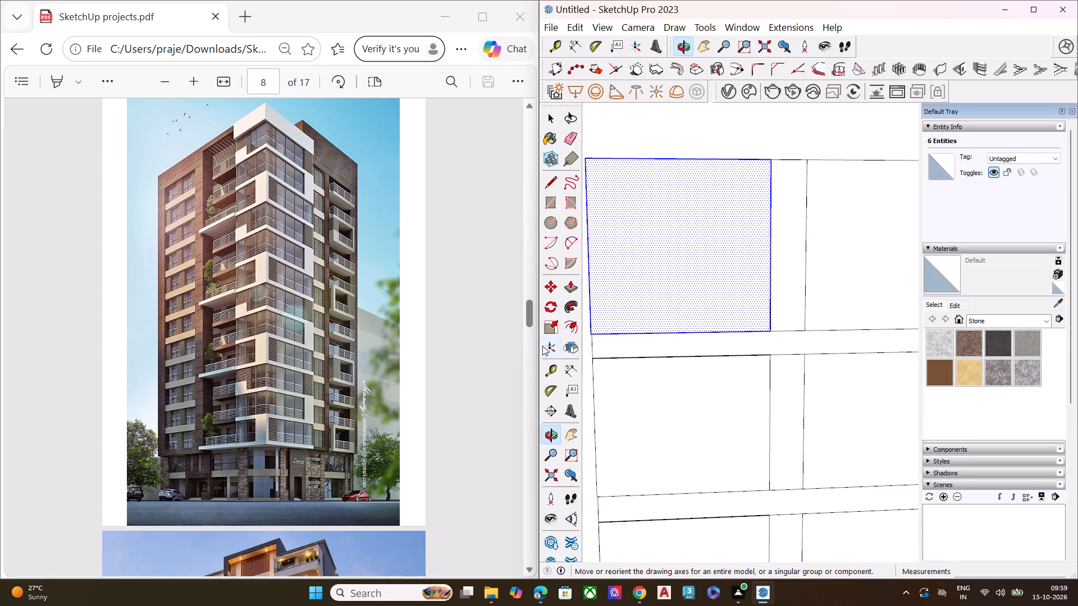
scroll(750, 295, down, 1)
scroll(750, 295, up, 1)
scroll(750, 295, down, 5)
ctrl+scroll(750, 295, down, 6)
key(ctrl+z)
key(ctrl+z)
key(ctrl+z)
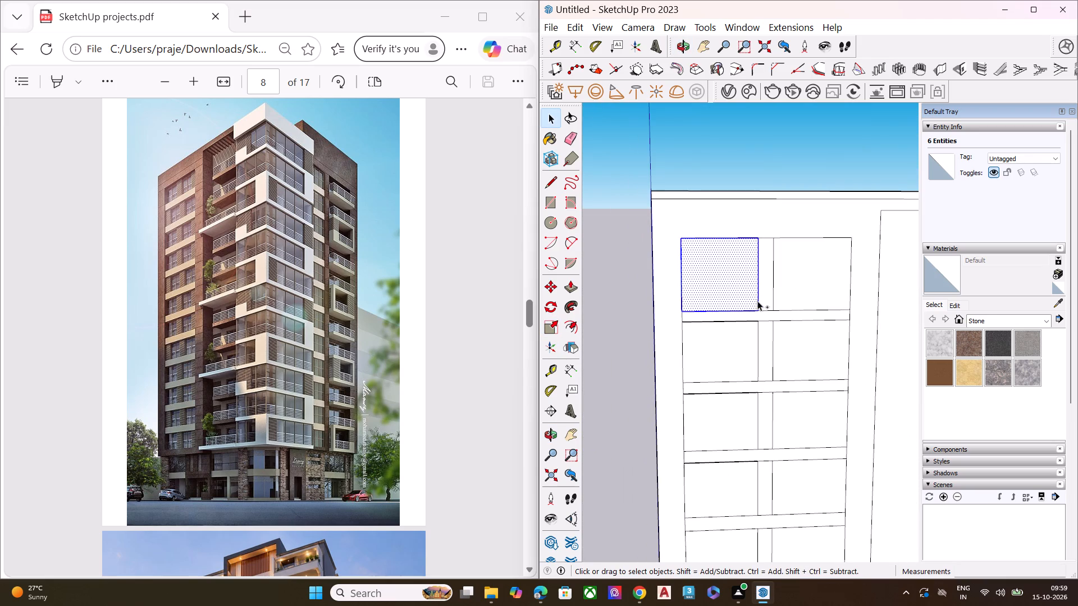
key(ctrl+z)
key(ctrl+z)
key(ctrl+z)
key(ctrl+z)
key(ctrl+z)
click(725, 160)
key(ctrl+z)
key(ctrl+z)
key(ctrl+z)
key(ctrl+z)
key(ctrl+z)
key(ctrl+z)
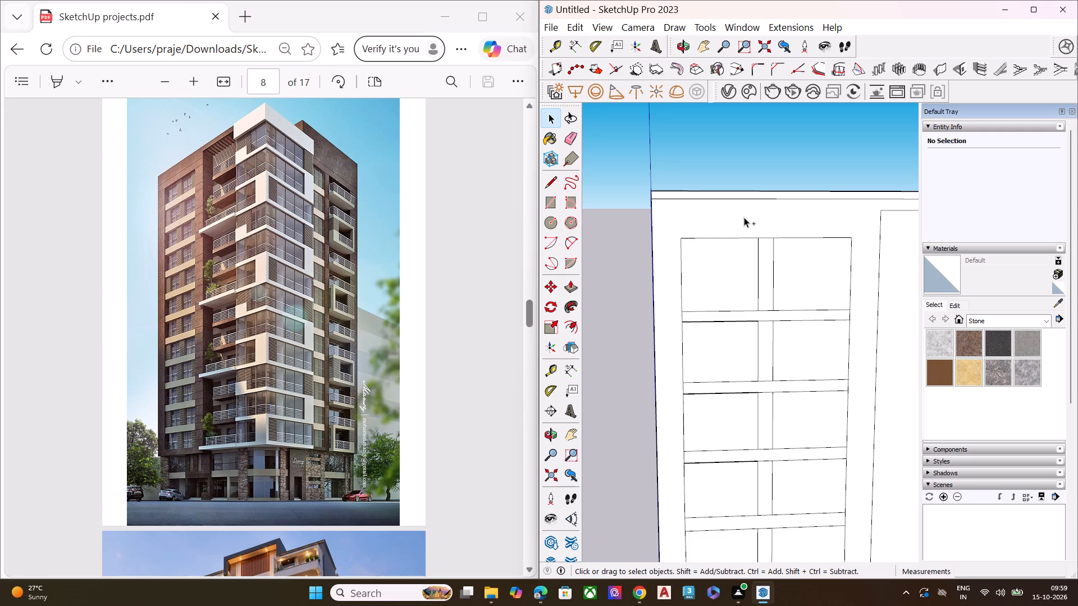
key(ctrl+z)
key(ctrl+z)
ctrl+scroll(744, 218, down, 9)
key(ctrl+z)
key(ctrl+z)
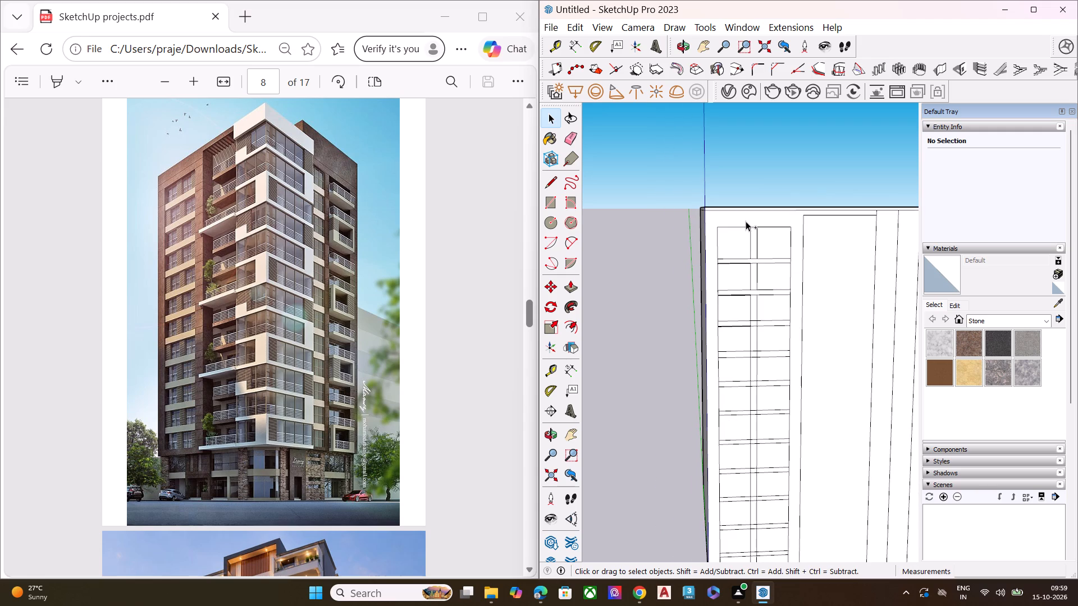
key(ctrl+z)
key(ctrl+z)
key(ctrl+z)
key(ctrl+z)
key(ctrl+z)
key(ctrl+z)
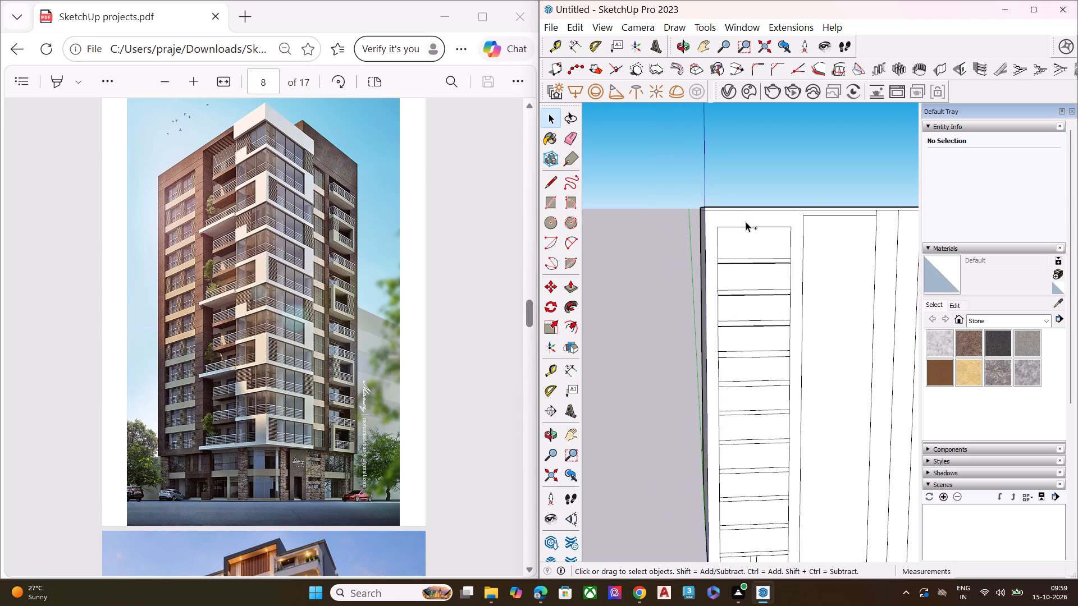
Undo the lower edge lines added beneath the left panel's top three horizontal division lines.
key(ctrl+z)
key(ctrl+z)
scroll(730, 281, up, 1)
scroll(730, 281, down, 1)
scroll(730, 281, up, 2)
scroll(730, 281, down, 3)
scroll(730, 281, up, 3)
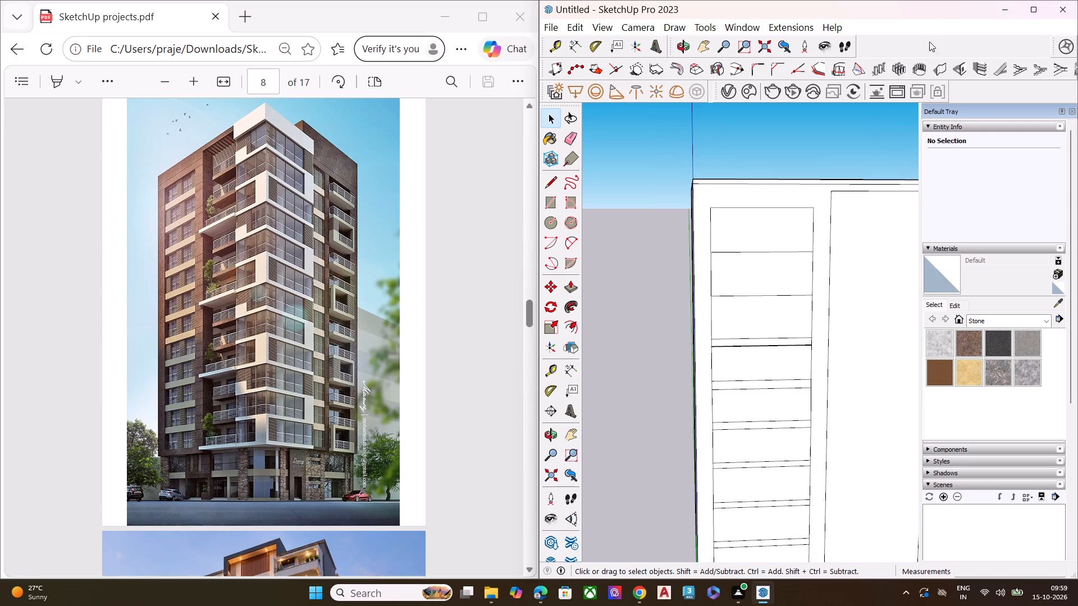
scroll(917, 61, up, 4)
scroll(641, 204, down, 3)
key(ctrl+z)
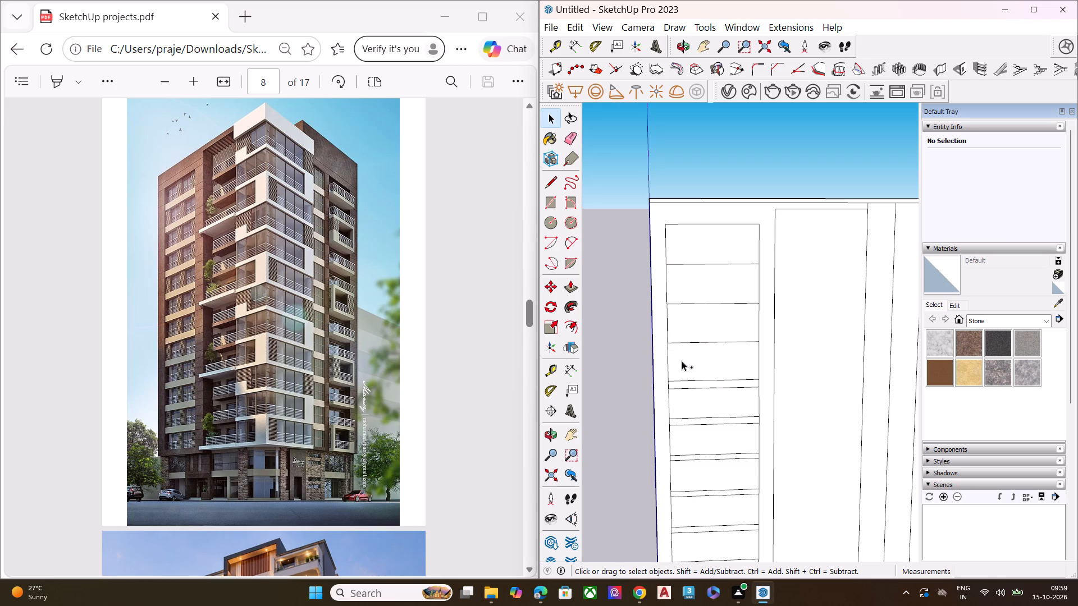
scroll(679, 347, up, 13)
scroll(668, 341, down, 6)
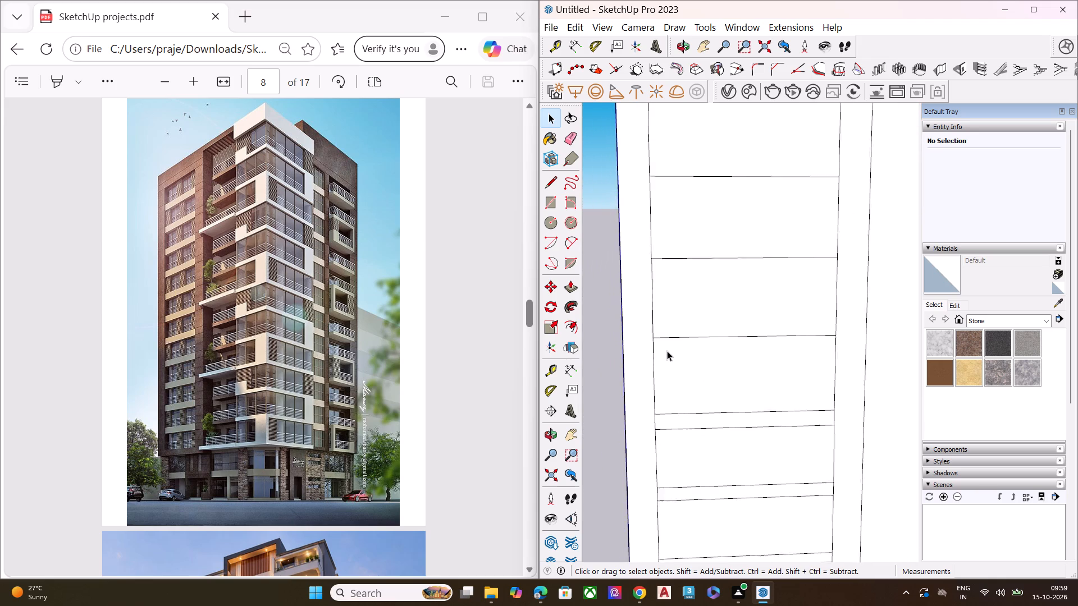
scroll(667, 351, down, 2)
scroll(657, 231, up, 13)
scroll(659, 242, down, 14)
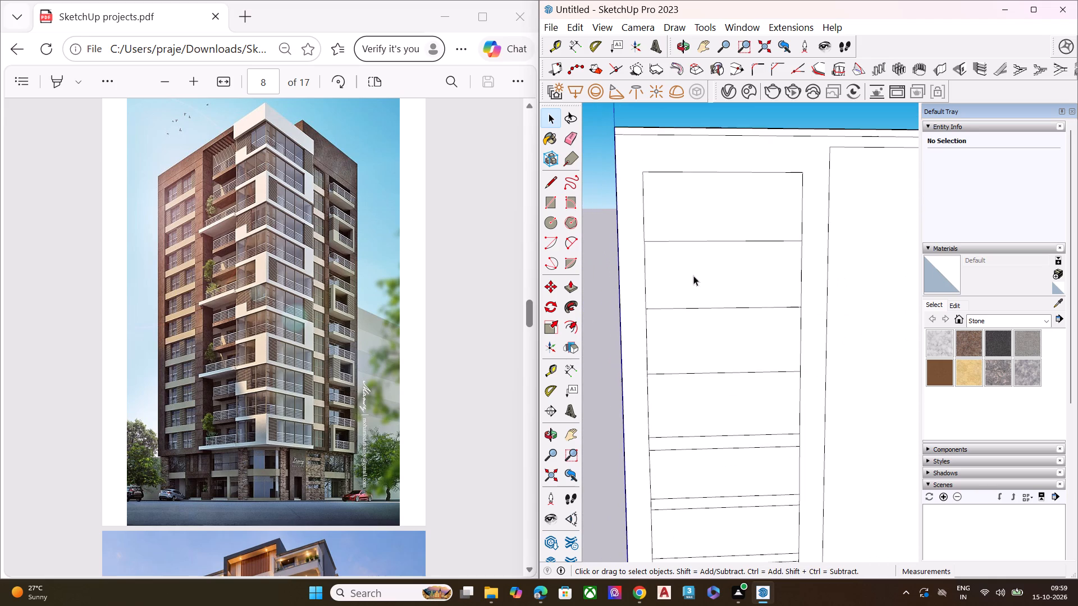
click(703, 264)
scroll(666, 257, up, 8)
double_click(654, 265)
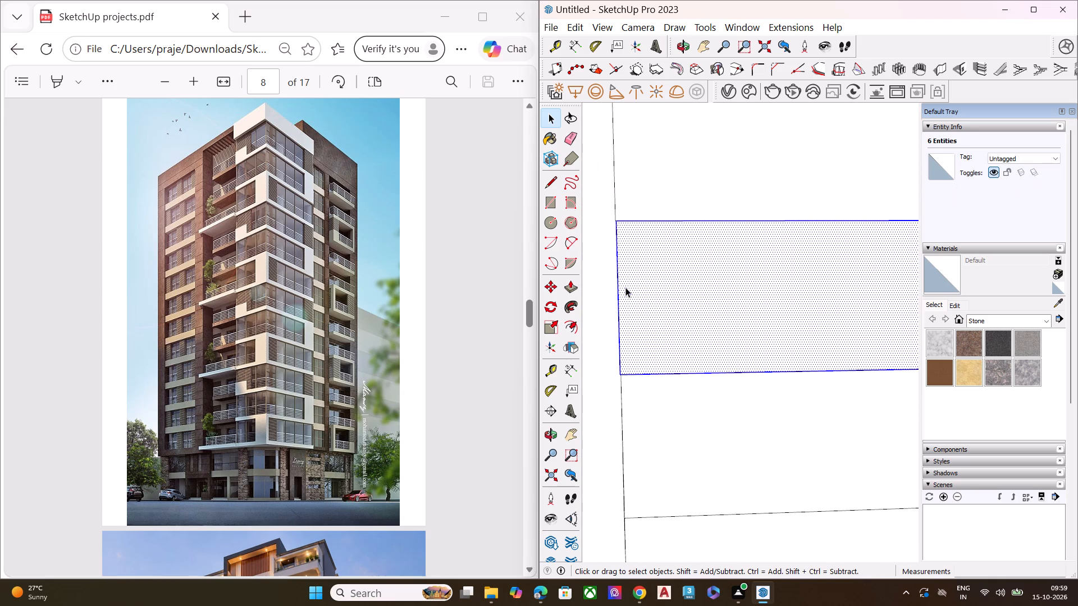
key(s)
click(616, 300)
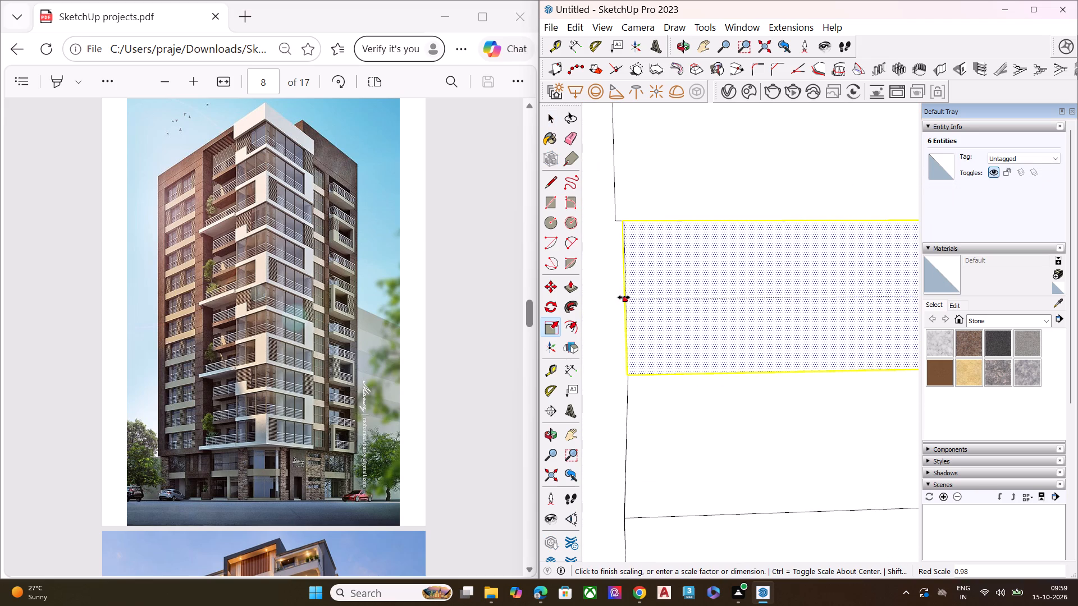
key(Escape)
Undo the earlier edits to the left panel's third horizontal band until it has only a single division line, and clear the selection.
scroll(645, 277, down, 3)
scroll(647, 278, up, 1)
scroll(647, 281, down, 7)
scroll(691, 281, up, 2)
scroll(692, 283, down, 6)
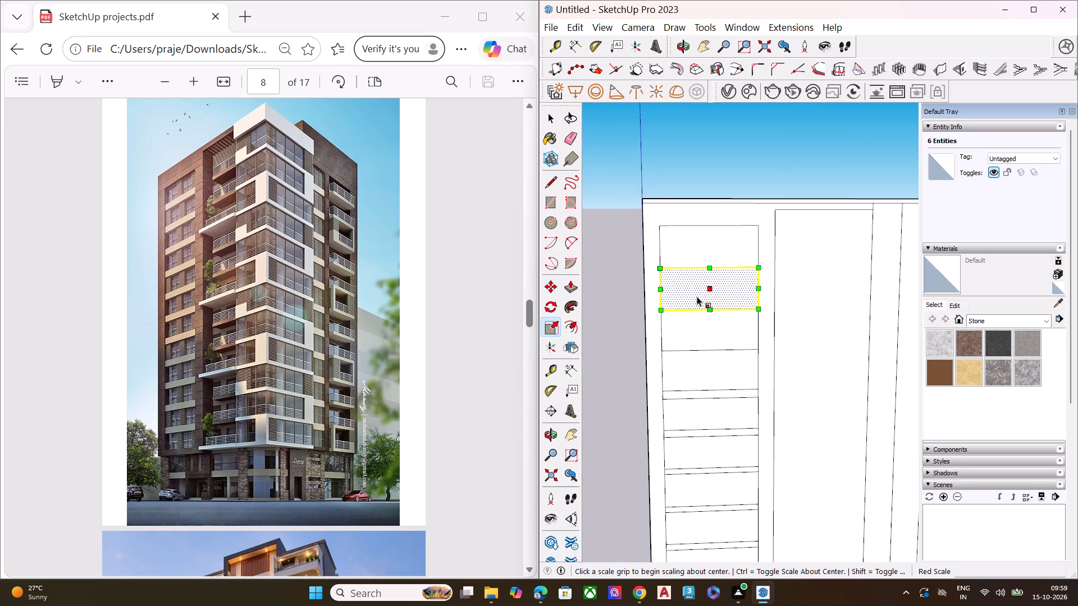
key(ctrl+z)
key(ctrl+z)
key(ctrl+z)
key(ctrl+z)
key(ctrl+z)
key(ctrl+z)
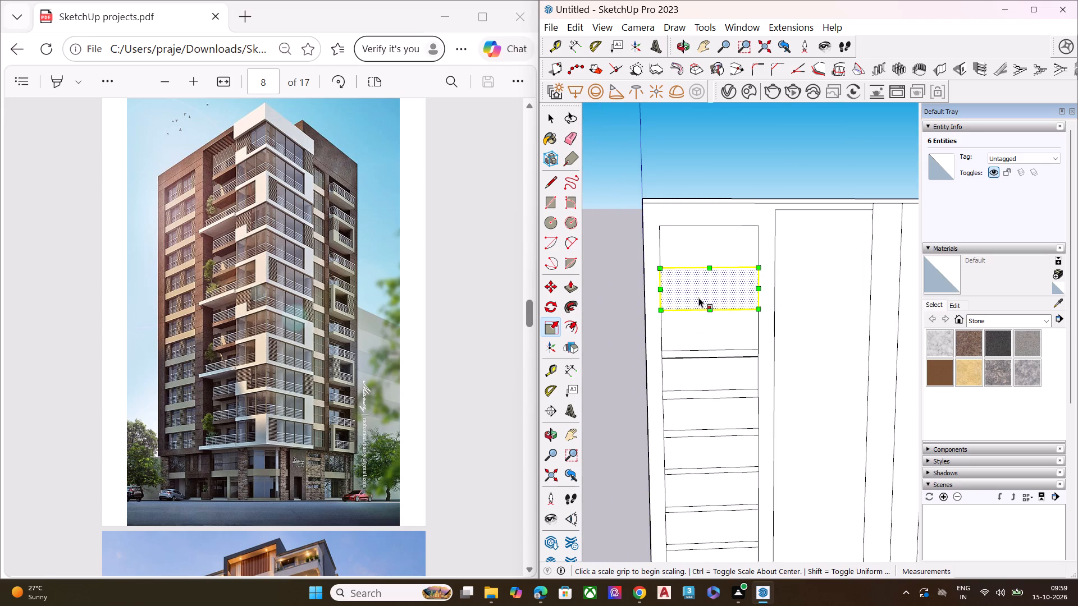
key(ctrl+z)
key(ctrl+z)
click(748, 157)
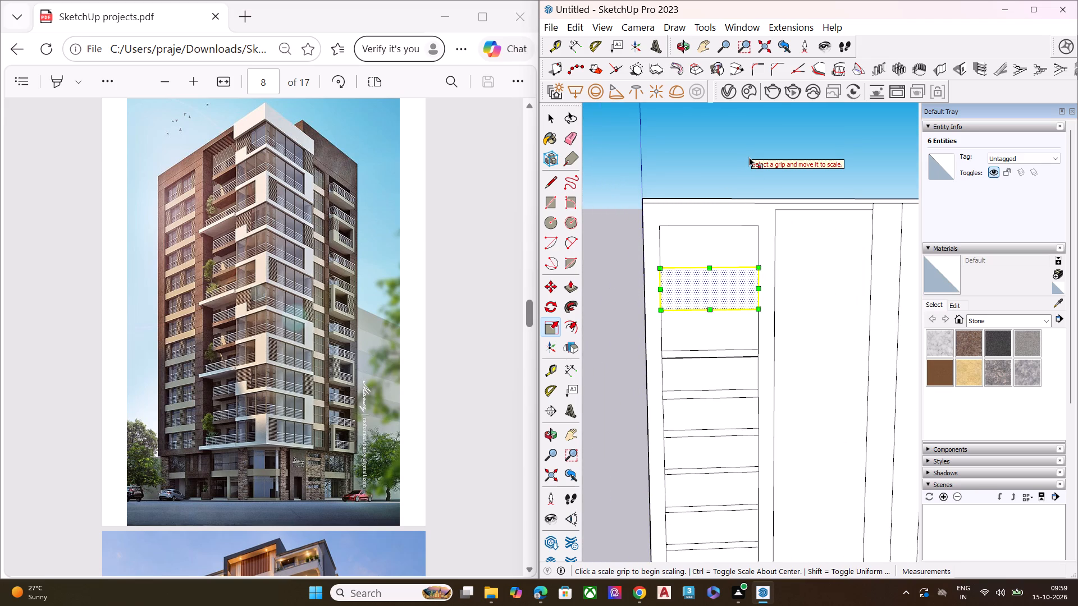
key(space)
key(Escape)
click(749, 157)
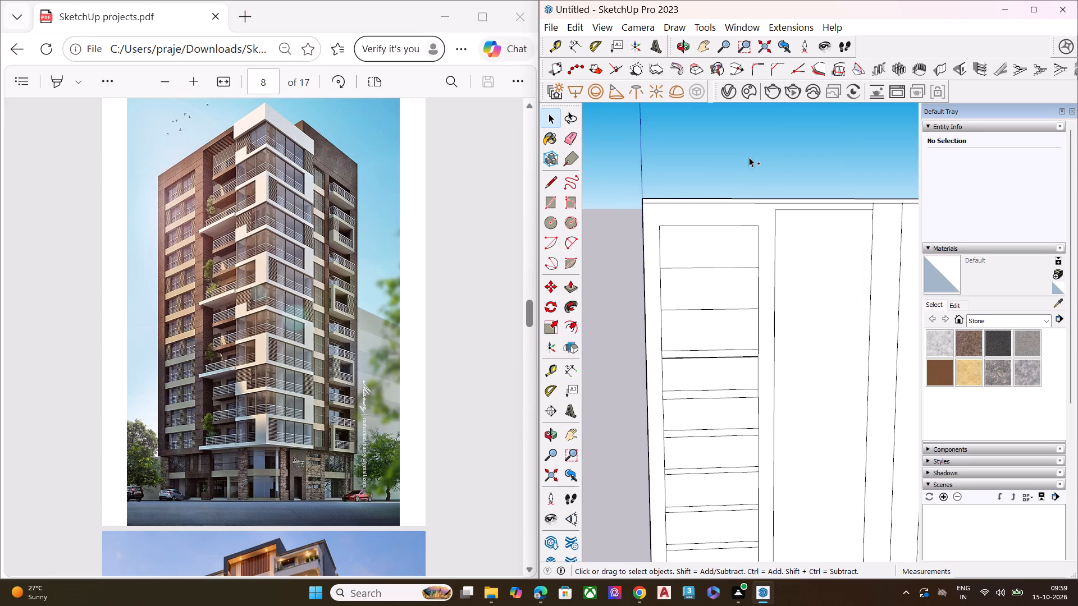
key(ctrl+z)
key(ctrl+z)
key(ctrl+z)
key(ctrl+z)
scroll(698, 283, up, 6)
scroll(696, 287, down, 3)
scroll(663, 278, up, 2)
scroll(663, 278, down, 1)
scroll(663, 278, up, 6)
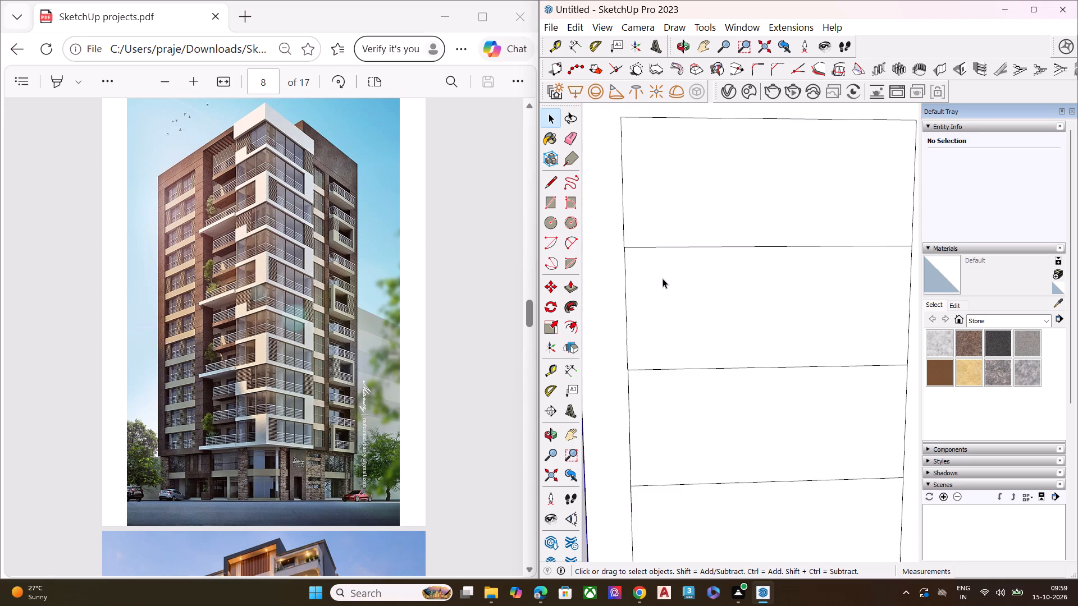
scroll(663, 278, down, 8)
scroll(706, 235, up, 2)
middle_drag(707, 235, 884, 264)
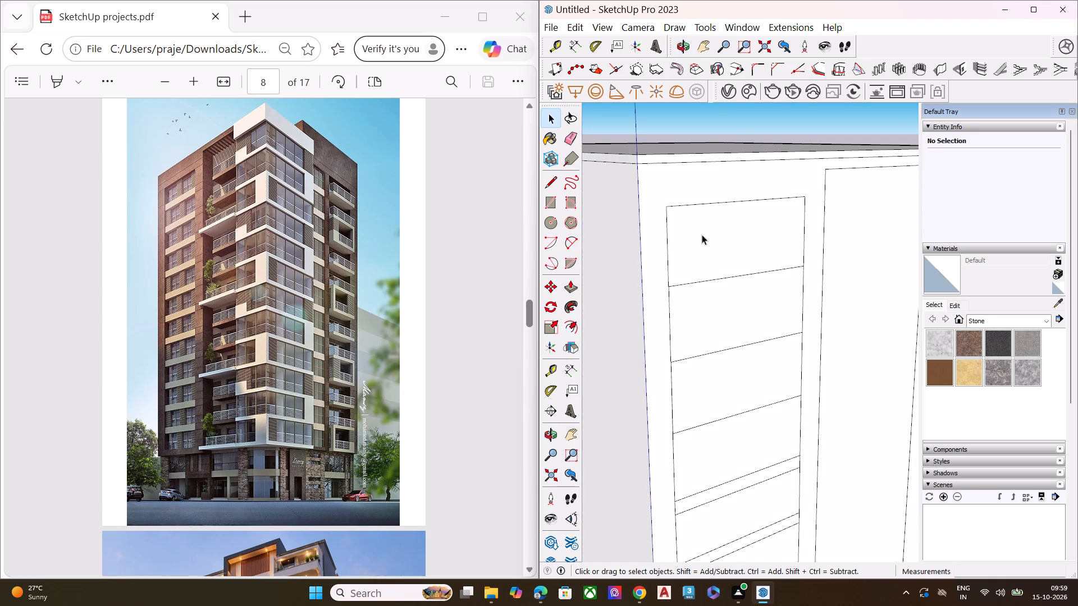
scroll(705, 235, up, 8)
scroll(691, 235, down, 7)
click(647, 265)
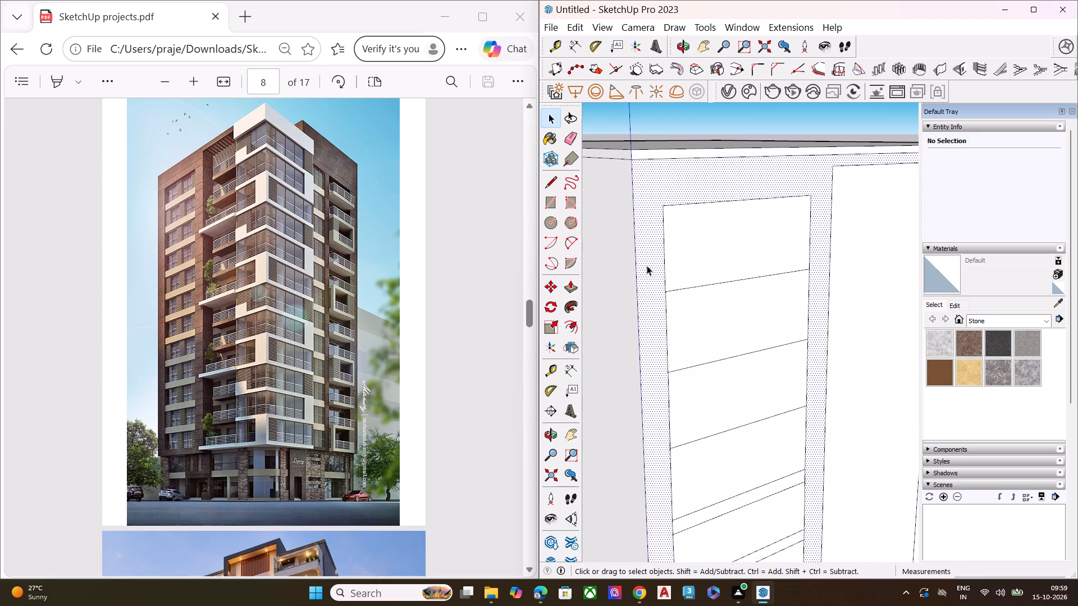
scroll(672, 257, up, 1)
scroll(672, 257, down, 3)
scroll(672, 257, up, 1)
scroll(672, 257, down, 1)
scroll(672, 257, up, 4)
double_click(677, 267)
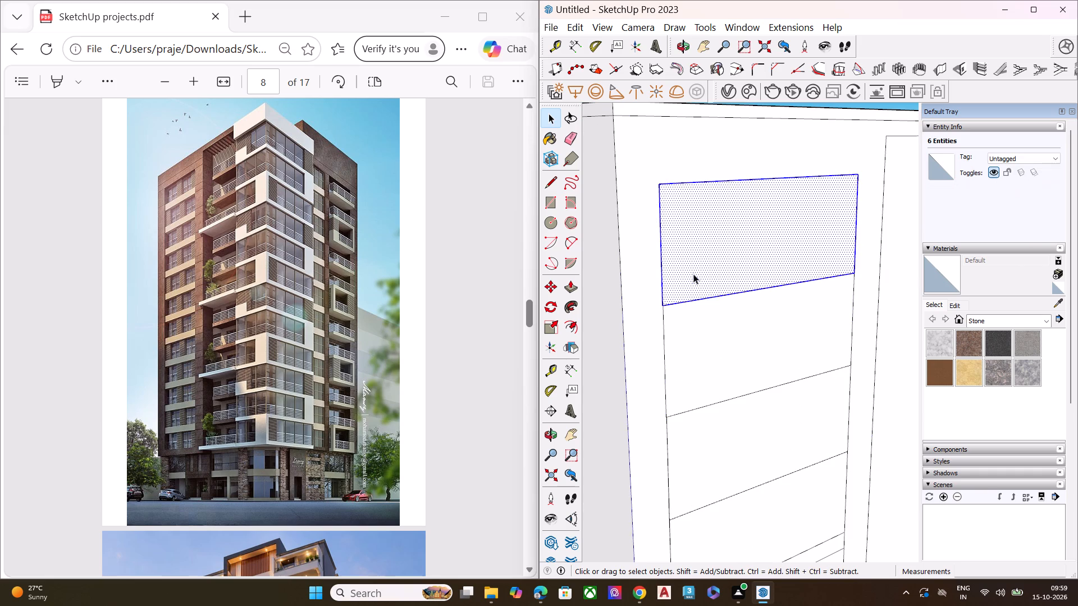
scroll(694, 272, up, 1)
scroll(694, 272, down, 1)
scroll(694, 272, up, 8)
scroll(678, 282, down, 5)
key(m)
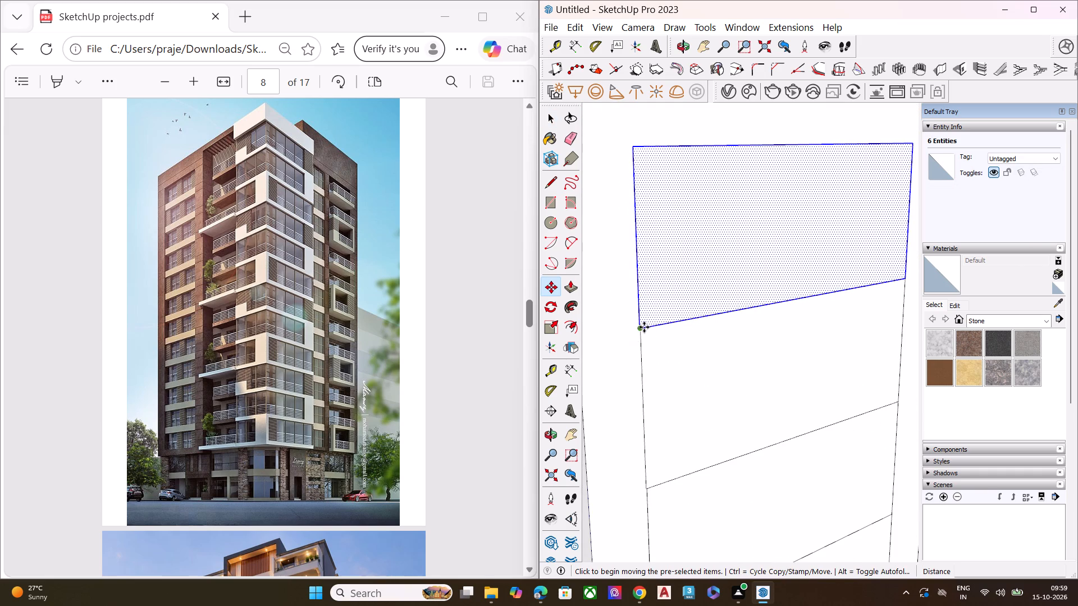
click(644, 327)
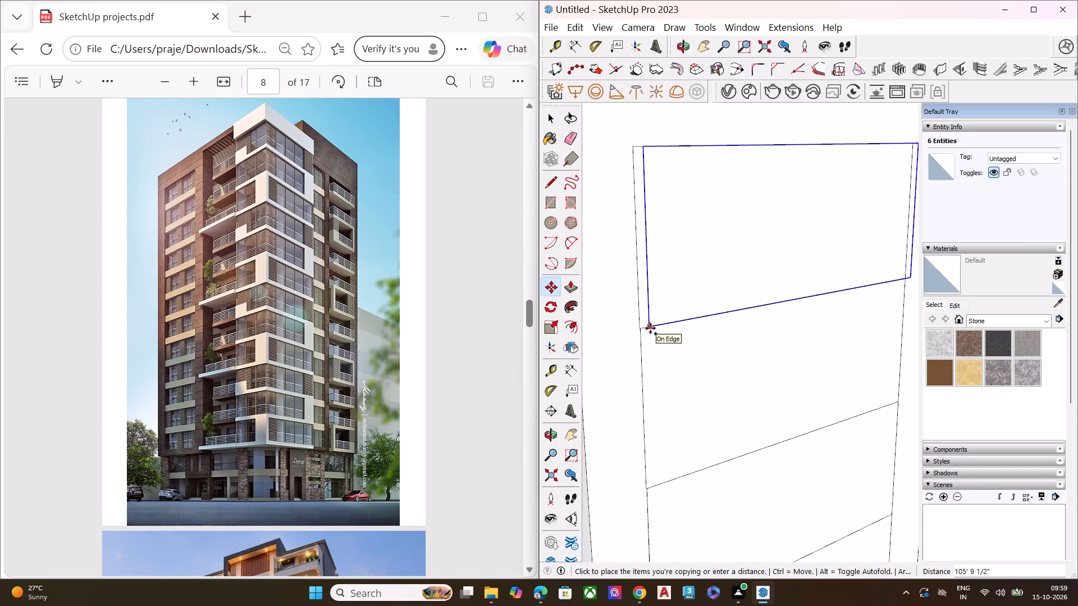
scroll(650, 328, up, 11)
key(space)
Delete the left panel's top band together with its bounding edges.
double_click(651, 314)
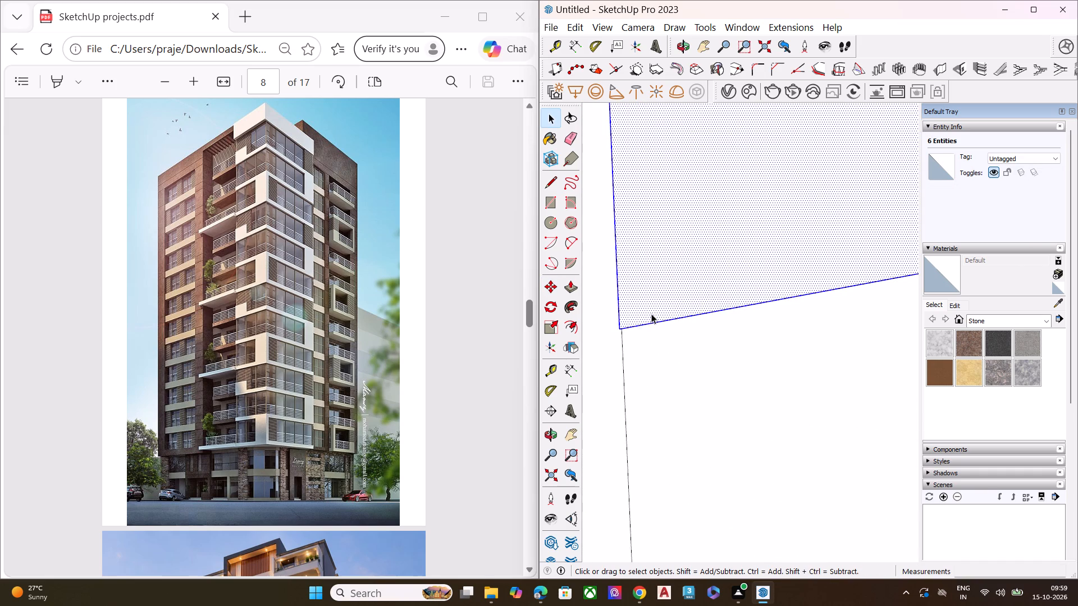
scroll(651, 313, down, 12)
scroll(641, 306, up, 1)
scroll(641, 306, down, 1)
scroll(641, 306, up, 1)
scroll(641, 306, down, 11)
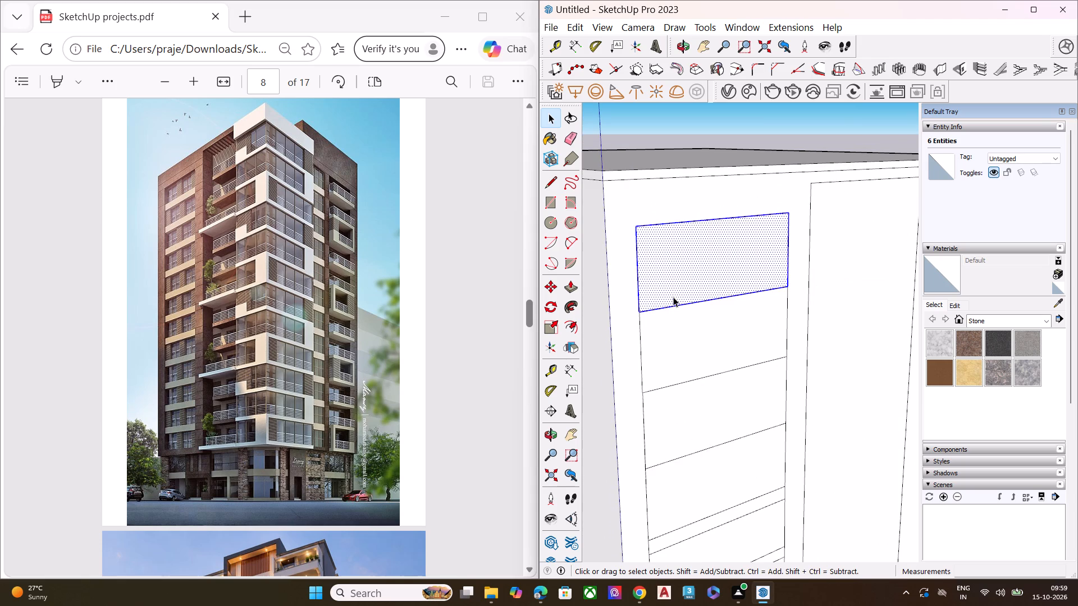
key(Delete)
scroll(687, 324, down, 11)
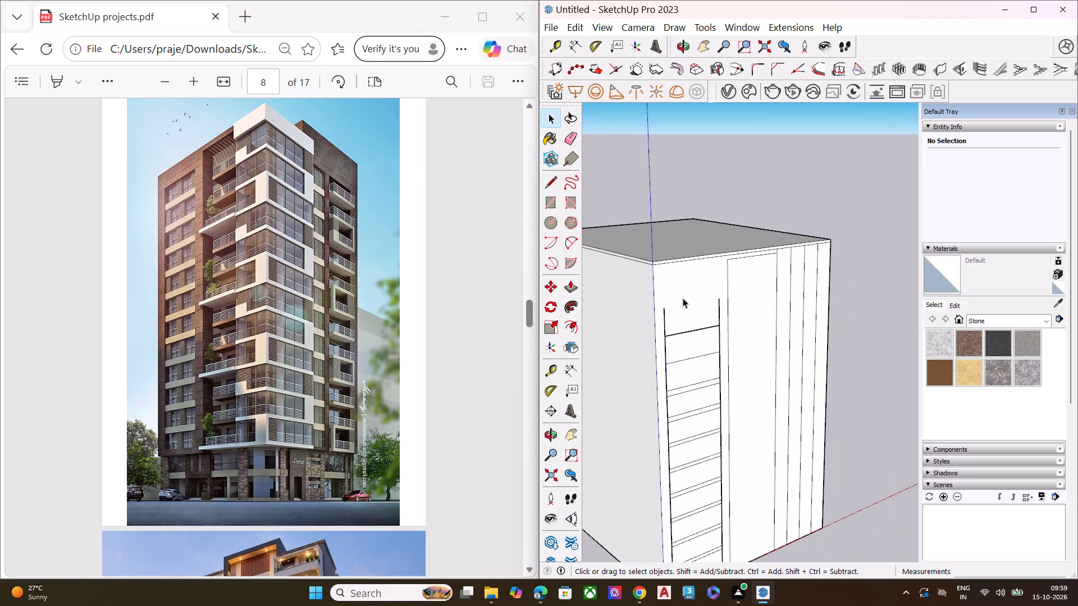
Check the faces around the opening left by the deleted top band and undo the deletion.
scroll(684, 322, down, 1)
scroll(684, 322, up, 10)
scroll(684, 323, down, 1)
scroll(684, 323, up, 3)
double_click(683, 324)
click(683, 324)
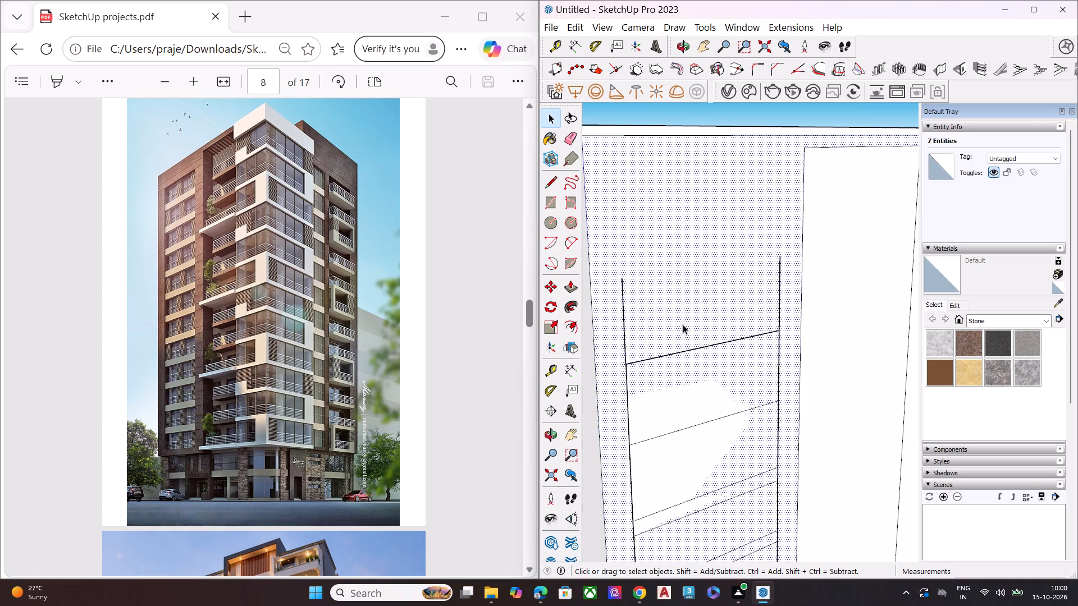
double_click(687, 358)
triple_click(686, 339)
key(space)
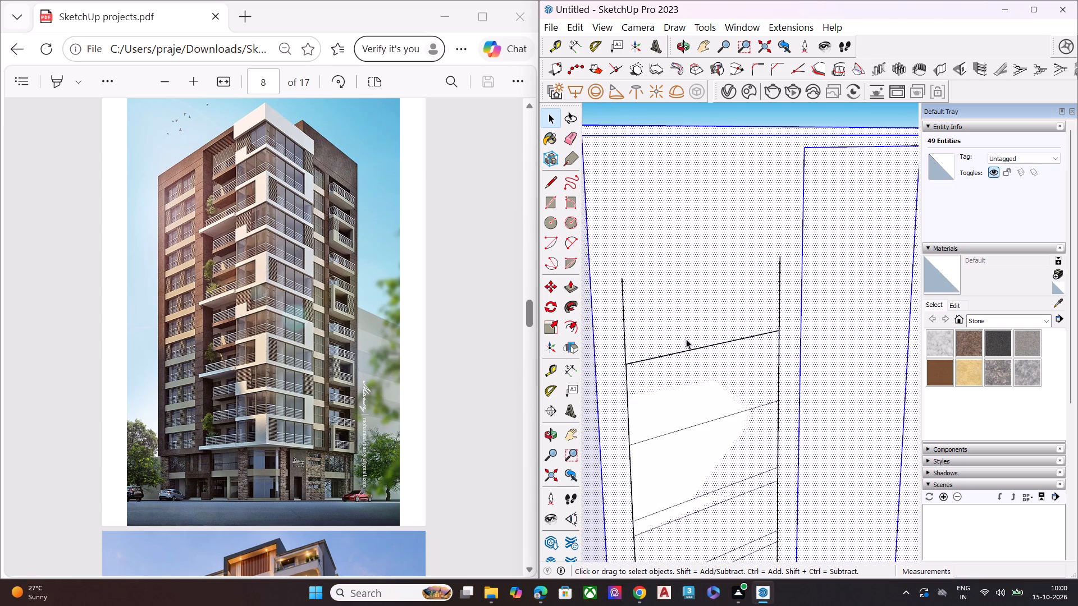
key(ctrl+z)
Undo the lower edge lines beneath the left panel's middle horizontal division lines and clear the selection.
scroll(700, 319, down, 7)
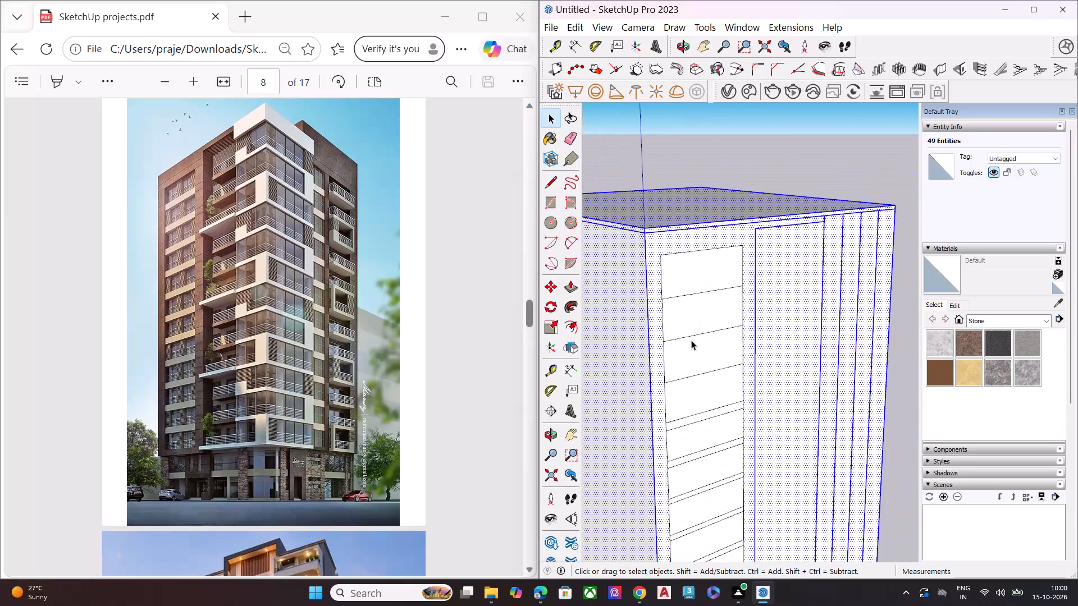
key(ctrl+z)
key(ctrl+z)
key(ctrl+z)
key(ctrl+z)
ctrl+scroll(696, 323, down, 4)
ctrl+scroll(697, 322, up, 1)
ctrl+scroll(697, 322, down, 5)
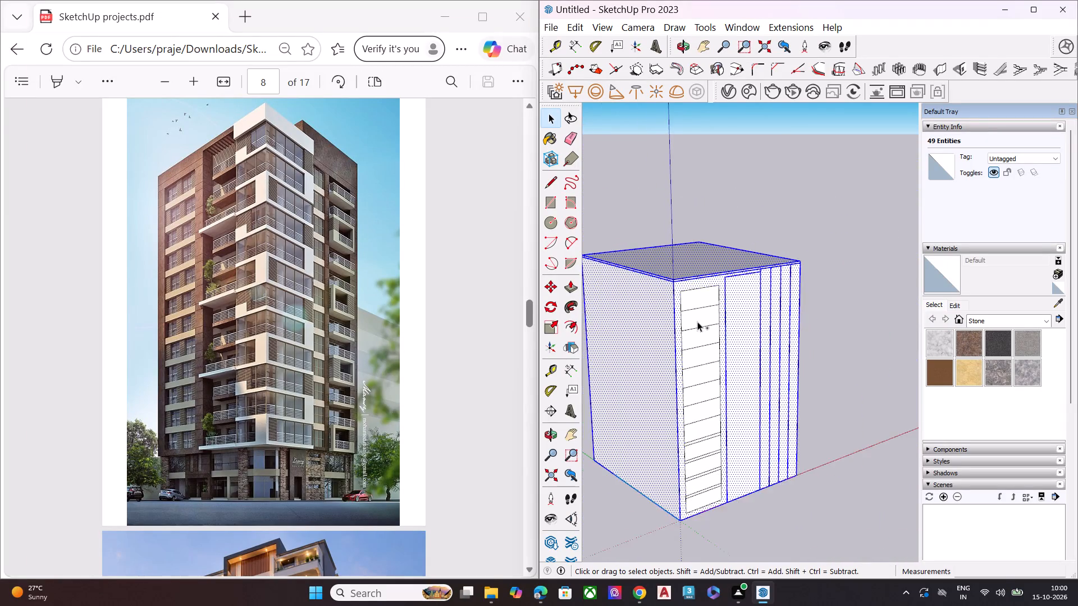
ctrl+scroll(697, 322, up, 2)
ctrl+scroll(697, 323, down, 3)
ctrl+scroll(697, 325, up, 1)
ctrl+scroll(697, 326, down, 2)
ctrl+scroll(646, 437, up, 5)
ctrl+scroll(657, 447, down, 1)
ctrl+scroll(664, 449, up, 2)
click(661, 545)
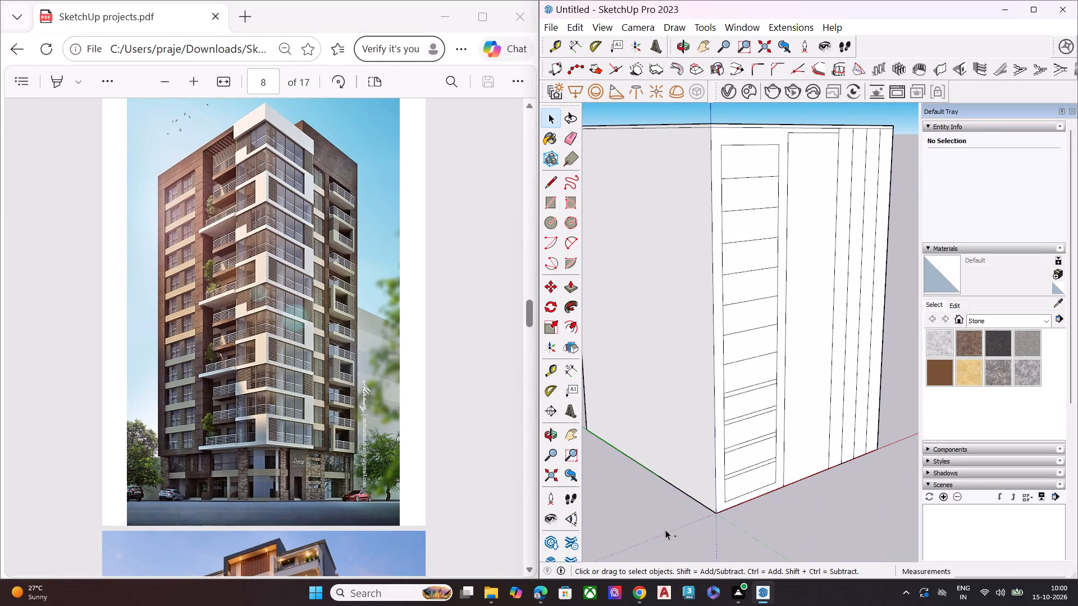
Undo the remaining lower edge lines so each of the left panel's lowest divisions has only a single line.
key(ctrl+z)
key(ctrl+z)
key(ctrl+z)
key(ctrl+z)
key(ctrl+z)
key(ctrl+z)
Undo the wall's extrusion into a deep block and the vertical division lines beyond the right-hand panel.
key(ctrl+z)
key(ctrl+z)
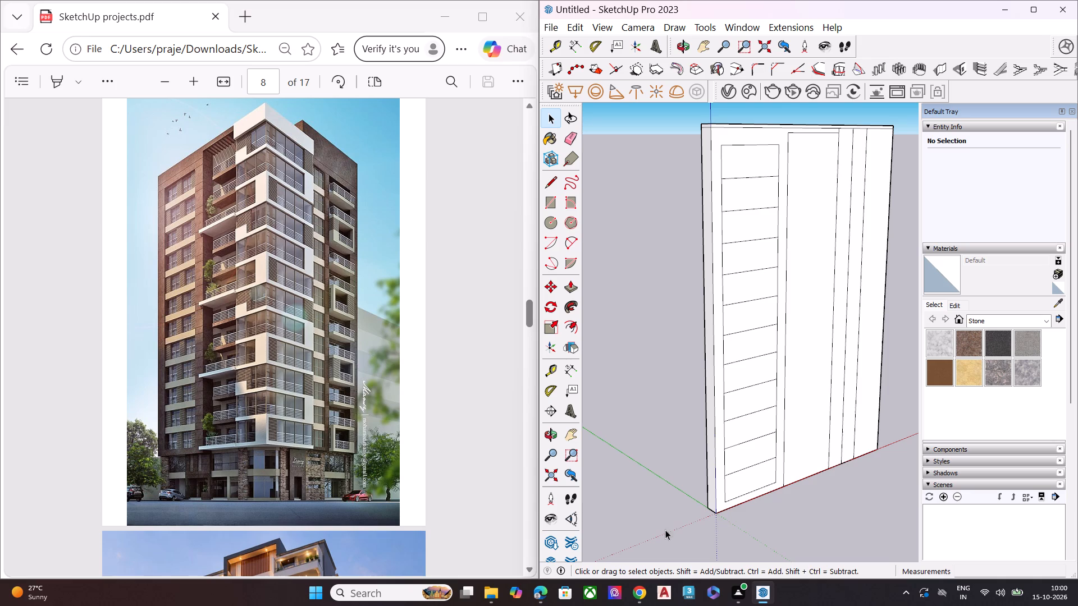
middle_drag(761, 470, 704, 441)
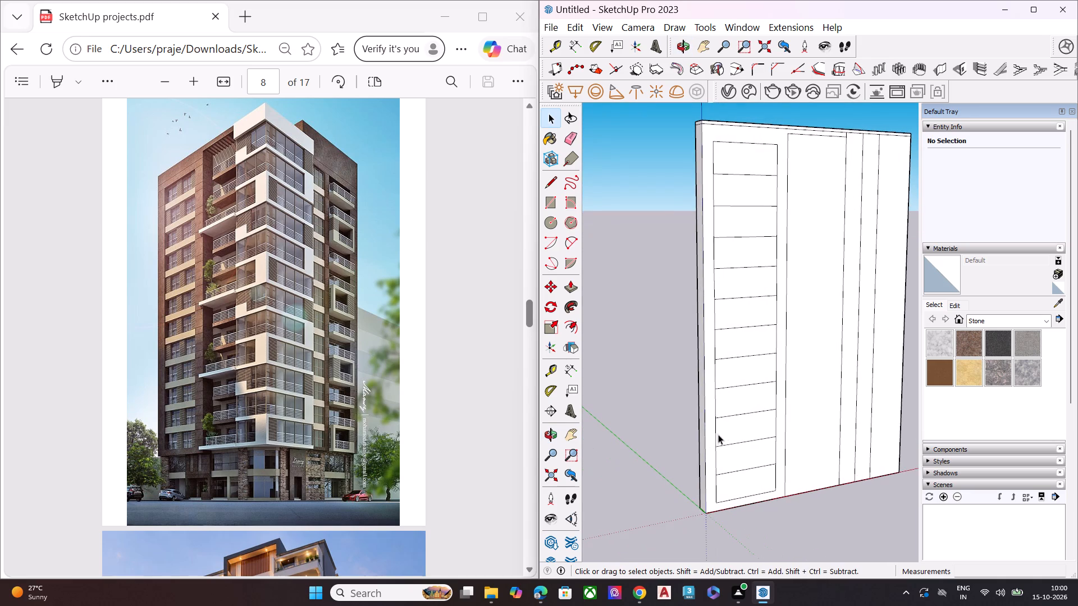
scroll(734, 436, down, 4)
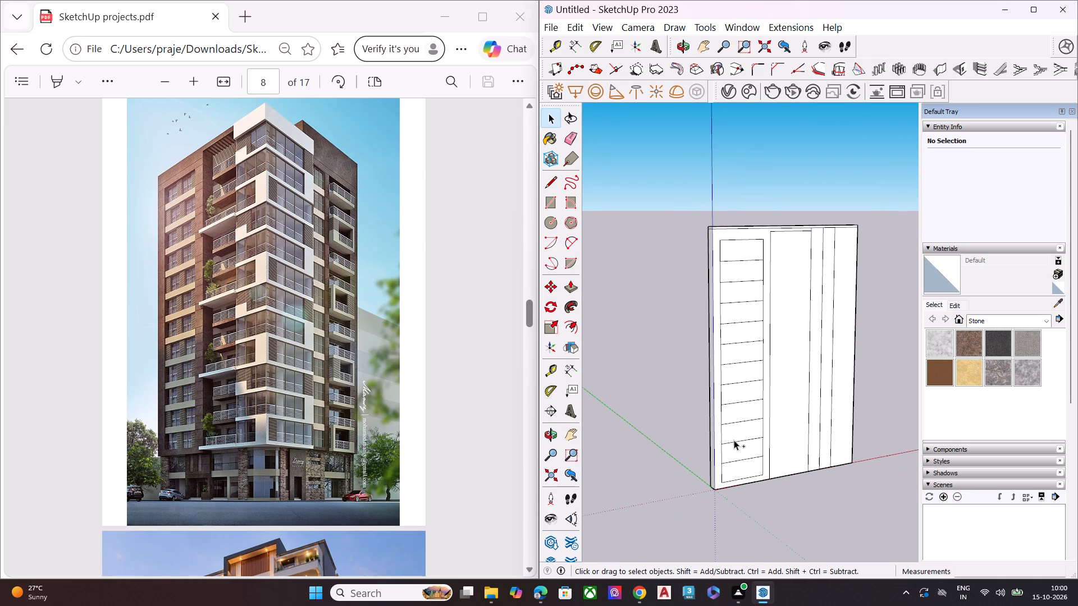
key(ctrl+z)
key(ctrl+z)
key(ctrl+z)
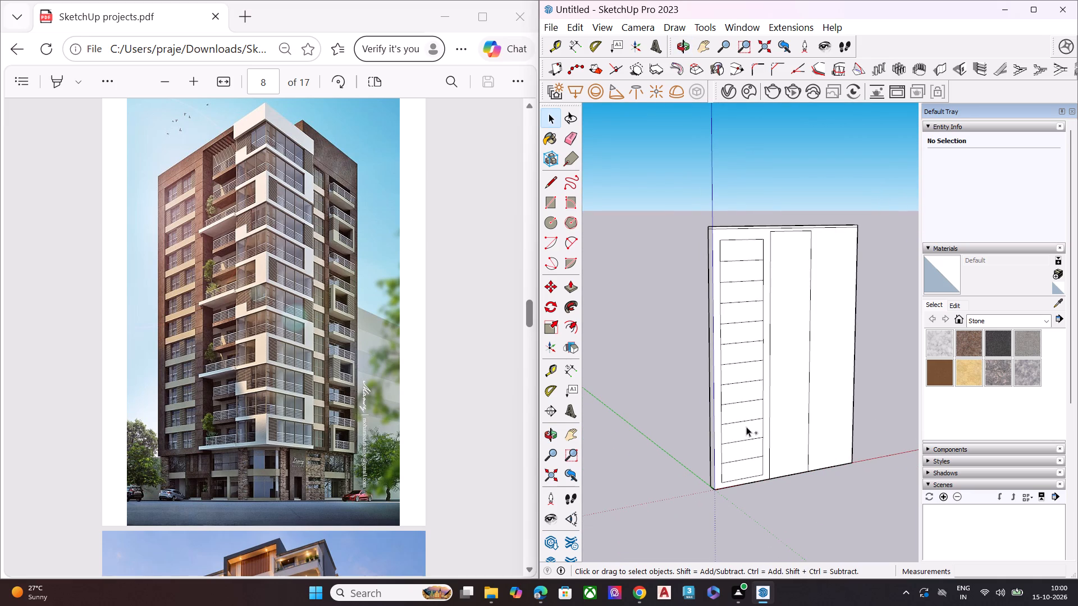
Undo the latest edits to the right-hand panel's outline and the wall's width and height.
key(ctrl+z)
ctrl+middle_drag(808, 366, 667, 379)
ctrl+scroll(835, 315, up, 7)
key(ctrl+z)
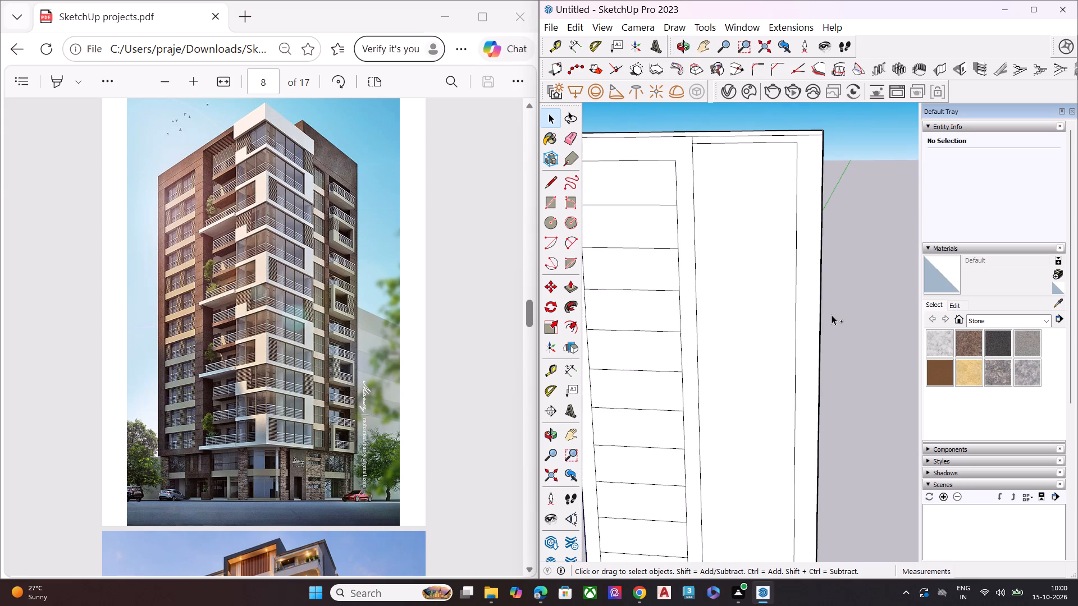
key(ctrl+z)
key(ctrl+z)
key(ctrl+z)
key(ctrl+z)
key(ctrl+z)
key(ctrl+z)
key(ctrl+z)
key(ctrl+z)
key(ctrl+z)
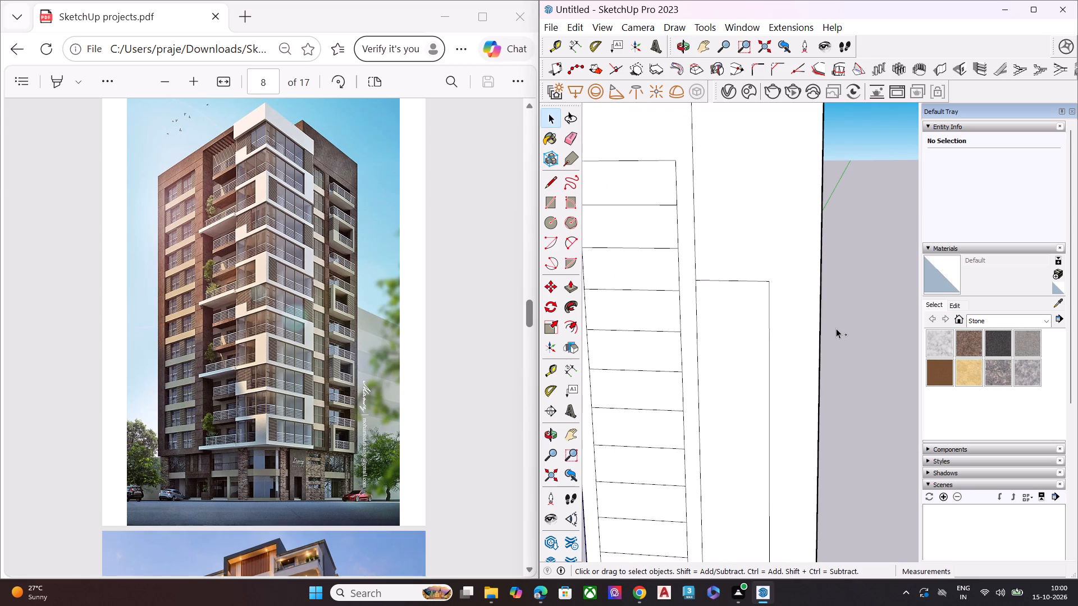
Undo the earlier resizing of the wall and right-hand panel, back to a short topmost band in the left panel.
key(ctrl+z)
key(ctrl+z)
key(ctrl+z)
key(ctrl+z)
key(ctrl+z)
key(ctrl+z)
key(ctrl+z)
ctrl+scroll(824, 322, down, 7)
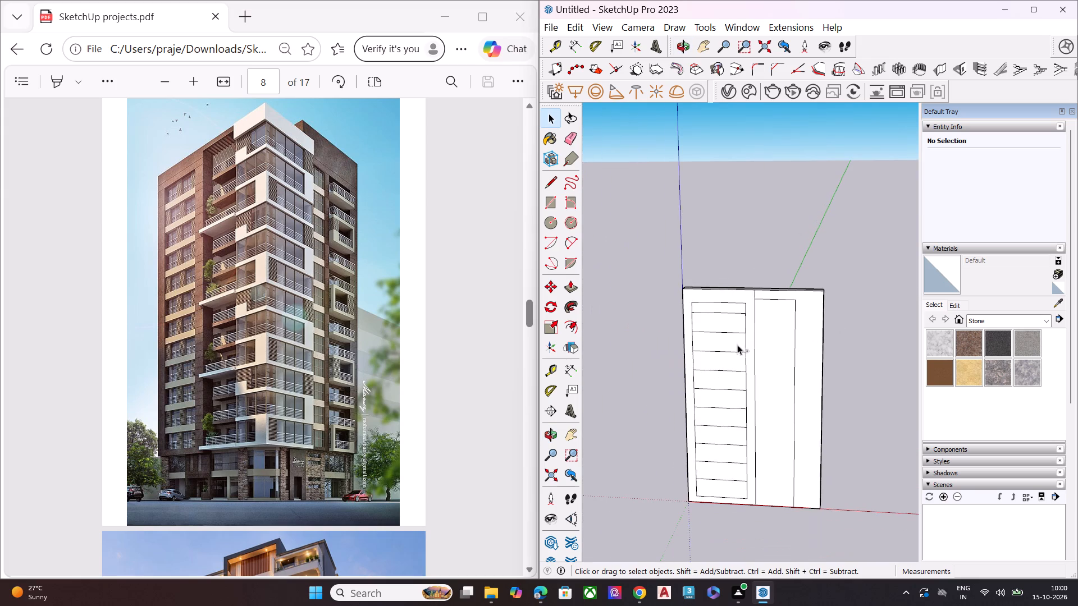
Inspect the left panel's upper corner edges and undo the topmost band copy.
ctrl+scroll(725, 342, up, 8)
scroll(684, 271, up, 8)
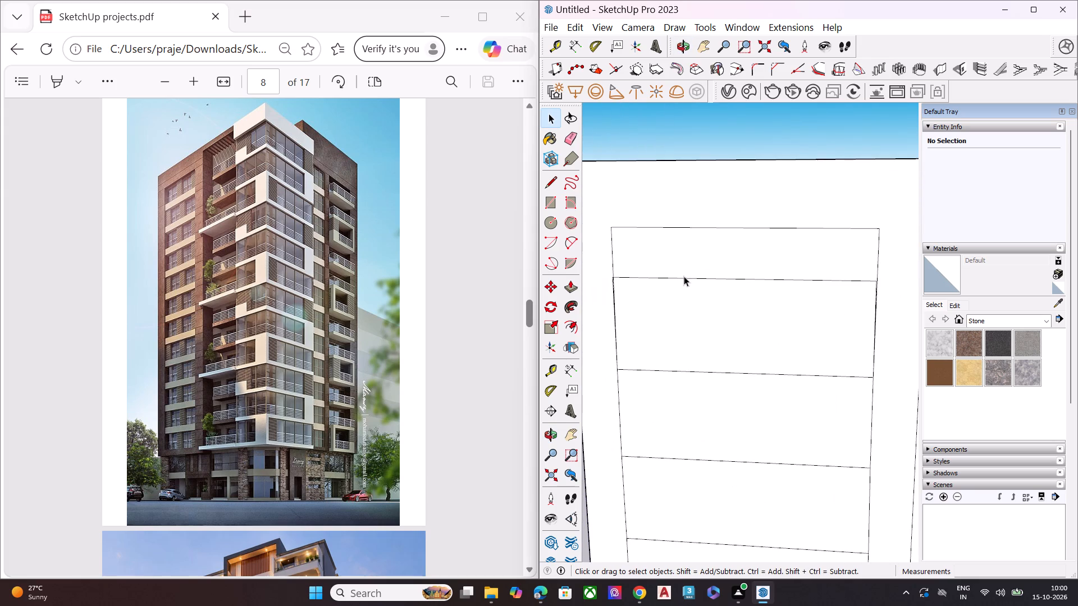
scroll(618, 307, up, 3)
scroll(618, 307, down, 1)
scroll(618, 307, up, 4)
scroll(595, 266, up, 8)
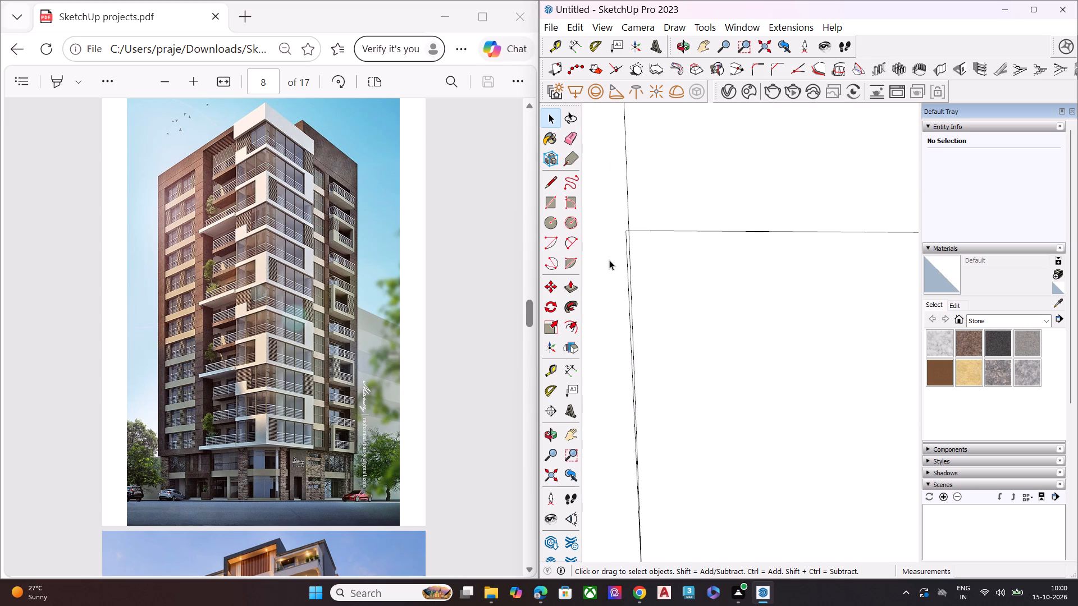
scroll(609, 265, down, 8)
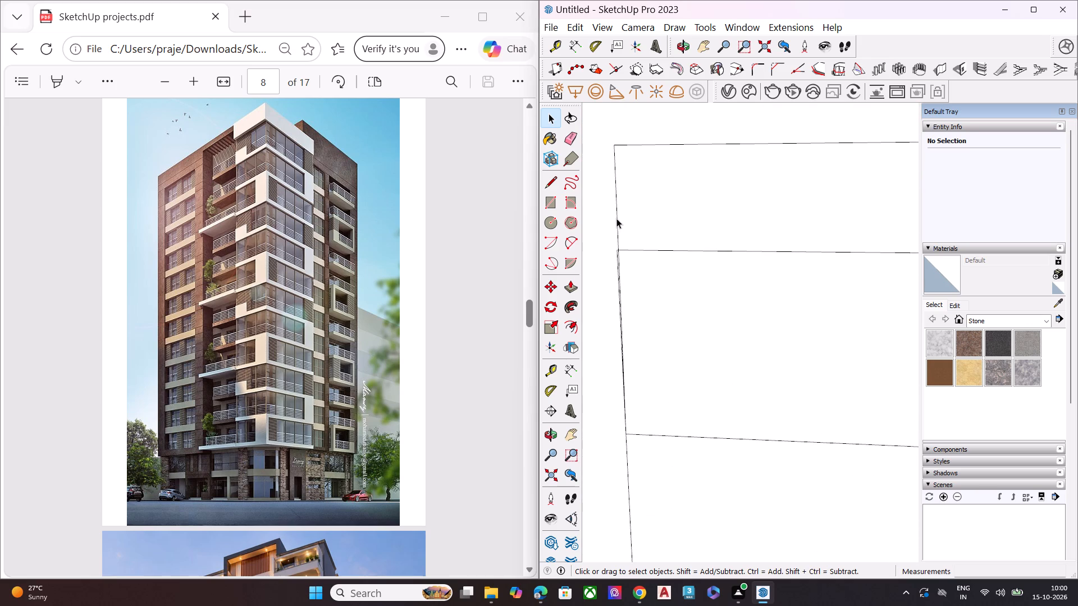
click(616, 218)
scroll(629, 415, down, 1)
scroll(621, 439, up, 12)
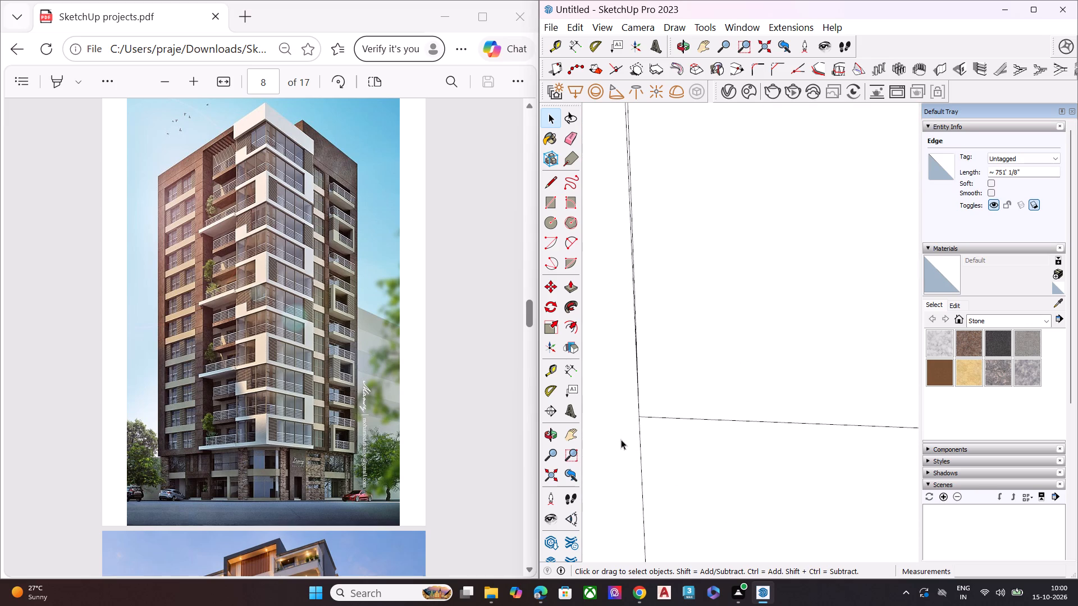
scroll(624, 442, down, 9)
scroll(629, 448, up, 1)
scroll(629, 448, down, 1)
scroll(642, 353, down, 1)
scroll(642, 353, up, 4)
scroll(642, 353, down, 11)
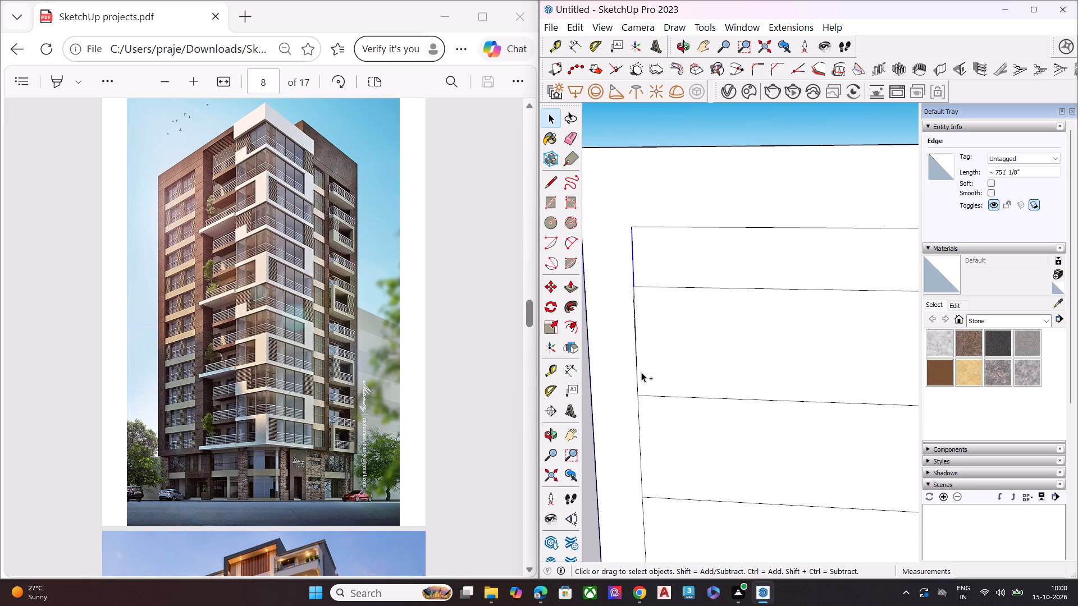
key(ctrl+z)
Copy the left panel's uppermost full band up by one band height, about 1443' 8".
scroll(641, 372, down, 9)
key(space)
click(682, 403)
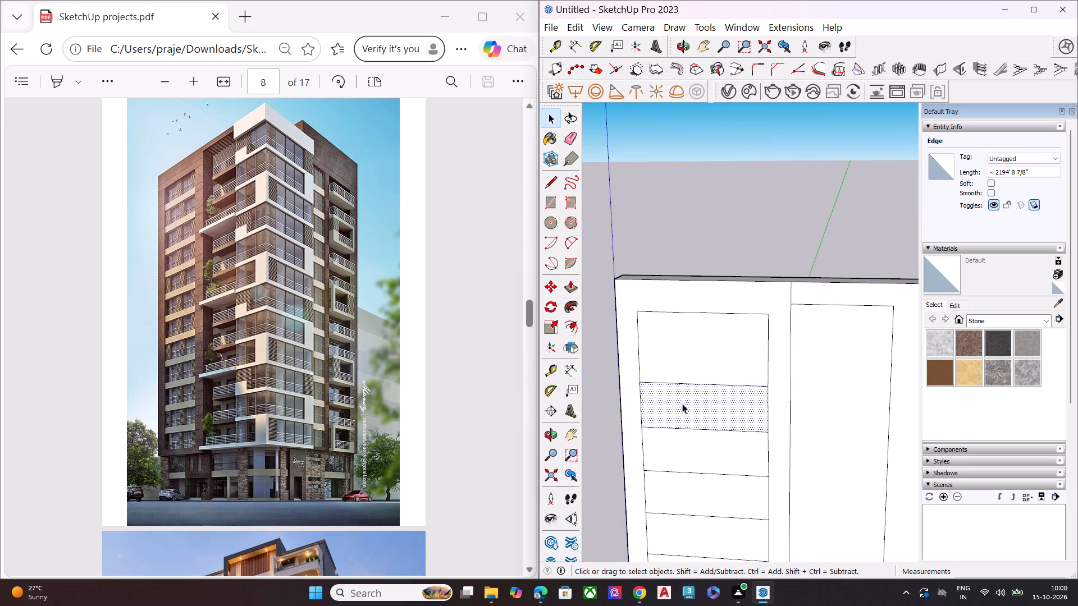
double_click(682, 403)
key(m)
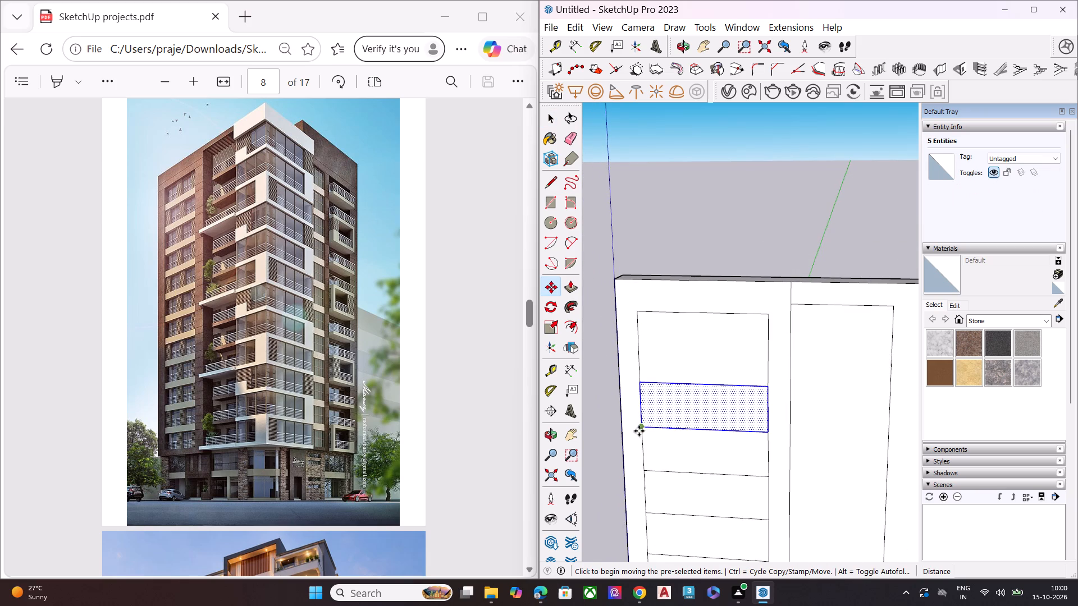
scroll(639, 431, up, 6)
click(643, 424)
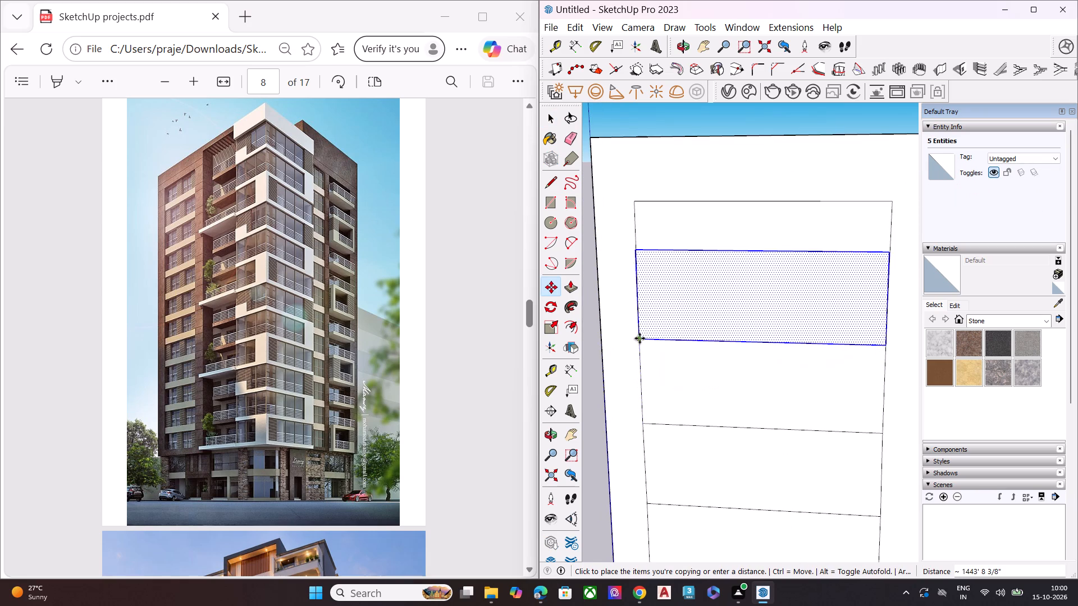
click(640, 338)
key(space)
Examine from front and back how the copied band's edges align with the left panel's outline.
middle_drag(645, 349, 885, 302)
scroll(725, 273, up, 7)
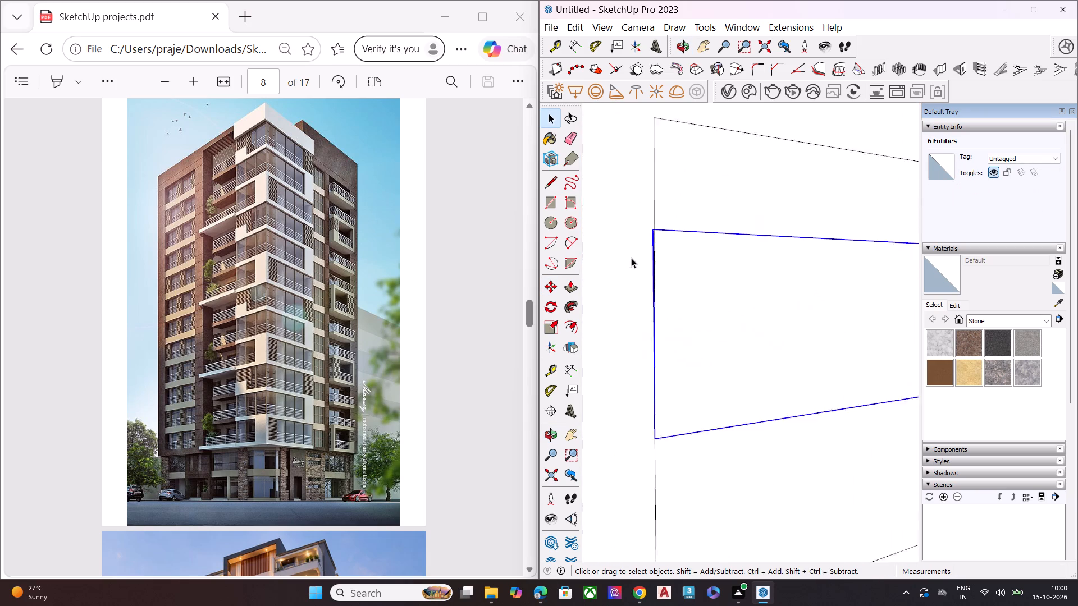
scroll(631, 258, up, 2)
scroll(661, 223, up, 7)
scroll(661, 223, down, 1)
scroll(661, 223, up, 2)
middle_drag(672, 252, 862, 348)
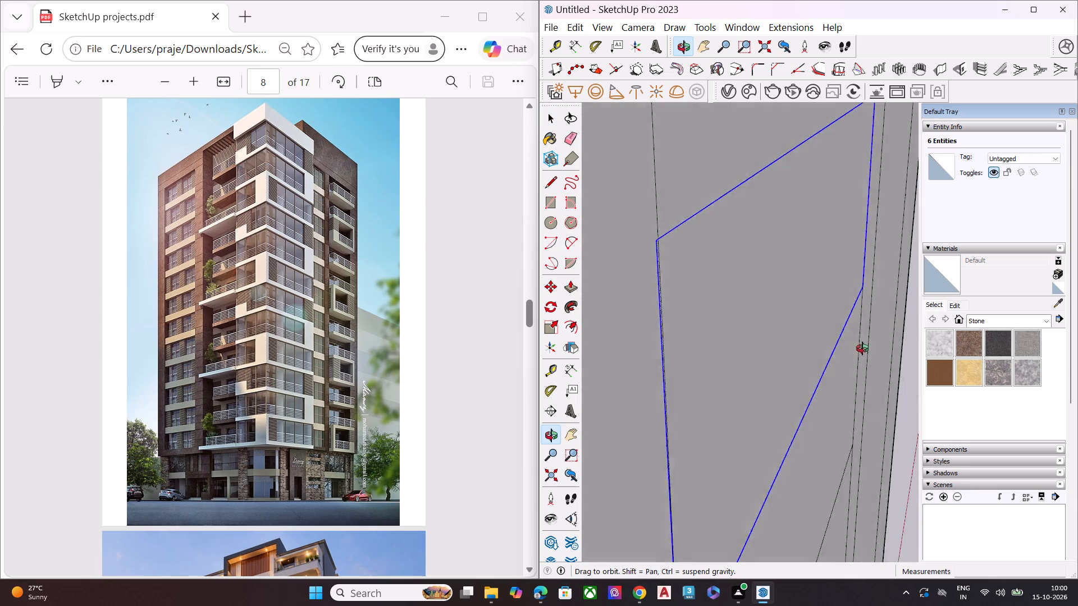
middle_drag(862, 348, 802, 252)
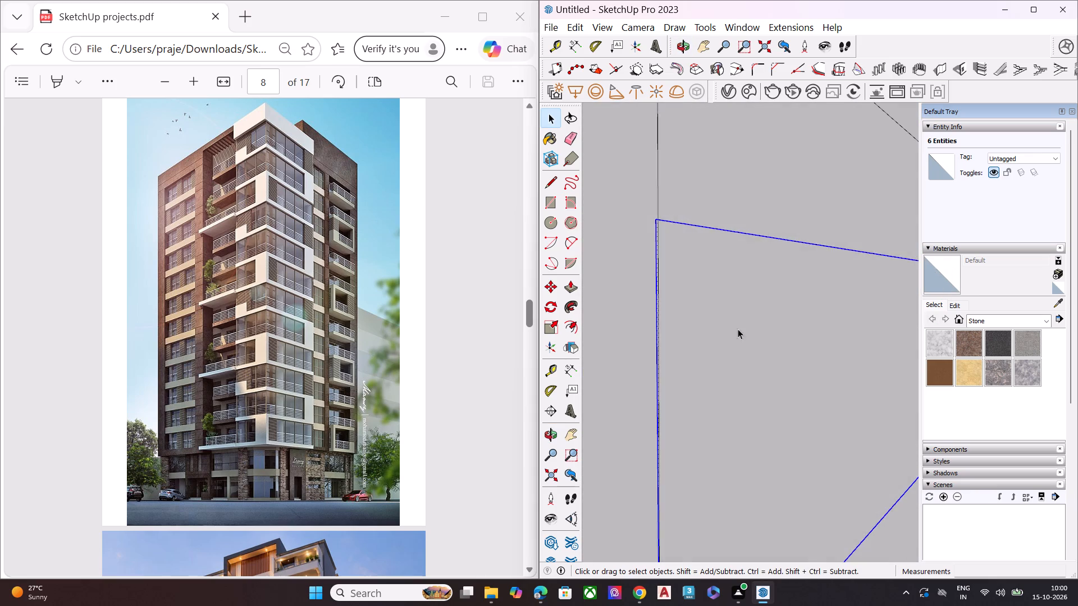
scroll(742, 335, down, 4)
scroll(746, 337, up, 1)
scroll(746, 337, down, 12)
scroll(681, 339, up, 1)
scroll(681, 339, down, 3)
scroll(681, 339, up, 2)
scroll(681, 339, down, 2)
scroll(681, 339, up, 1)
scroll(681, 339, down, 7)
scroll(715, 332, up, 1)
scroll(715, 332, down, 4)
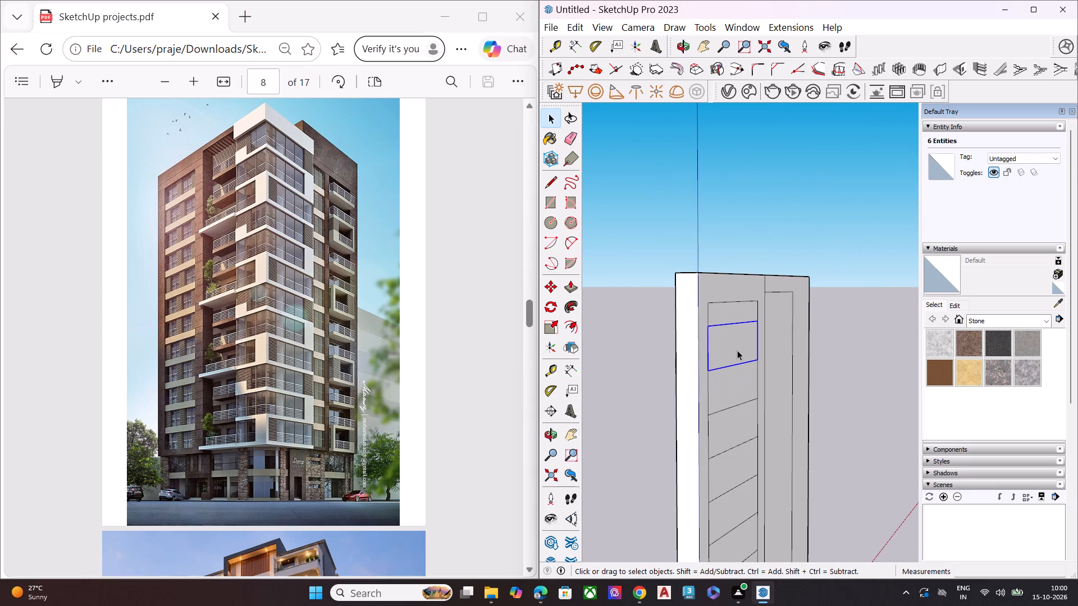
Undo the band copies and all horizontal division lines in the left panel, back to its plain outline.
middle_drag(737, 350, 624, 374)
key(ctrl+z)
key(ctrl+z)
key(ctrl+z)
key(ctrl+z)
key(ctrl+z)
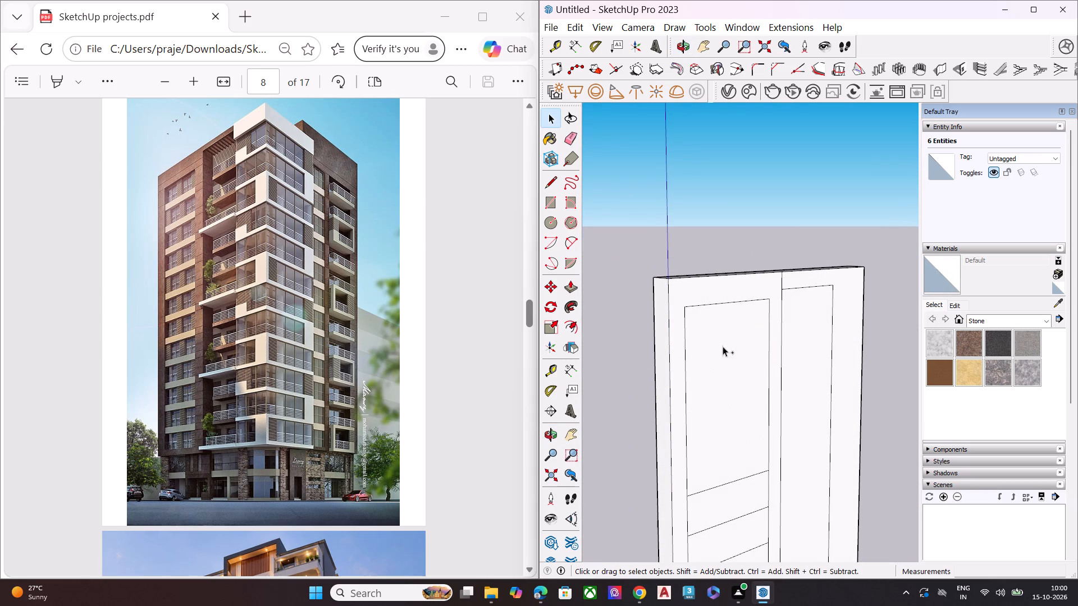
key(ctrl+z)
key(ctrl+z)
ctrl+scroll(730, 324, down, 8)
key(ctrl+z)
key(ctrl+z)
key(ctrl+z)
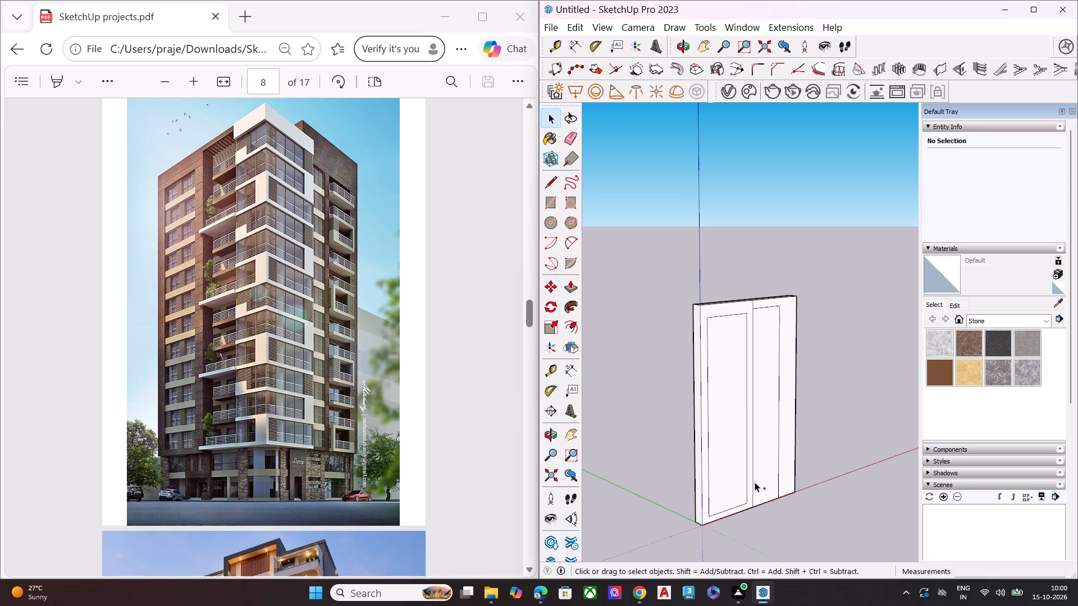
Undo one more change and examine the slab's plain panel outlines from several front angles.
key(ctrl+z)
middle_drag(747, 505, 549, 471)
scroll(725, 429, up, 6)
scroll(765, 382, down, 8)
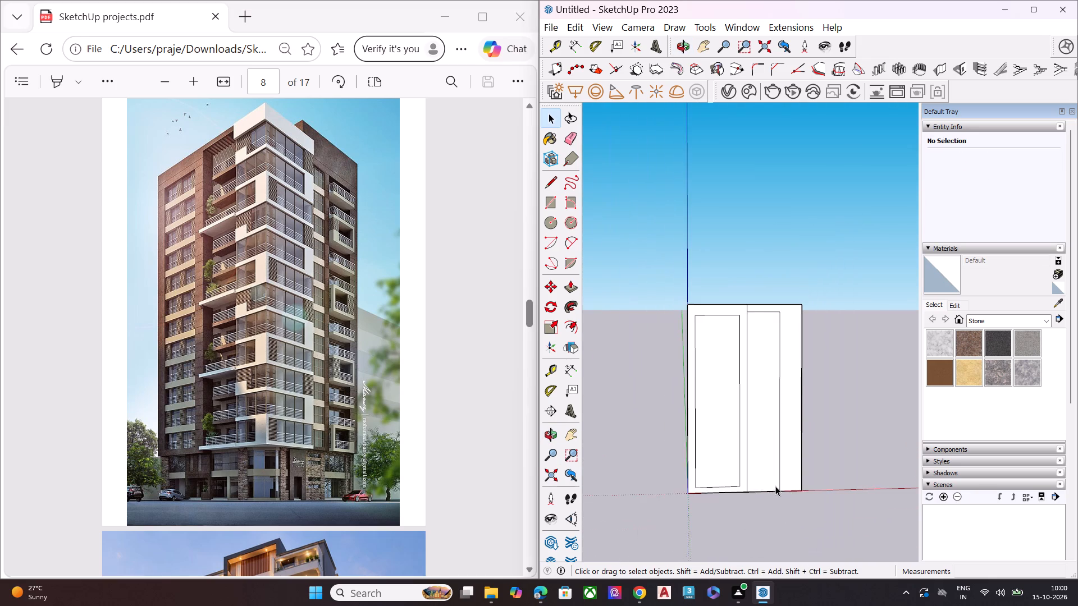
middle_drag(775, 487, 631, 492)
scroll(738, 410, up, 2)
scroll(747, 398, down, 1)
scroll(748, 396, up, 5)
scroll(750, 396, down, 4)
Push/Pull the slab's top face upward to make the facade much taller, leaving the inset outlines below.
middle_drag(753, 330, 714, 546)
scroll(752, 273, up, 4)
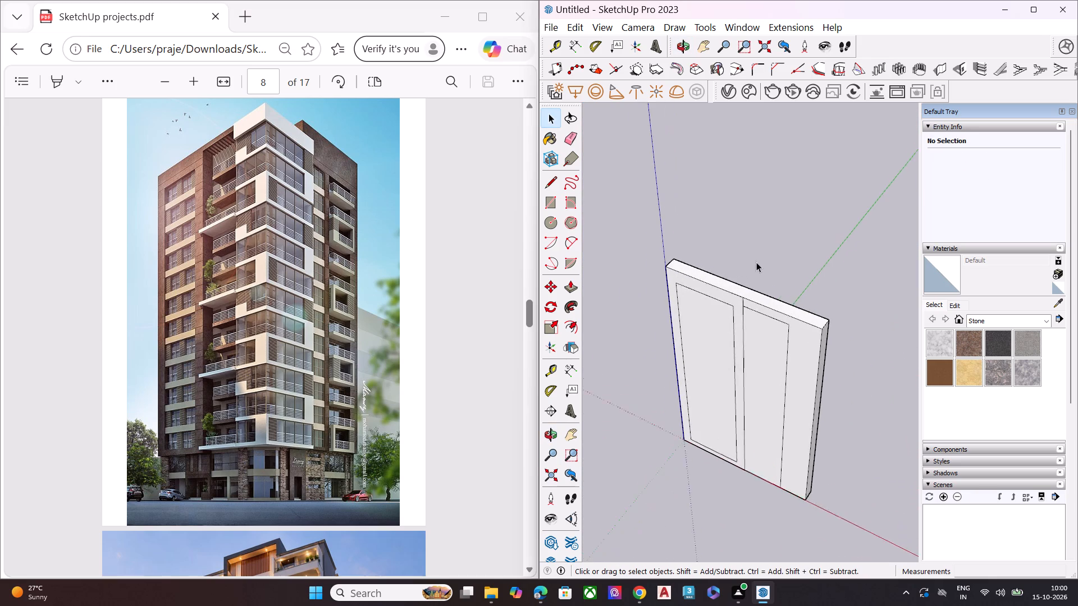
scroll(756, 262, up, 5)
triple_click(751, 320)
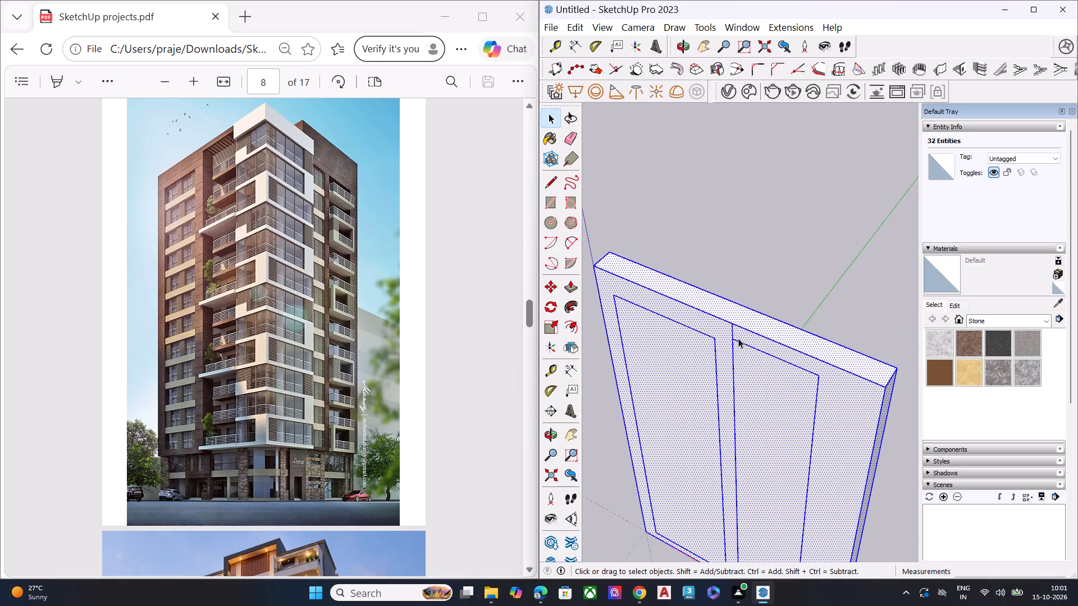
click(760, 313)
click(759, 315)
click(759, 325)
click(759, 325)
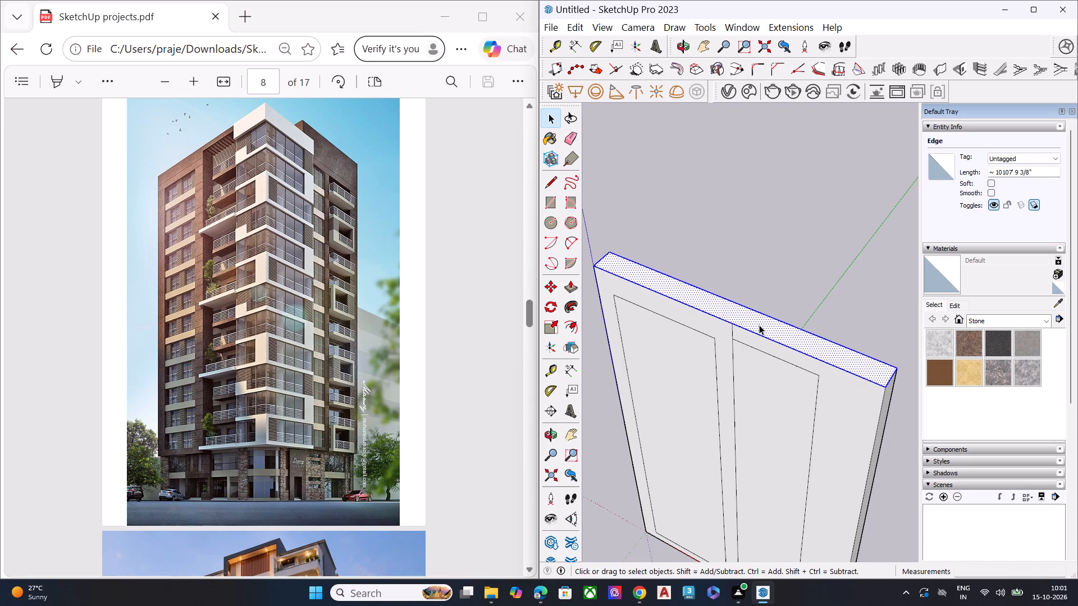
key(p)
click(749, 315)
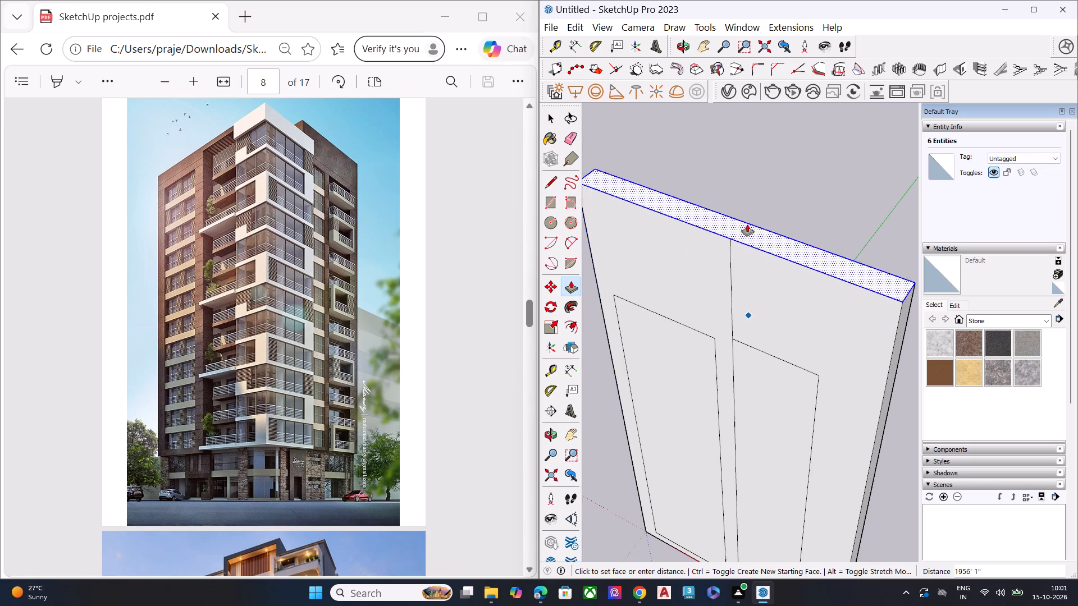
scroll(758, 198, down, 3)
scroll(760, 198, up, 1)
scroll(760, 198, down, 3)
click(759, 159)
key(space)
Delete the left panel's inset rectangle, including its face and edges.
middle_drag(729, 251, 744, 136)
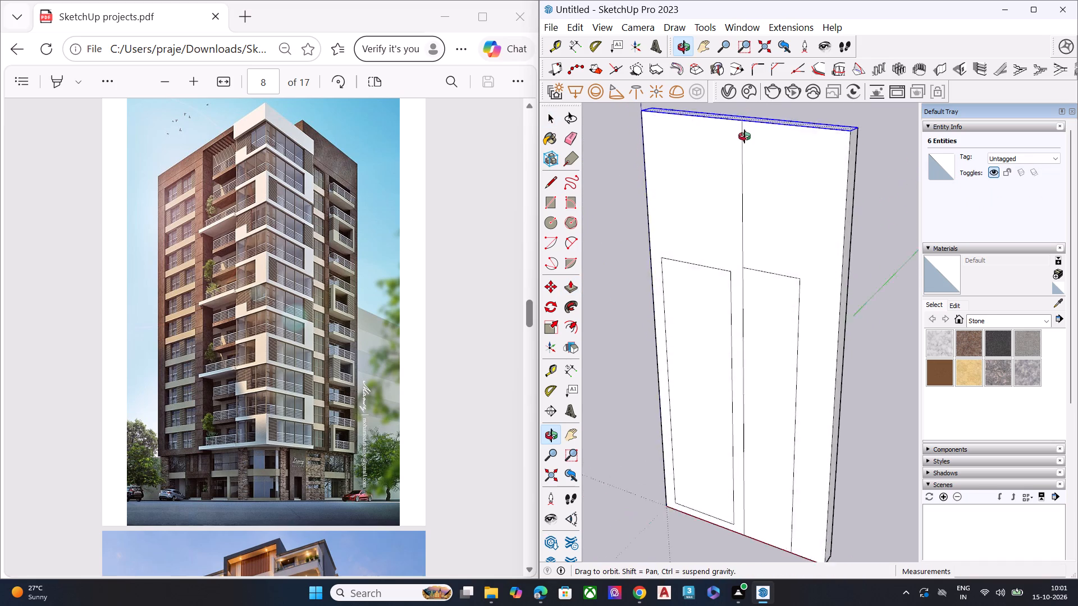
middle_drag(744, 136, 756, 109)
double_click(705, 290)
key(Delete)
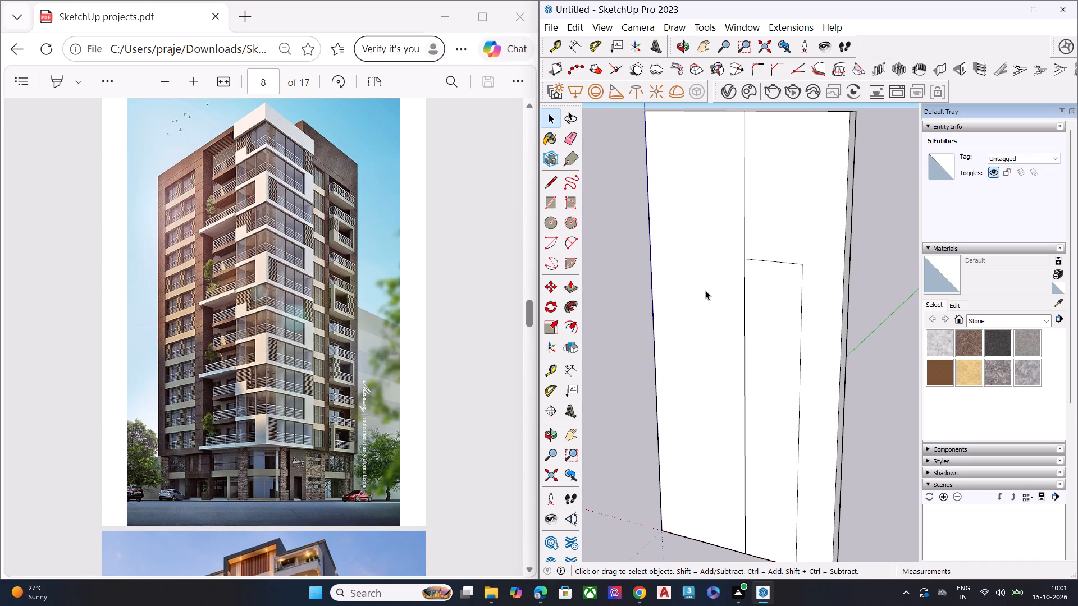
Push/Pull the slab's top face upward again to extend the tower's height further.
scroll(705, 290, up, 1)
scroll(706, 290, down, 8)
middle_drag(776, 244, 761, 347)
scroll(744, 186, up, 7)
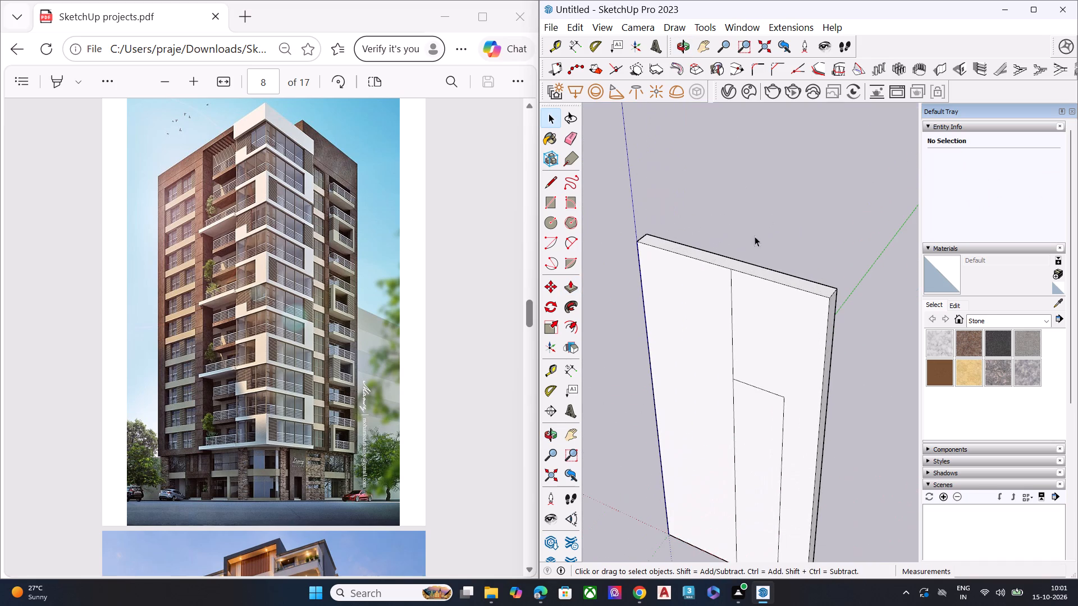
double_click(756, 274)
key(p)
click(766, 269)
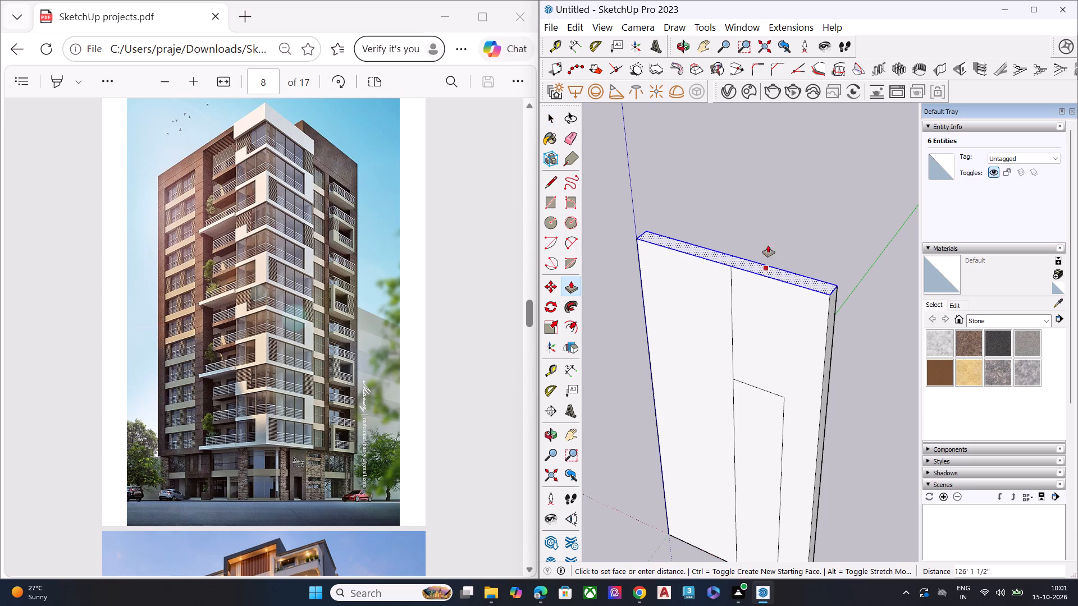
click(766, 152)
key(space)
Select the whole connected slab and scale it wider along the red axis by about 1.43.
scroll(750, 278, down, 6)
middle_drag(729, 307, 749, 163)
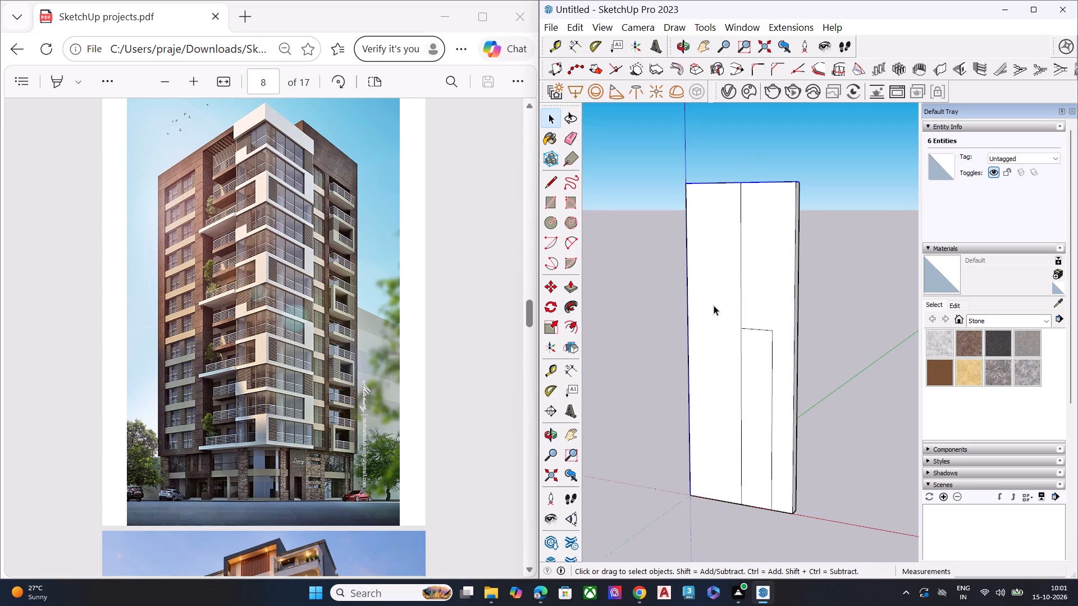
scroll(724, 320, up, 8)
scroll(757, 323, down, 5)
middle_drag(736, 355, 797, 348)
scroll(821, 347, up, 4)
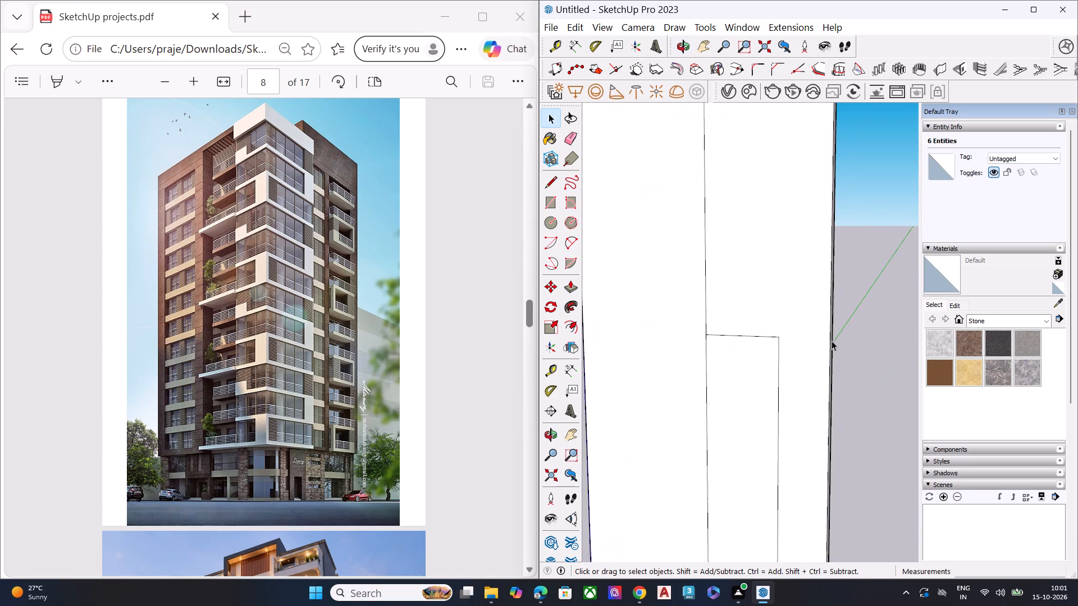
scroll(832, 341, up, 1)
middle_drag(798, 359, 693, 393)
triple_click(807, 329)
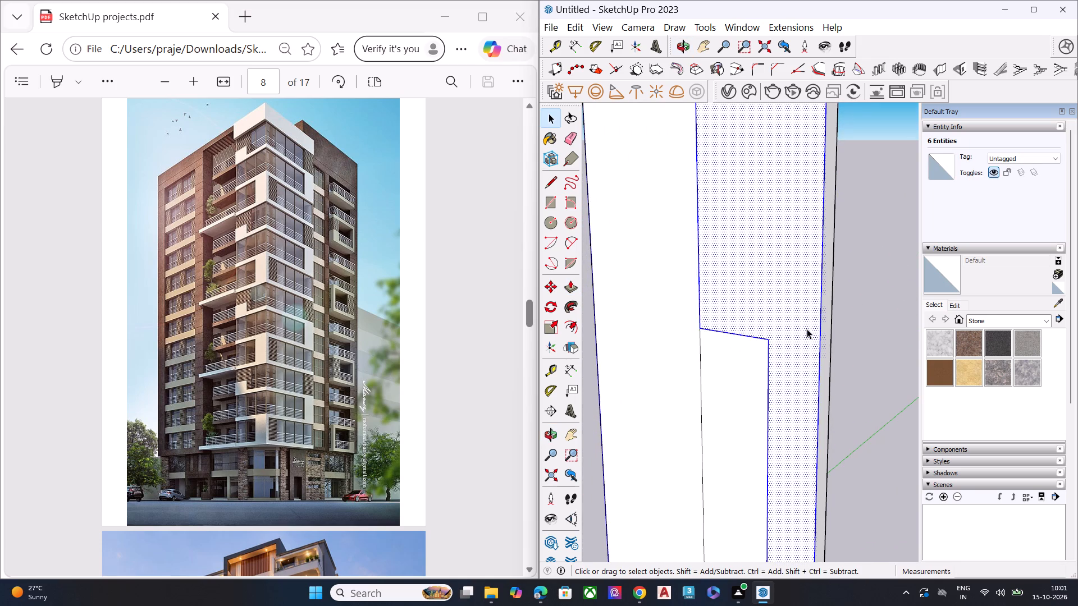
key(s)
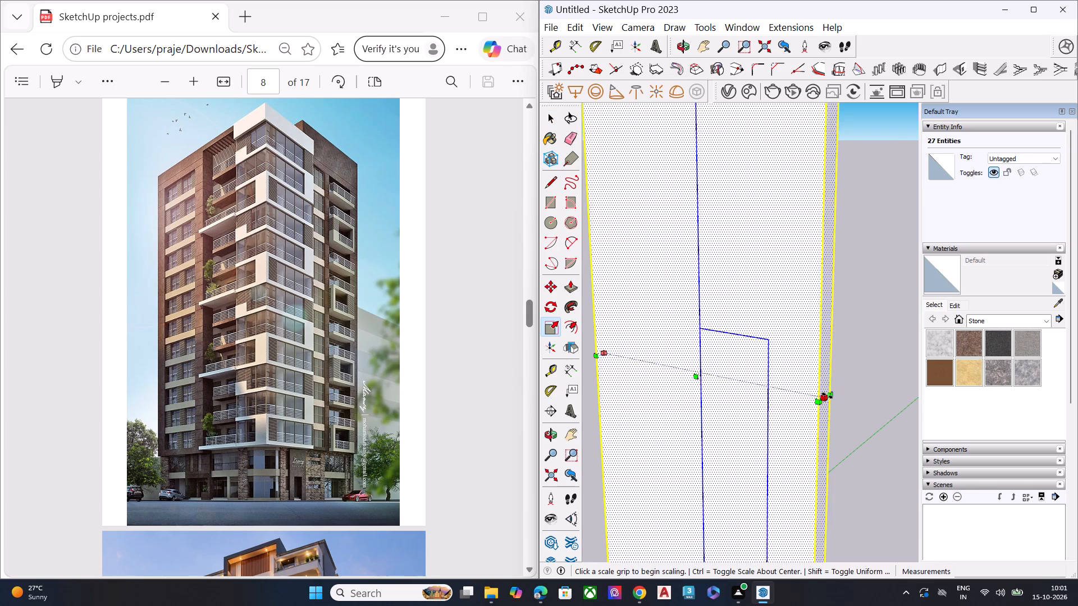
click(828, 396)
scroll(830, 392, down, 8)
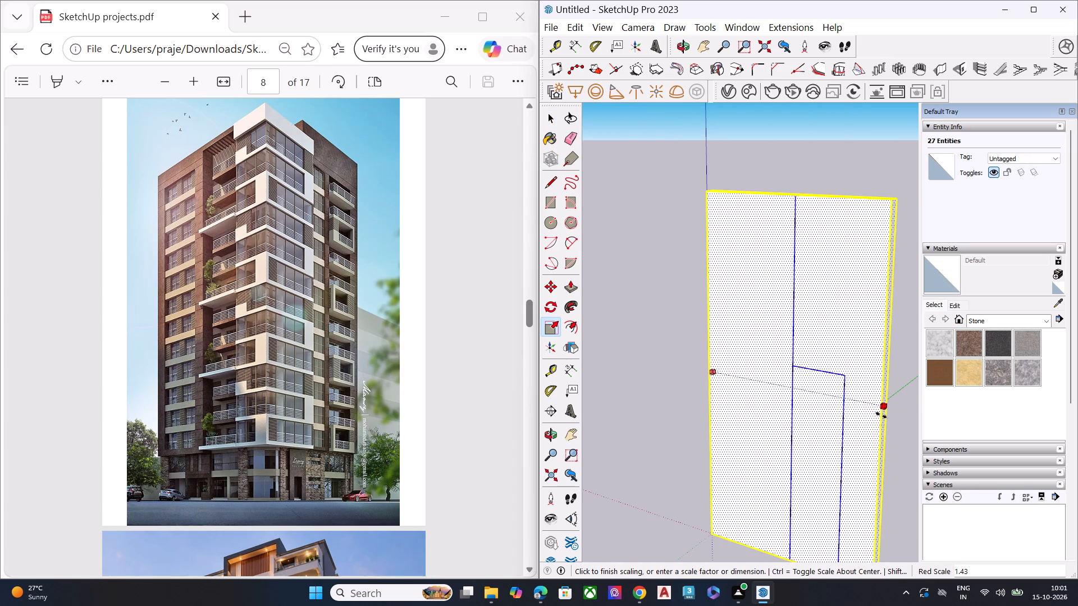
click(882, 415)
key(space)
Offset the left panel's face inward to create a new inset outline about 5398' 11" wide.
middle_drag(745, 398, 765, 373)
key(space)
click(674, 374)
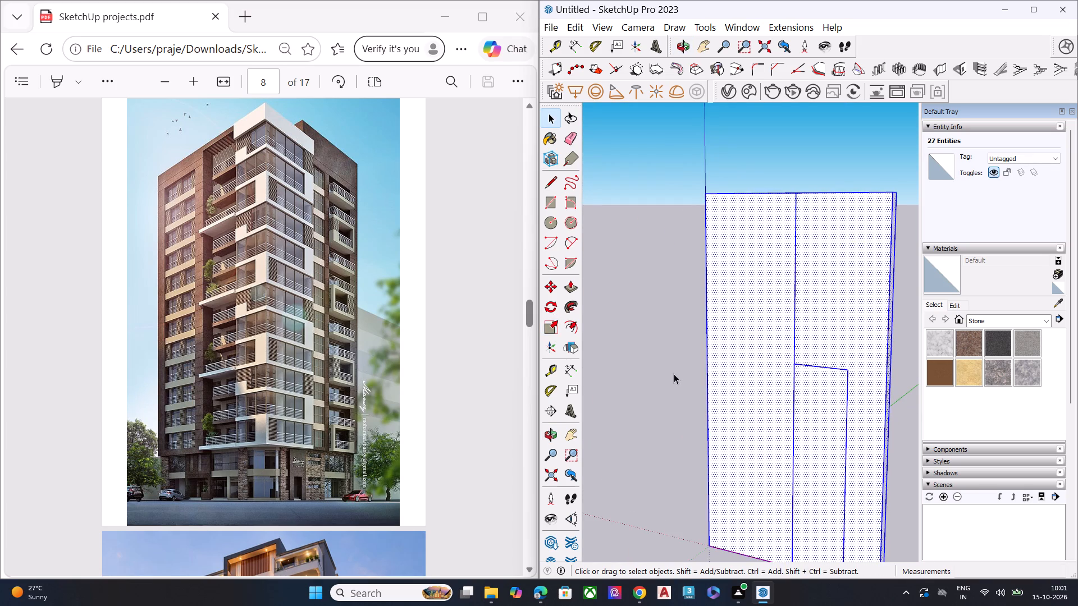
key(f)
click(754, 385)
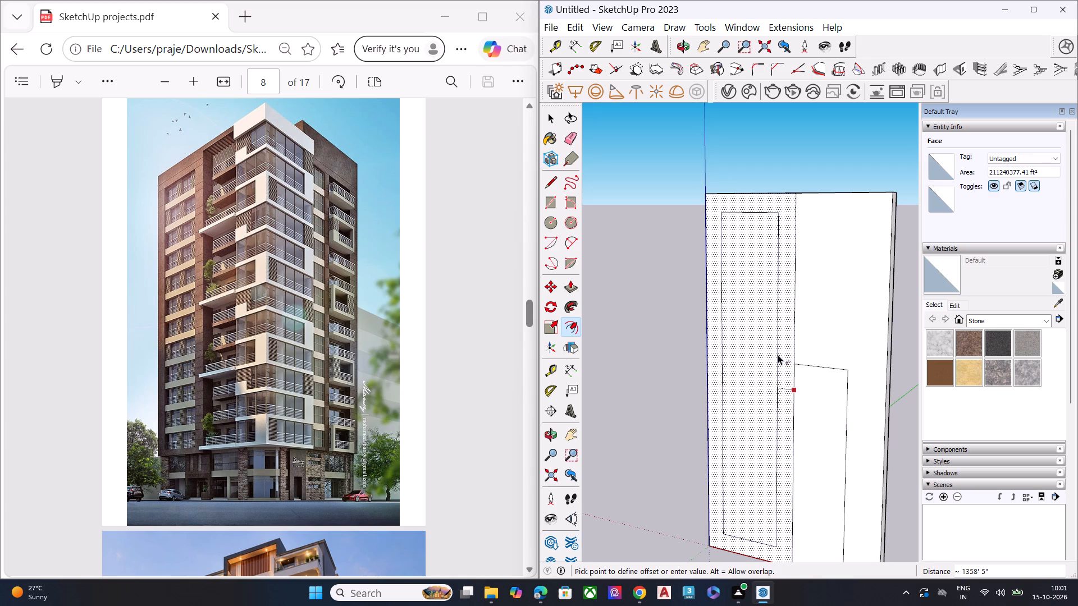
click(782, 355)
key(space)
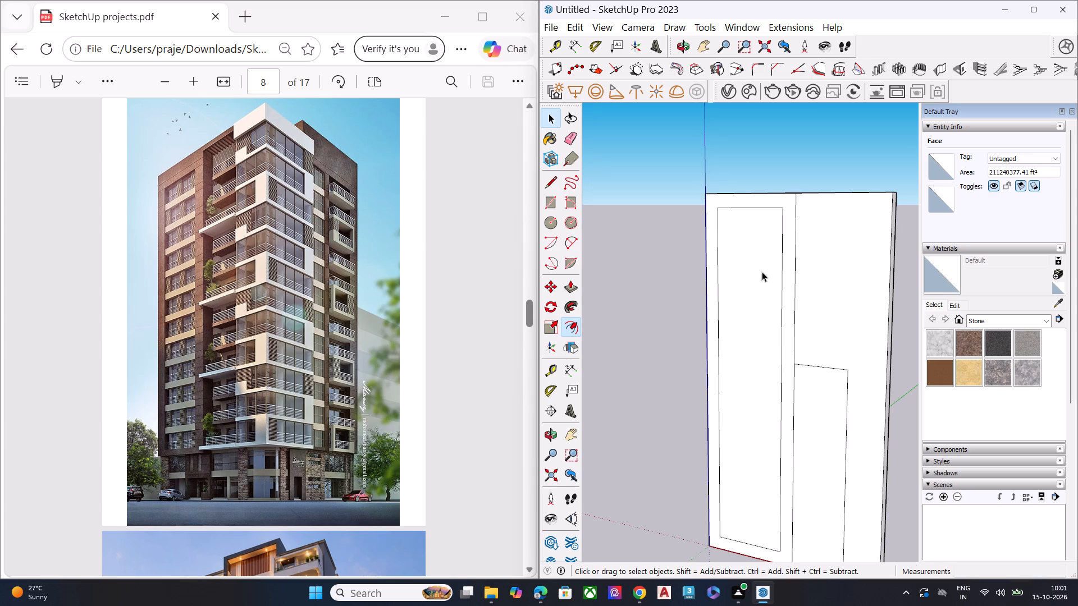
Scale the left inset outline's height from its top edge to about 0.97.
click(762, 208)
double_click(756, 235)
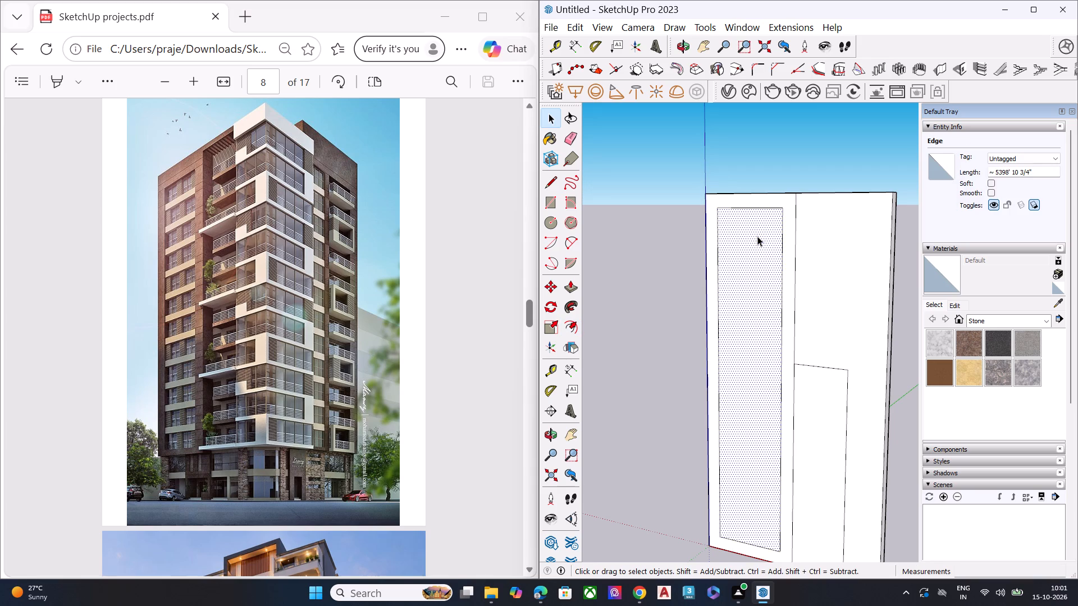
double_click(757, 236)
key(s)
click(752, 210)
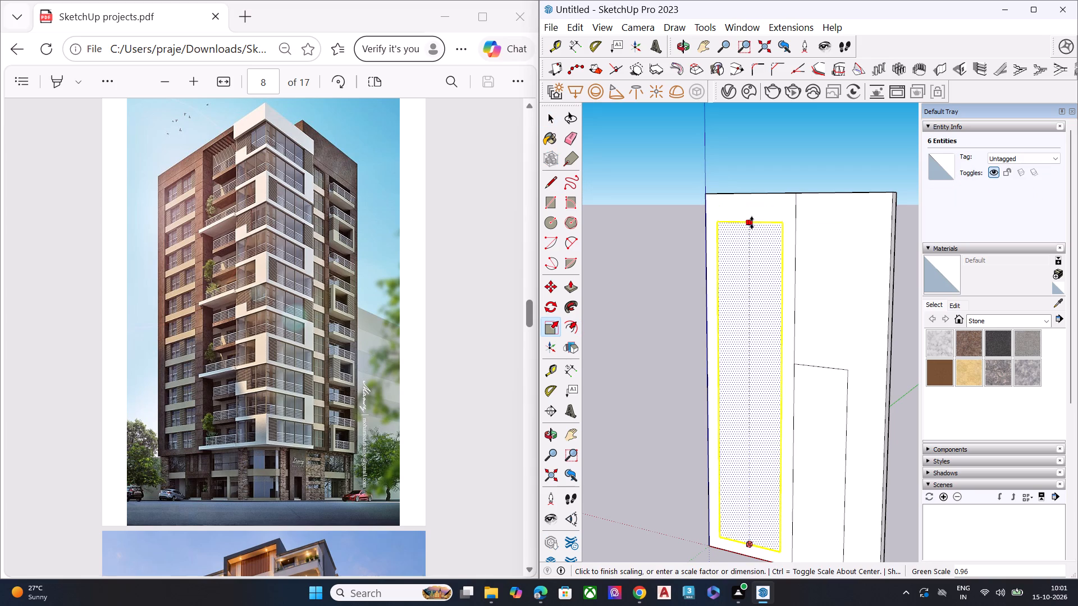
click(753, 220)
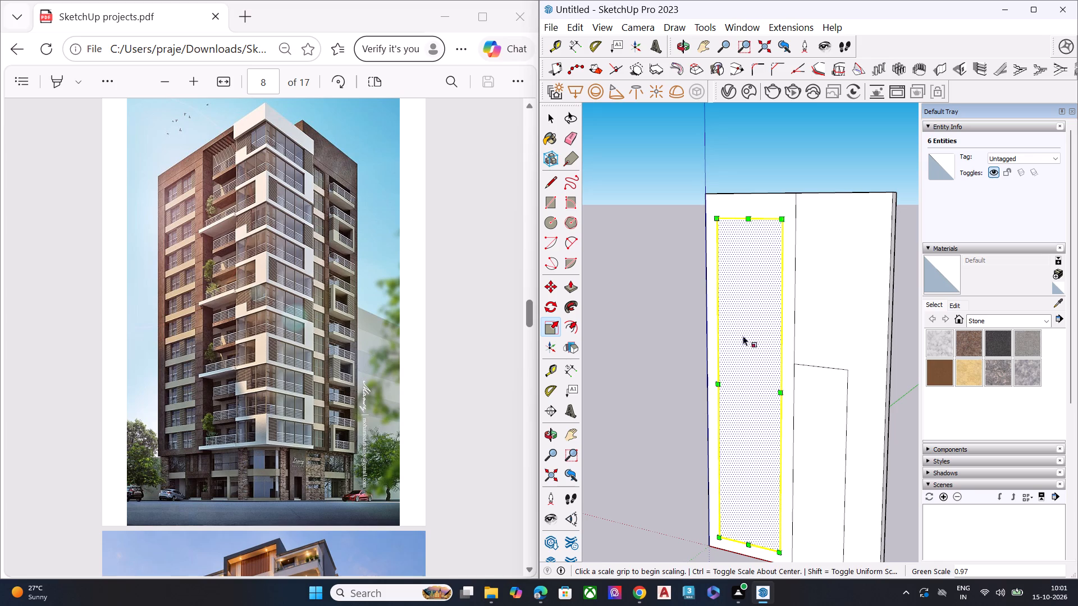
Stretch the left inset outline slightly downward from its bottom edge, using scale factors of about 1.01.
scroll(712, 285, down, 6)
scroll(716, 453, up, 2)
scroll(716, 455, down, 3)
scroll(716, 455, up, 7)
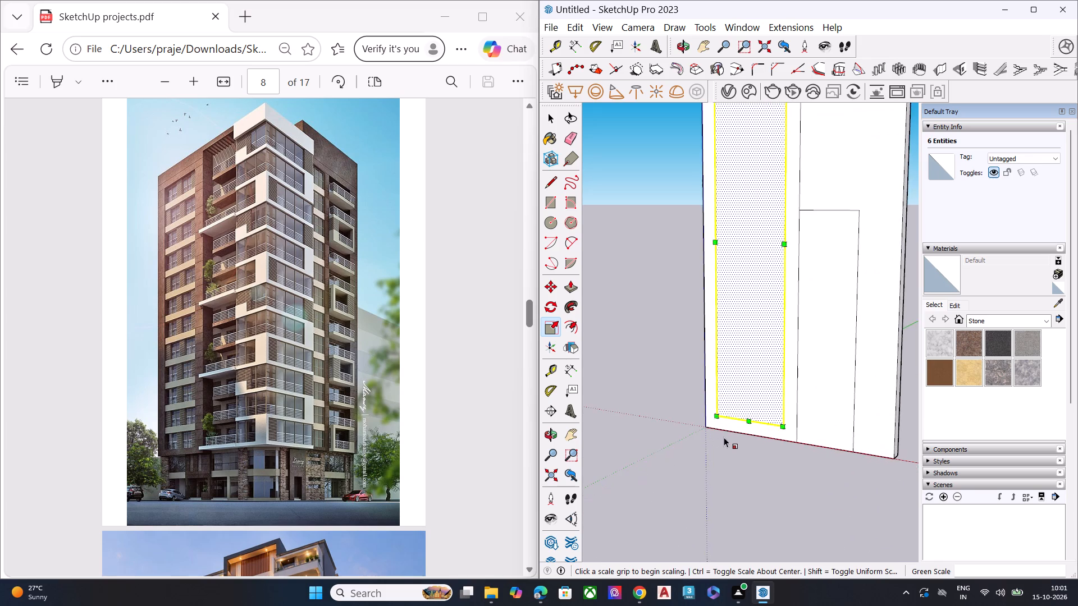
scroll(734, 416, up, 2)
scroll(737, 415, down, 1)
scroll(740, 413, up, 4)
click(755, 423)
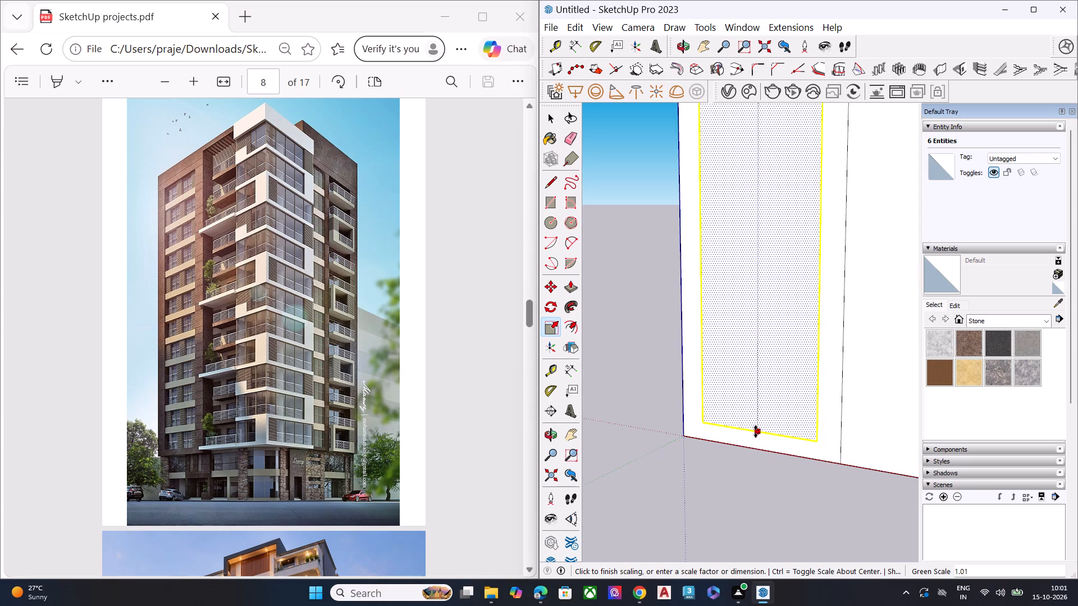
click(756, 432)
key(space)
double_click(765, 416)
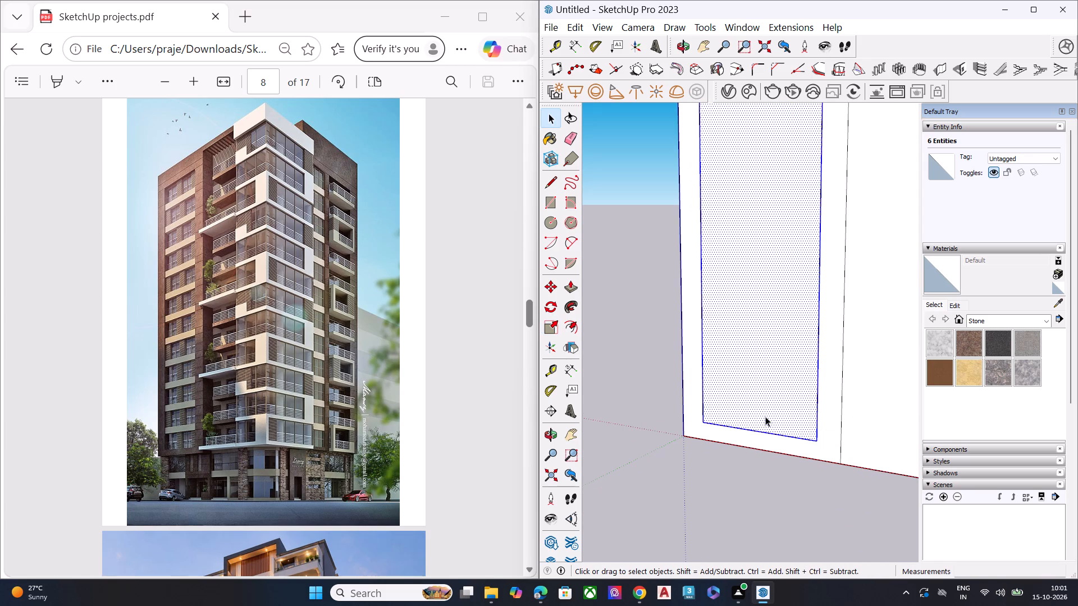
key(s)
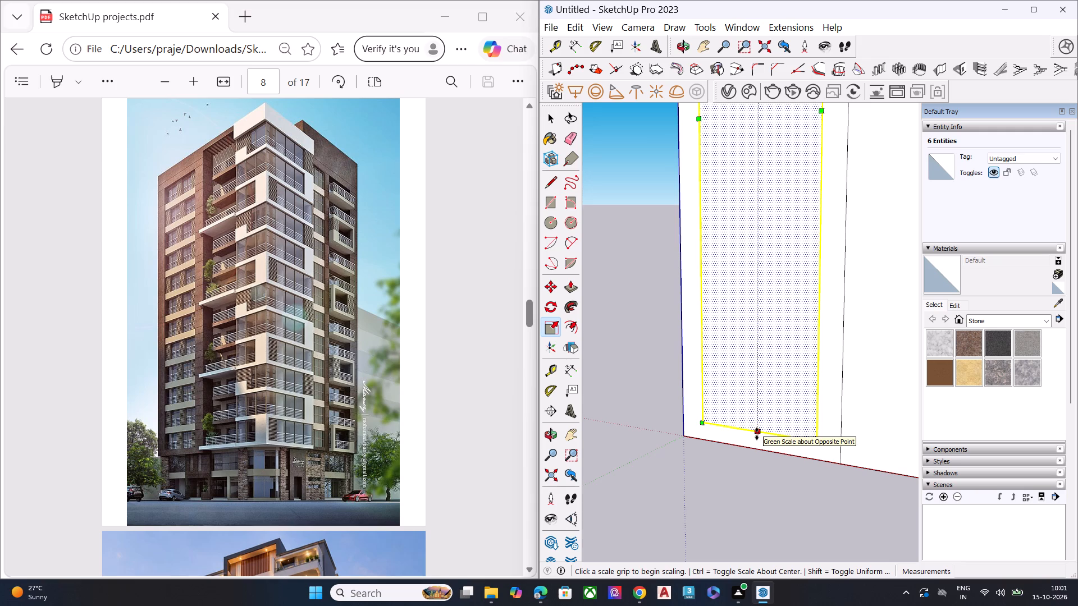
click(757, 434)
click(757, 437)
key(space)
click(741, 474)
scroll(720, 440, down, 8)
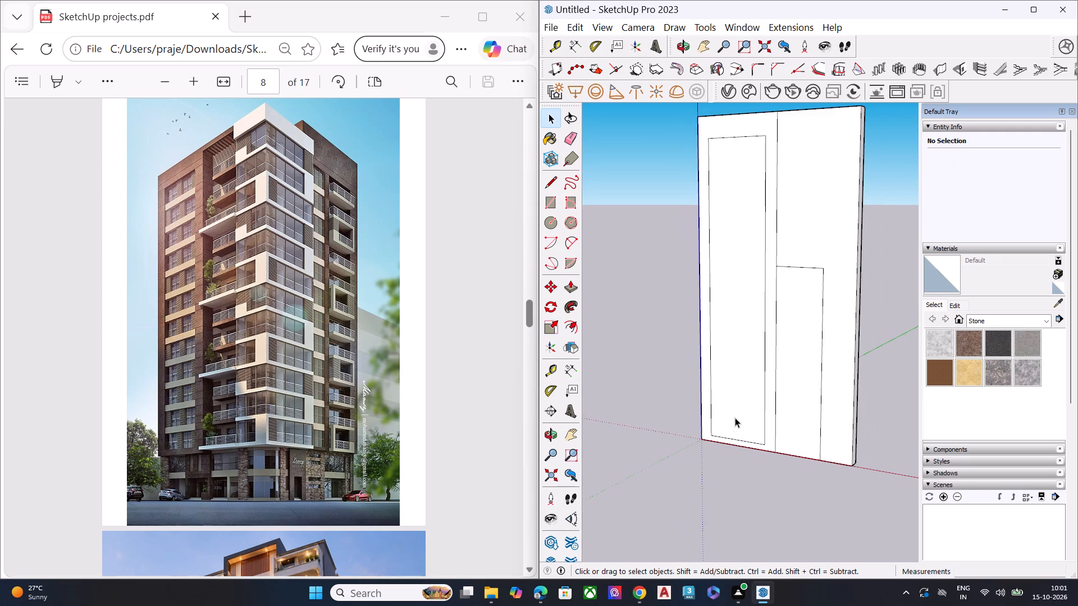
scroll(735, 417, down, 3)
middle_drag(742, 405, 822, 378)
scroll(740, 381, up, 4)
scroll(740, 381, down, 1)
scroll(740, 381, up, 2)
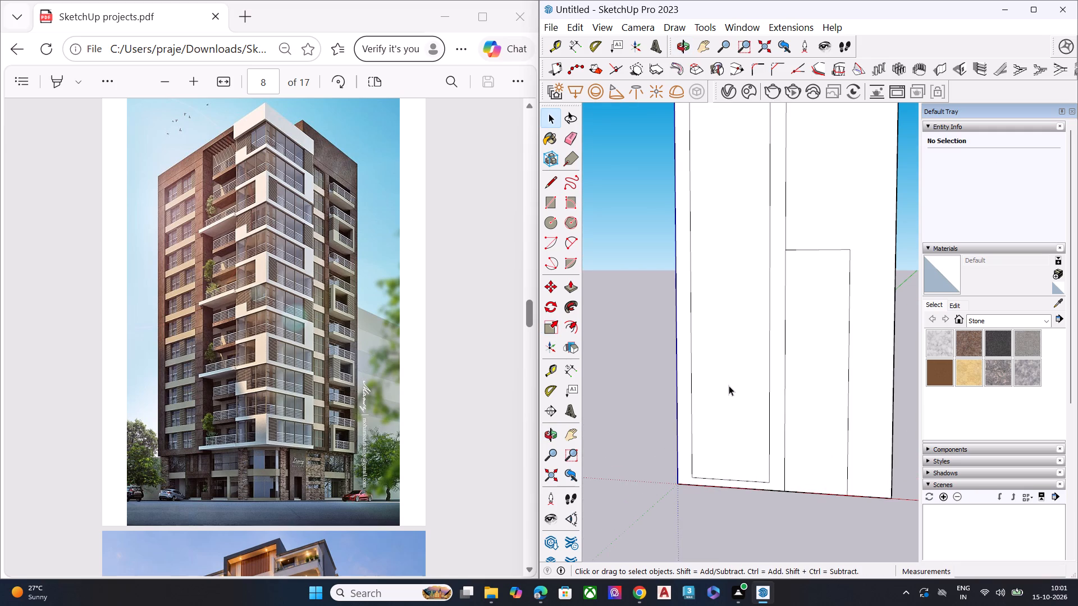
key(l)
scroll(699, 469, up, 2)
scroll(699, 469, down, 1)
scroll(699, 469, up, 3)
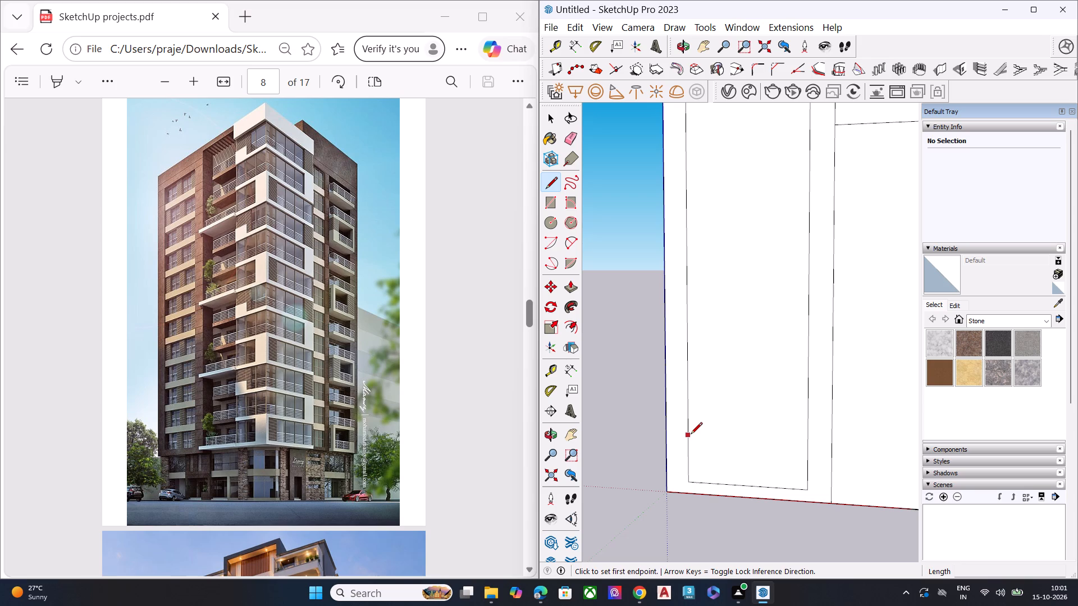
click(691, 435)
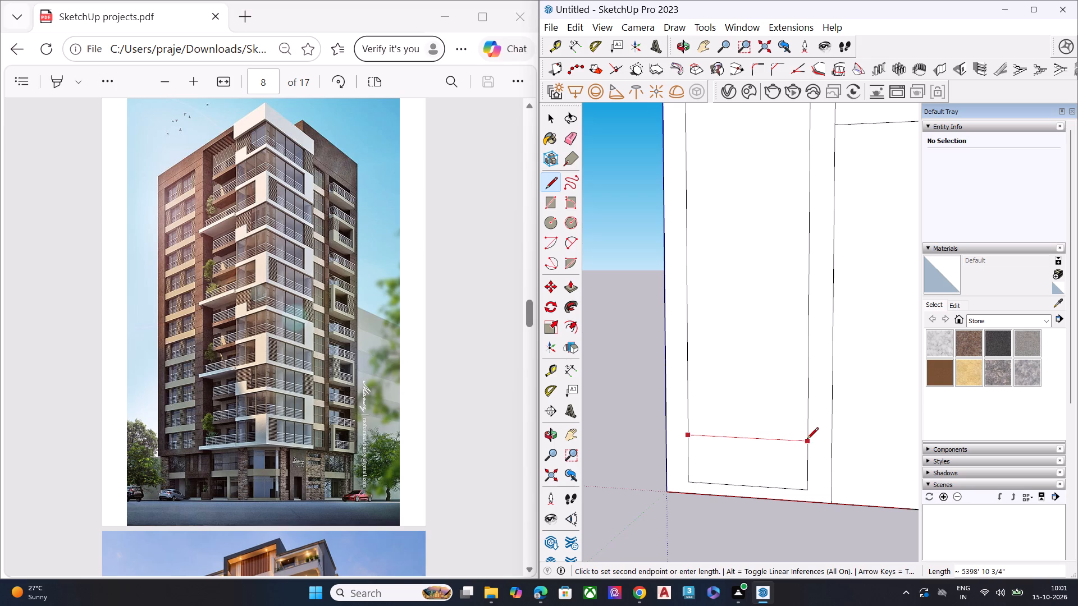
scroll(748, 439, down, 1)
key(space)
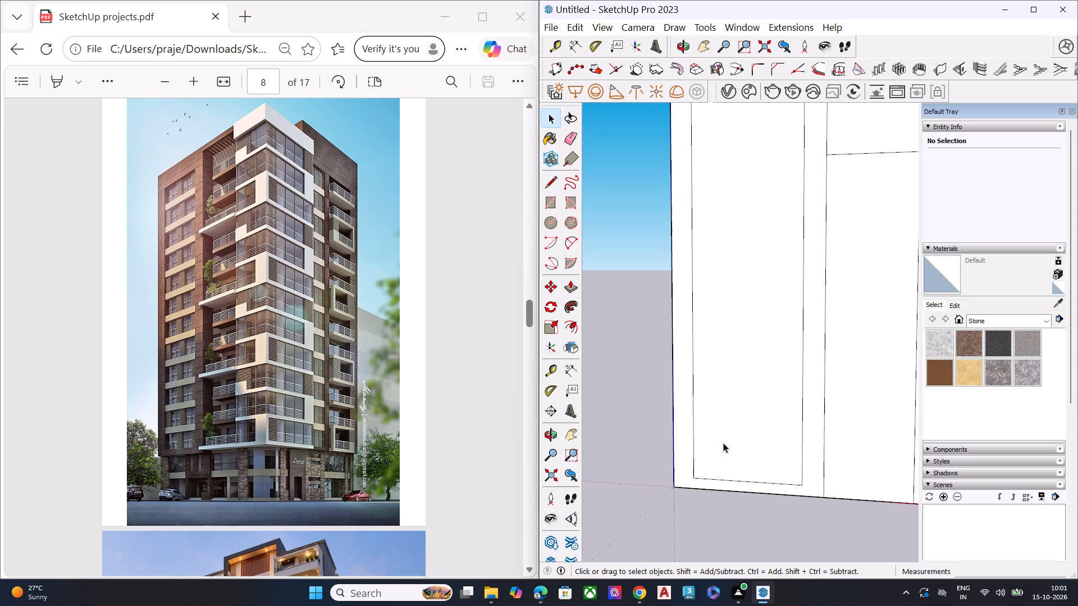
Draw a horizontal line across the left inset outline just above its bottom edge, about 5398' 11" long.
key(l)
click(694, 435)
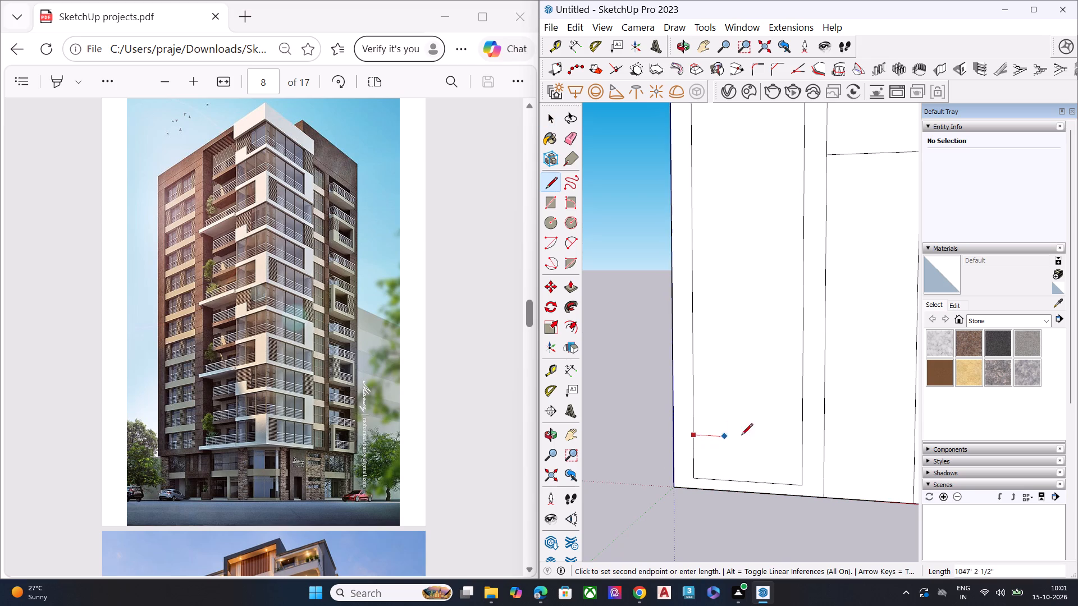
click(801, 442)
Copy the left inset's horizontal division line upward twice, spacing the copies about one band height apart.
scroll(718, 446, down, 7)
middle_drag(742, 452, 715, 451)
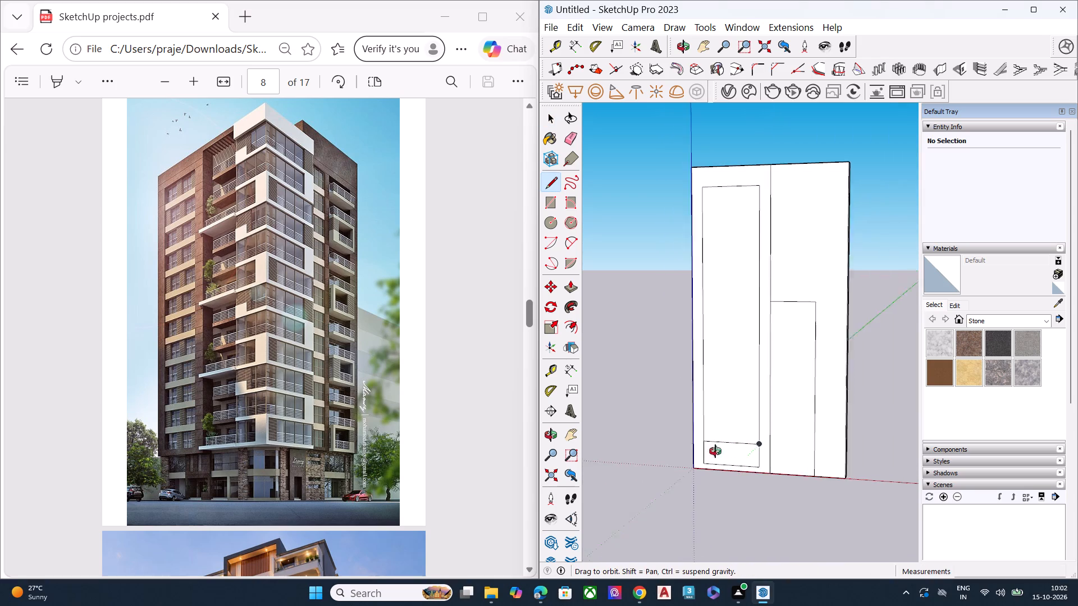
middle_drag(715, 451, 647, 438)
scroll(726, 432, up, 7)
key(space)
click(752, 460)
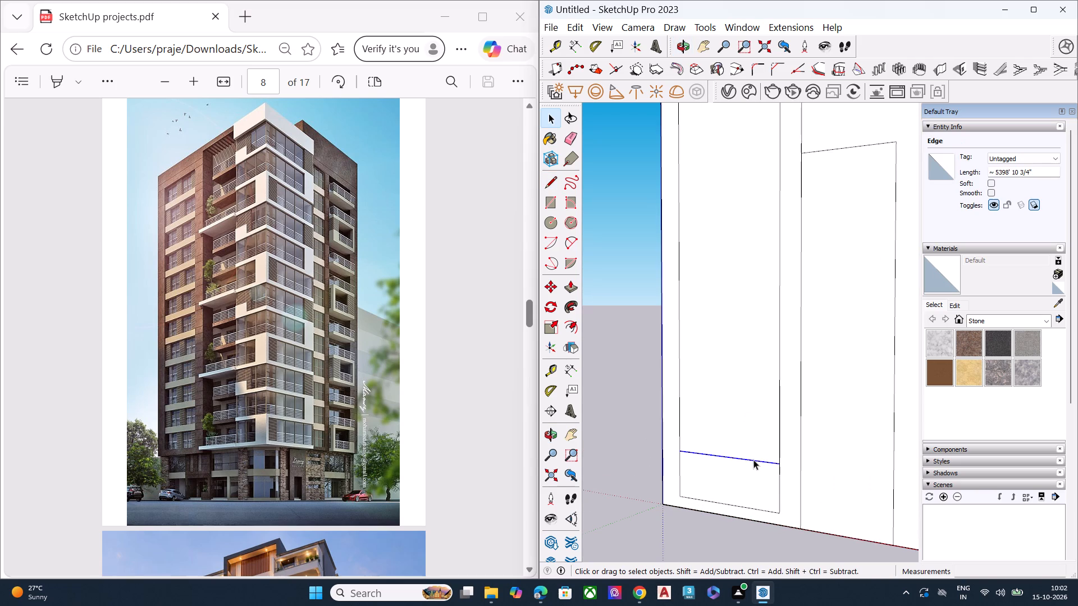
key(m)
click(780, 463)
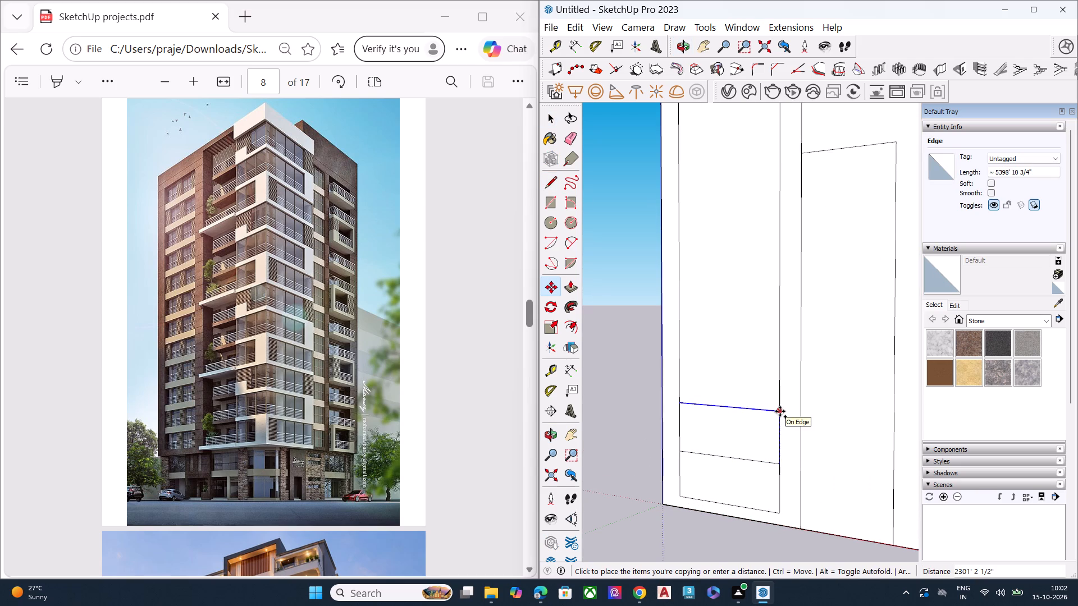
click(780, 408)
click(780, 410)
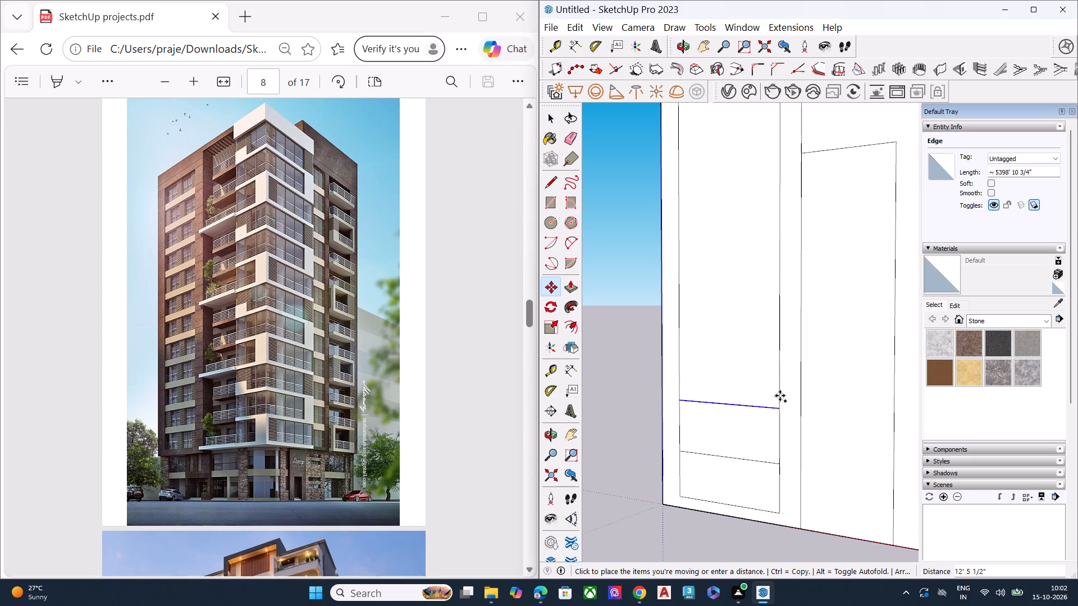
click(784, 352)
scroll(741, 384, down, 7)
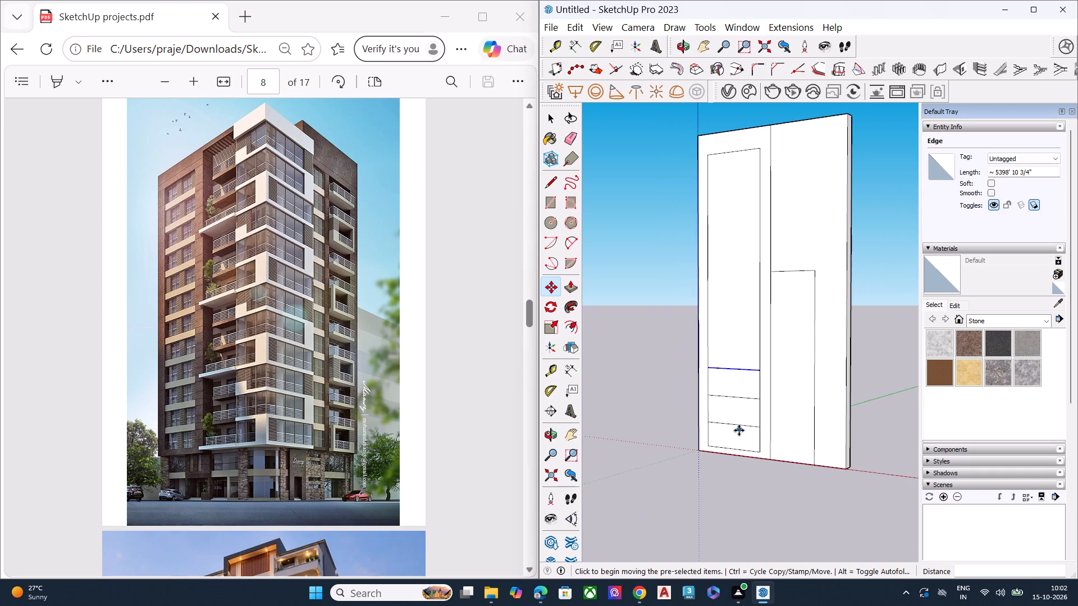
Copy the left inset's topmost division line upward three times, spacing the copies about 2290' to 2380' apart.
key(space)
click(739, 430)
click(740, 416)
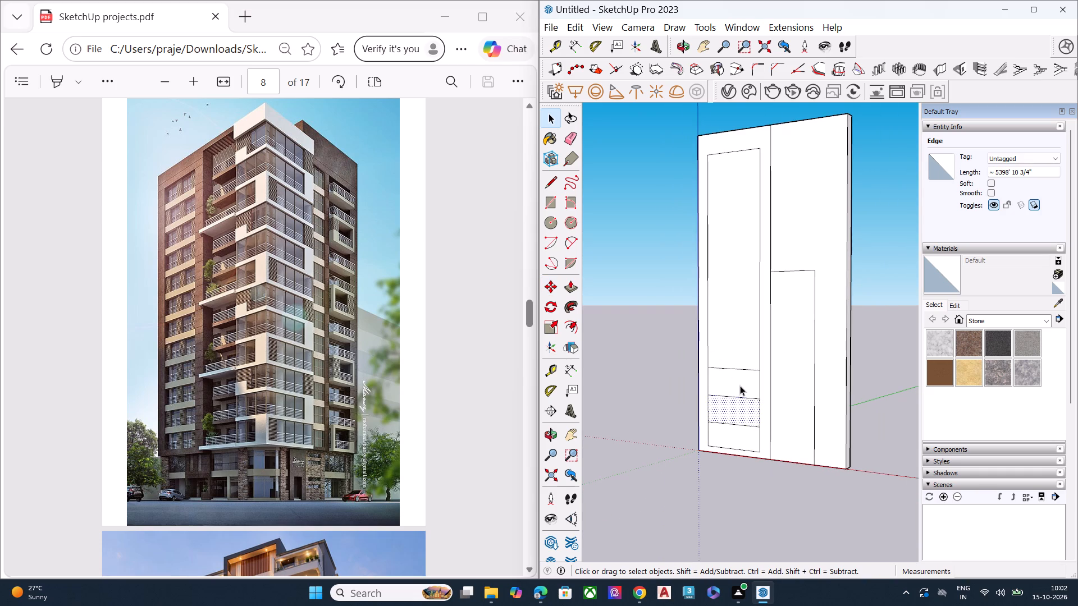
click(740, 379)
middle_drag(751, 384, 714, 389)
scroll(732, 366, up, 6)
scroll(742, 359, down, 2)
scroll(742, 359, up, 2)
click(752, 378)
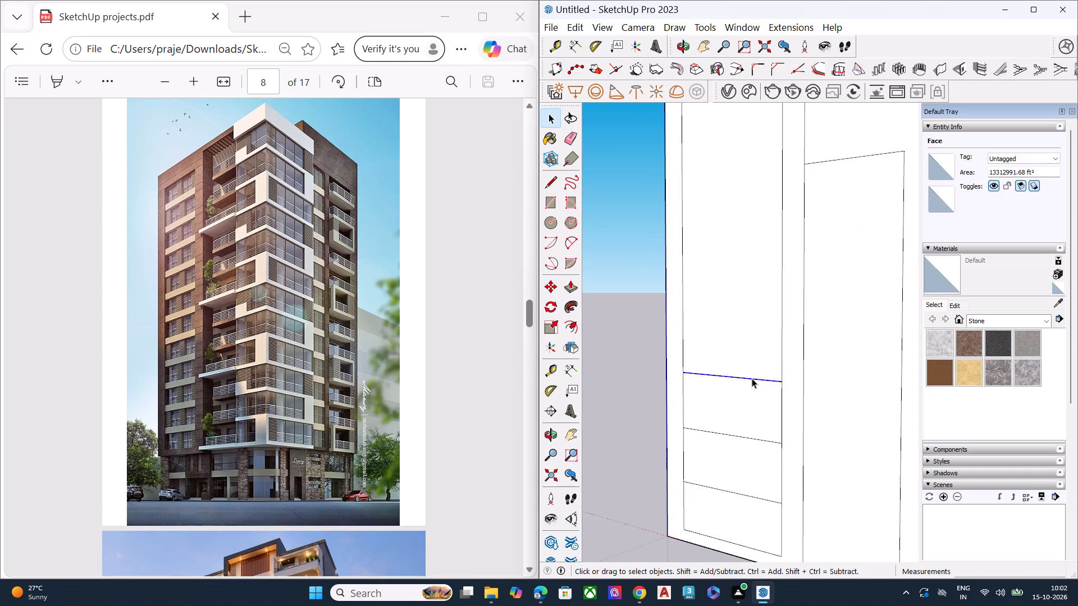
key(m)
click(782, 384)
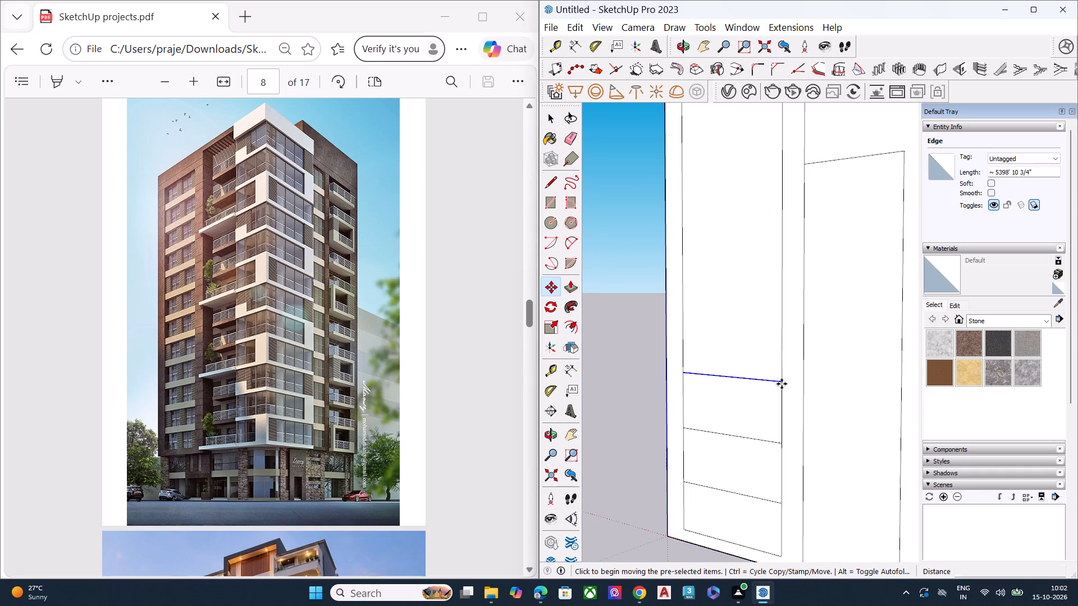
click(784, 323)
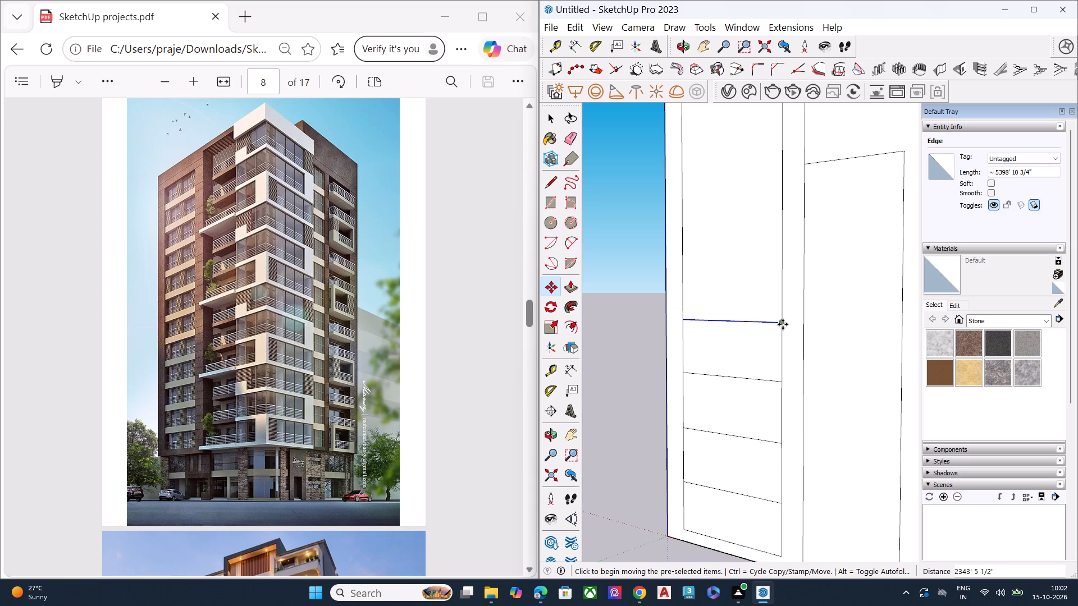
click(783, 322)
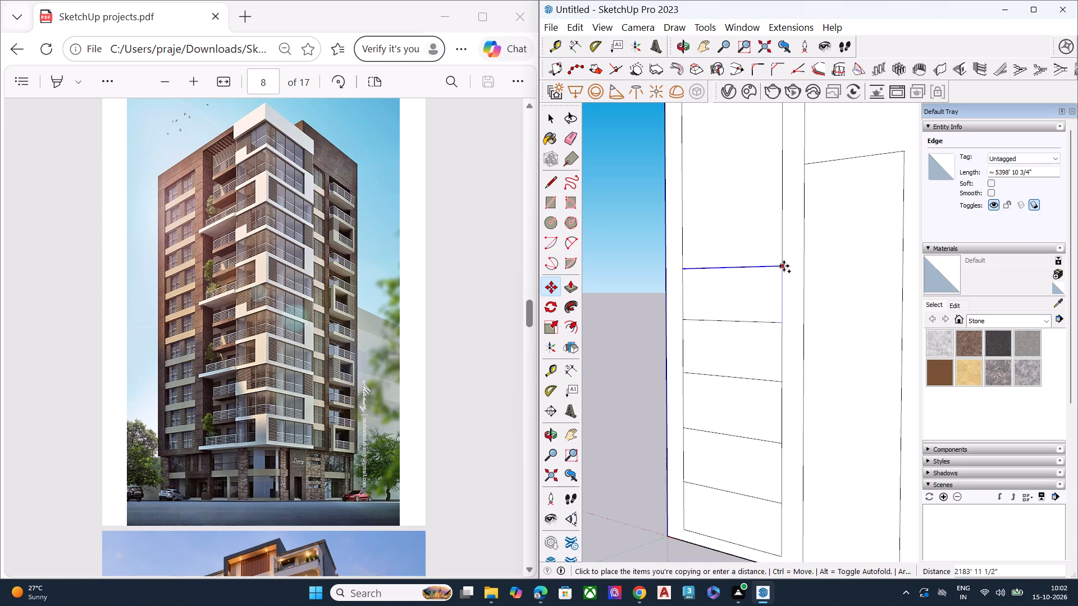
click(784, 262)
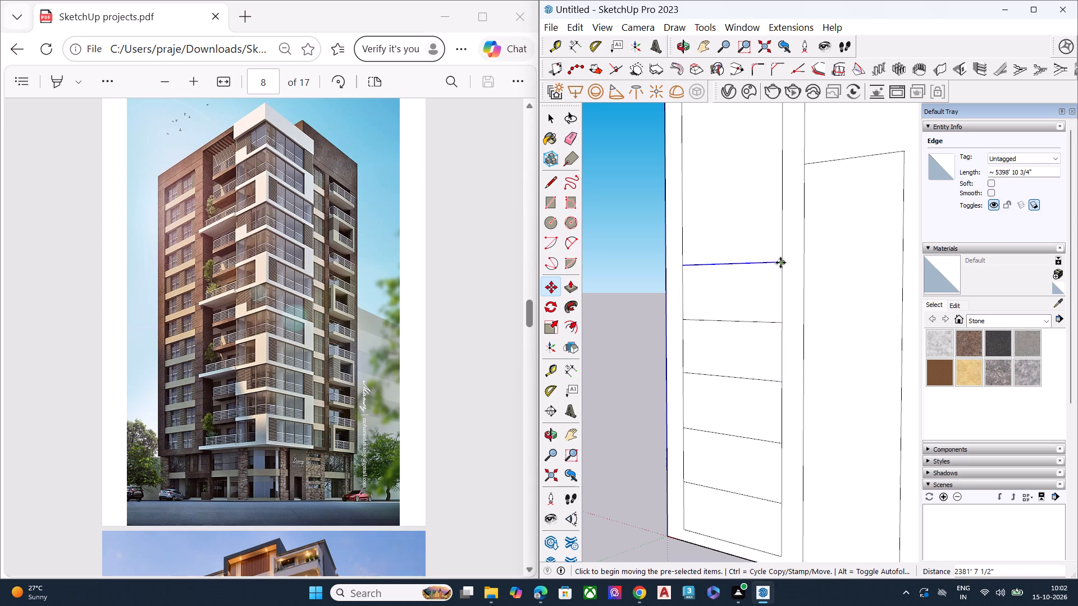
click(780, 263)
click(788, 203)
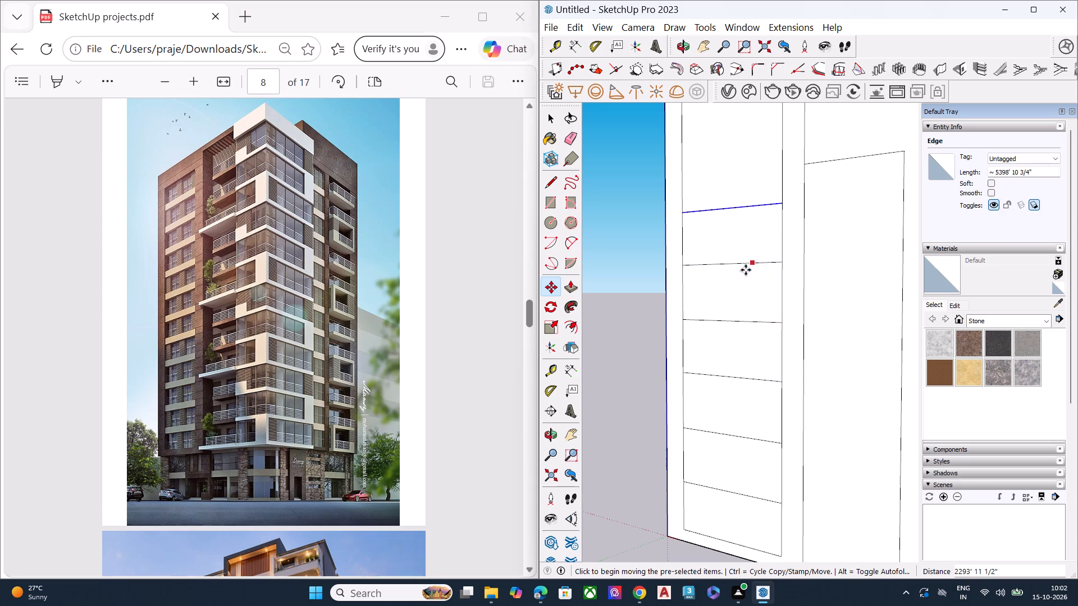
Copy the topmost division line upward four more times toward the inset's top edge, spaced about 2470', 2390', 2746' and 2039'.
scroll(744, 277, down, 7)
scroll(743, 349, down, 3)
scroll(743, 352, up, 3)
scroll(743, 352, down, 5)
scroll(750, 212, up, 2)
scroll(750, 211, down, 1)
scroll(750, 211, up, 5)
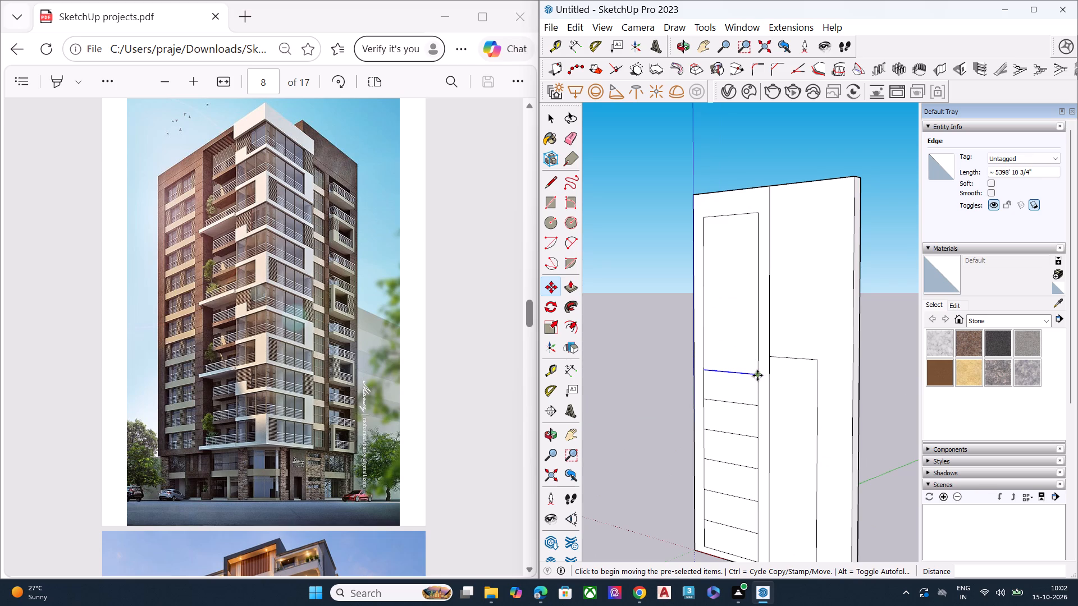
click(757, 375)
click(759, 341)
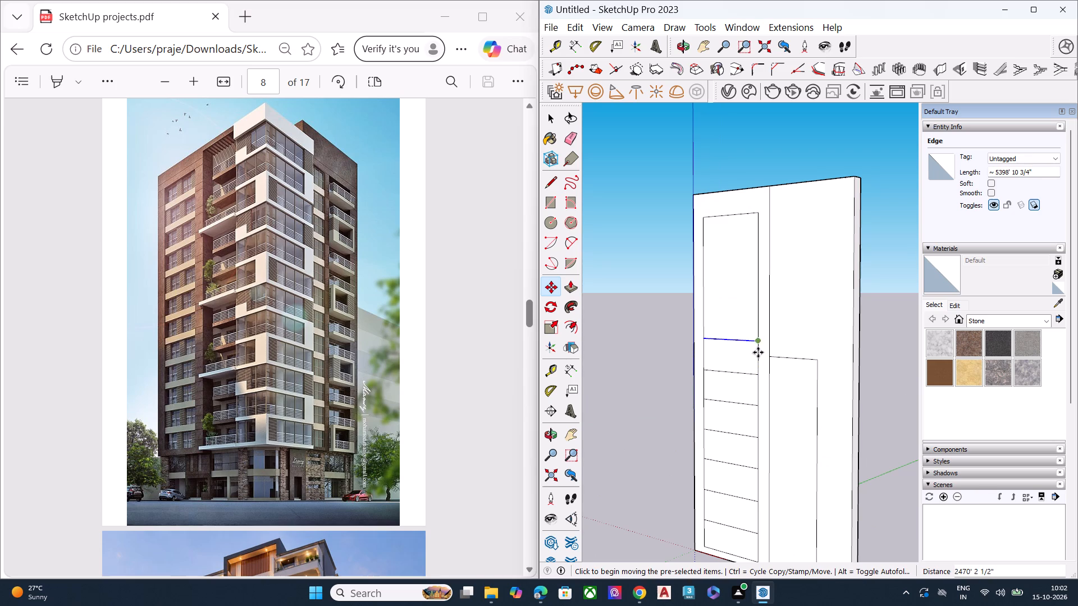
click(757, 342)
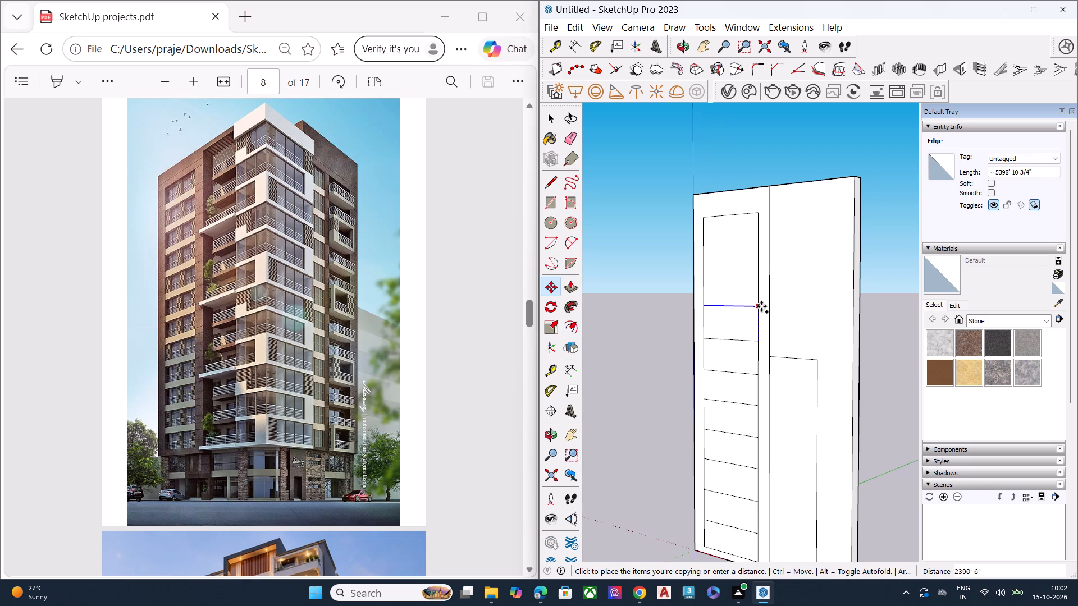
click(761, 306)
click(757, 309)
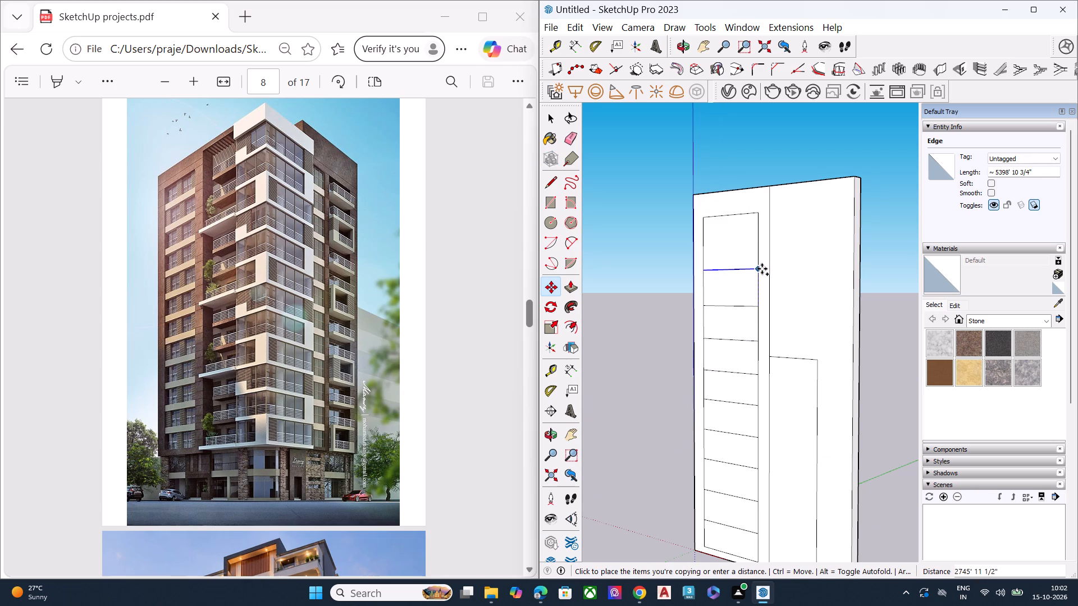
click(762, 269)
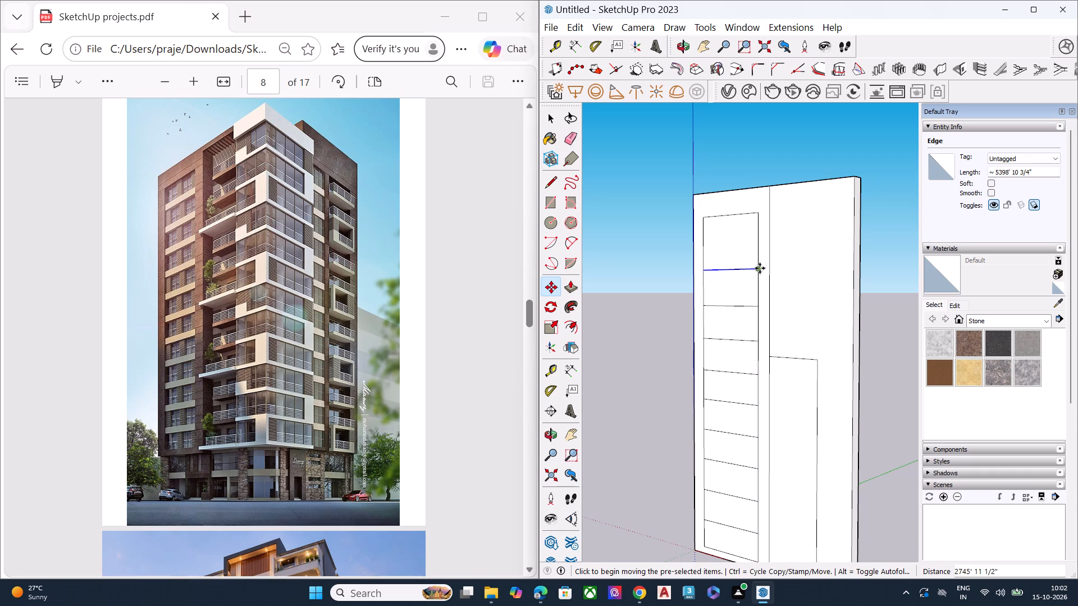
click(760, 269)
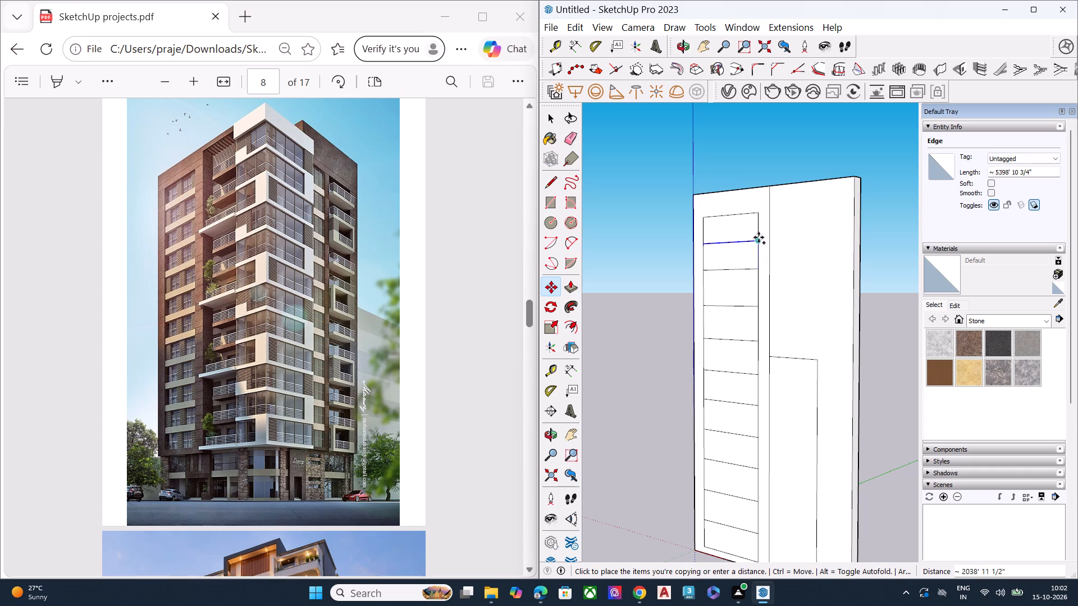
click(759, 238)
Undo the division-line copies in the left inset back to the single original line just above its bottom edge.
scroll(732, 349, down, 2)
scroll(752, 375, up, 1)
scroll(752, 376, down, 1)
scroll(753, 377, up, 3)
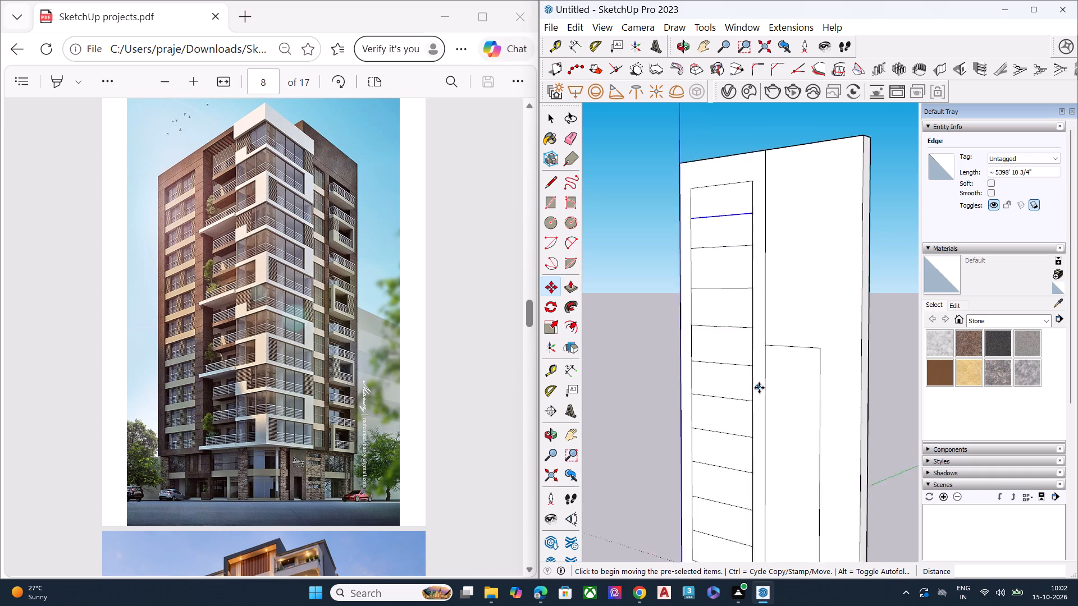
scroll(759, 388, up, 1)
ctrl+scroll(802, 397, down, 5)
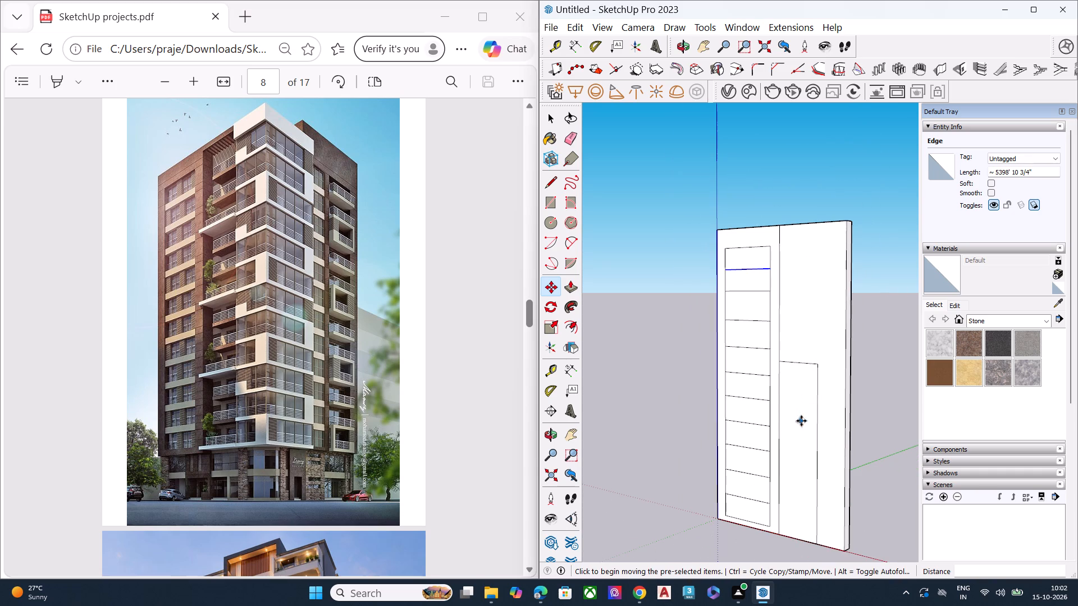
ctrl+middle_drag(801, 421, 787, 433)
ctrl+scroll(739, 548, up, 1)
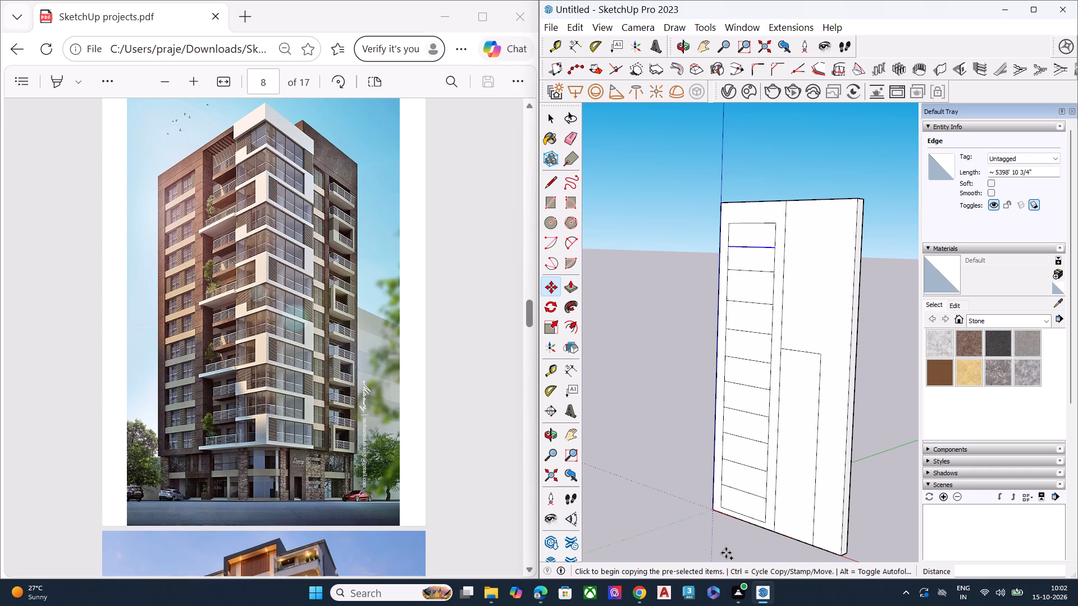
key(space)
key(ctrl+z)
key(ctrl+z)
key(ctrl+z)
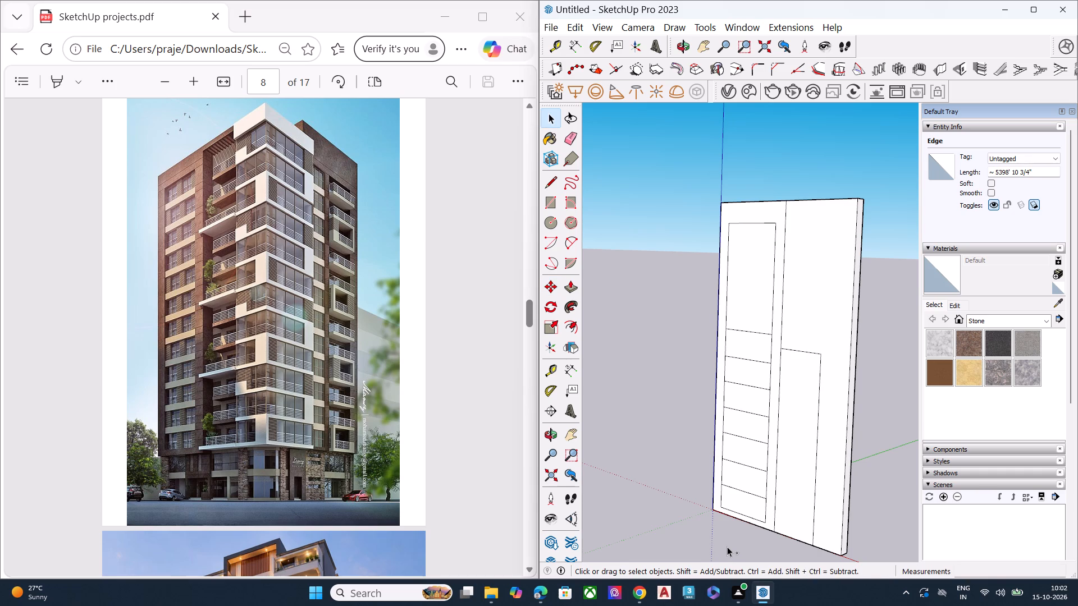
key(ctrl+z)
key(ctrl+z)
key(ctrl+z)
key(ctrl+z)
key(ctrl+z)
key(ctrl+z)
Copy the left inset's lowest division line upward three times, spacing the copies about 2110' to 2290' apart.
scroll(759, 513, up, 4)
click(759, 490)
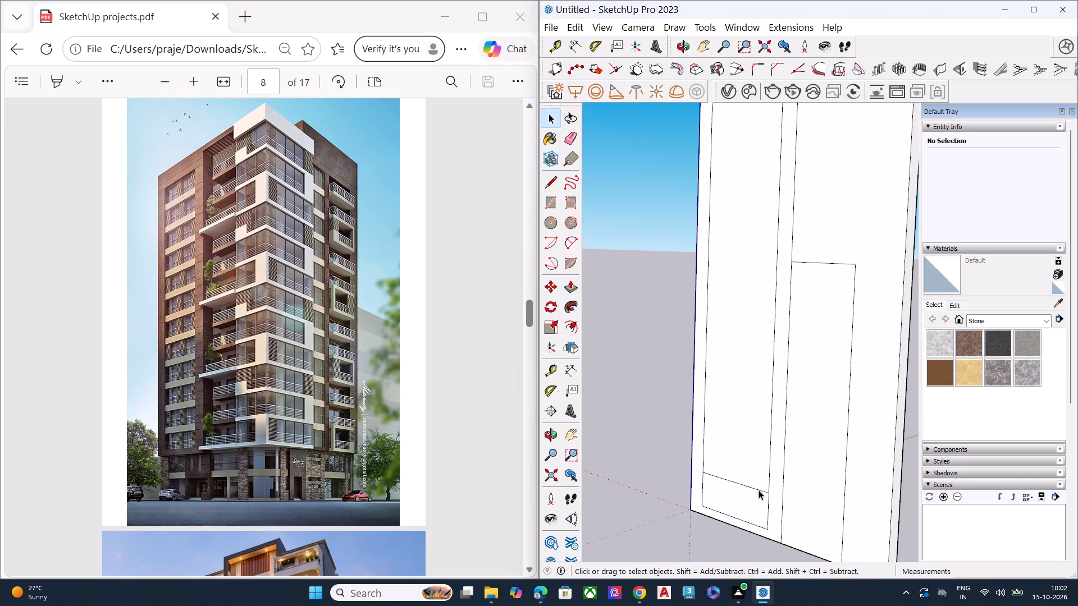
key(m)
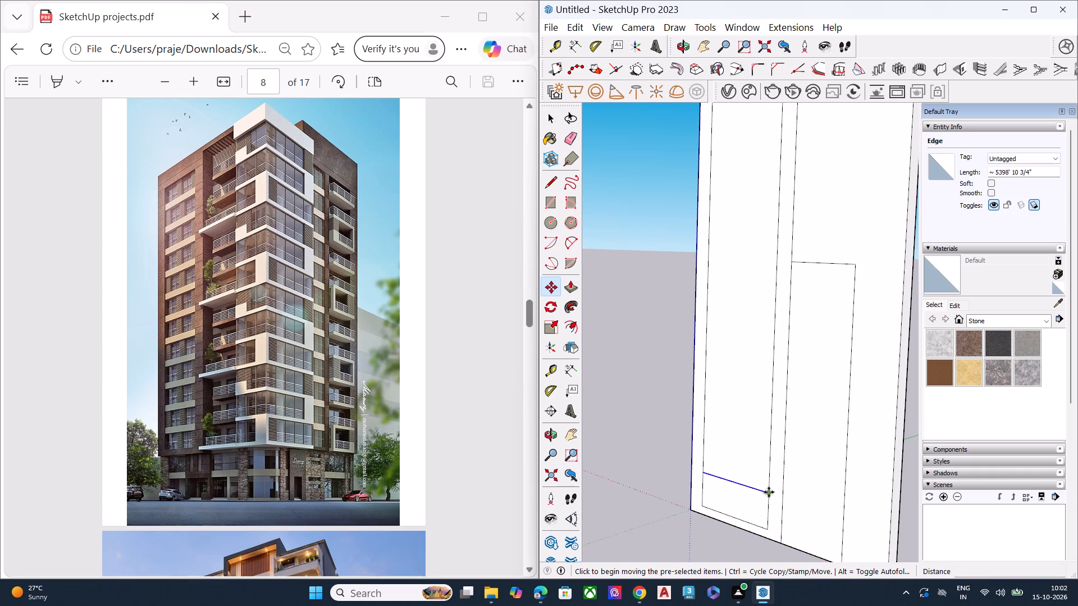
click(769, 492)
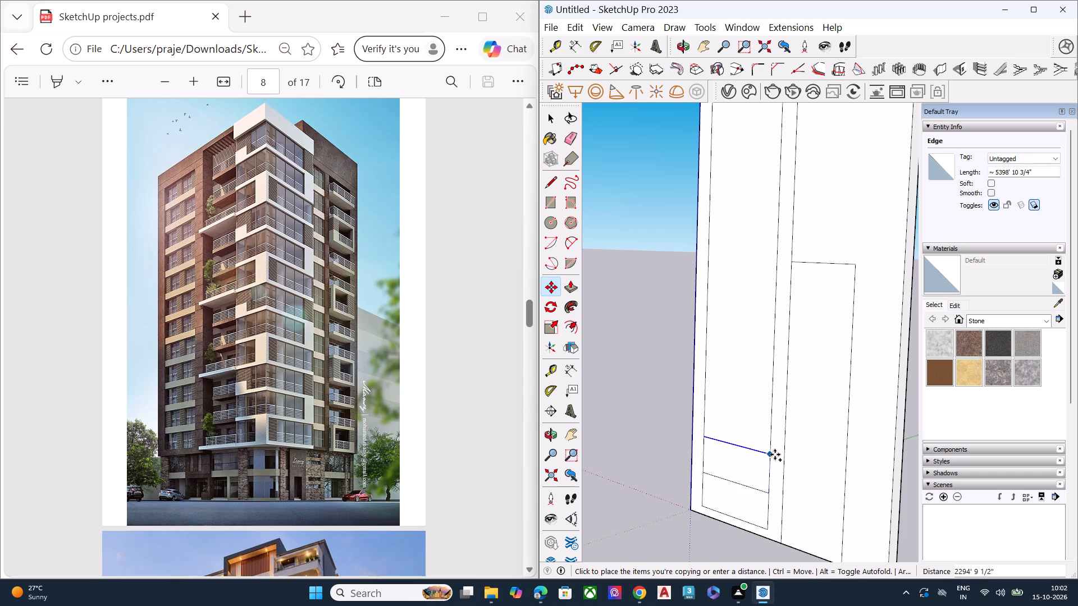
middle_drag(772, 454, 808, 371)
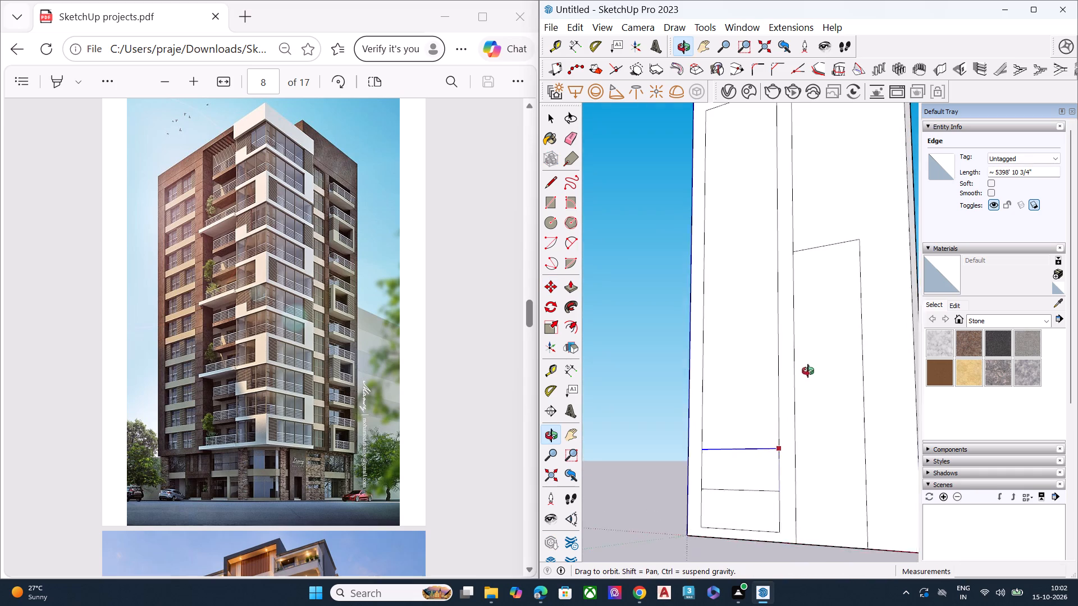
middle_drag(808, 371, 782, 351)
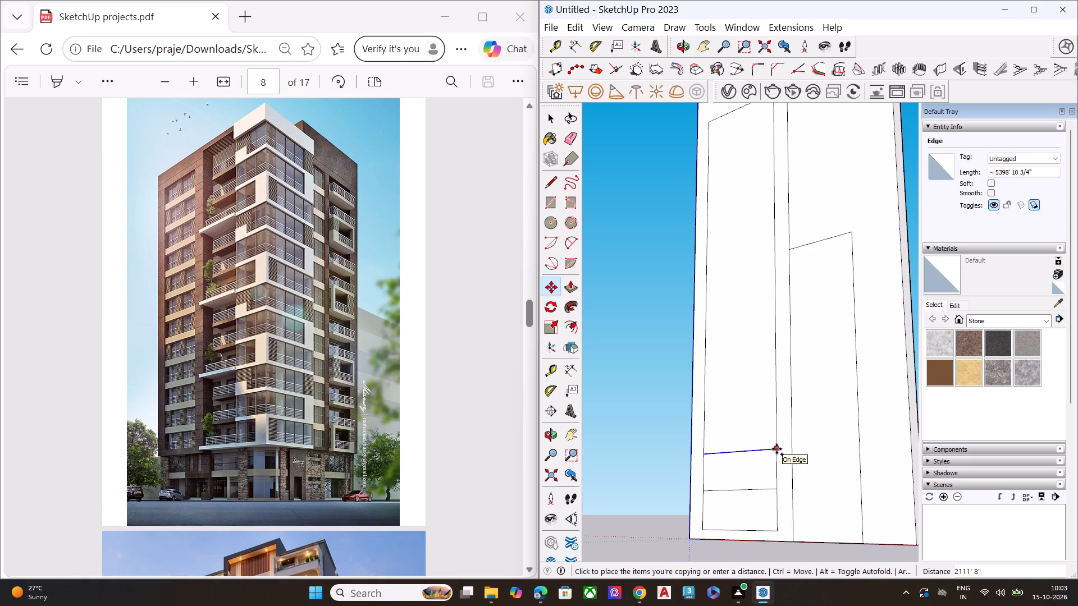
click(776, 447)
click(776, 448)
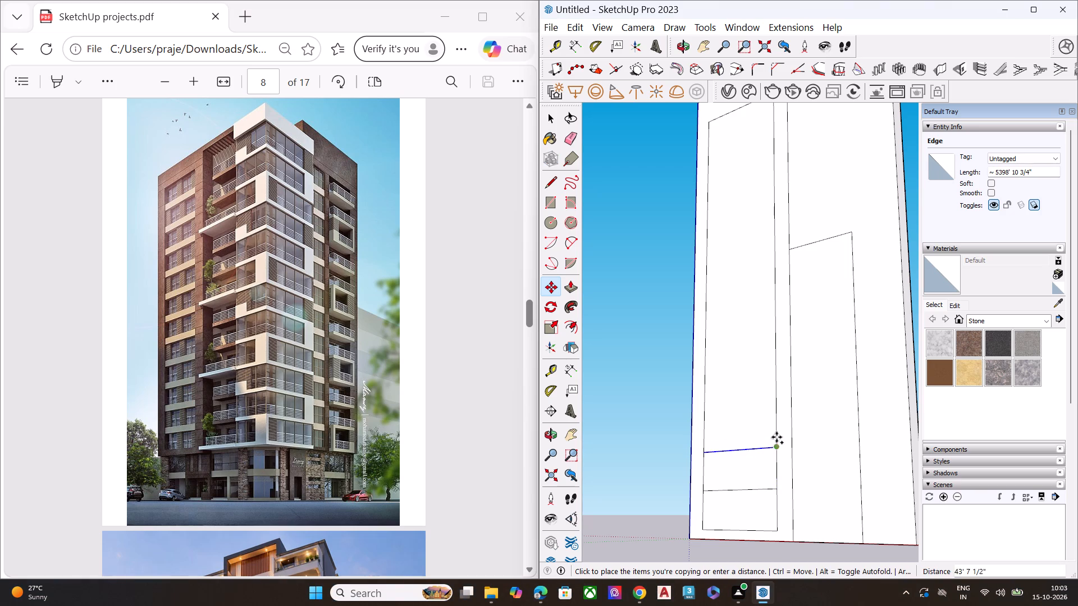
click(777, 407)
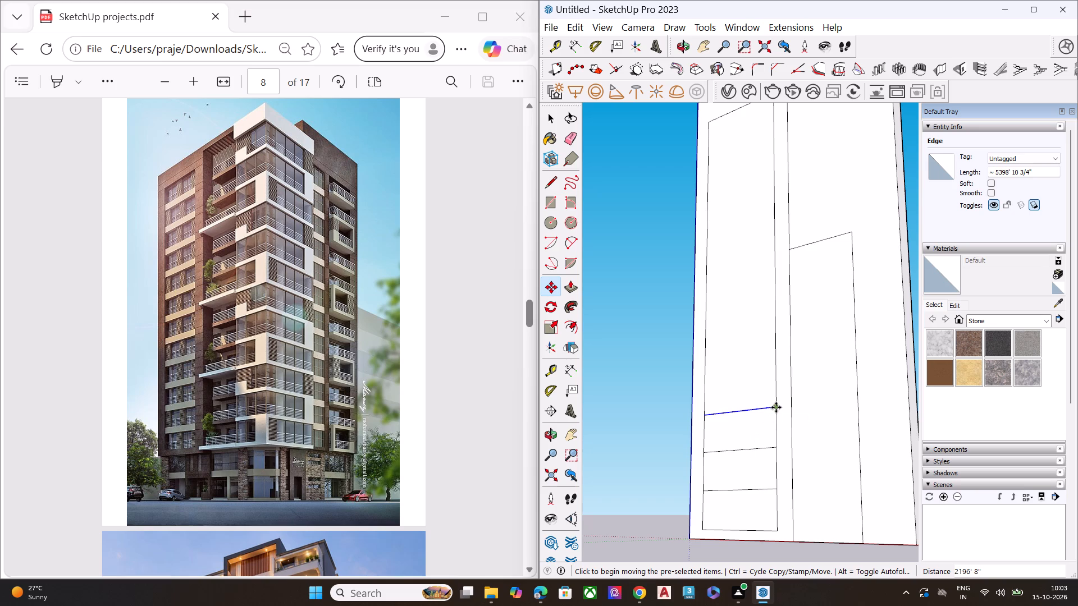
click(776, 407)
click(776, 366)
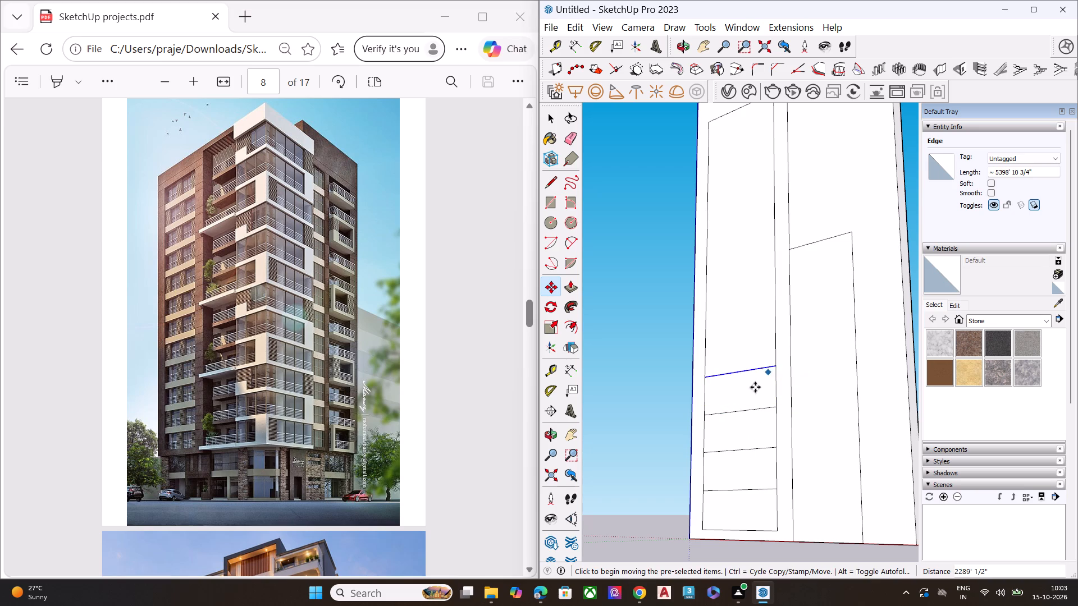
Copy the topmost division line upward twice more, about 2271' and then about 2123' above the preceding line.
middle_drag(756, 396, 738, 463)
scroll(750, 370, up, 5)
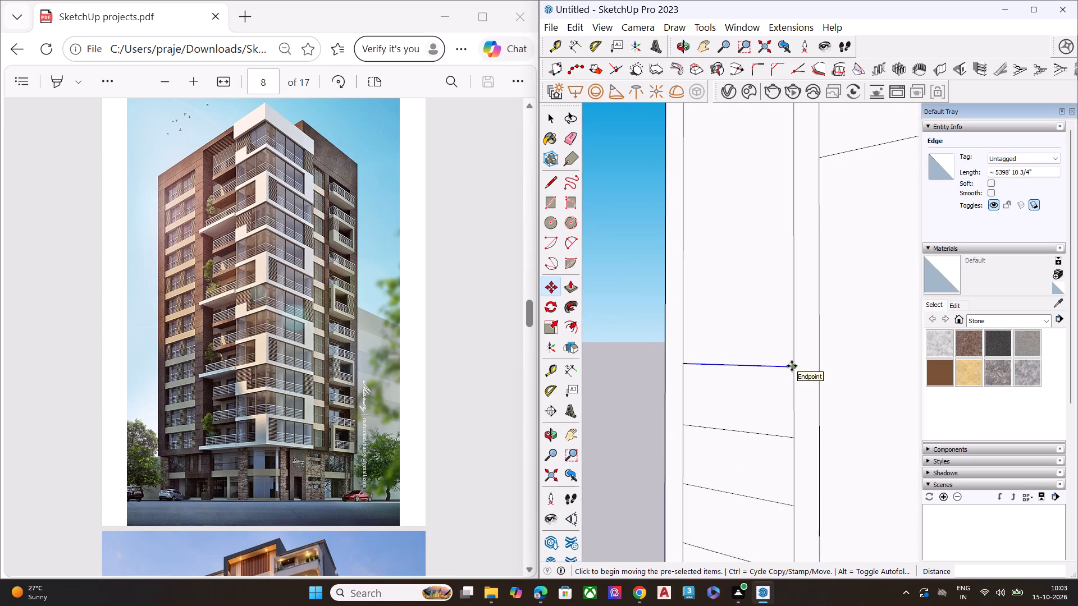
click(796, 365)
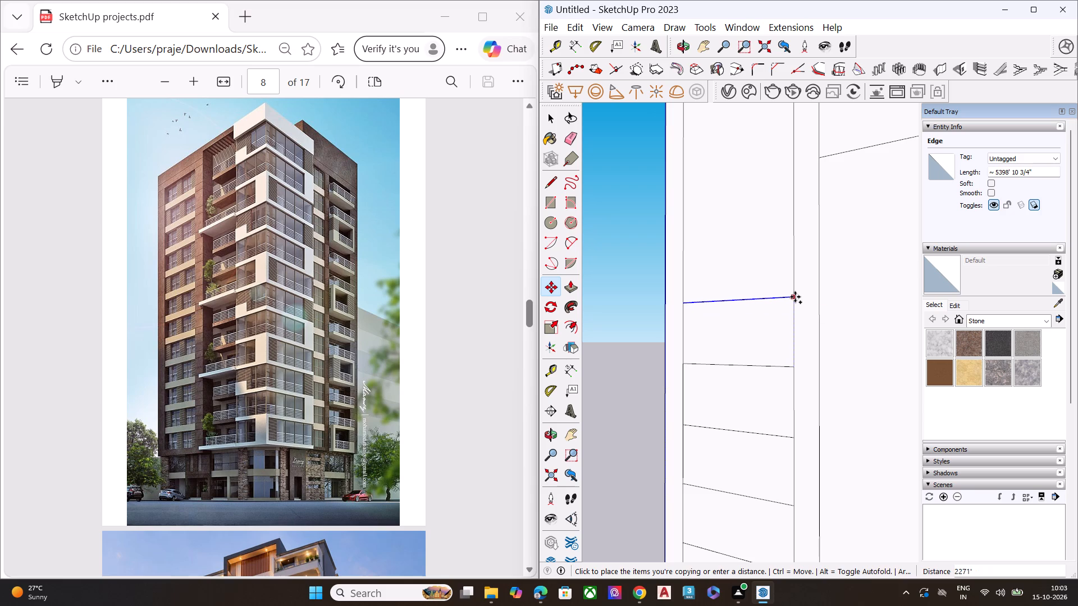
click(794, 296)
scroll(751, 338, down, 7)
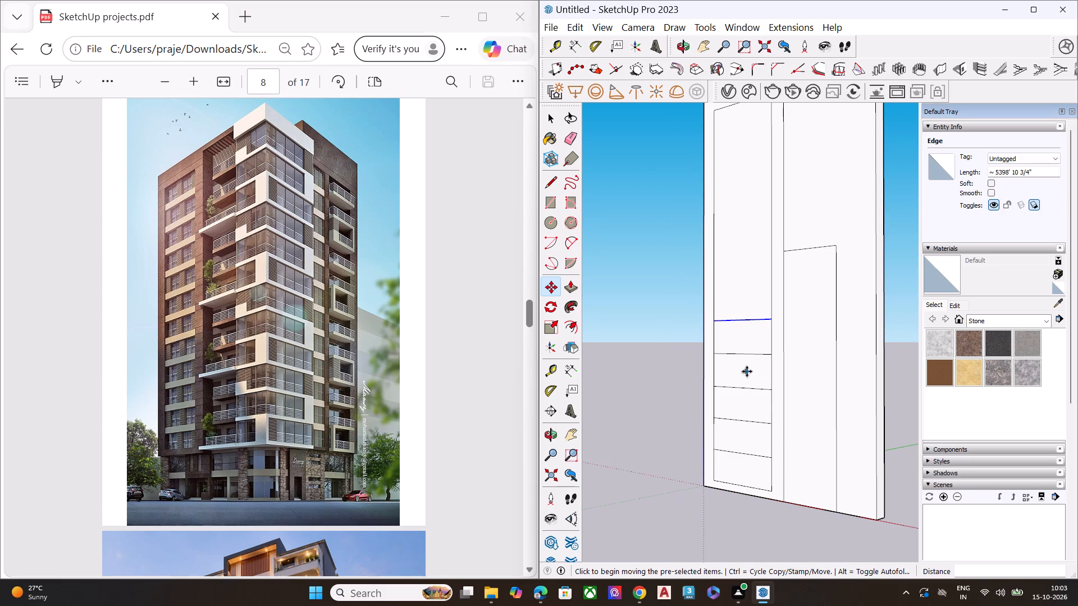
scroll(769, 312, down, 1)
scroll(769, 312, up, 3)
click(773, 321)
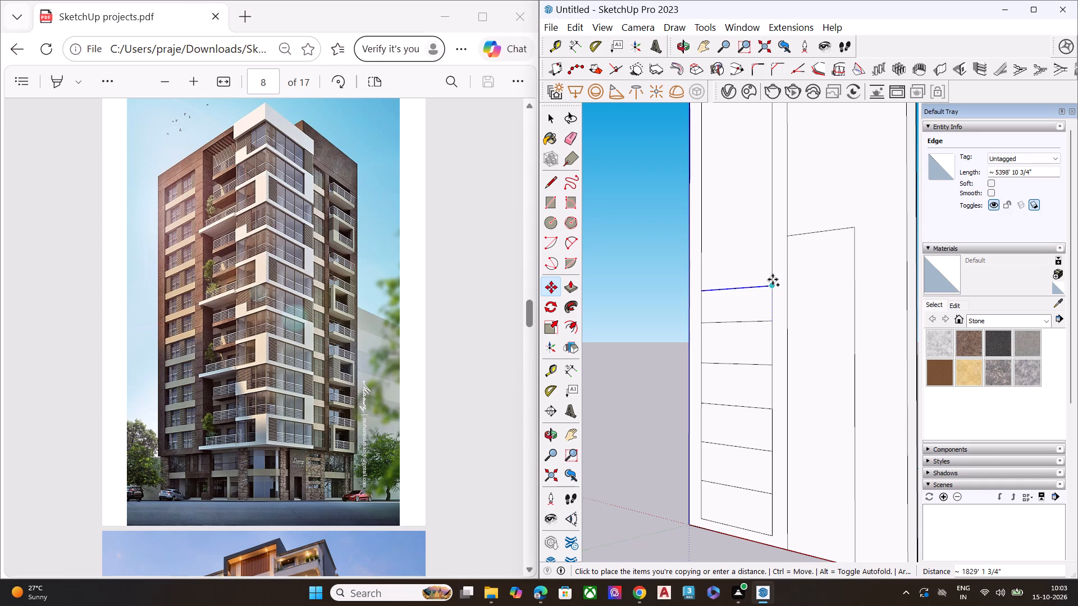
scroll(773, 279, up, 4)
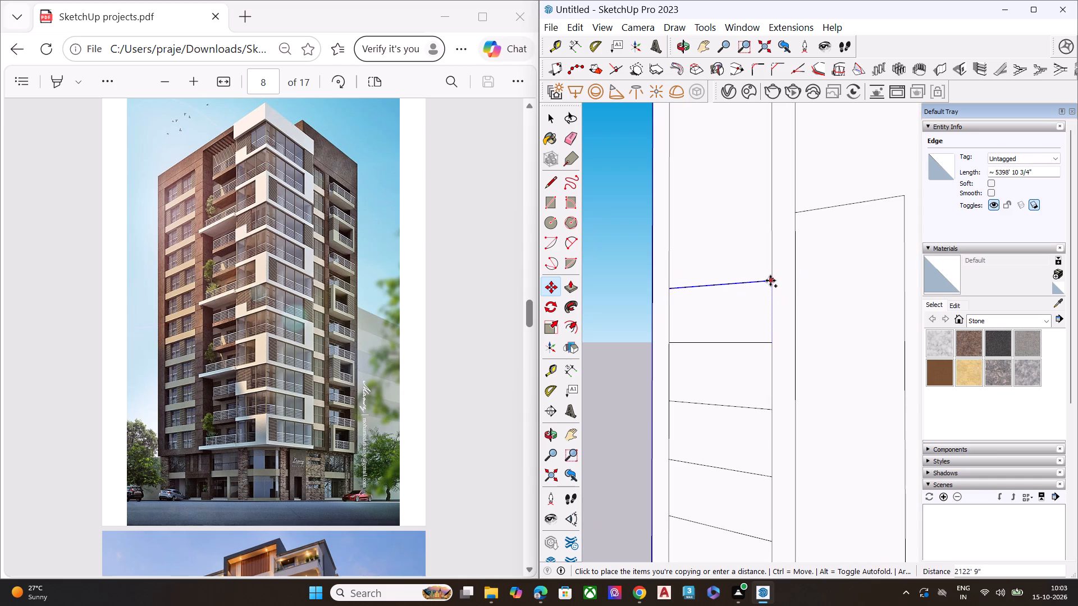
click(770, 281)
scroll(743, 334, down, 9)
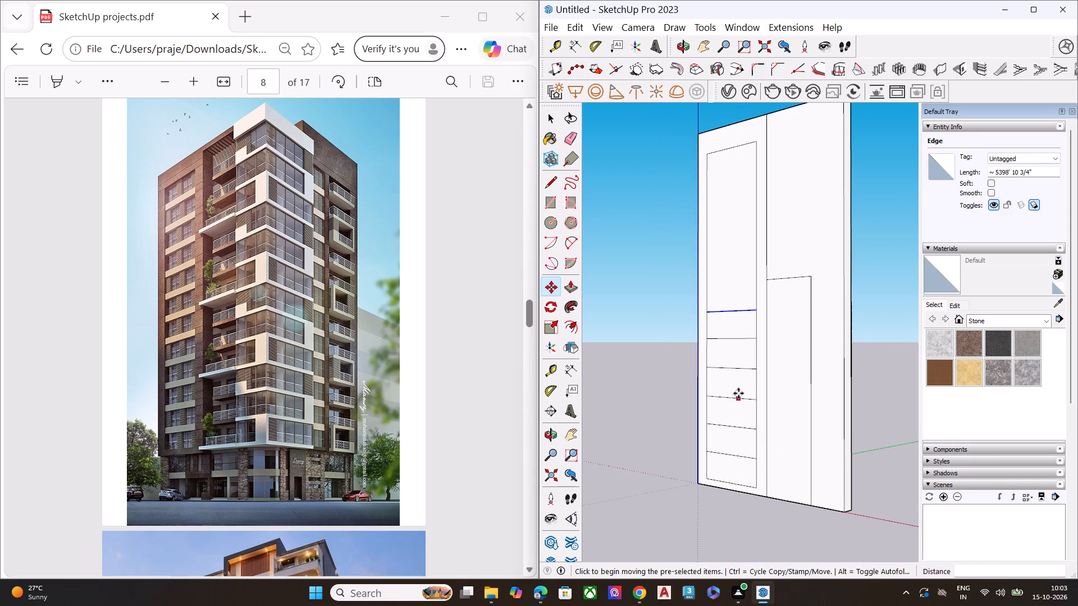
Copy all six division lines in the left inset upward together by about 13151' to continue the floor bands.
key(space)
ctrl+click(745, 336)
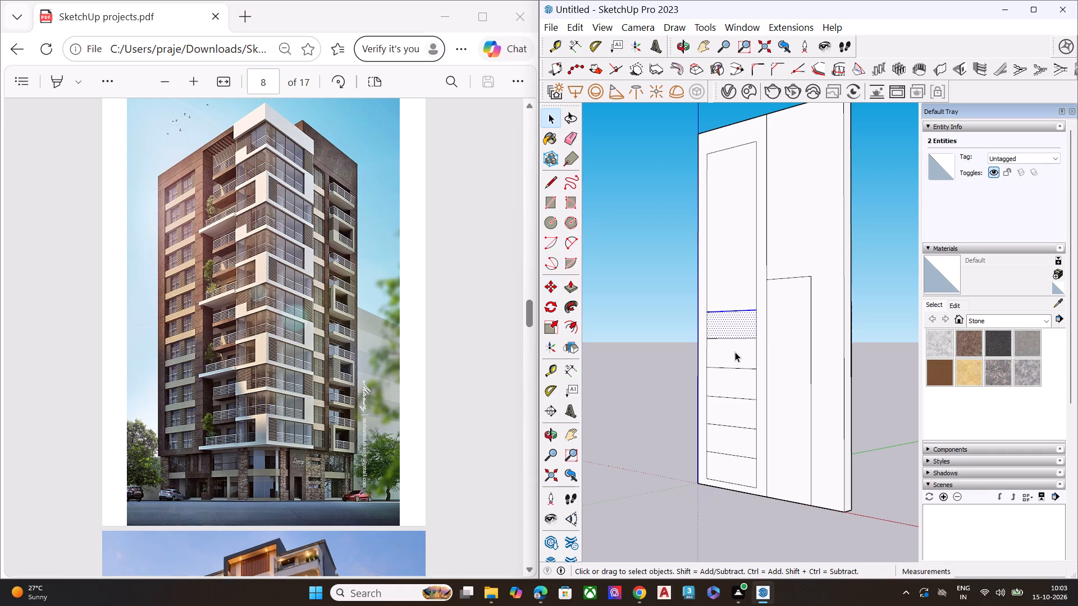
scroll(707, 351, down, 1)
click(662, 350)
ctrl+scroll(735, 333, up, 5)
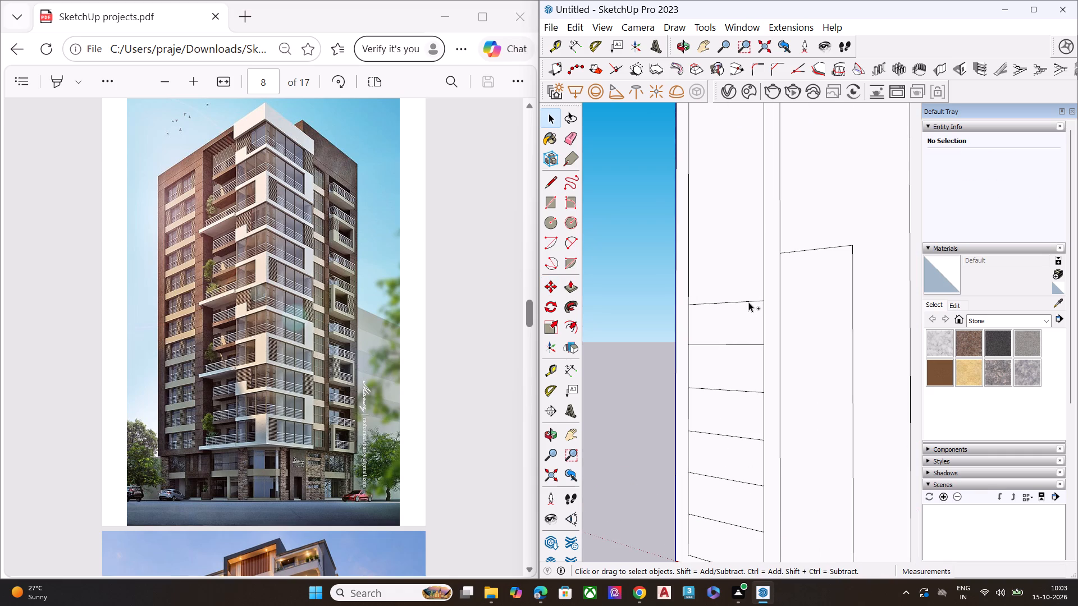
ctrl+click(748, 302)
ctrl+click(749, 346)
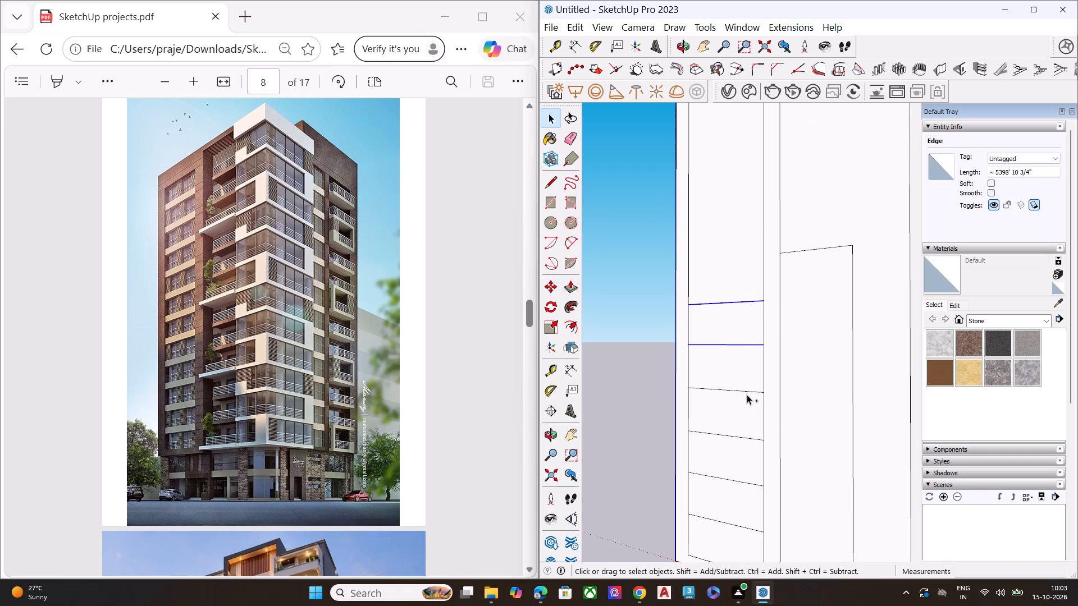
ctrl+click(750, 393)
ctrl+click(744, 439)
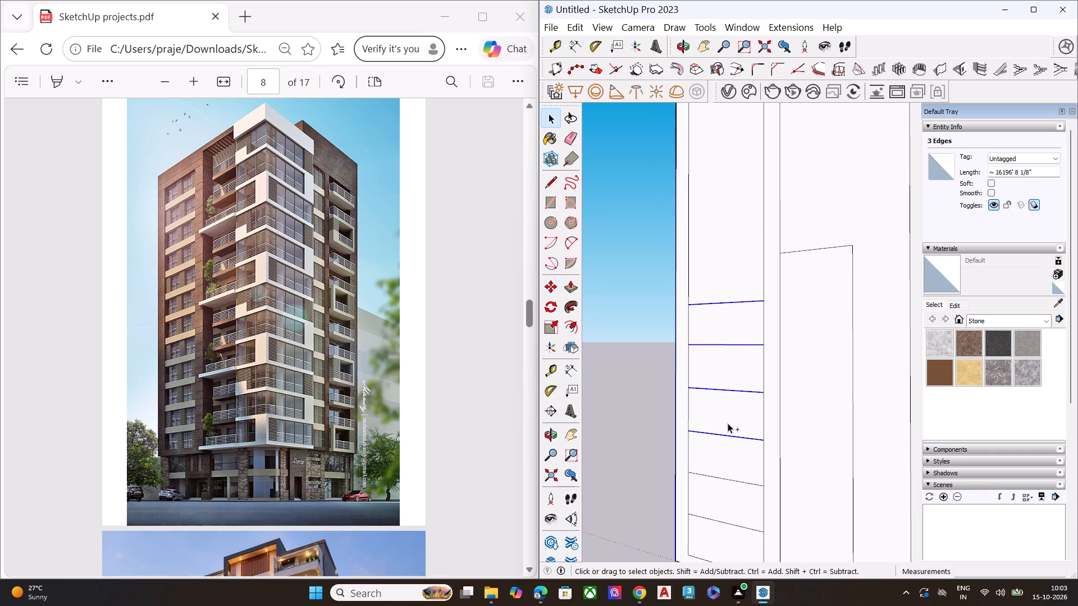
ctrl+scroll(723, 419, down, 4)
ctrl+scroll(727, 464, up, 4)
ctrl+click(739, 462)
ctrl+click(738, 508)
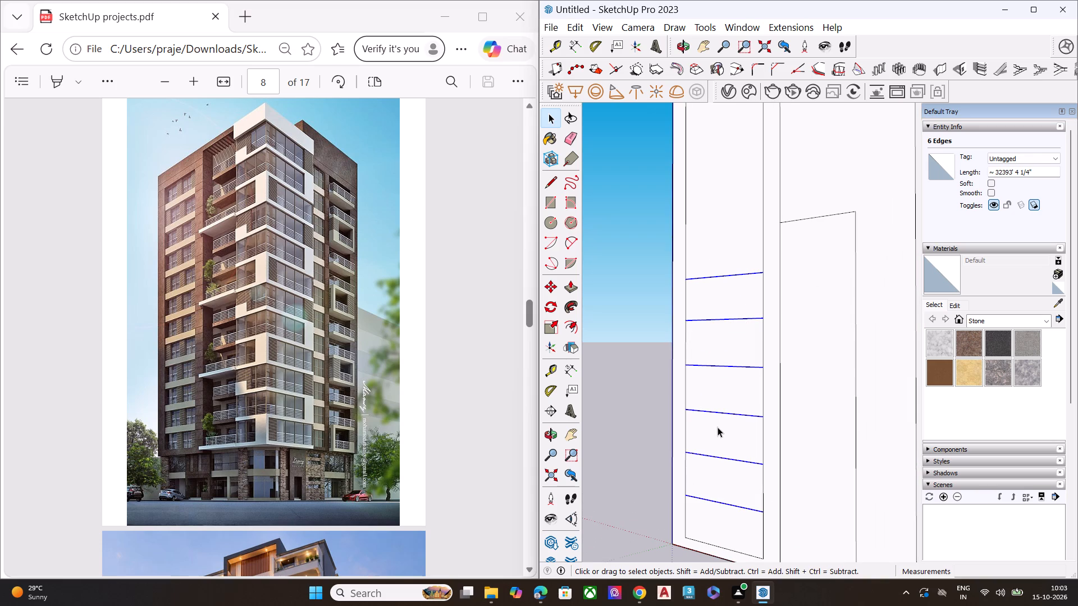
key(m)
click(762, 513)
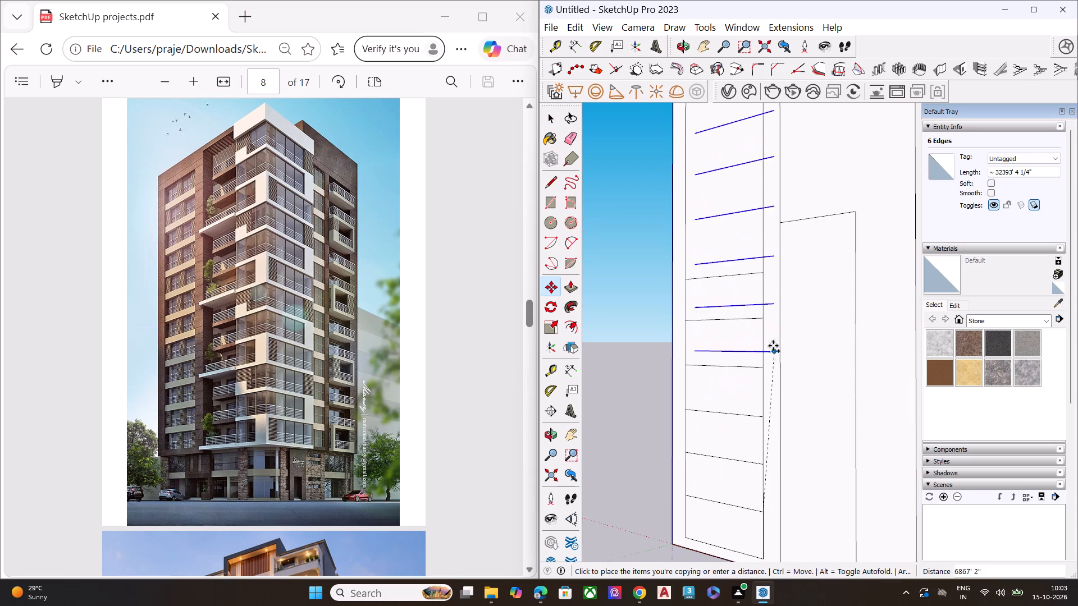
scroll(764, 244, up, 3)
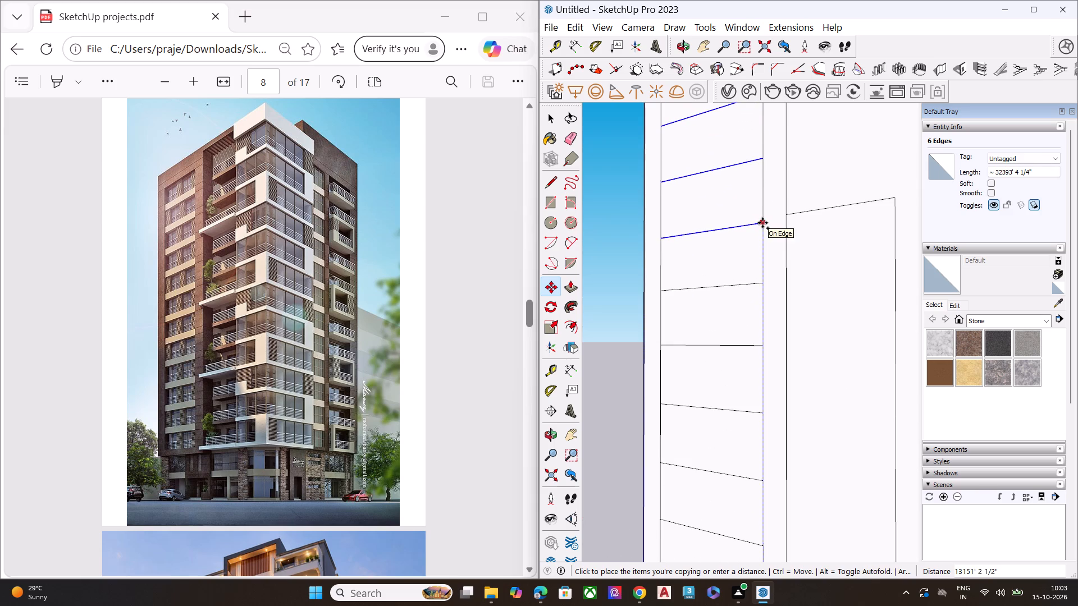
click(762, 223)
key(space)
scroll(719, 328, down, 1)
scroll(719, 330, up, 2)
scroll(720, 334, down, 1)
scroll(723, 357, up, 1)
scroll(724, 359, down, 1)
scroll(724, 362, up, 1)
scroll(726, 374, down, 10)
scroll(731, 409, up, 1)
scroll(731, 409, down, 1)
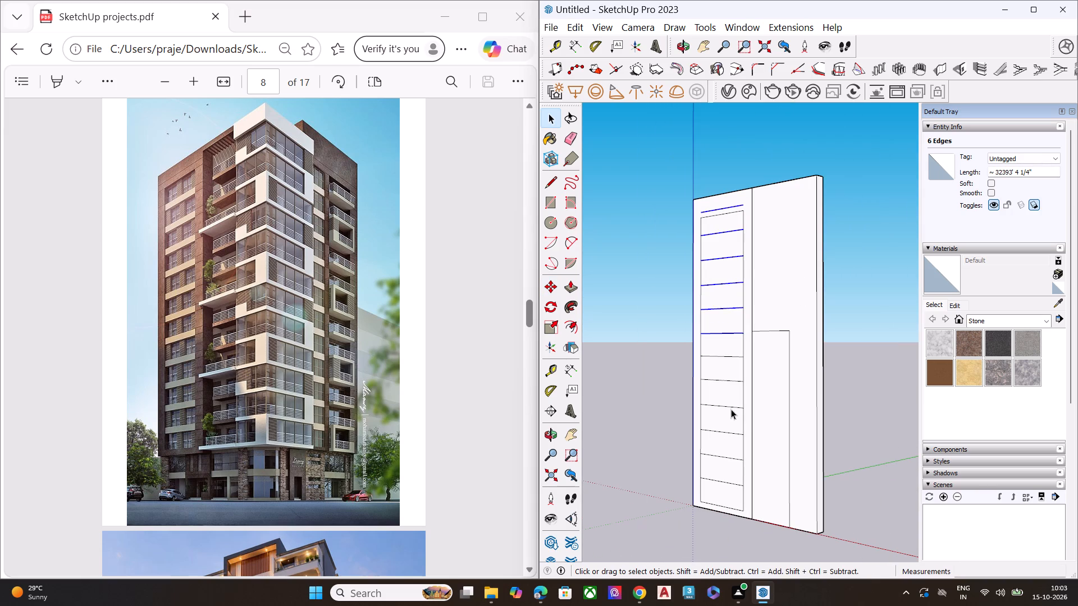
key(space)
click(884, 372)
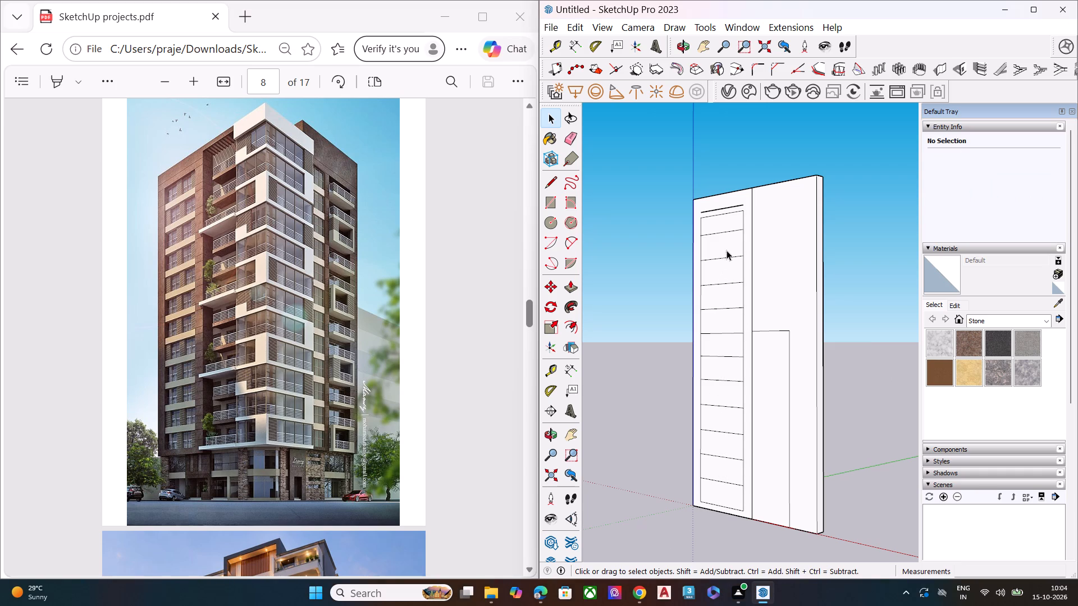
Delete the surplus division line above the left inset's top edge.
scroll(723, 210, up, 3)
scroll(723, 210, down, 1)
scroll(723, 210, up, 5)
click(722, 210)
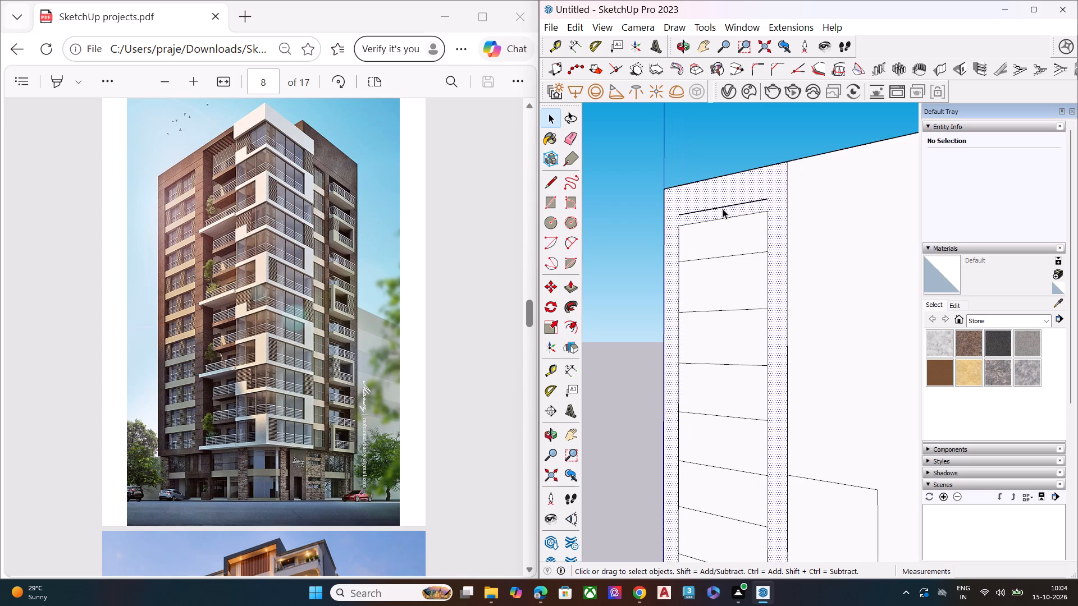
click(723, 209)
key(Delete)
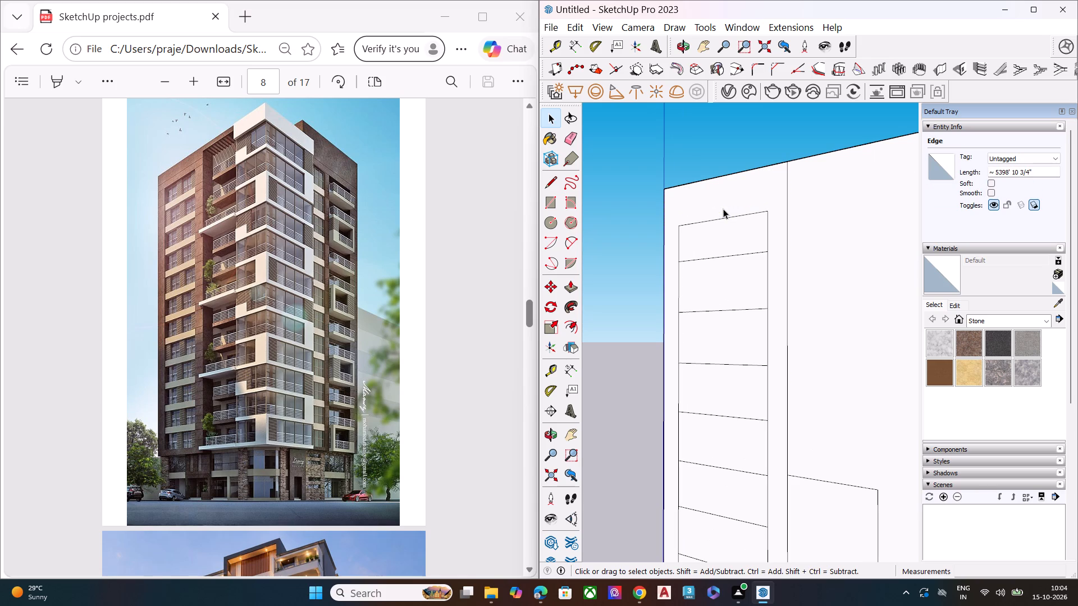
Scale the left inset's topmost band slightly taller by raising its top edge, keeping its bottom edge in place.
double_click(729, 227)
scroll(724, 213, up, 1)
scroll(724, 213, down, 1)
scroll(724, 213, up, 3)
key(s)
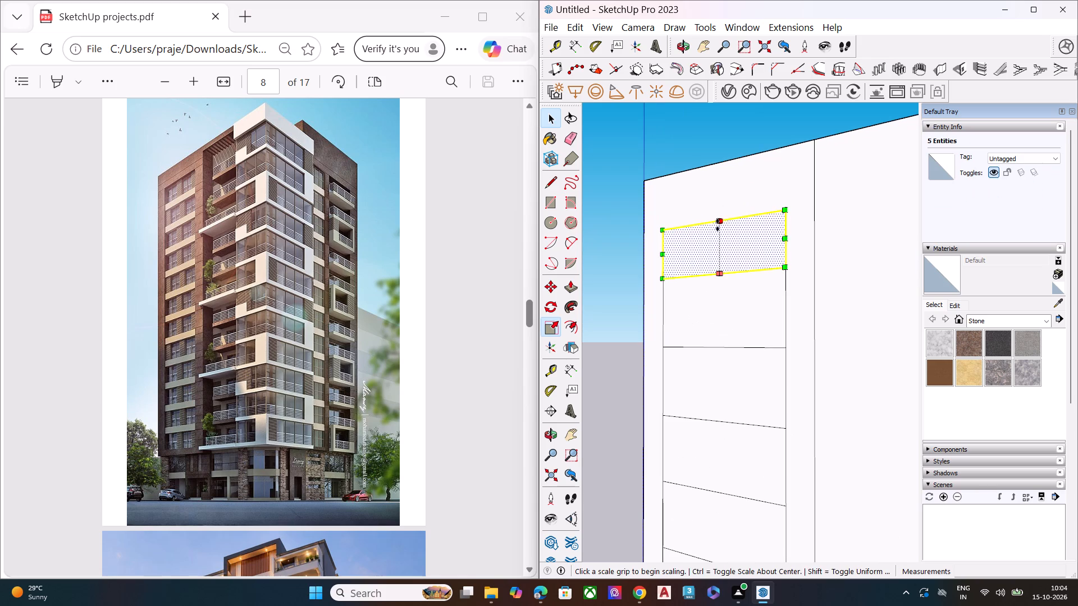
click(719, 219)
click(720, 212)
key(space)
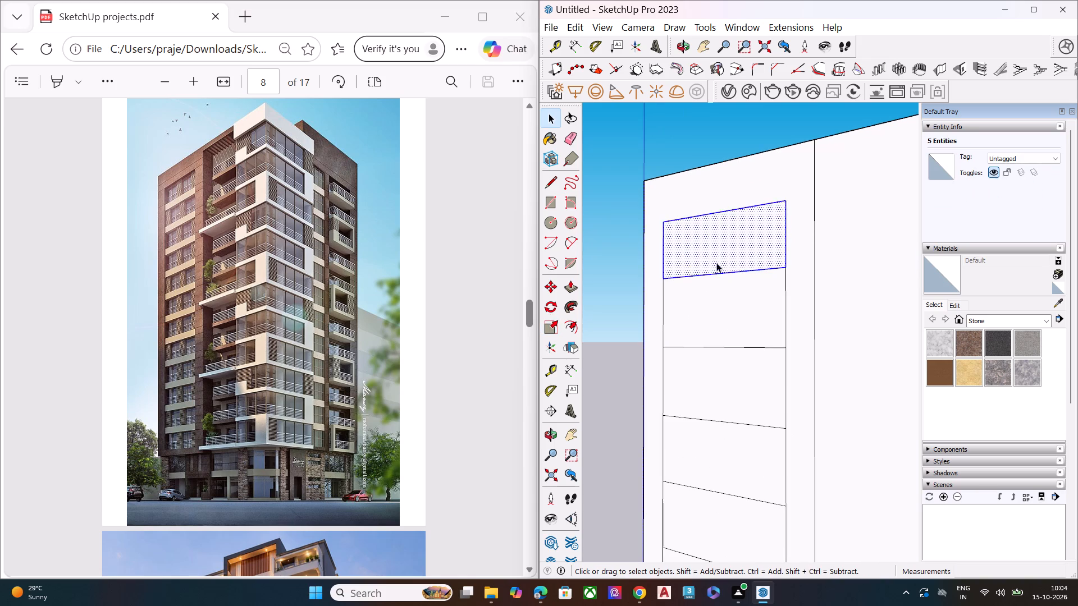
scroll(723, 270, down, 3)
click(747, 148)
scroll(716, 218, down, 8)
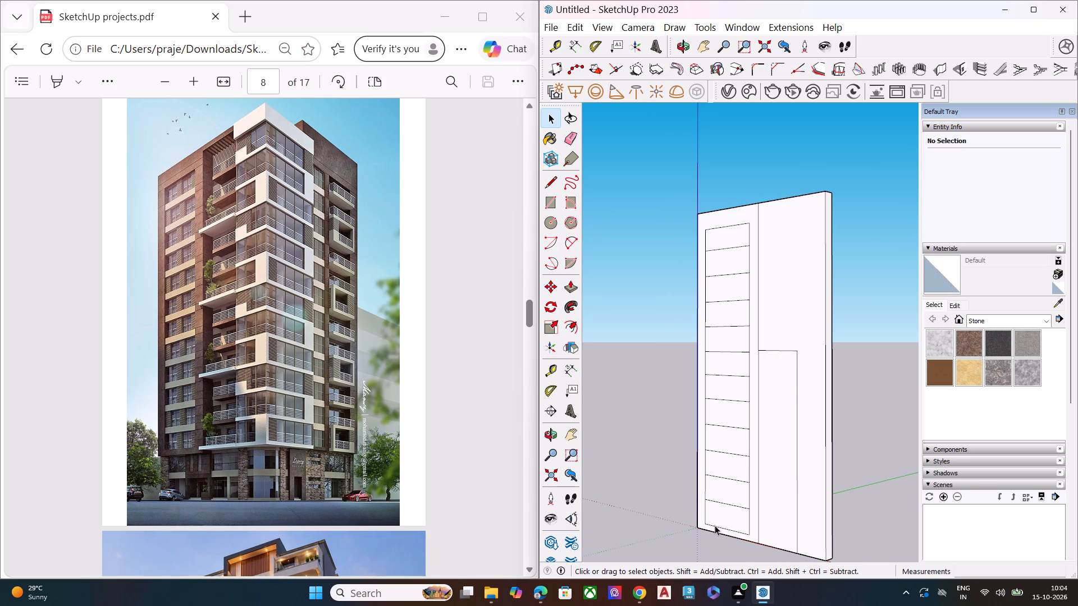
Copy the left inset's lowest division line about 399' downward along the inset's side edge.
scroll(739, 529, up, 6)
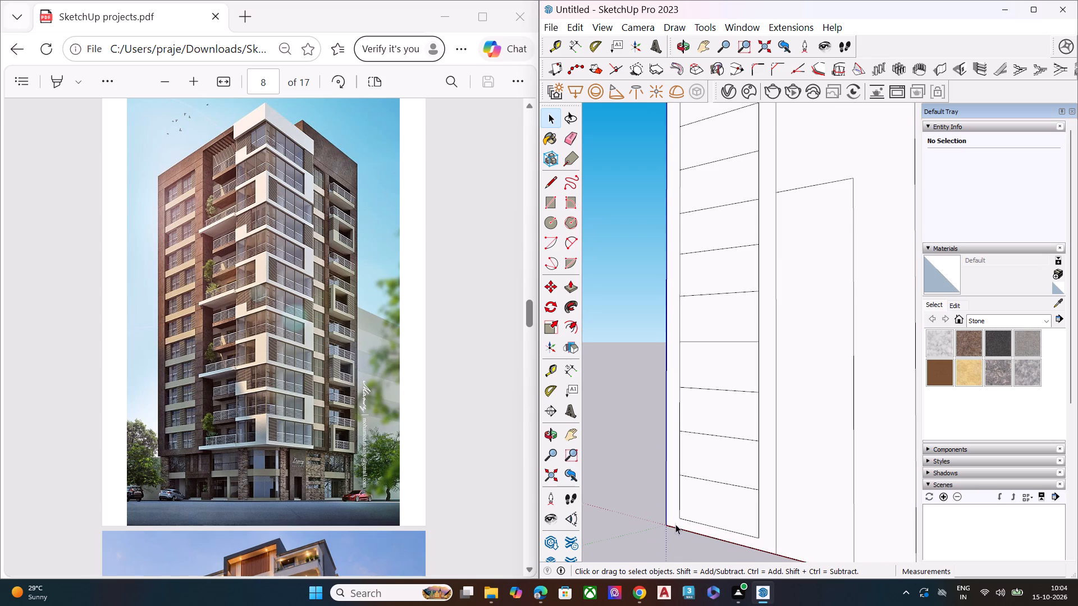
middle_drag(697, 535, 704, 486)
scroll(704, 486, up, 5)
scroll(725, 491, down, 1)
scroll(725, 491, up, 1)
click(744, 480)
click(747, 483)
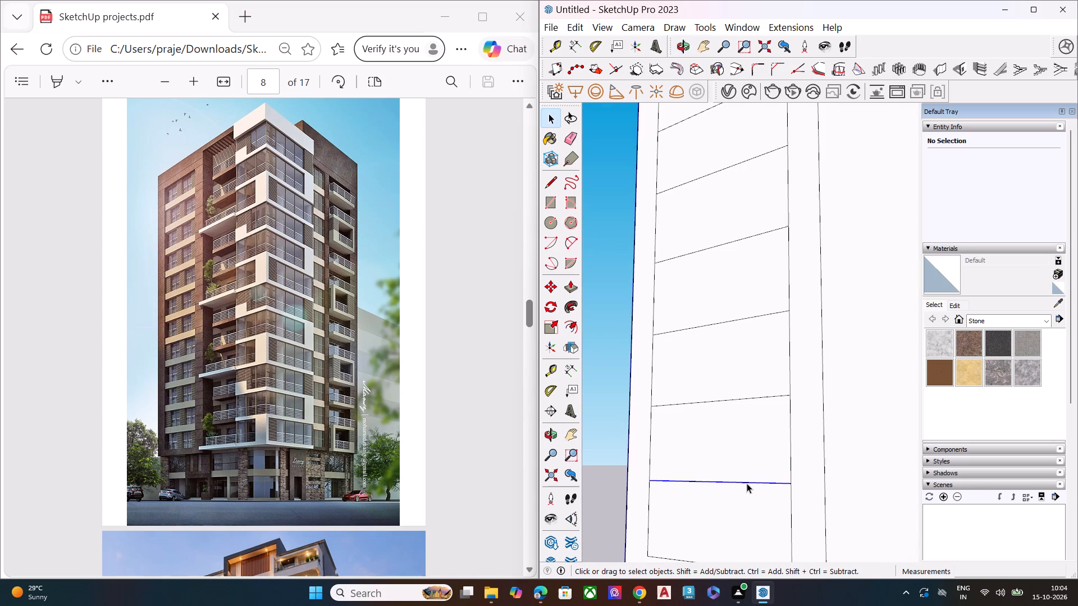
key(m)
click(790, 484)
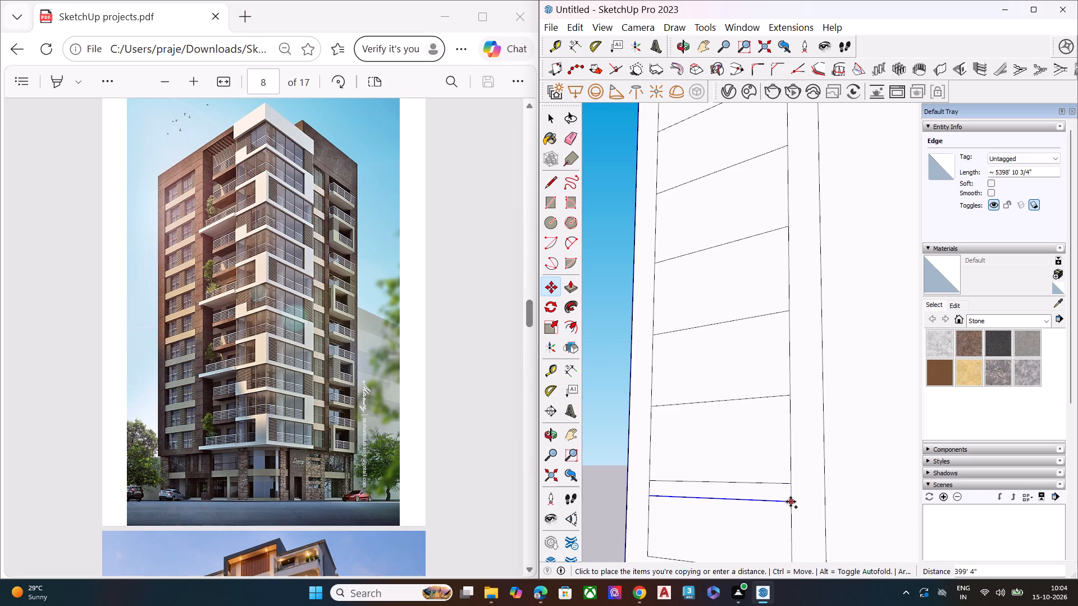
click(791, 502)
Copy the second original division line from the bottom about 484' downward to form a thin strip.
scroll(688, 461, down, 5)
middle_drag(741, 498, 710, 549)
scroll(739, 499, up, 2)
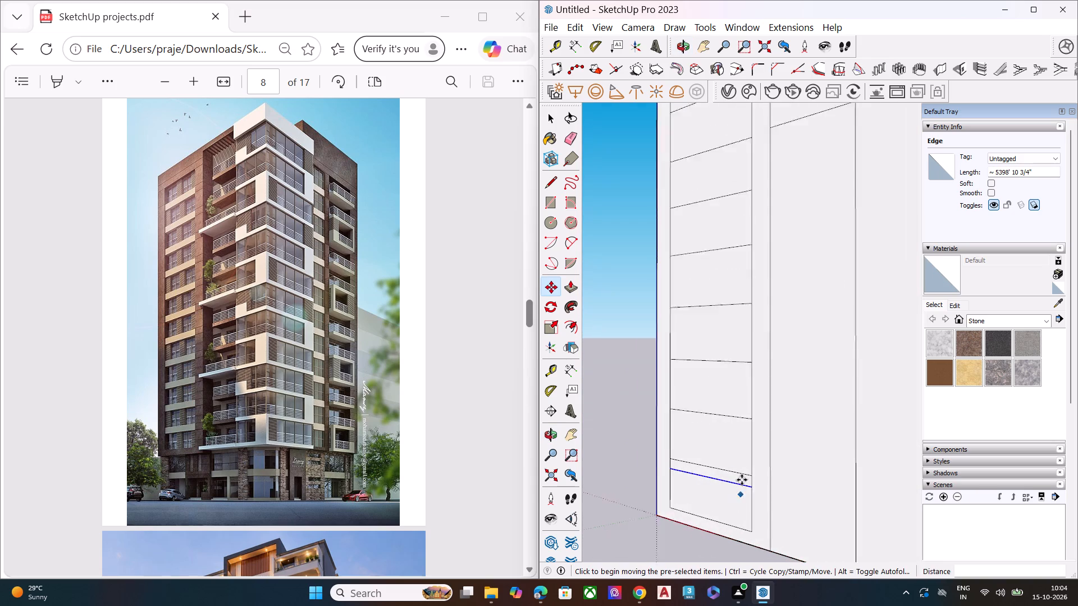
scroll(742, 480, up, 2)
key(space)
click(741, 394)
click(749, 396)
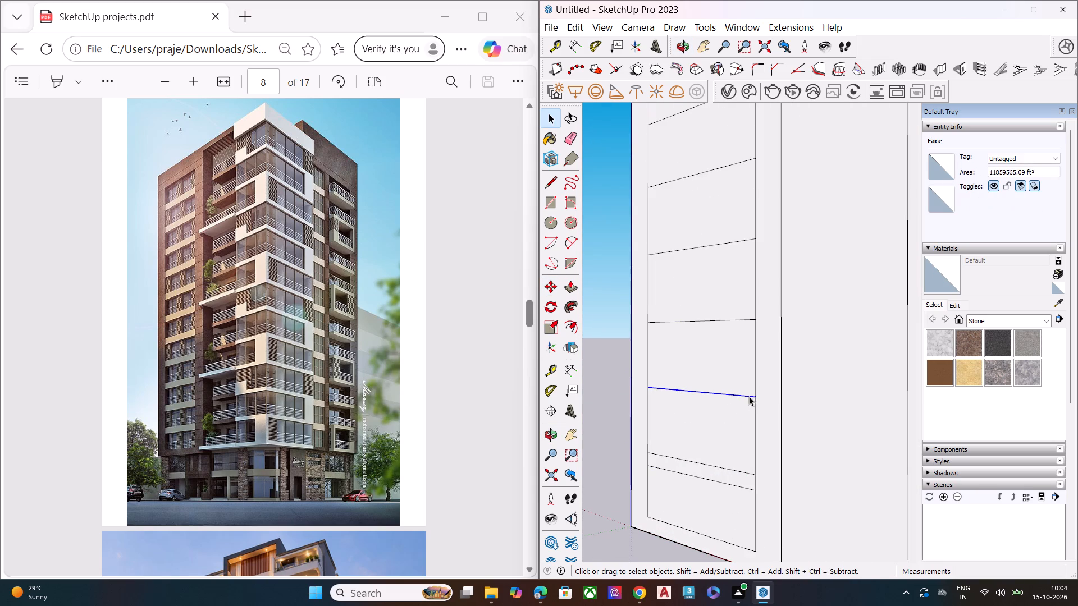
key(m)
click(756, 398)
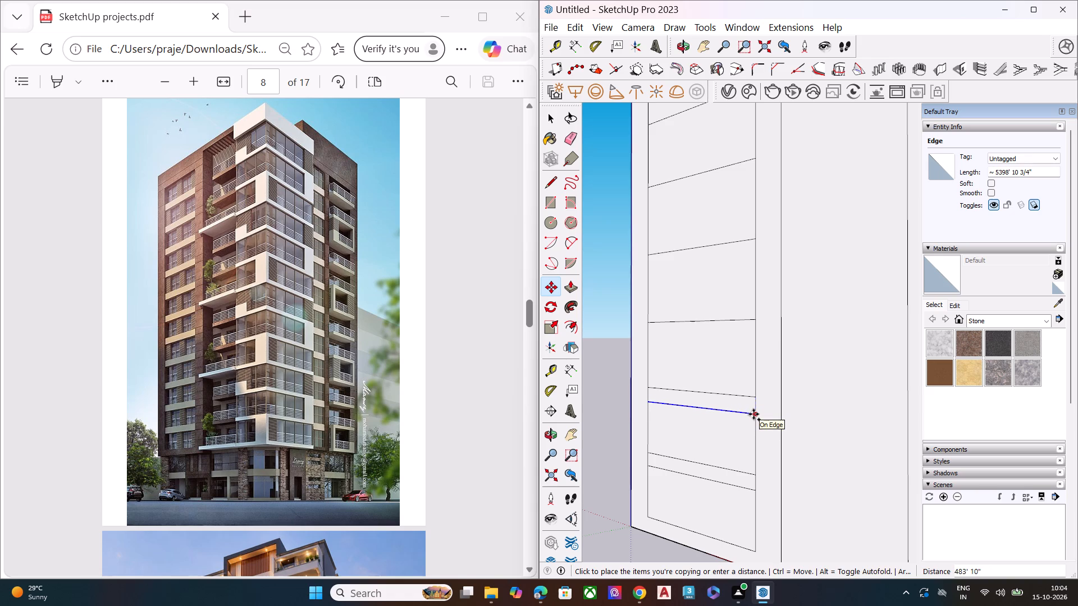
click(753, 414)
key(space)
Copy the third original division line from the bottom about 498' downward.
scroll(725, 425, down, 4)
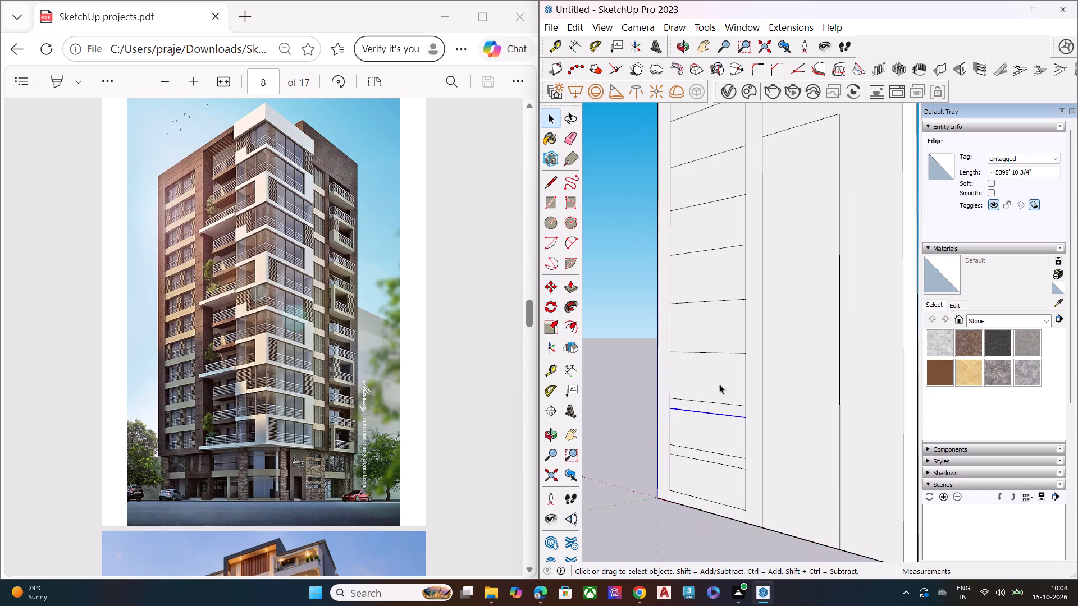
scroll(729, 343, up, 2)
click(732, 355)
key(m)
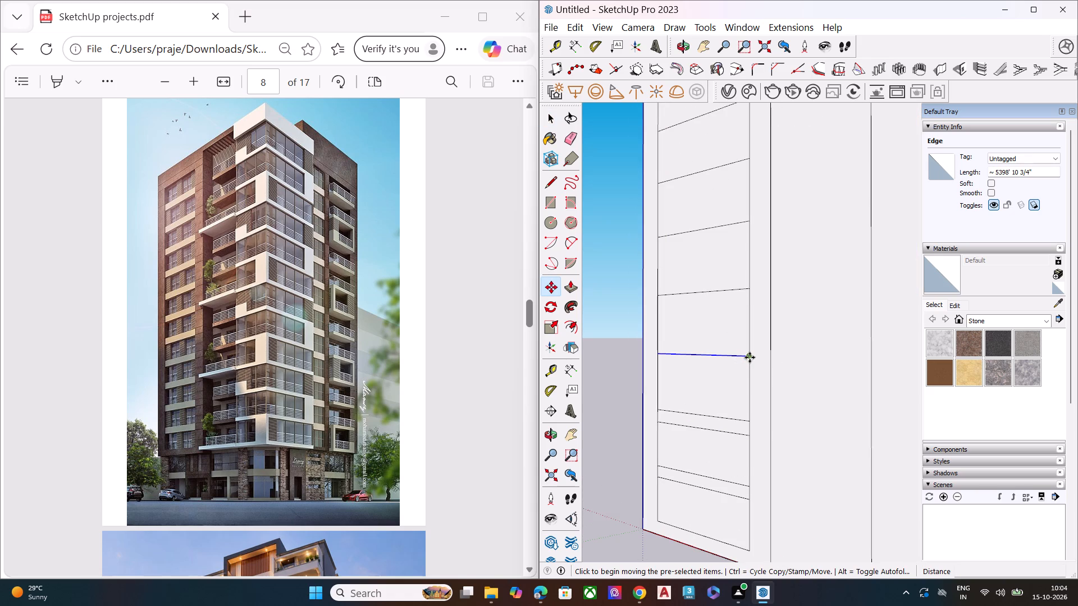
click(750, 357)
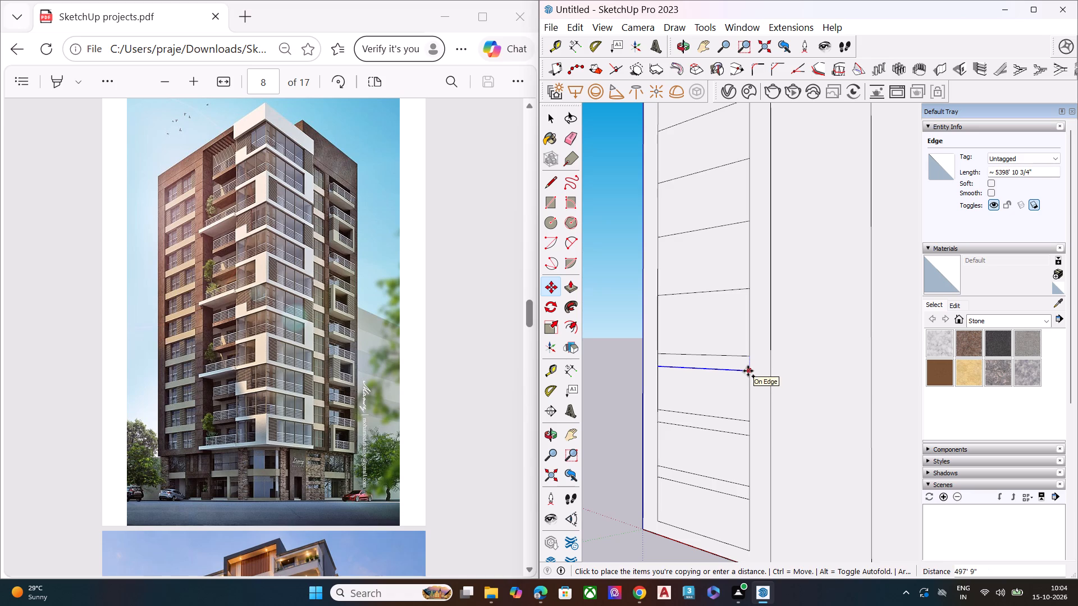
click(748, 371)
Copy the fourth original division line from the bottom about 479' downward.
scroll(706, 393, down, 4)
scroll(710, 322, up, 5)
key(space)
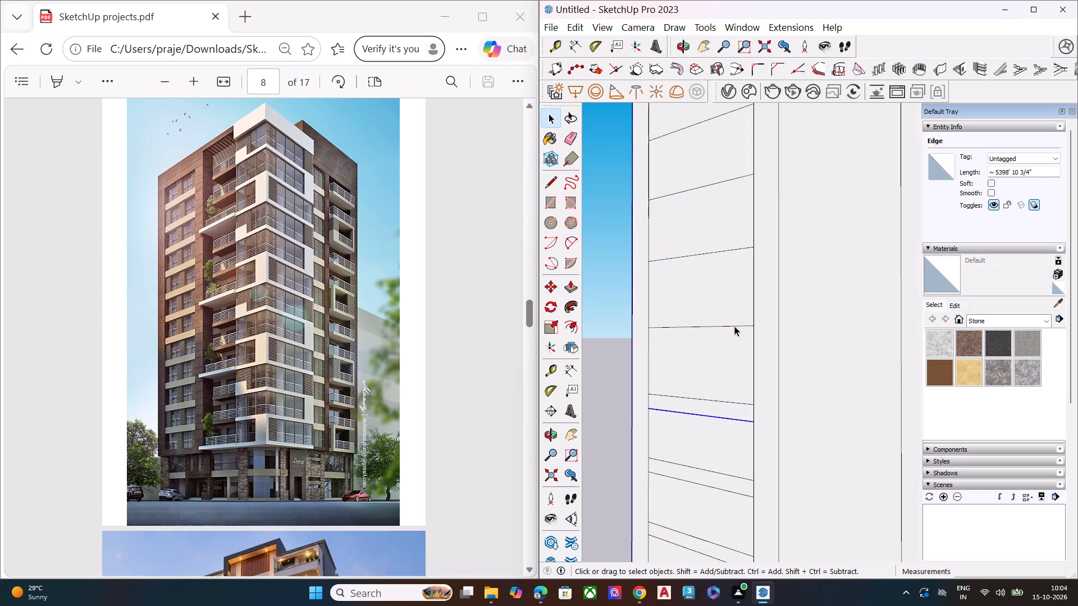
click(734, 326)
key(m)
click(754, 326)
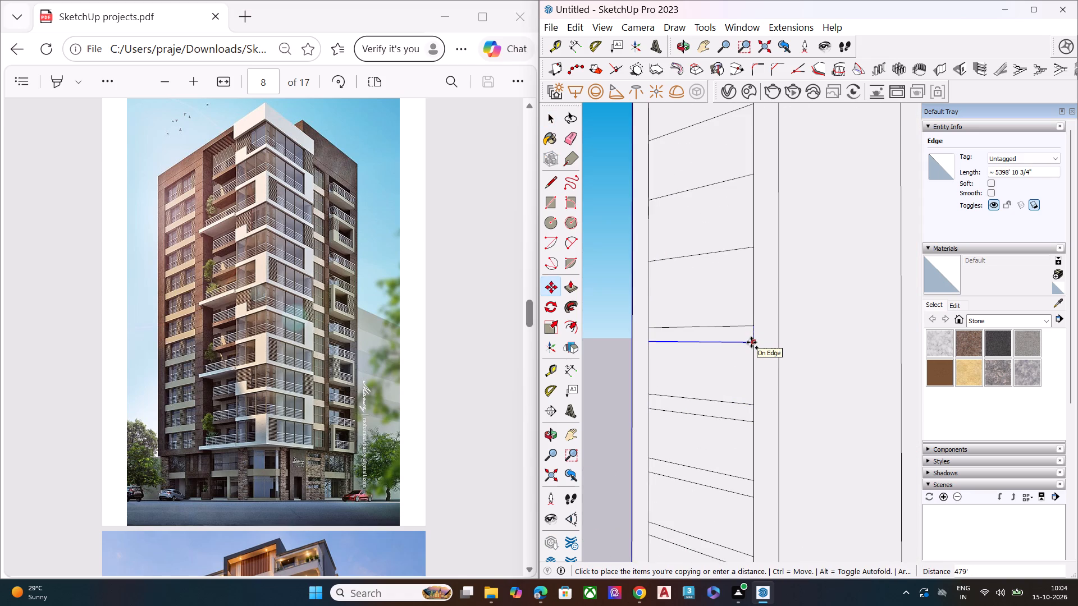
click(751, 342)
Copy the fifth original division line from the bottom about 444' downward.
scroll(704, 351, down, 6)
middle_drag(710, 394, 686, 401)
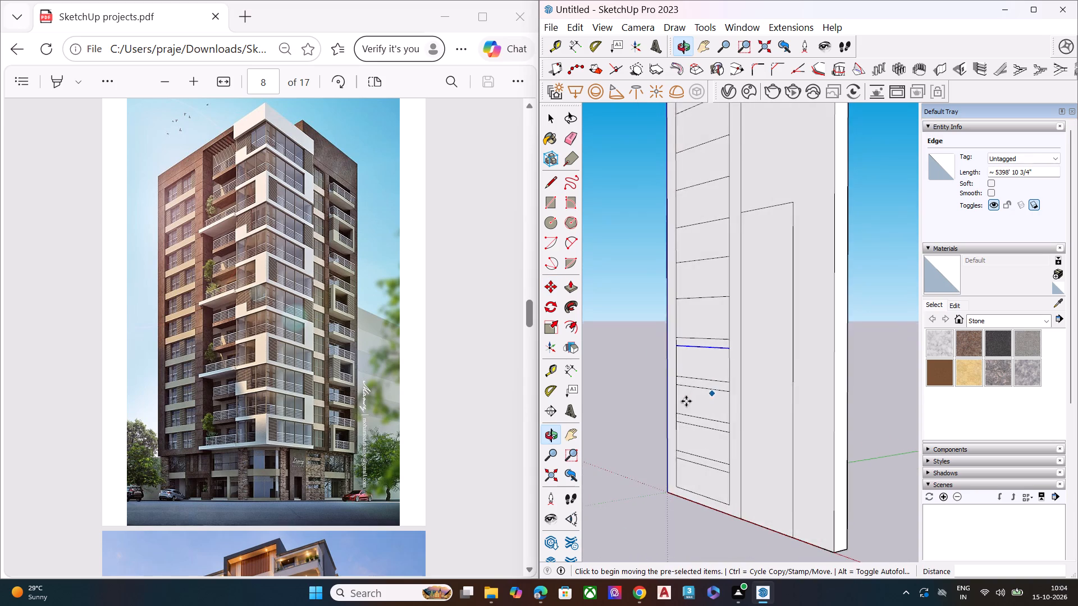
scroll(707, 311, up, 6)
key(space)
click(728, 287)
click(731, 291)
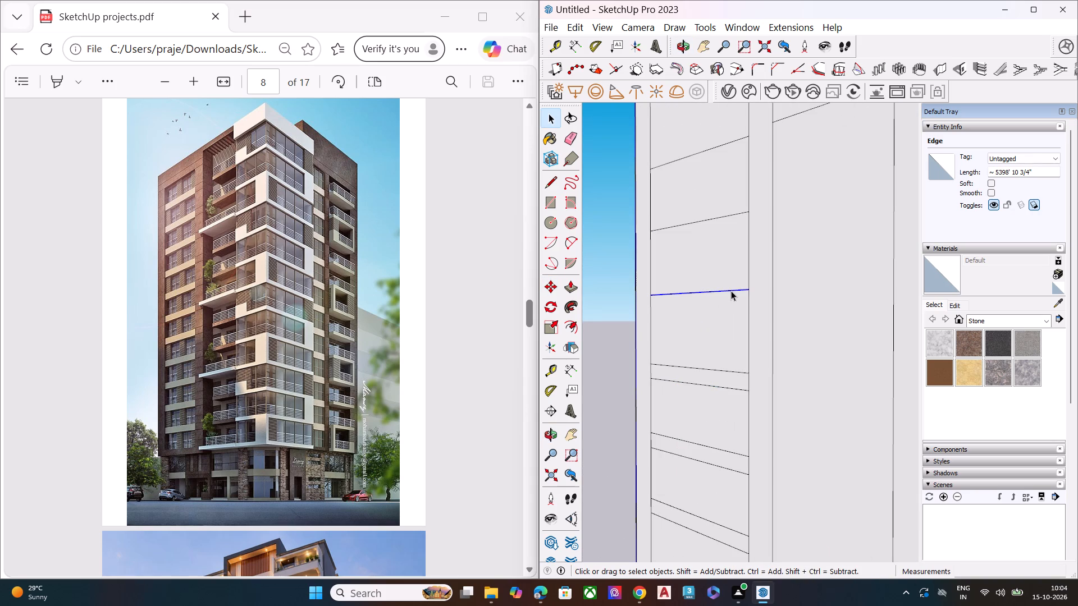
key(m)
click(750, 292)
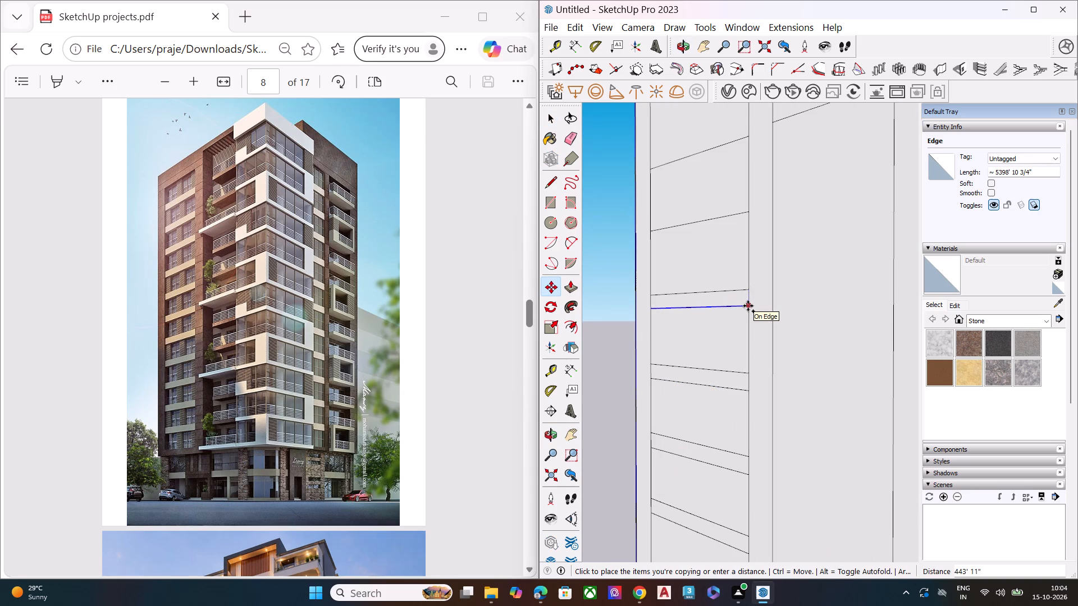
click(748, 306)
Copy the sixth original division line from the bottom about 527' downward.
scroll(714, 342, down, 7)
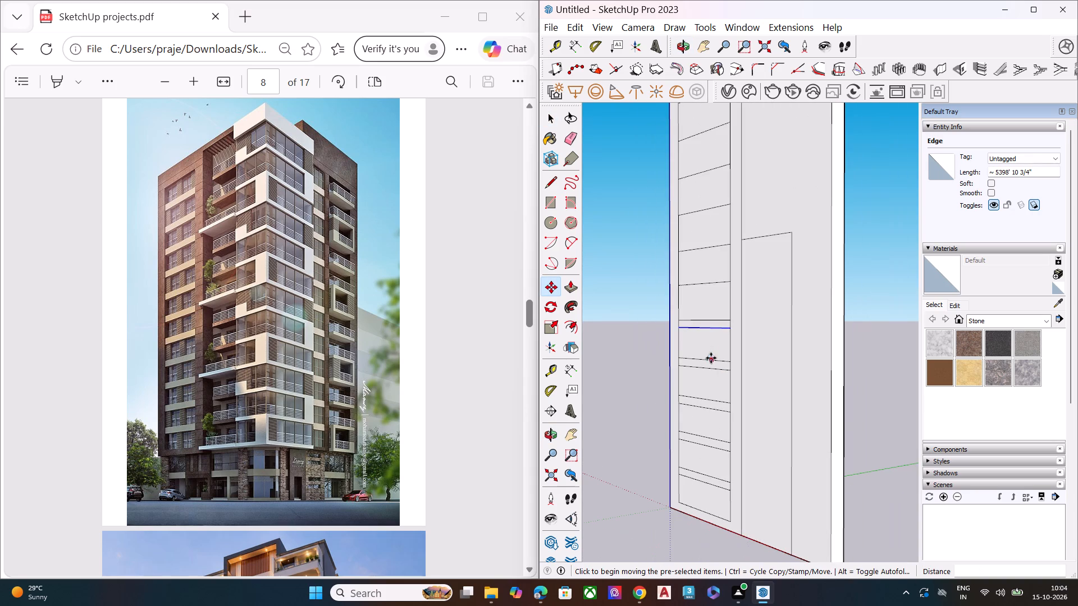
scroll(700, 408, up, 3)
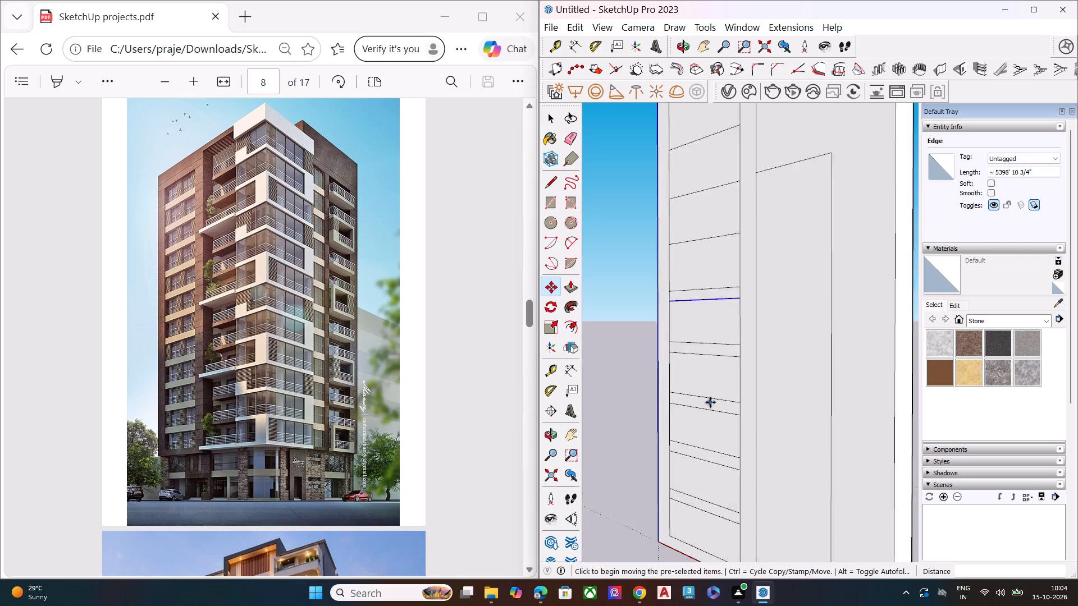
scroll(710, 402, up, 4)
scroll(720, 359, down, 11)
key(space)
click(728, 283)
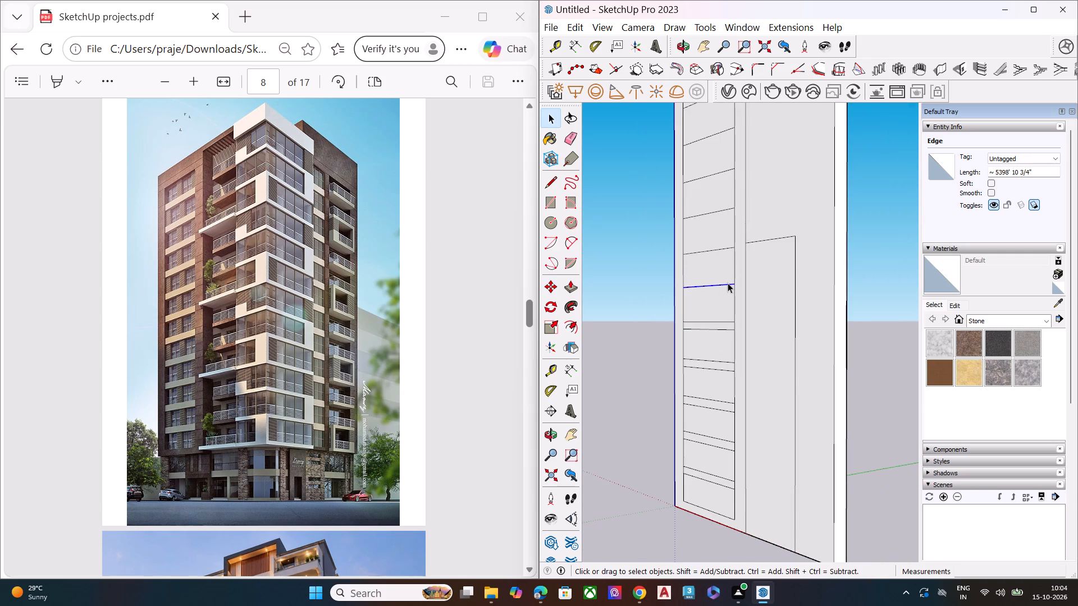
key(m)
click(734, 285)
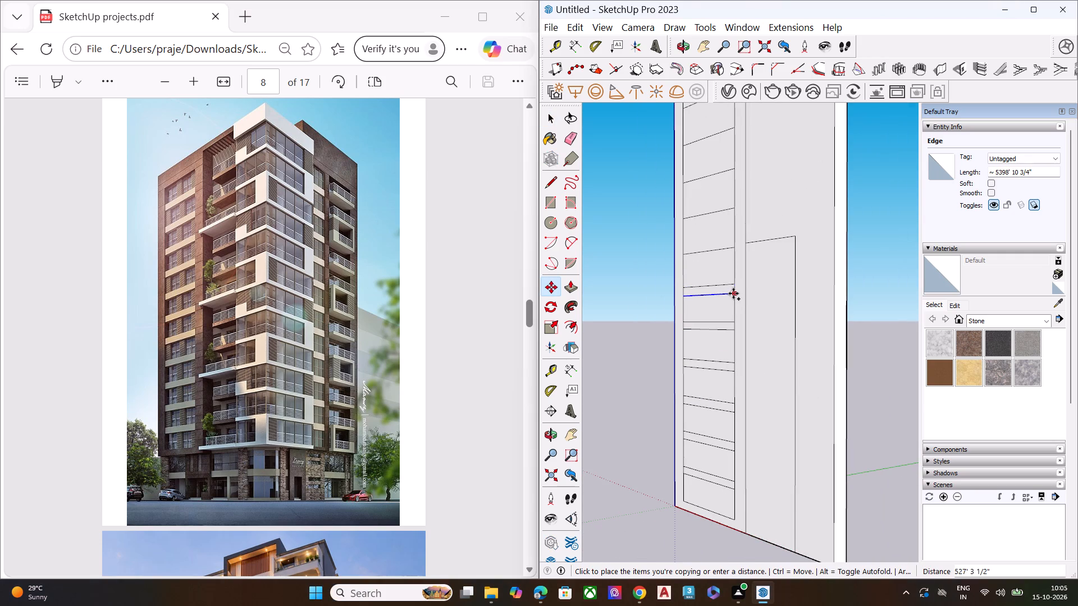
click(733, 293)
Copy the left inset's seventh original division line from the bottom about 516' downward.
scroll(712, 347, down, 4)
scroll(721, 250, up, 8)
key(space)
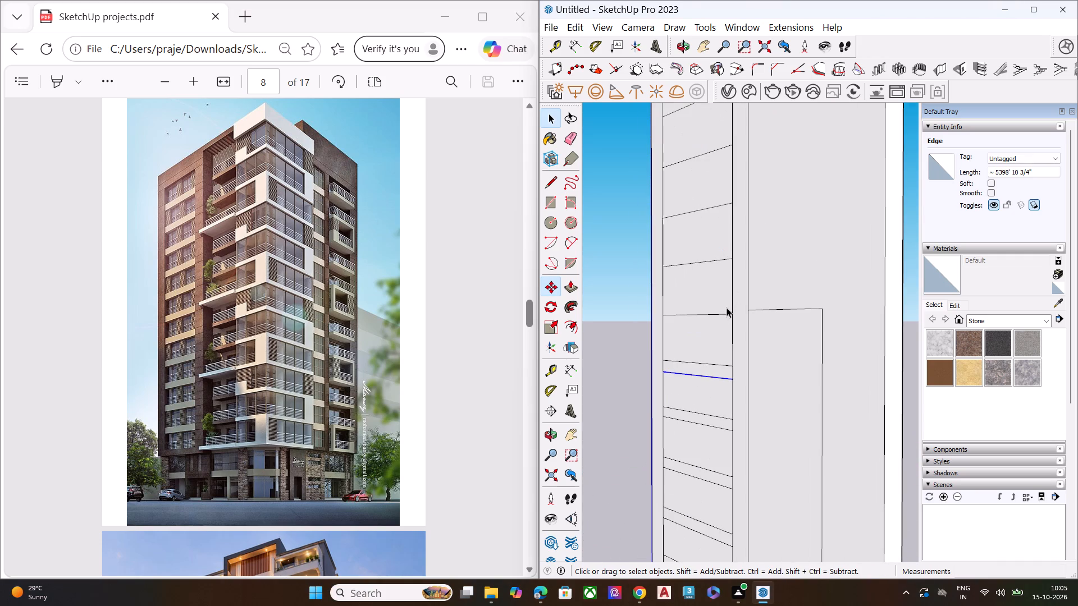
double_click(723, 312)
click(724, 313)
click(725, 313)
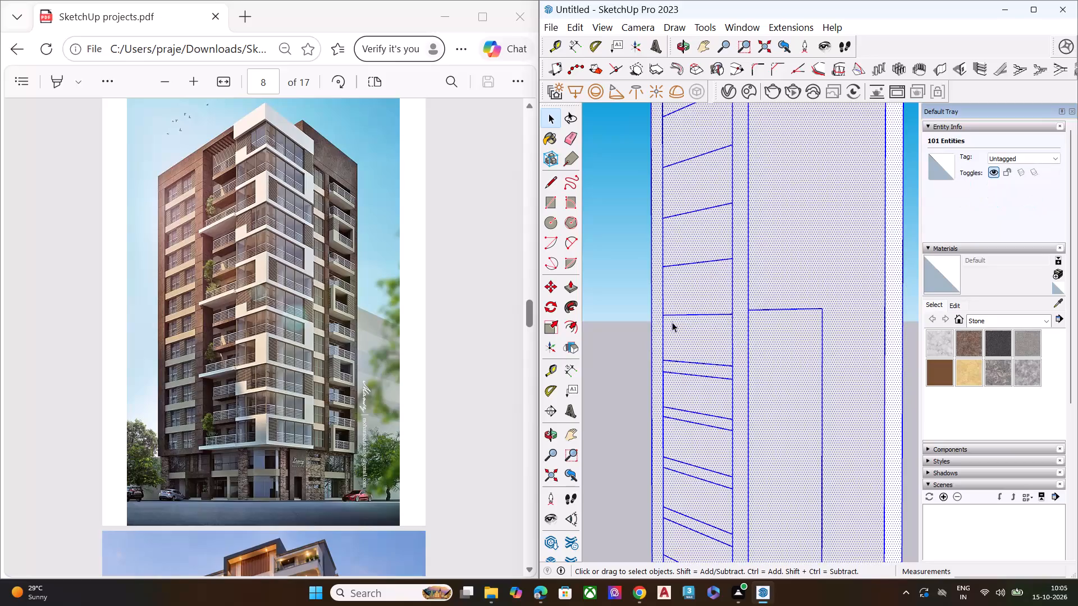
click(634, 327)
click(706, 314)
key(m)
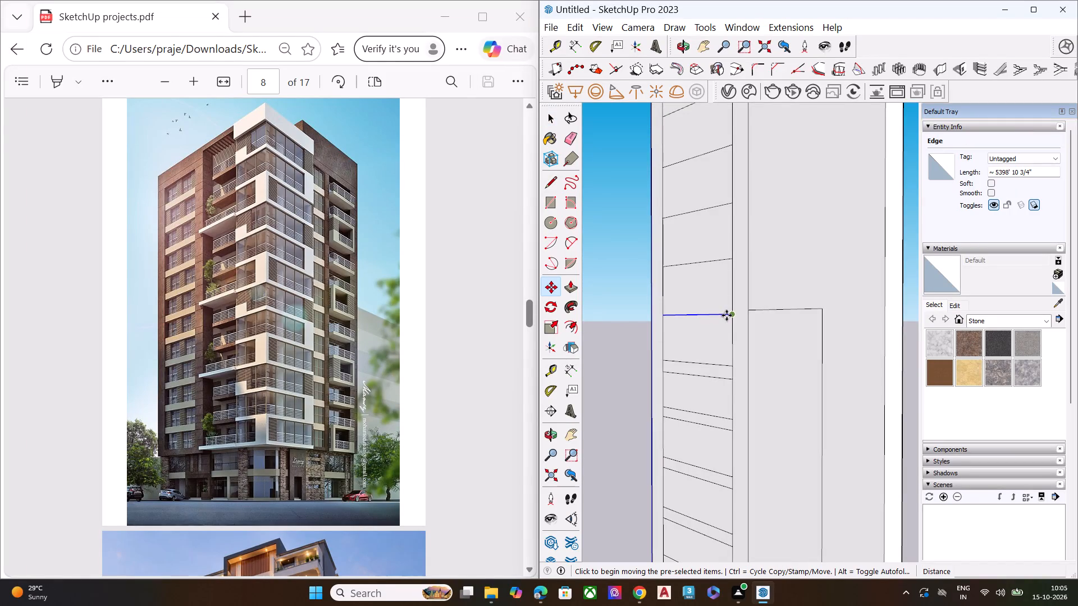
click(734, 314)
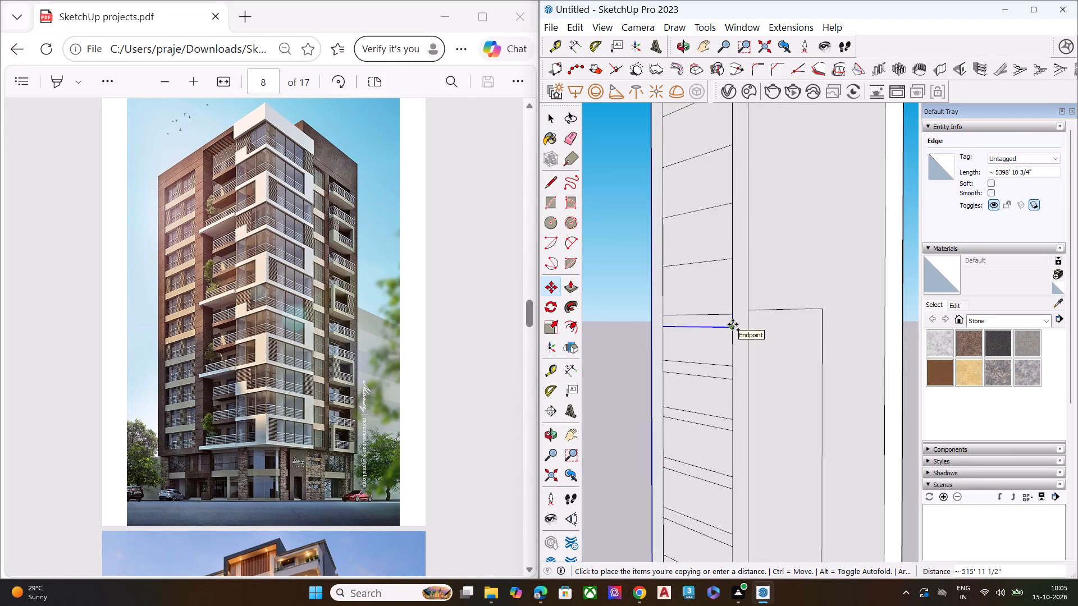
click(733, 324)
Copy the left inset's eighth original division line from the bottom about 536' downward.
scroll(675, 343, down, 9)
middle_drag(692, 369, 707, 371)
scroll(697, 319, up, 2)
scroll(697, 312, down, 1)
scroll(697, 310, up, 3)
scroll(697, 310, down, 1)
scroll(697, 310, up, 4)
key(space)
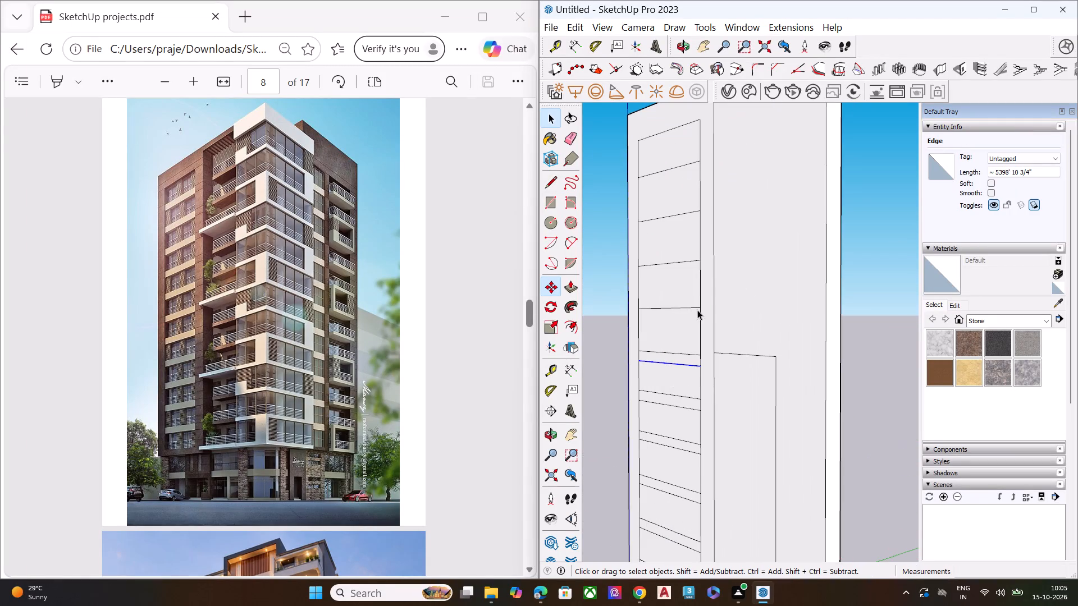
click(691, 307)
key(m)
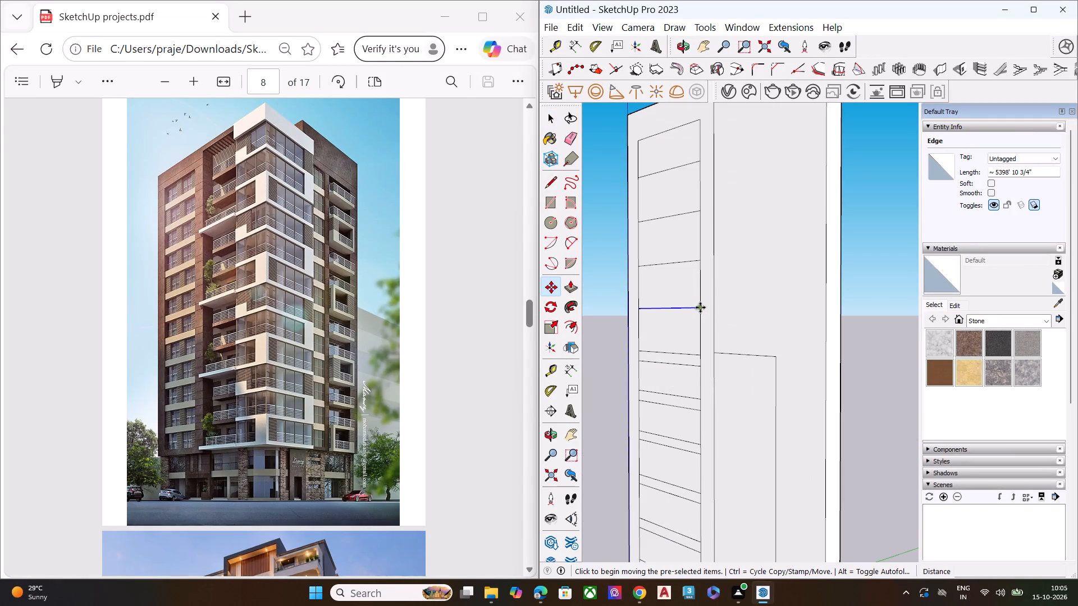
click(700, 307)
click(701, 319)
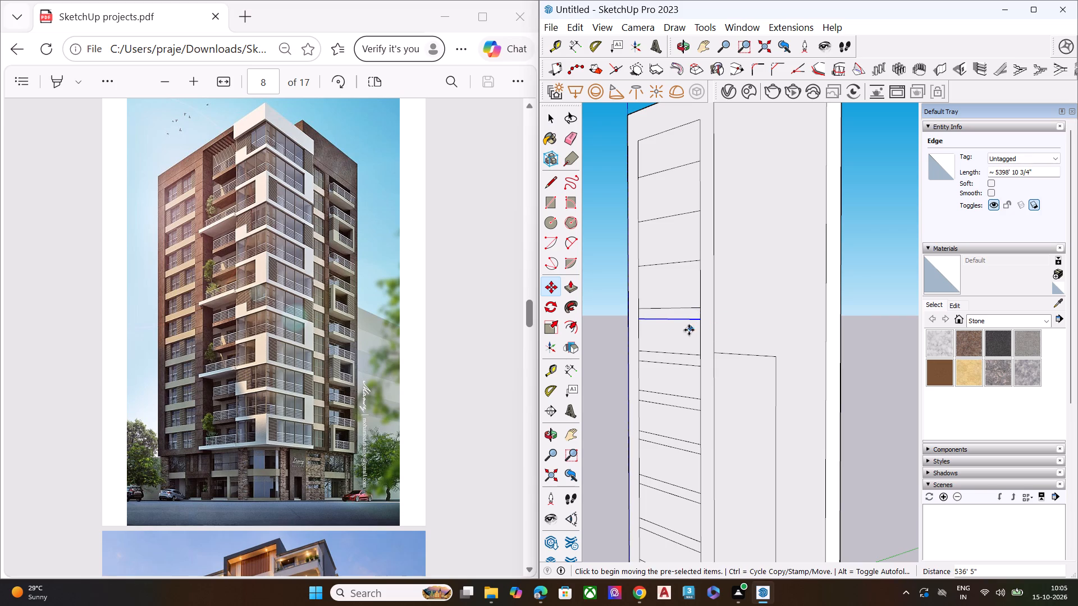
Copy the left inset's ninth original division line from the bottom about 515' downward.
scroll(683, 332, down, 6)
key(space)
scroll(674, 291, up, 2)
scroll(675, 291, down, 2)
scroll(679, 291, up, 3)
click(686, 291)
click(691, 292)
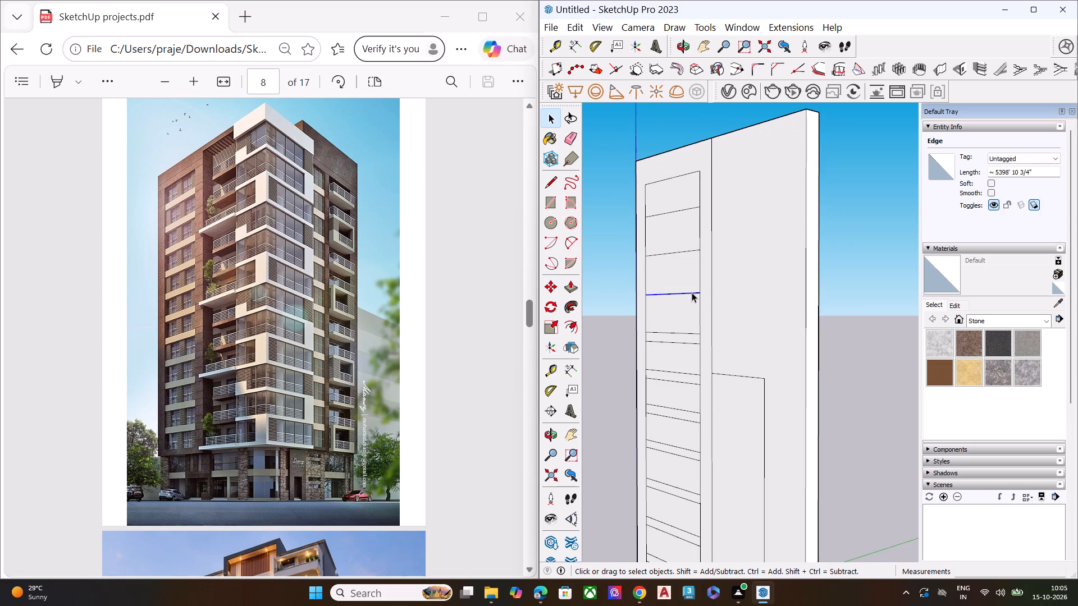
key(m)
click(700, 296)
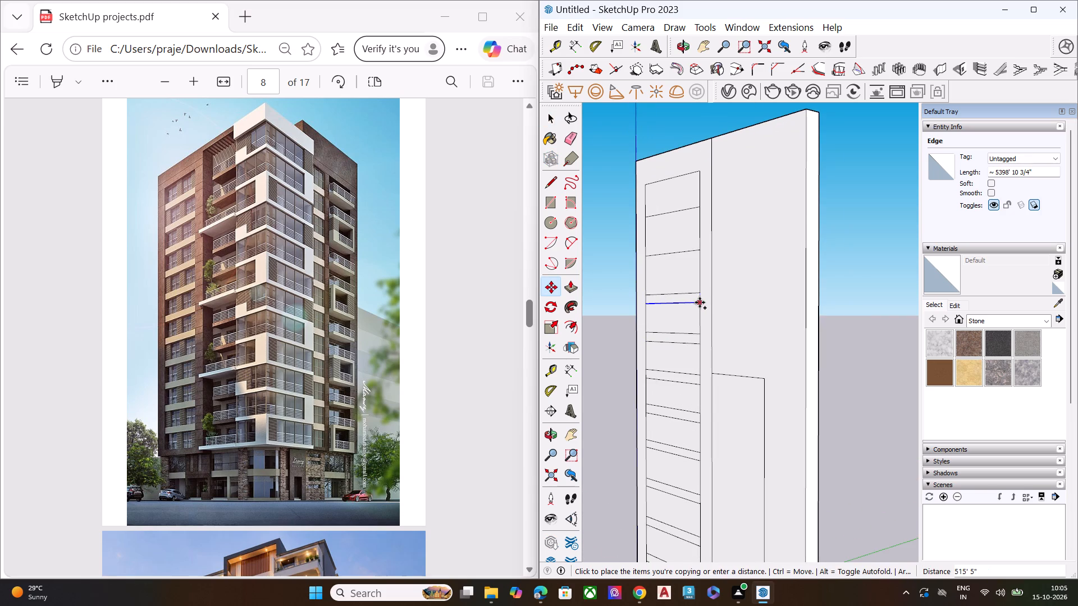
click(700, 302)
Copy the left inset's tenth original division line from the bottom a short distance downward.
scroll(682, 252, up, 1)
scroll(682, 252, down, 1)
scroll(682, 252, up, 3)
key(space)
click(700, 248)
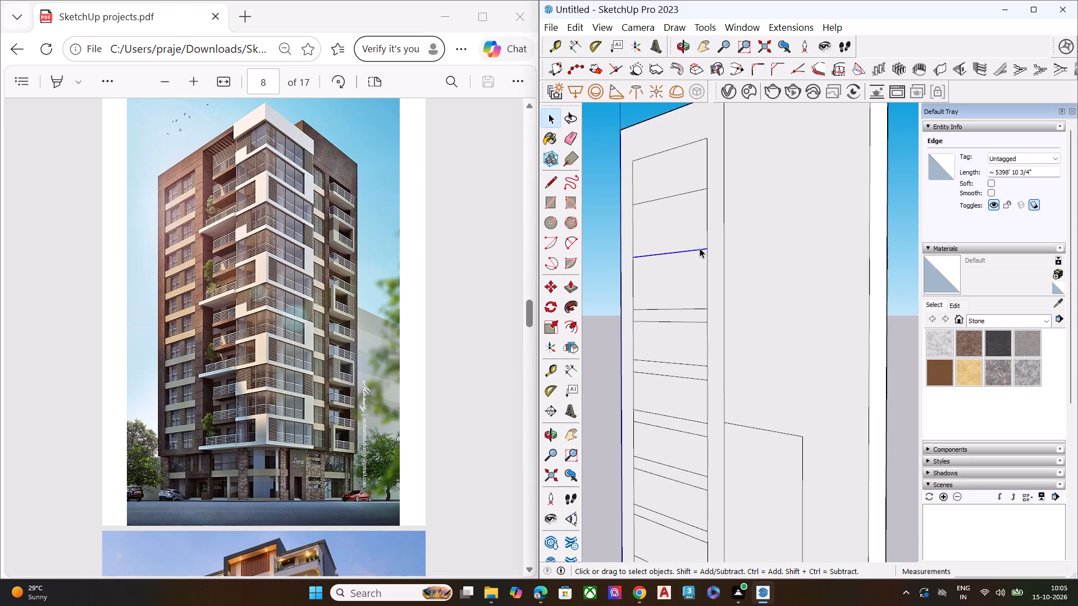
Copy the left inset's eleventh original division line from the bottom about 484' downward.
key(m)
click(708, 250)
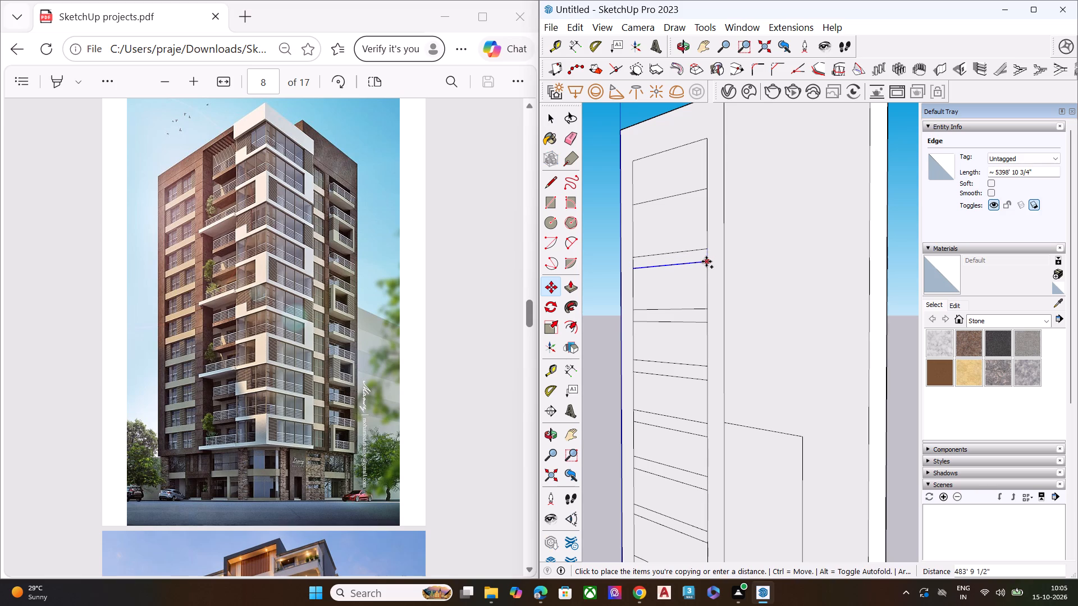
click(706, 261)
scroll(677, 273, down, 3)
key(space)
Copy the left inset's topmost original division line about 454' downward.
scroll(682, 216, up, 5)
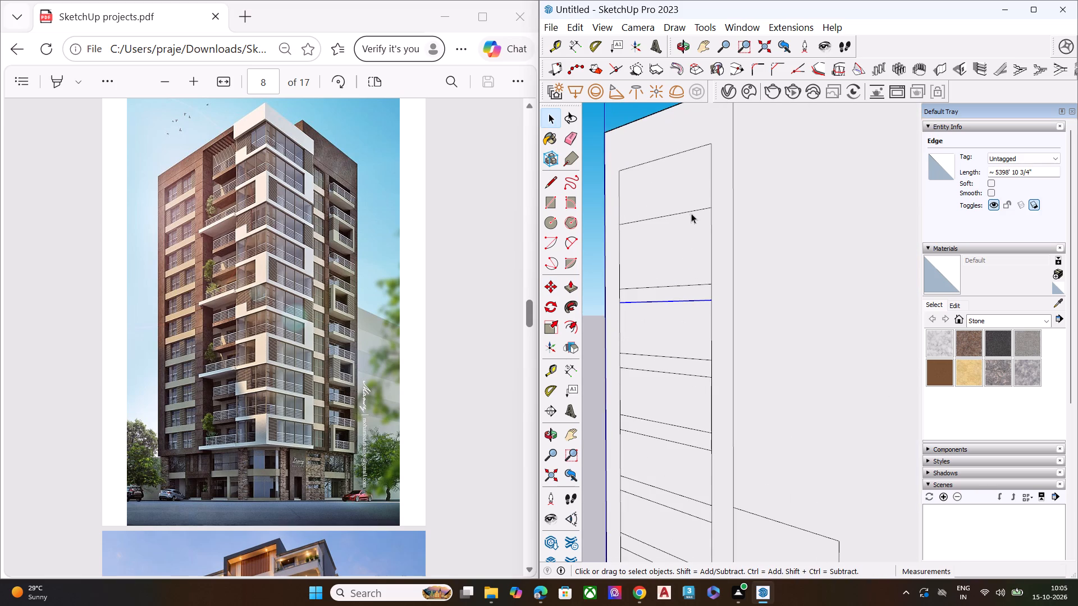
click(692, 212)
key(m)
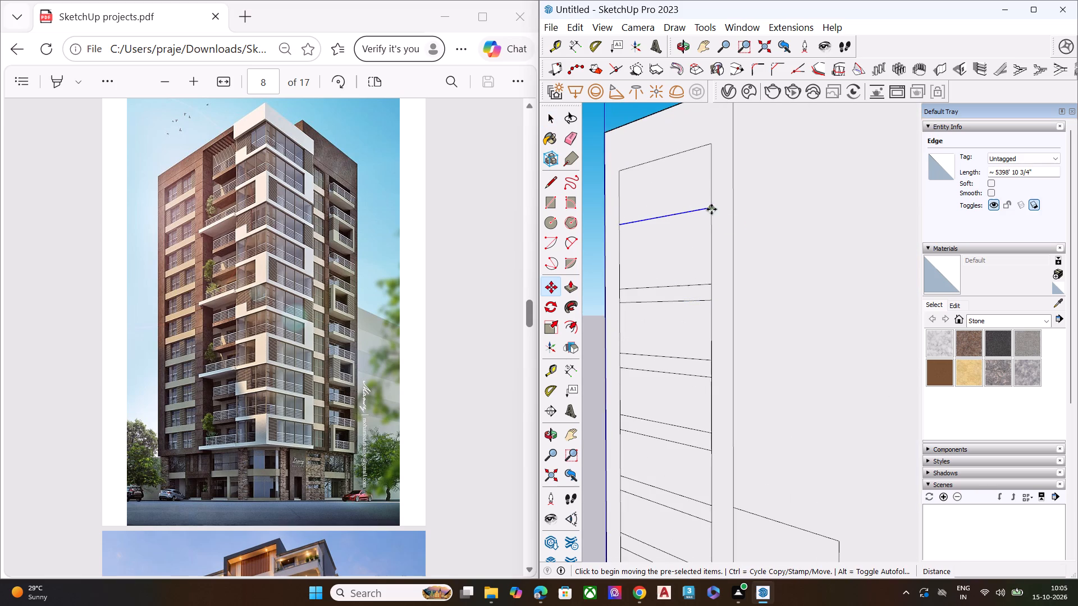
click(711, 207)
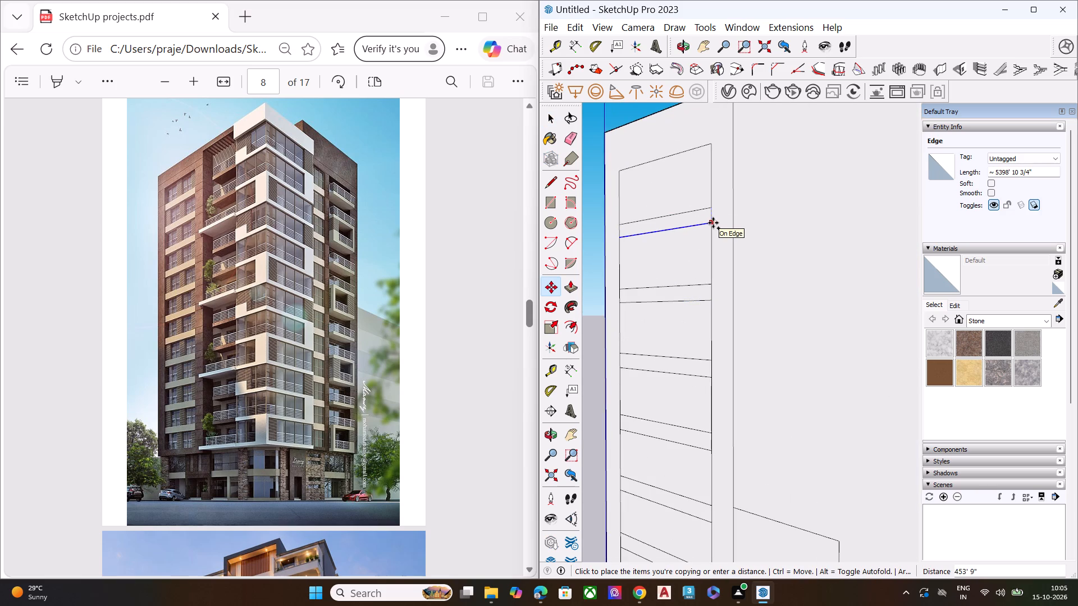
click(713, 223)
key(space)
Draw a short vertical guide line upward from the midpoint of the left inset's bottom edge.
scroll(685, 244, down, 8)
scroll(686, 261, up, 1)
scroll(686, 264, down, 5)
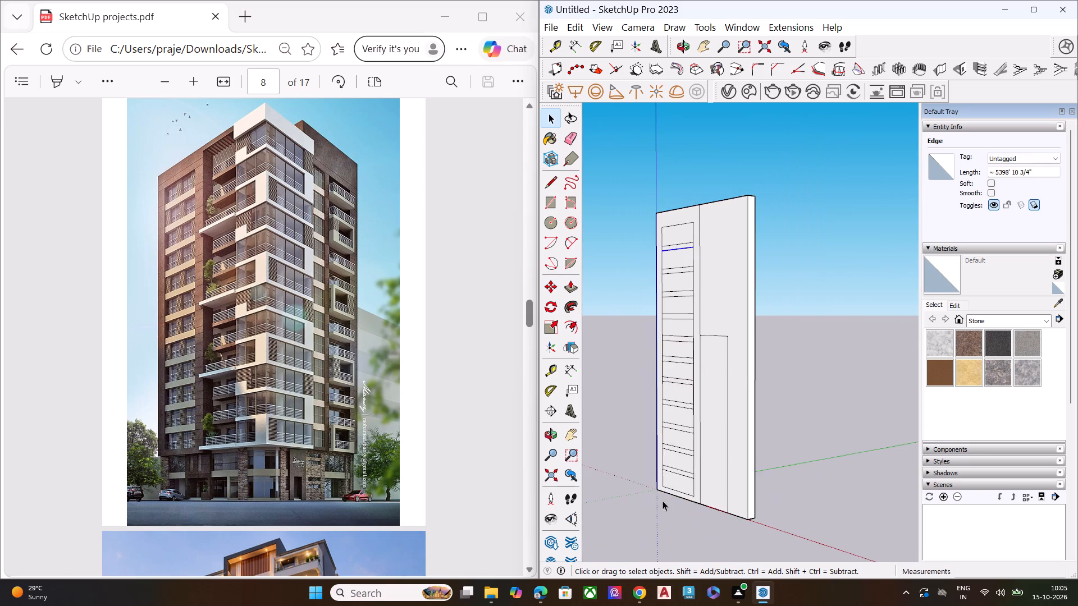
scroll(669, 500, up, 1)
middle_drag(674, 498, 727, 491)
scroll(686, 499, up, 6)
key(space)
click(584, 536)
scroll(660, 502, up, 2)
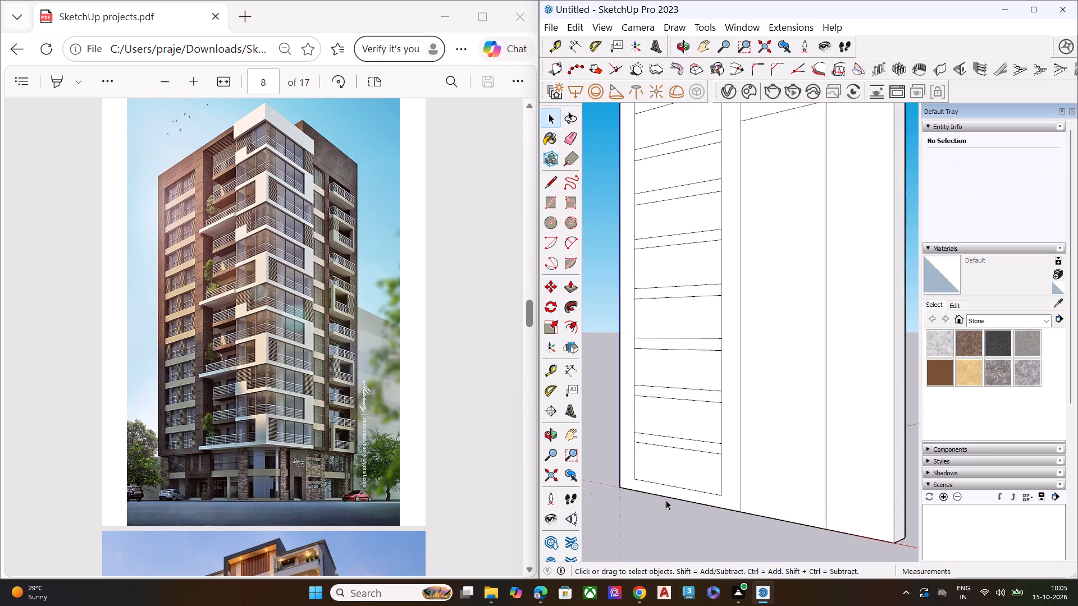
scroll(666, 500, up, 2)
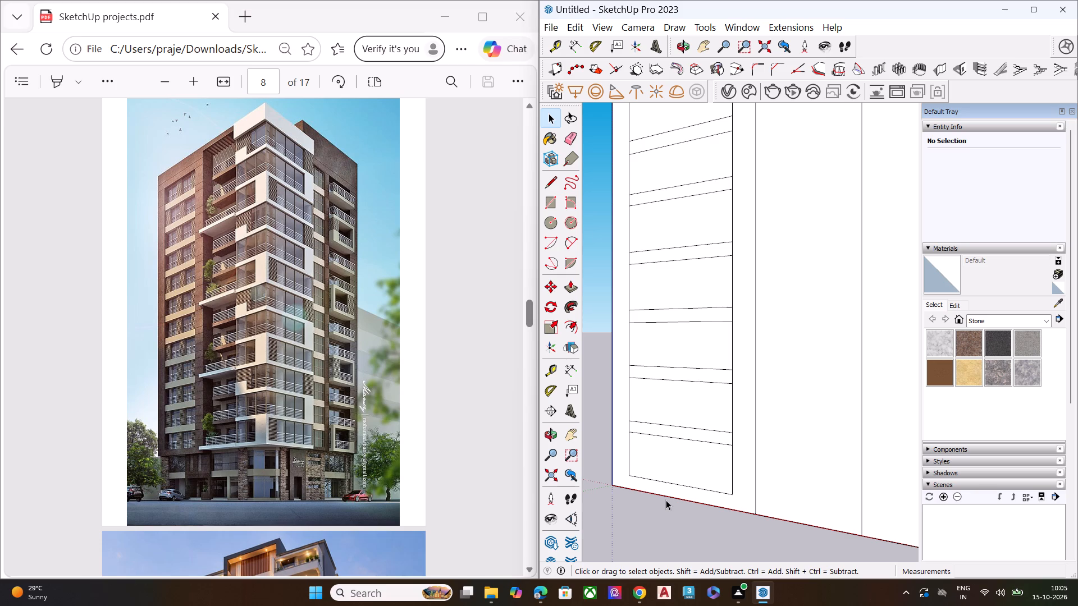
scroll(703, 438, down, 6)
middle_drag(714, 459, 756, 476)
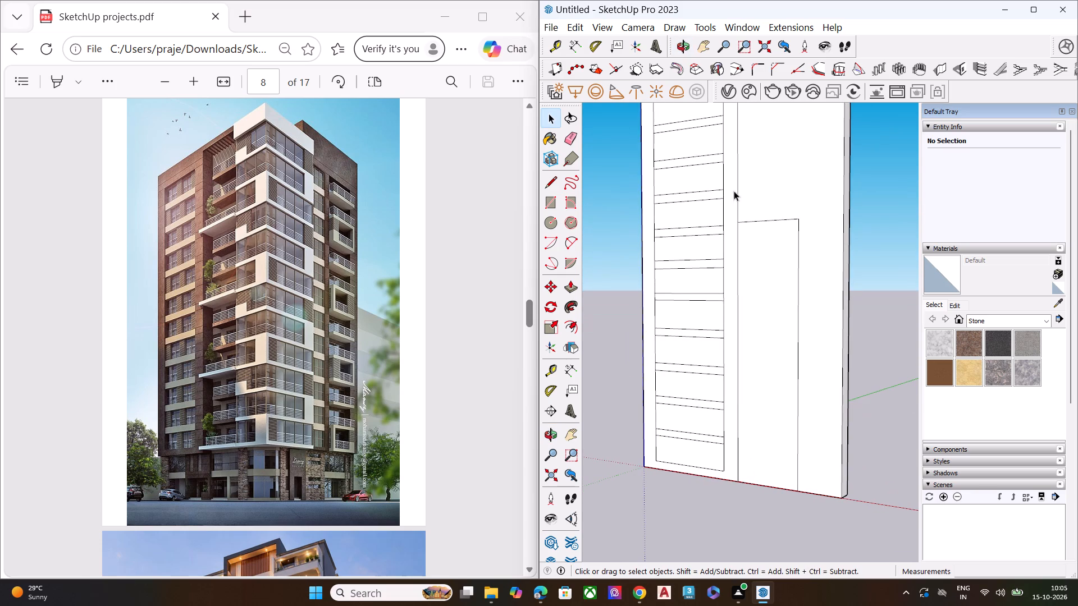
scroll(752, 204, down, 8)
scroll(734, 329, up, 7)
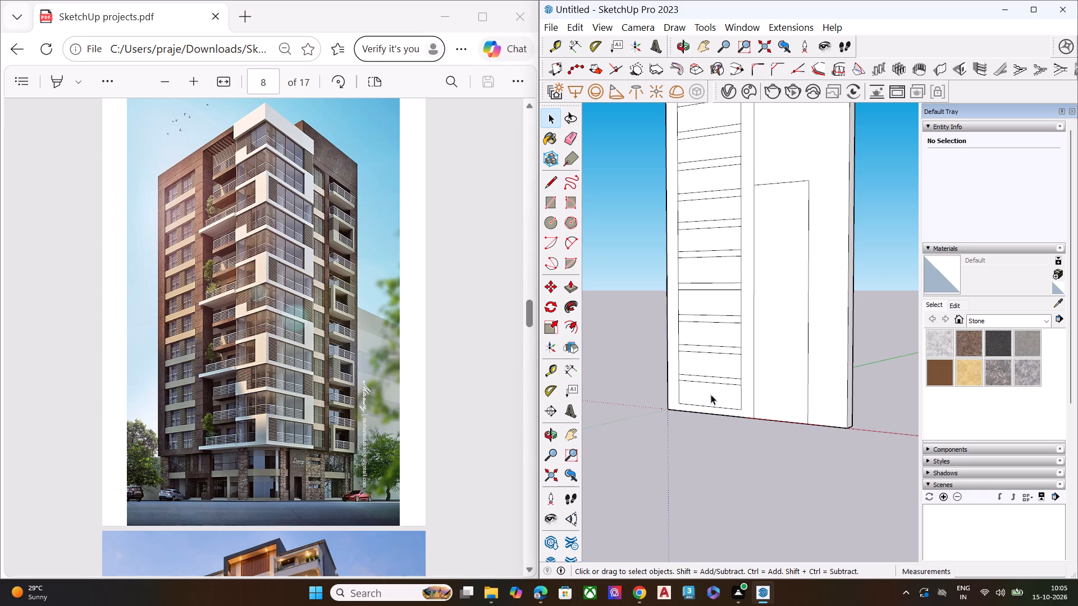
scroll(712, 380, up, 4)
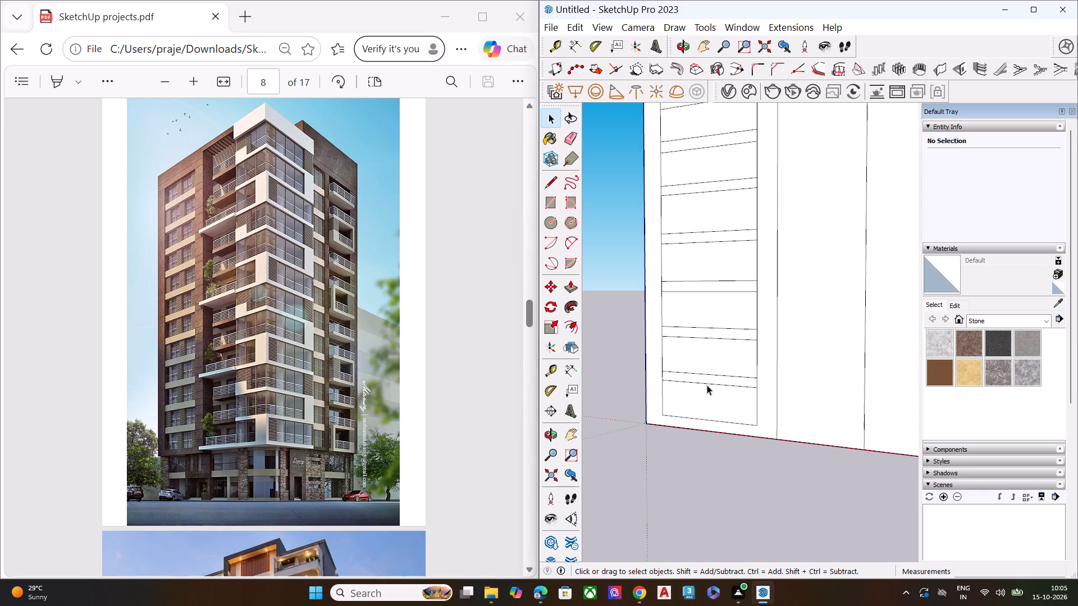
key(l)
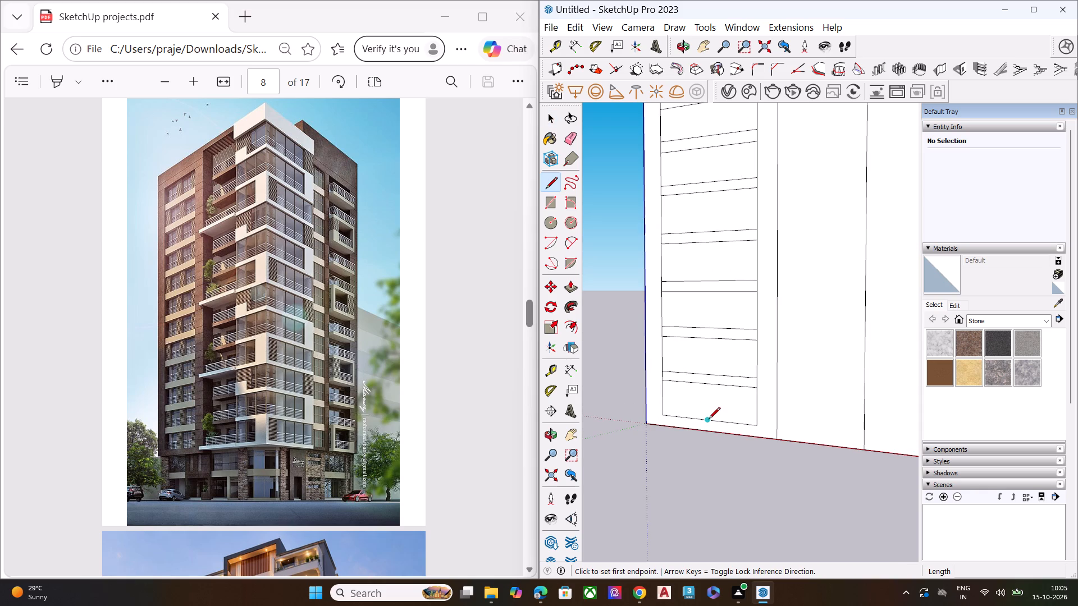
click(707, 419)
click(707, 413)
key(space)
Draw two vertical lines, one on each side of the short guide line, from the inset's bottom edge to the lowest division line above.
scroll(710, 414, up, 8)
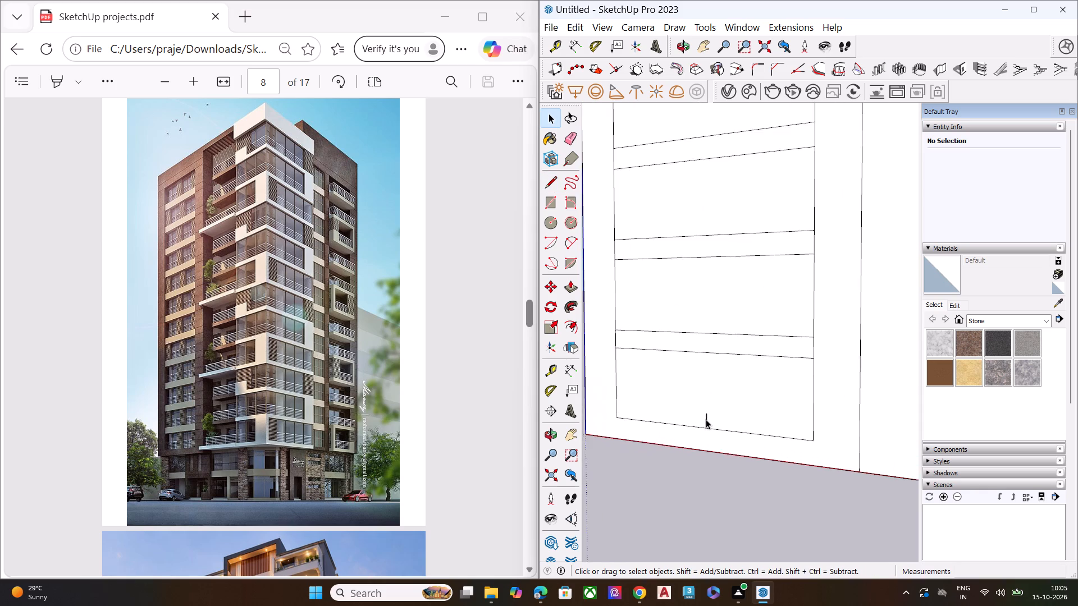
scroll(706, 419, up, 4)
key(l)
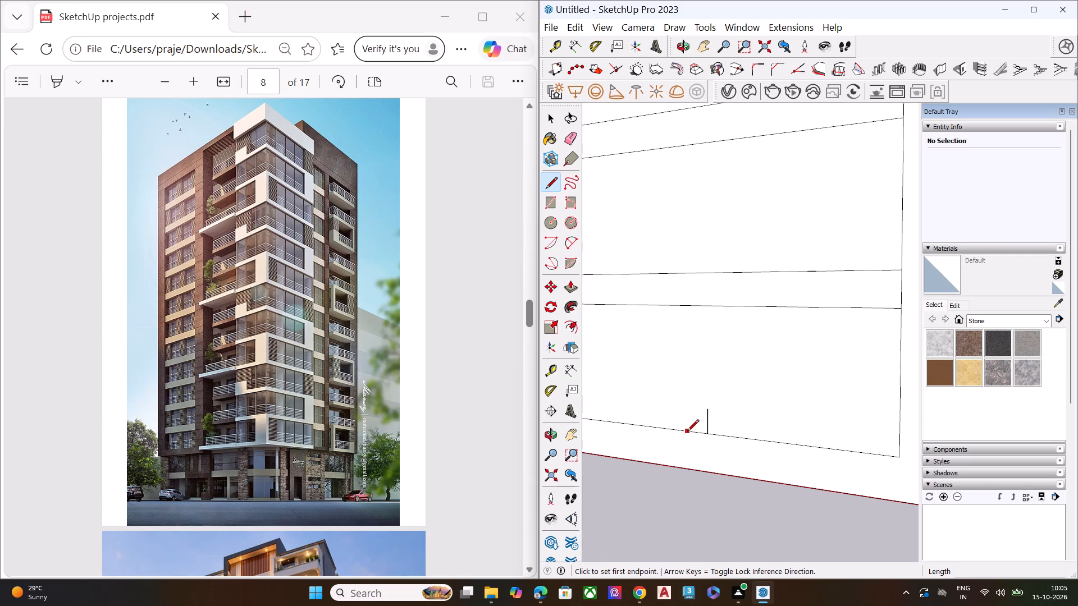
click(687, 432)
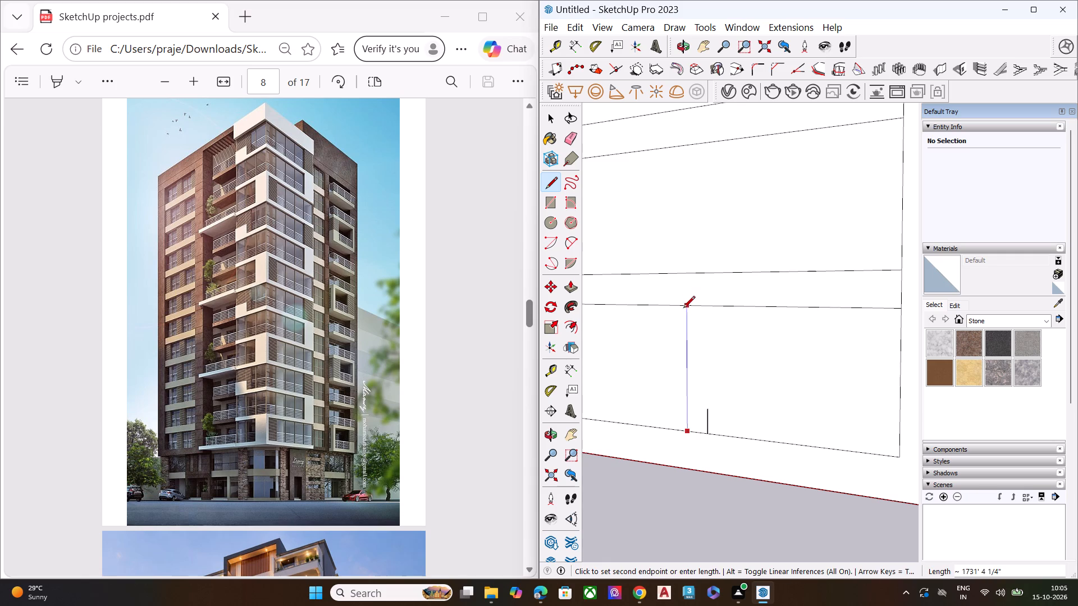
click(686, 306)
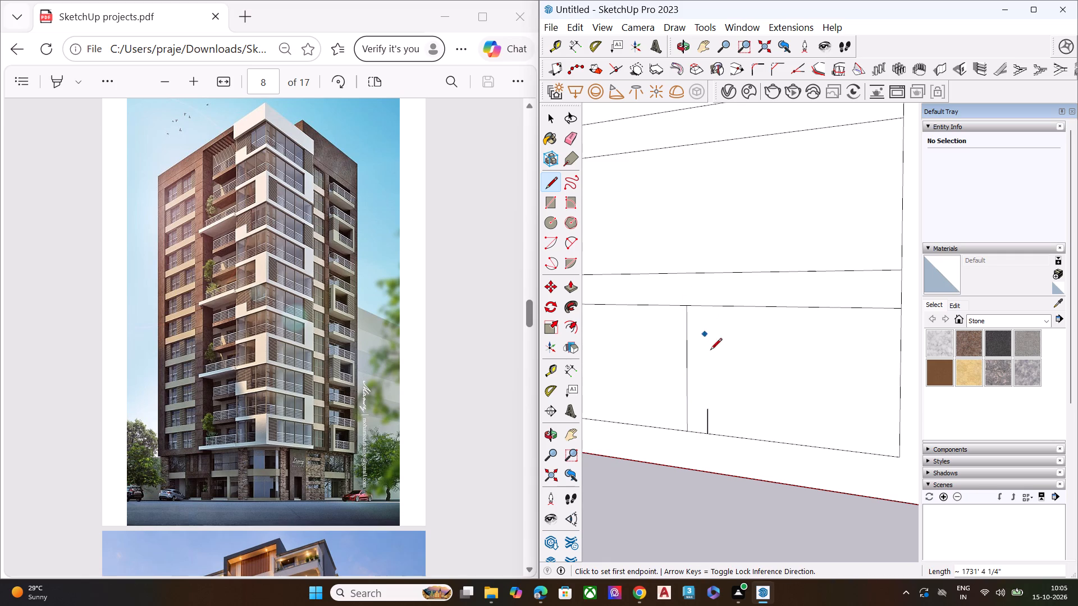
click(722, 438)
click(728, 308)
key(space)
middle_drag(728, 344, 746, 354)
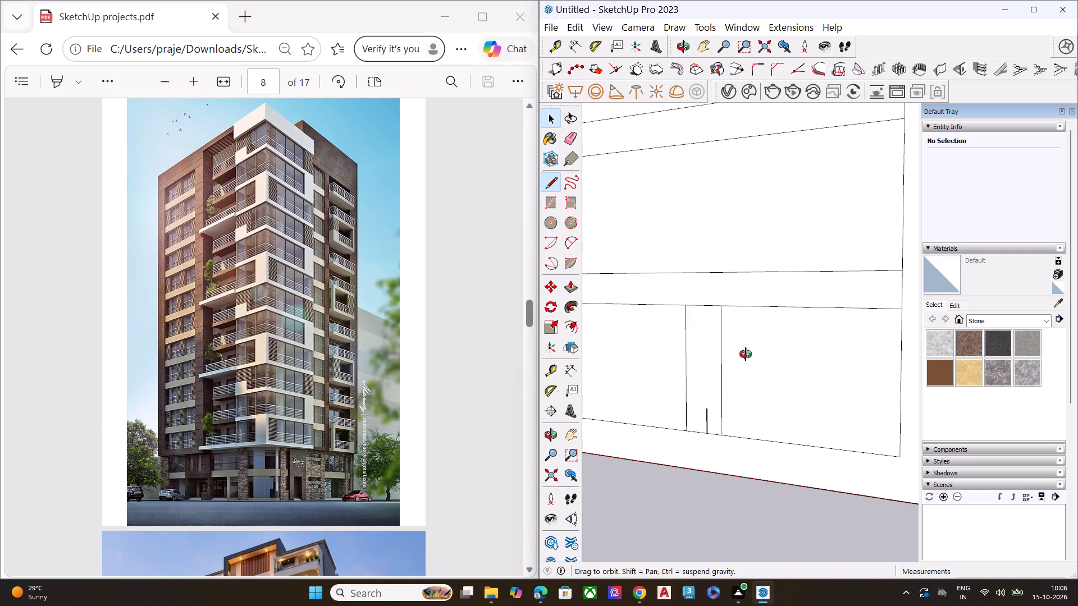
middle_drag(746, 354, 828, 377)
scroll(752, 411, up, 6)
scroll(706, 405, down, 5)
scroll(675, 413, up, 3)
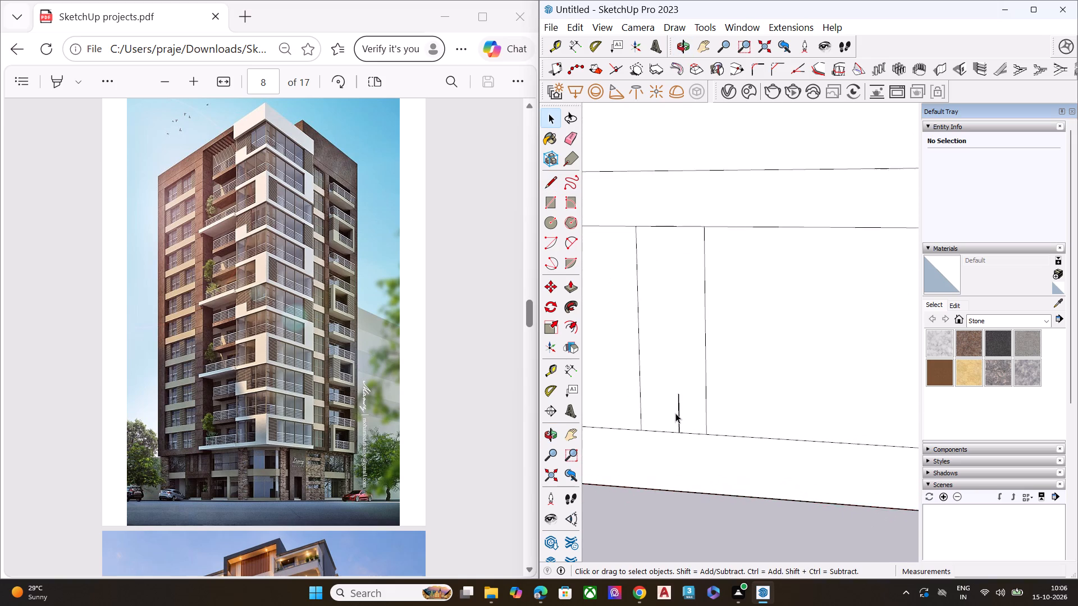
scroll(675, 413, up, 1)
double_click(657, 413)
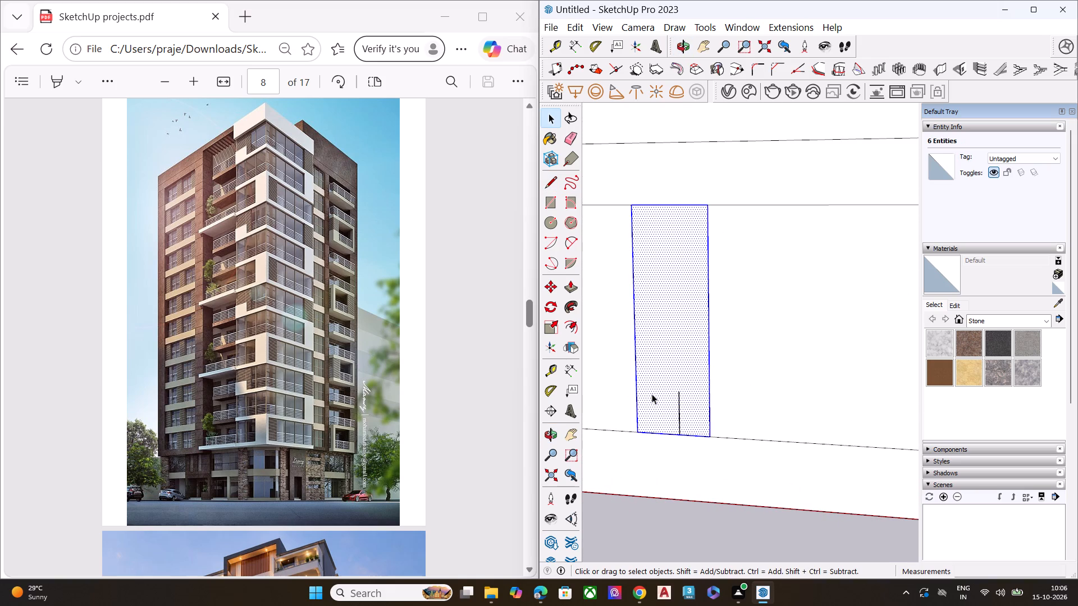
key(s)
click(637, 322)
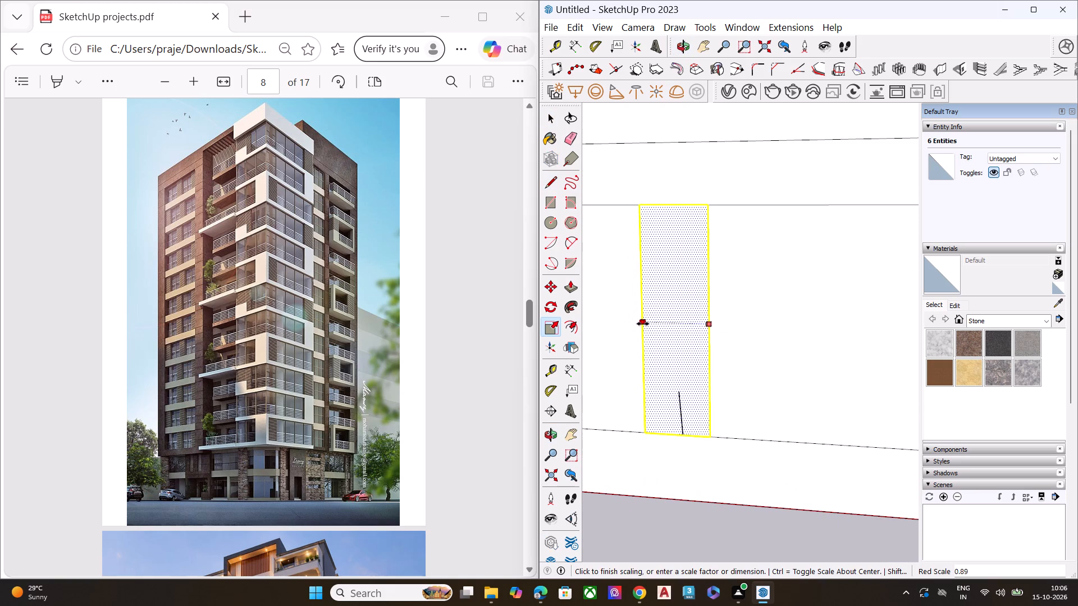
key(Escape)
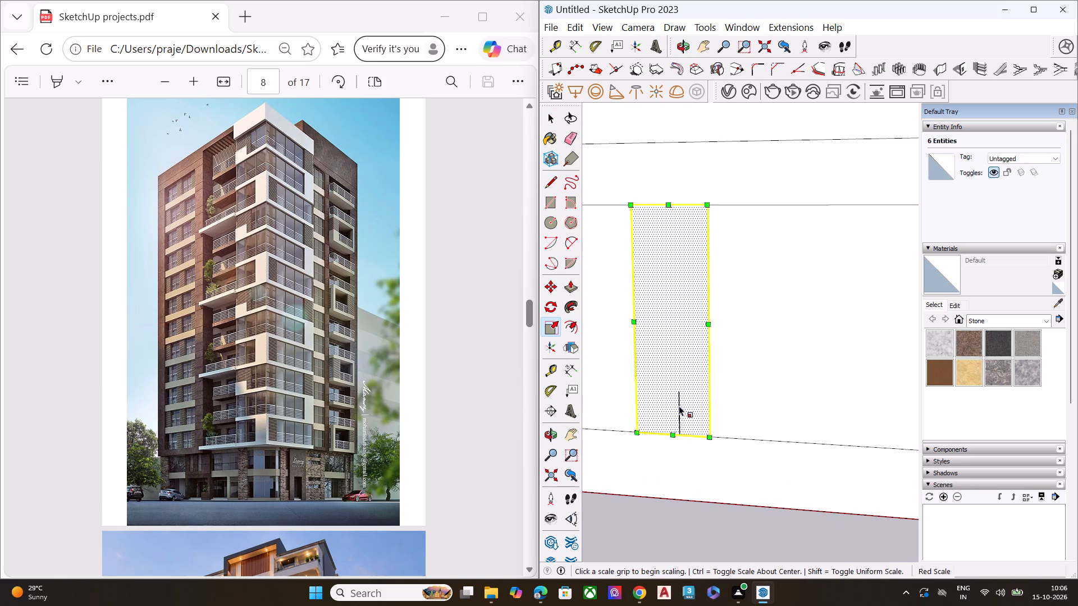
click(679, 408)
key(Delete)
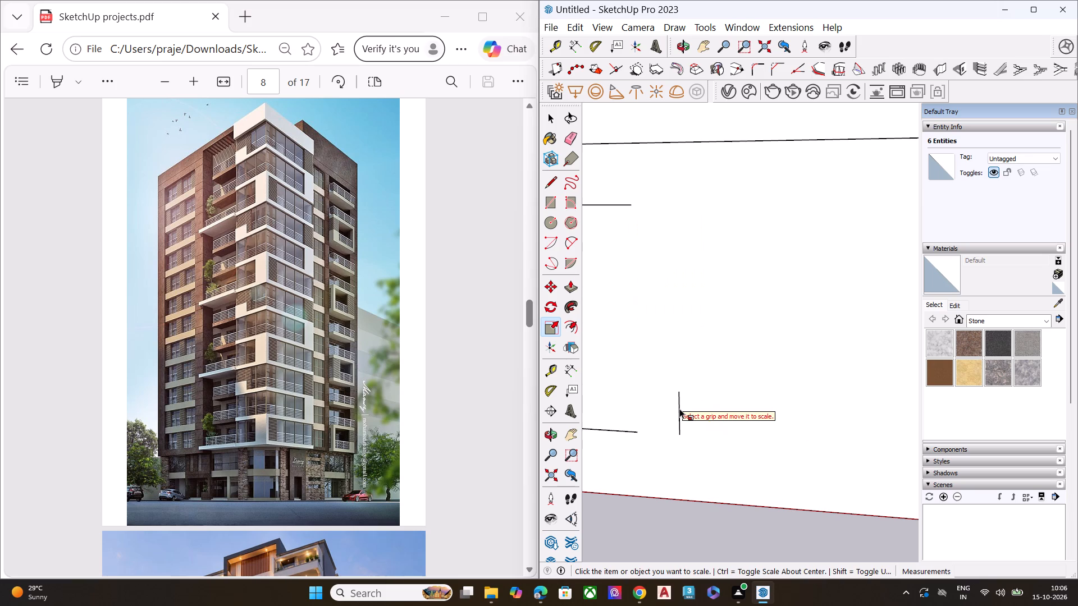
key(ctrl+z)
Delete the short vertical guide line at the middle of the left inset's bottom edge.
click(679, 408)
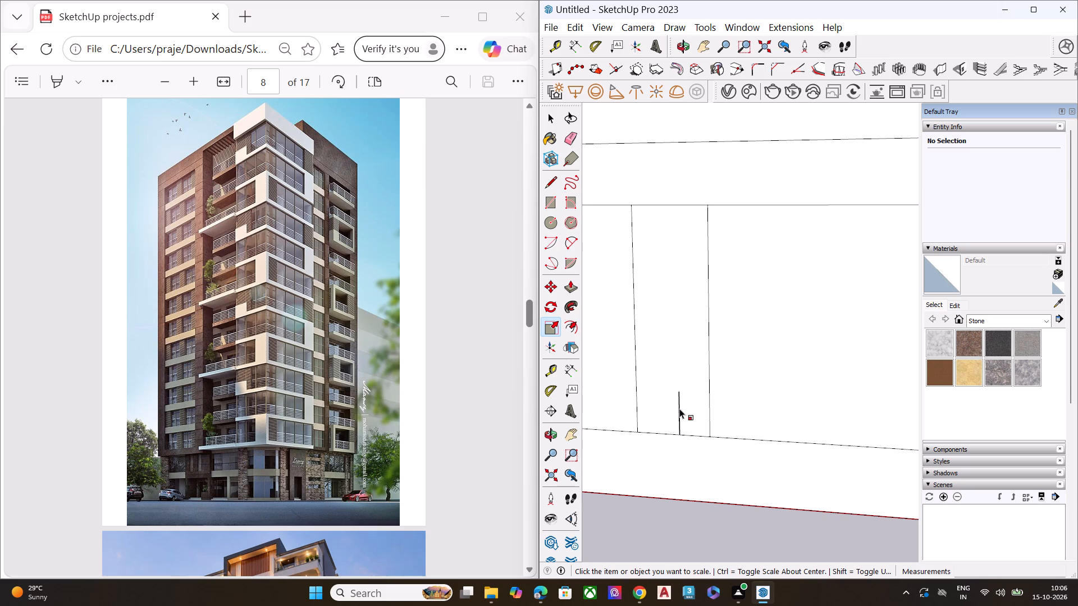
key(space)
click(665, 538)
click(679, 405)
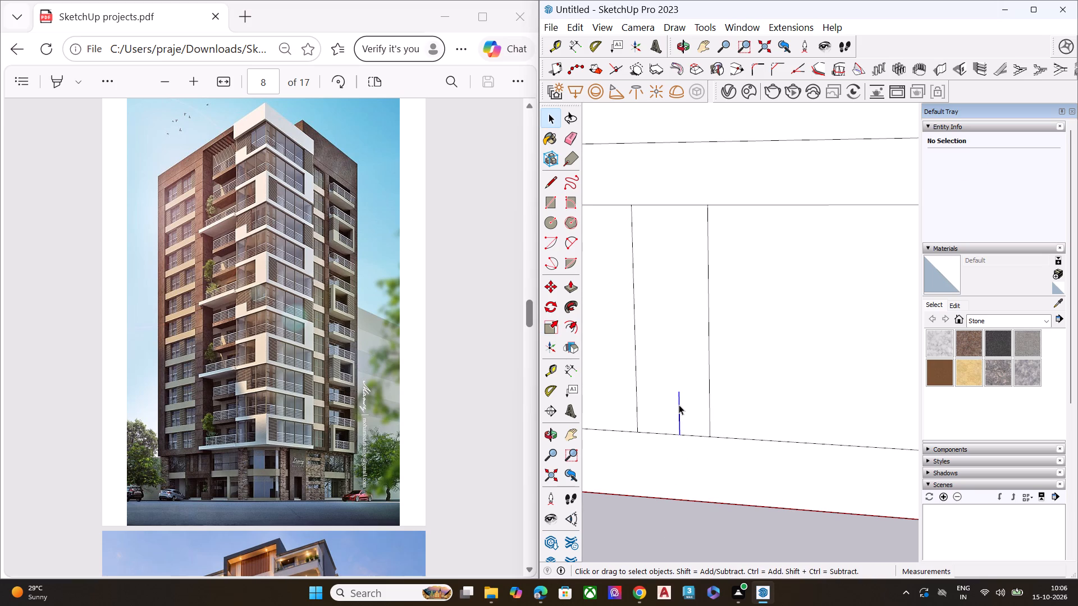
key(Delete)
Scale the narrow vertical panel in the inset's bottom bay to about 0.83 of its width, keeping its right side fixed.
double_click(685, 378)
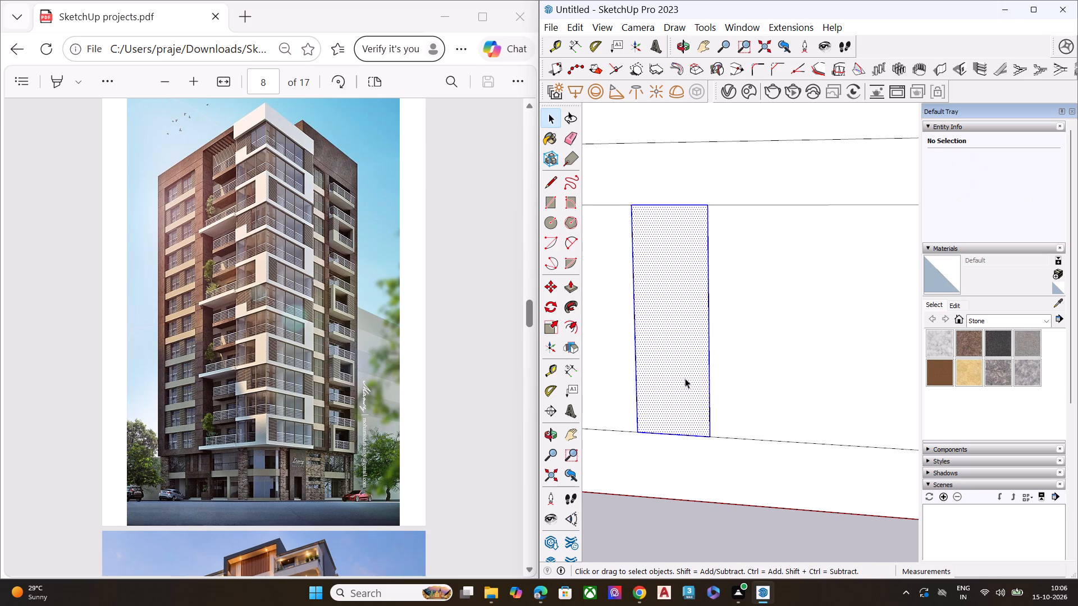
key(s)
click(637, 323)
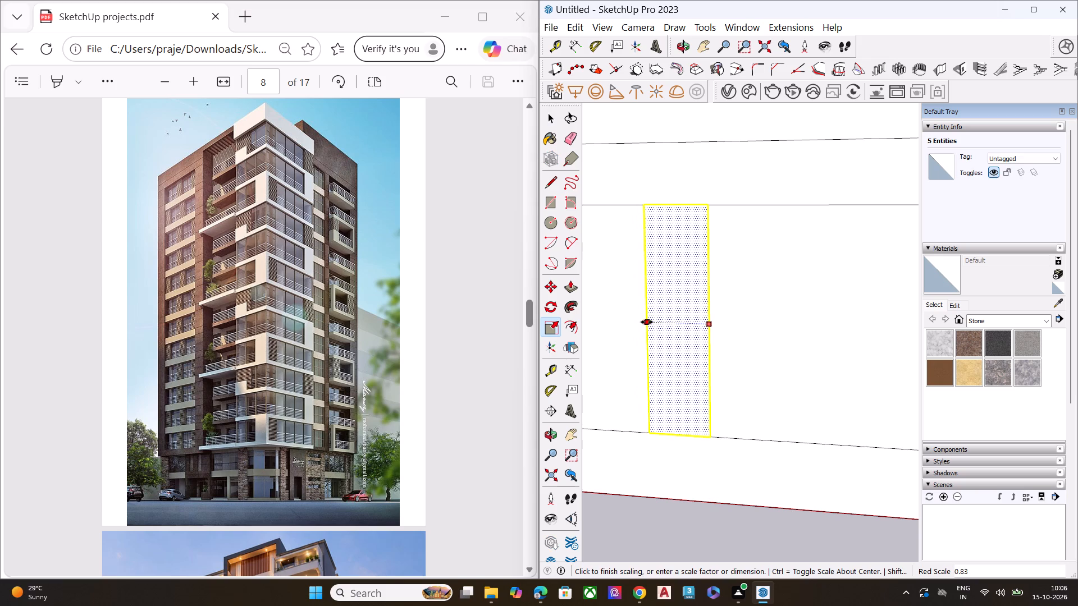
click(647, 322)
scroll(692, 336, down, 8)
click(702, 471)
scroll(751, 363, down, 3)
scroll(756, 363, up, 1)
scroll(756, 363, down, 2)
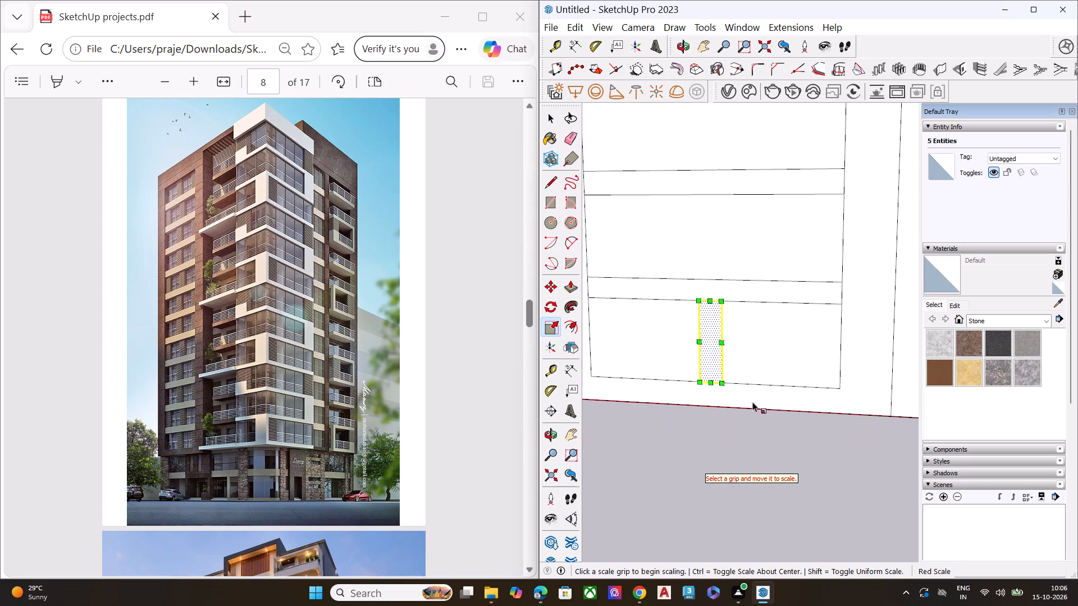
key(space)
click(729, 462)
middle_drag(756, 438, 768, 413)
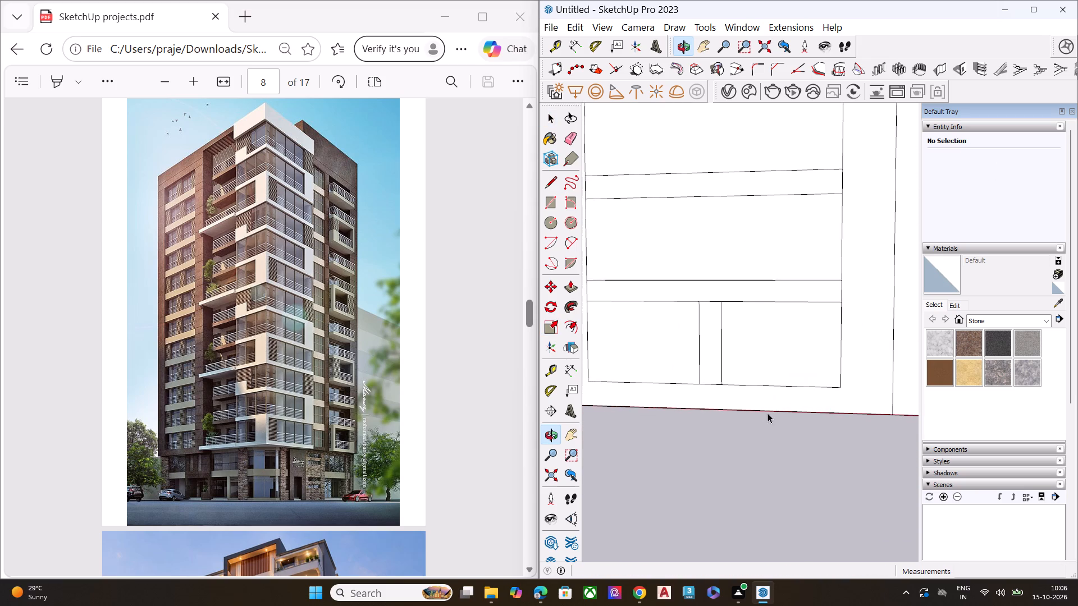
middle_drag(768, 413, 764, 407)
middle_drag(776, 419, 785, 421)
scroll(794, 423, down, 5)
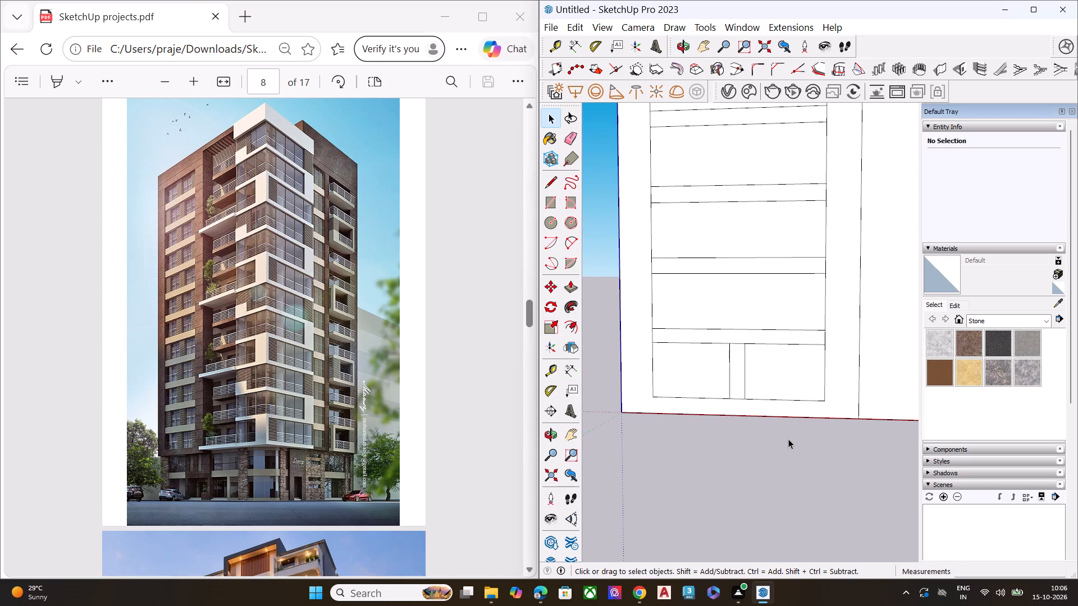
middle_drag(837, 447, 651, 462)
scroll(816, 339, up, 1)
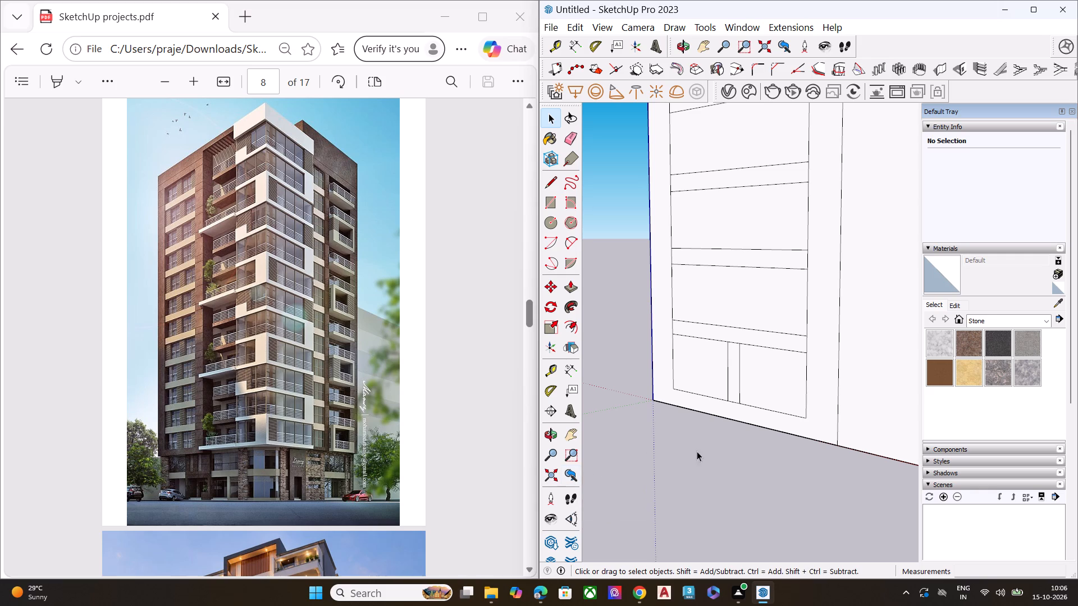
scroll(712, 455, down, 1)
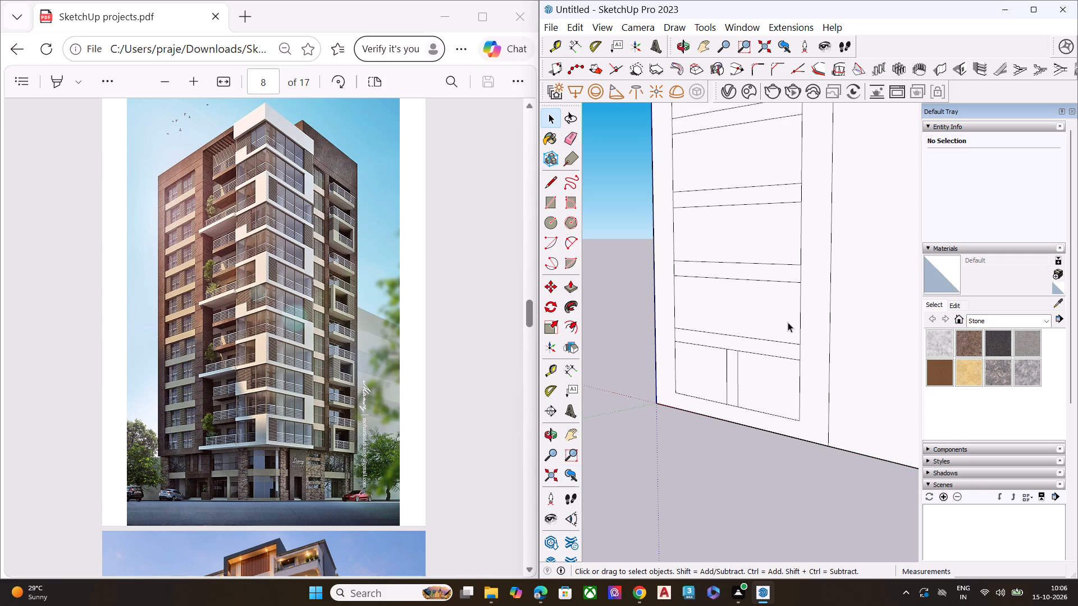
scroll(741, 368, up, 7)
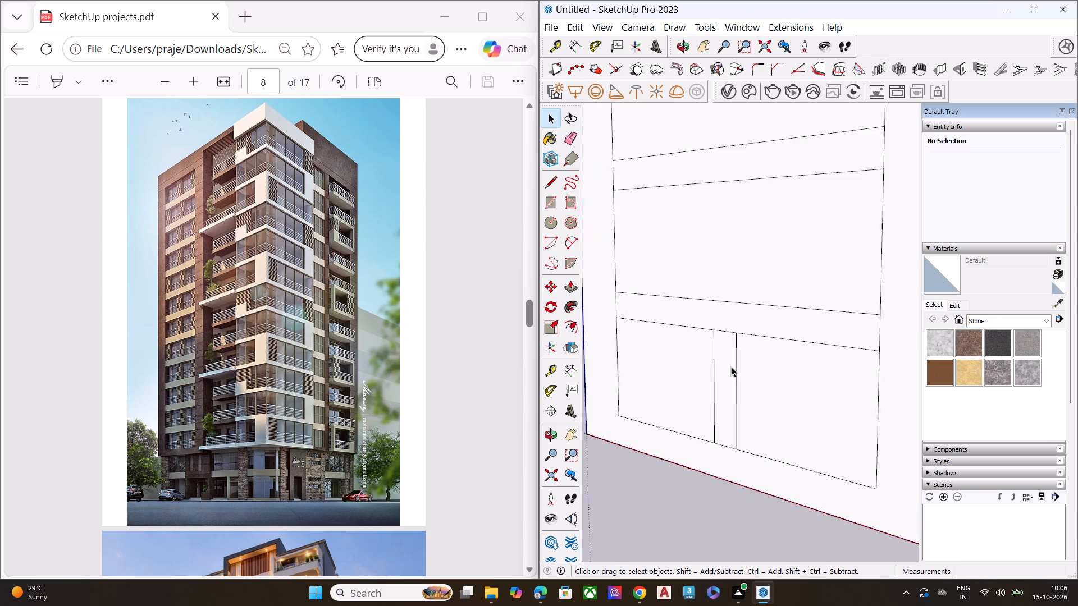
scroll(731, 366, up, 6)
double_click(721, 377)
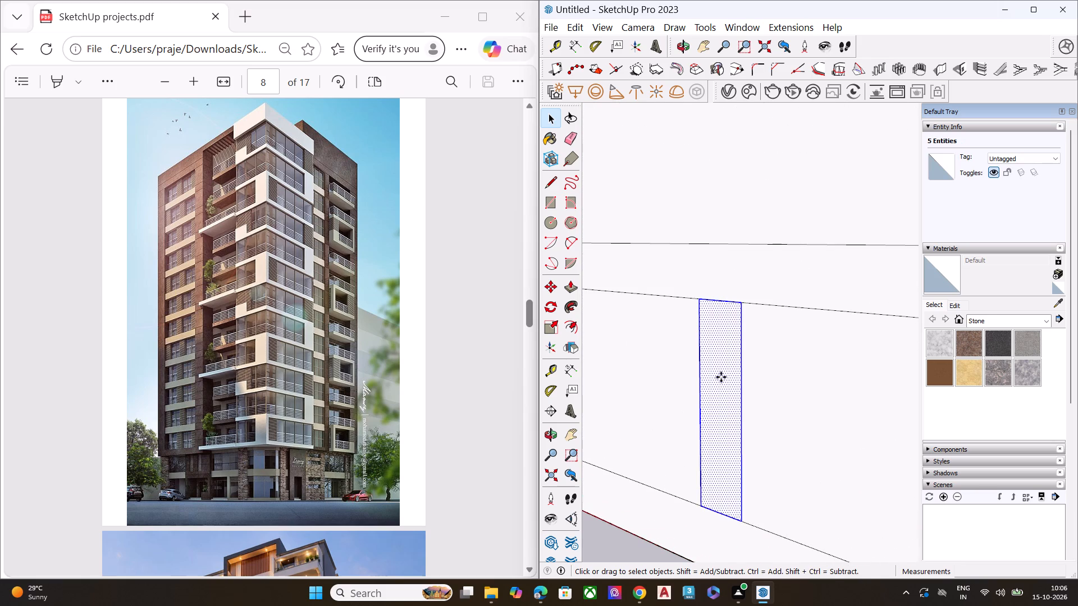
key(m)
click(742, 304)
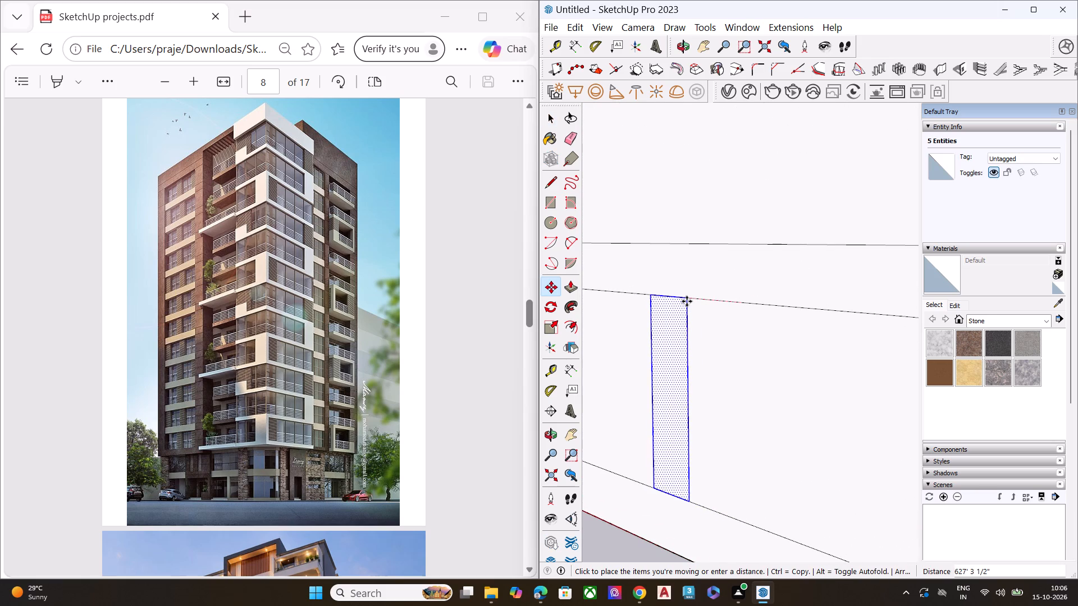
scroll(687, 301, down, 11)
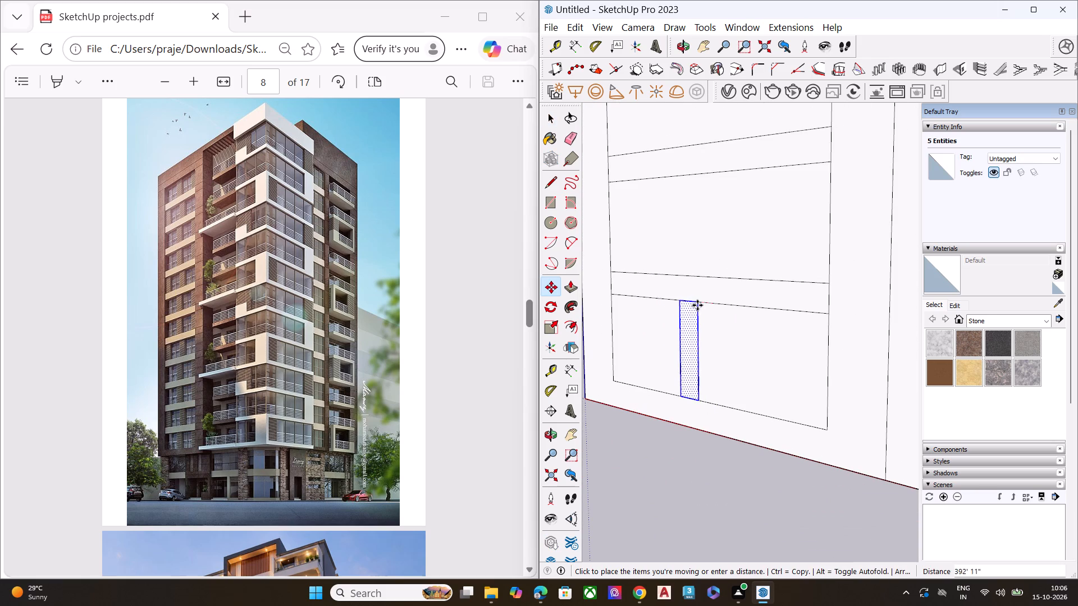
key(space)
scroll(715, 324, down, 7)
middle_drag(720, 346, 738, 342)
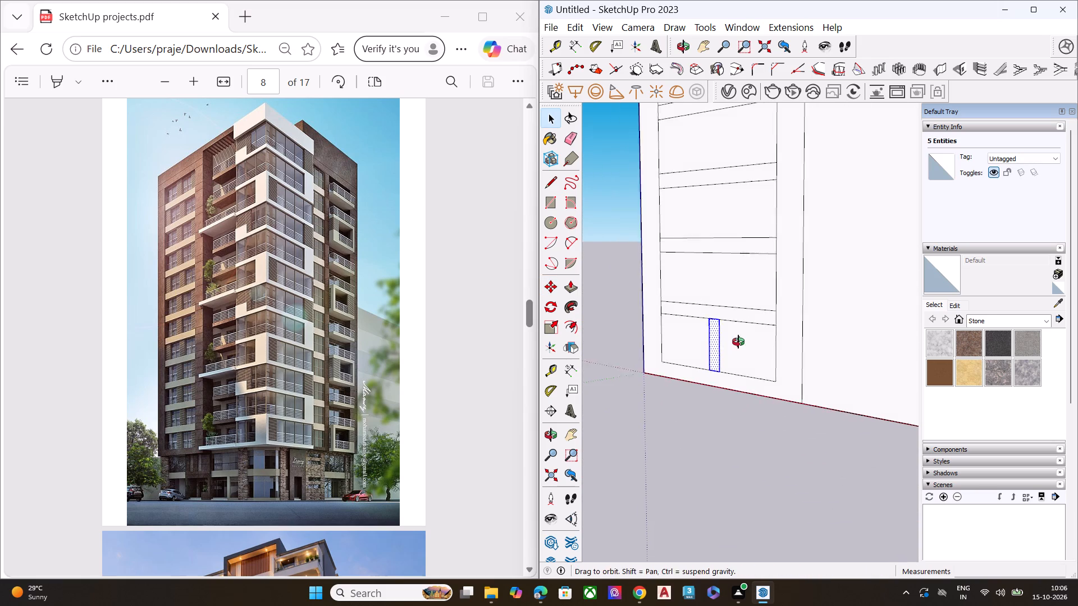
Move the narrow vertical panel in the inset's bottom bay slightly to the left along the division line above it.
middle_drag(738, 342, 768, 334)
scroll(731, 315, up, 3)
scroll(729, 327, down, 3)
scroll(715, 325, up, 5)
scroll(712, 322, down, 1)
scroll(712, 322, up, 1)
scroll(712, 322, down, 2)
scroll(712, 322, up, 2)
click(667, 465)
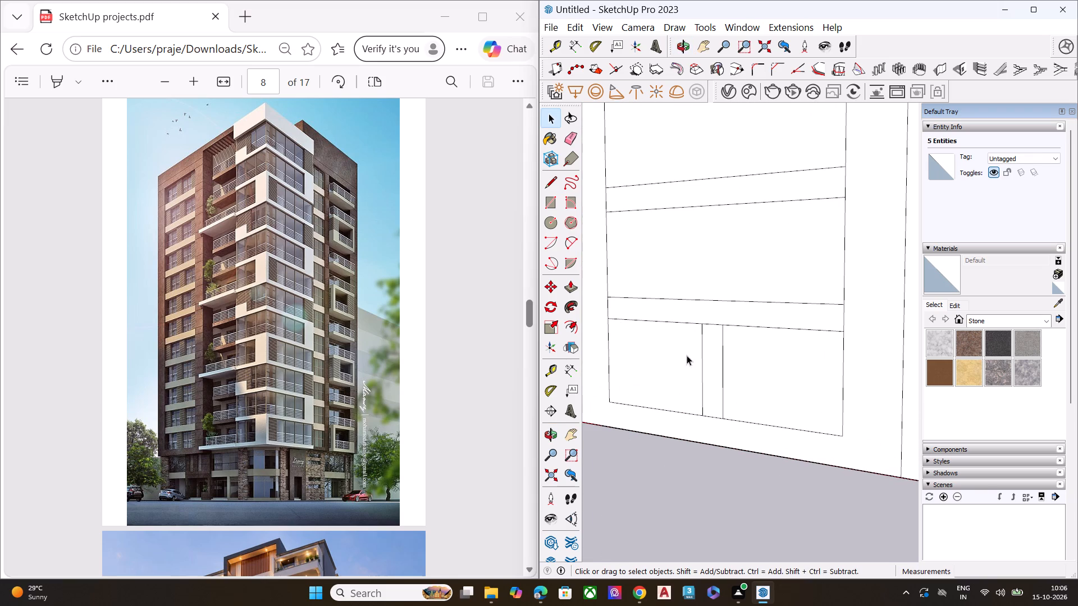
scroll(692, 331, up, 2)
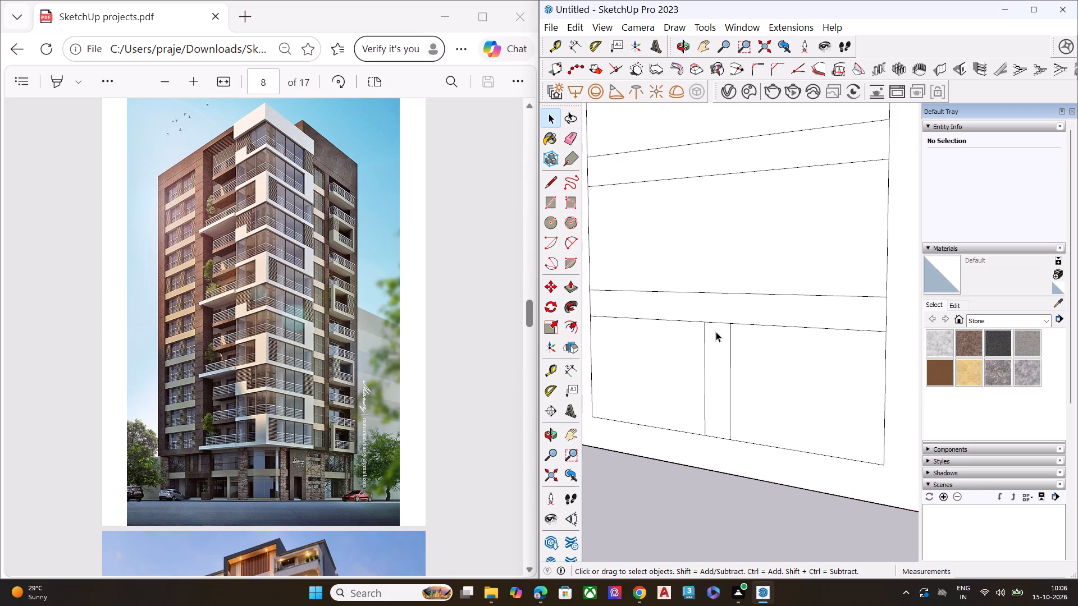
scroll(723, 345, down, 7)
double_click(720, 373)
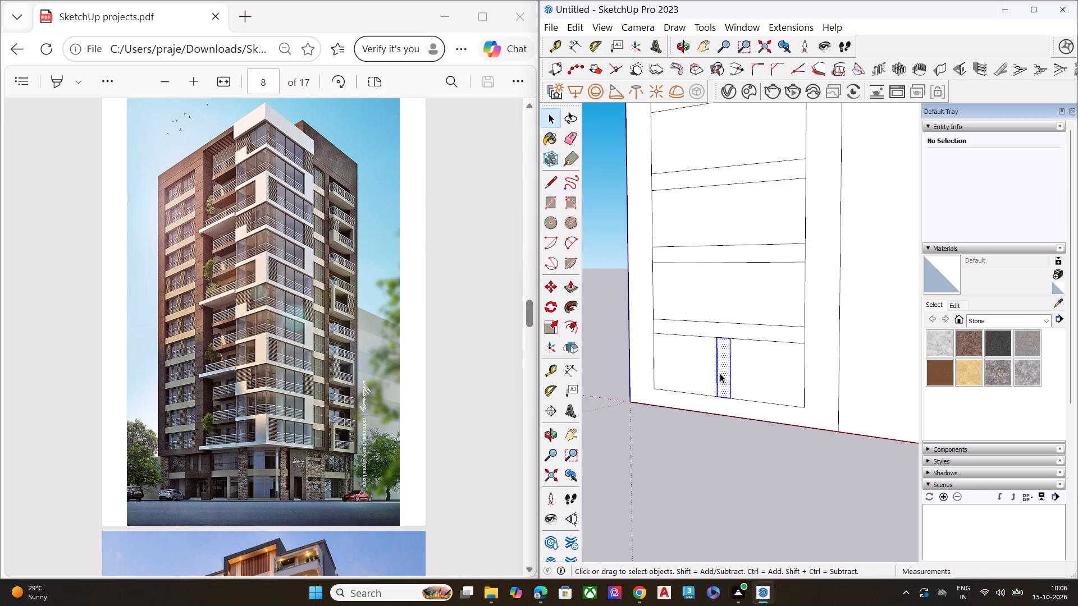
scroll(720, 373, up, 5)
key(m)
click(738, 315)
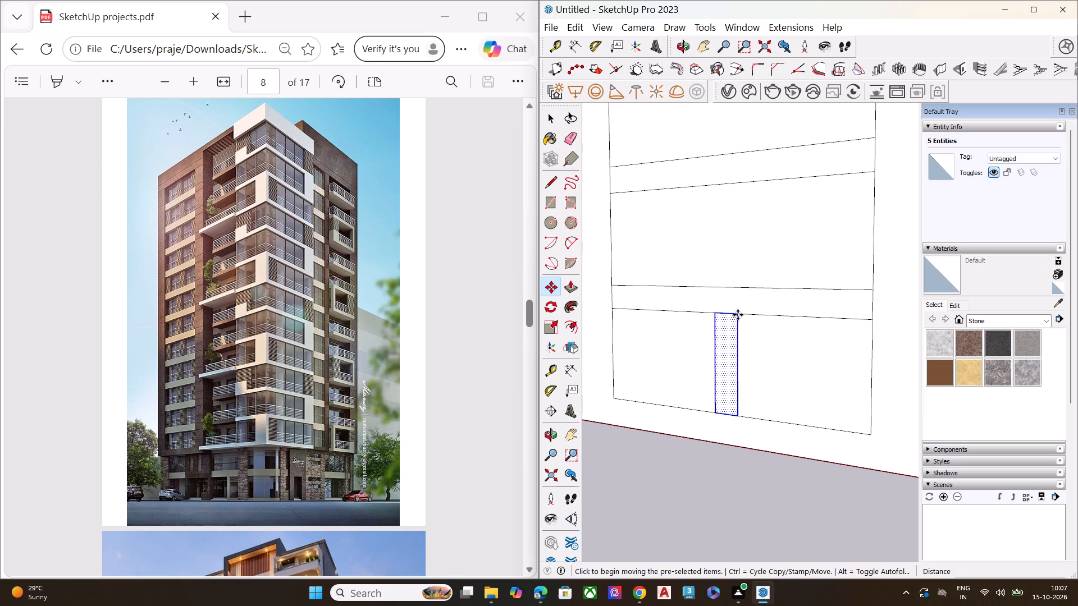
click(732, 314)
Copy the narrow panel within the bottom bay so its top-right corner meets the bay's top-right corner.
click(733, 313)
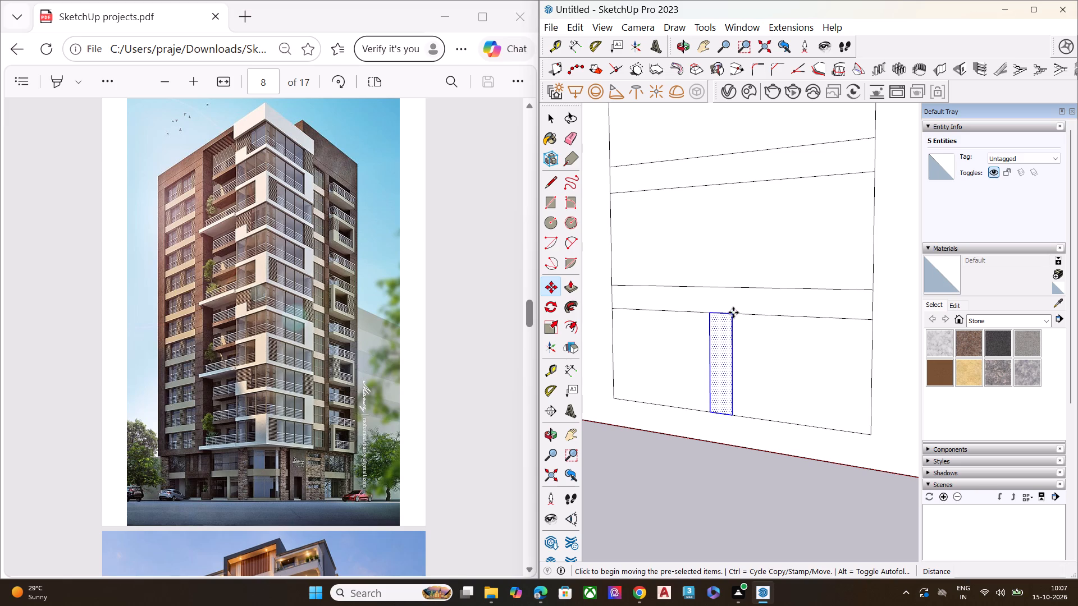
click(873, 320)
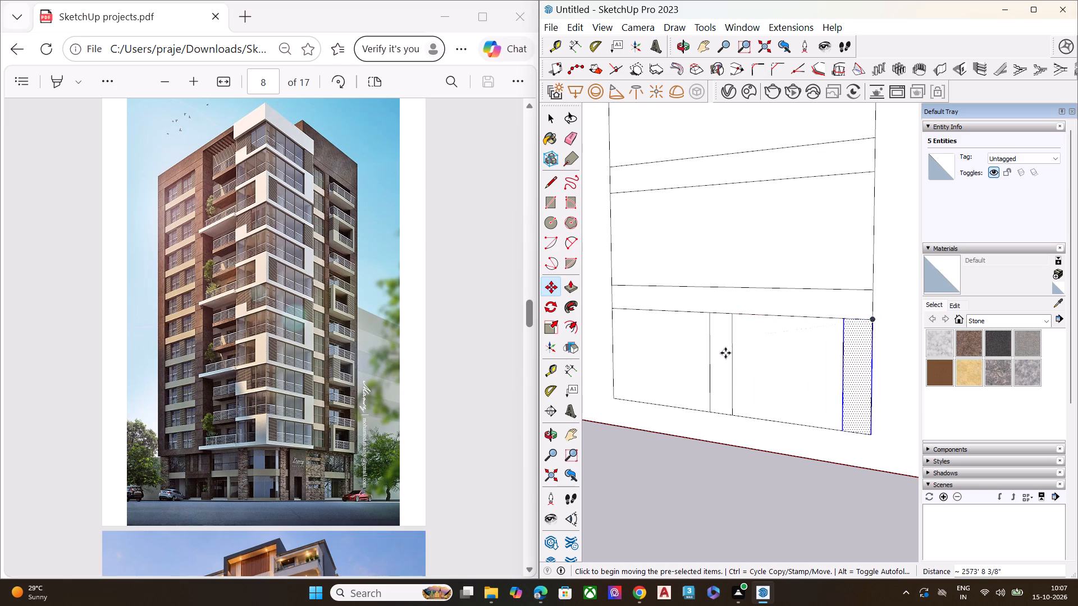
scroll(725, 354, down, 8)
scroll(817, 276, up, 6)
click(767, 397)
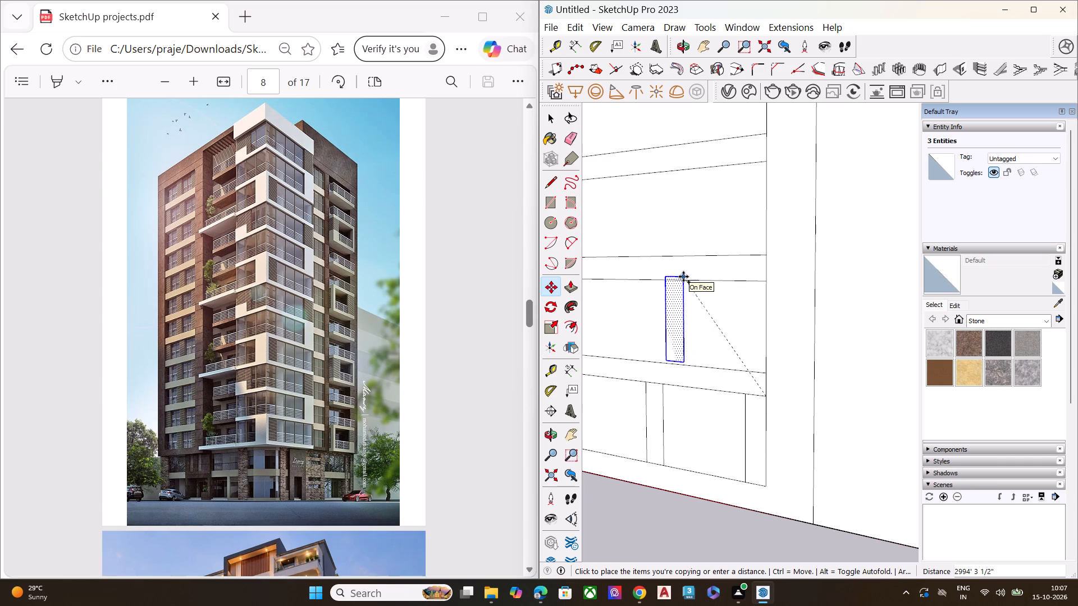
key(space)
Copy the bottom bay's middle panel into the second bay, placing its bottom-left corner at the midpoint of that bay's bottom edge.
double_click(656, 411)
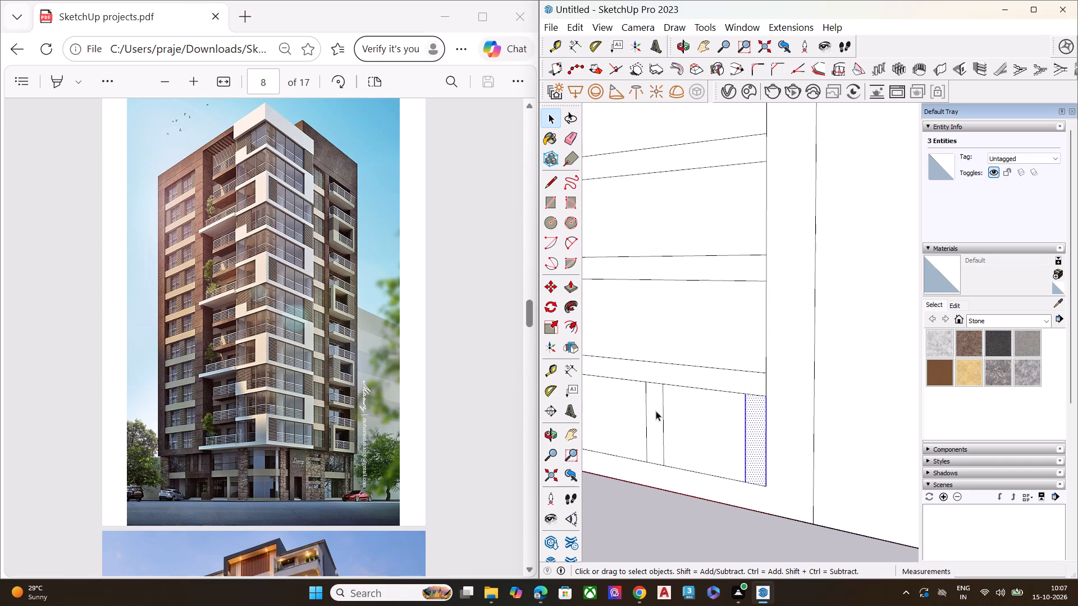
key(m)
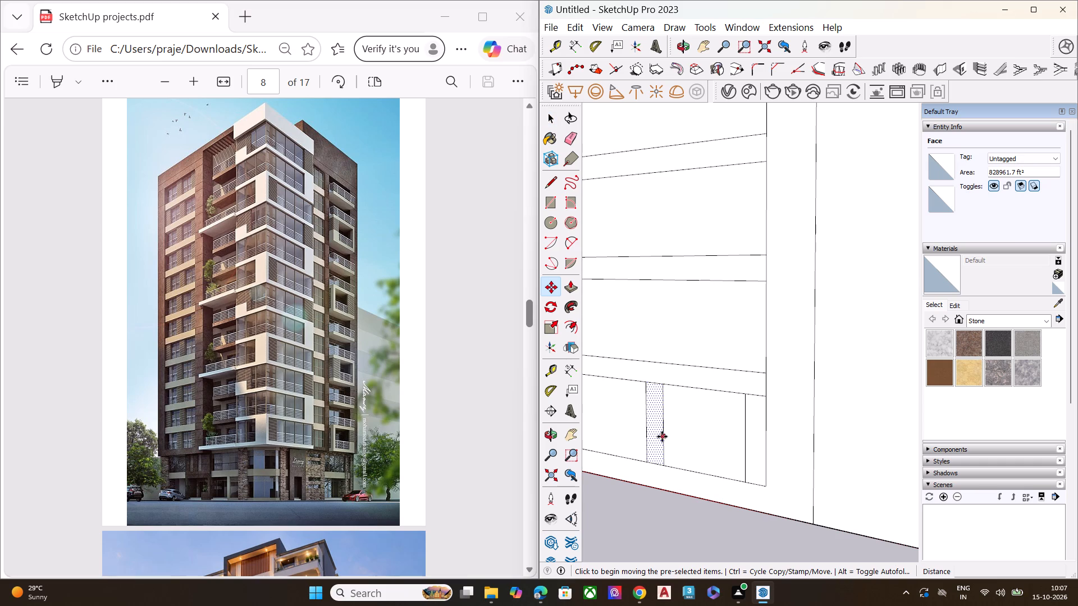
key(space)
double_click(660, 433)
key(m)
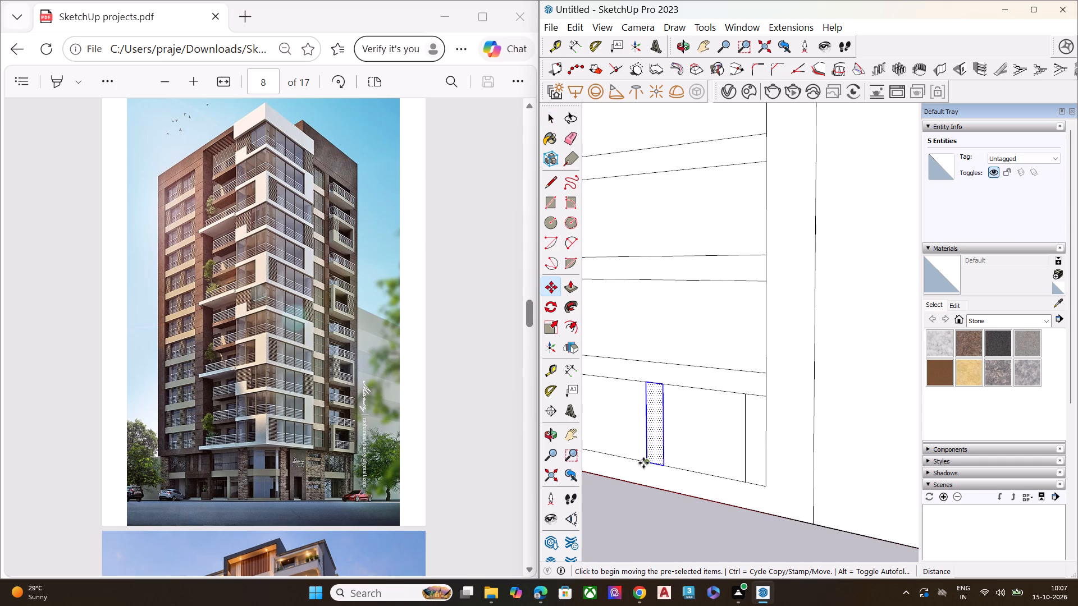
click(648, 462)
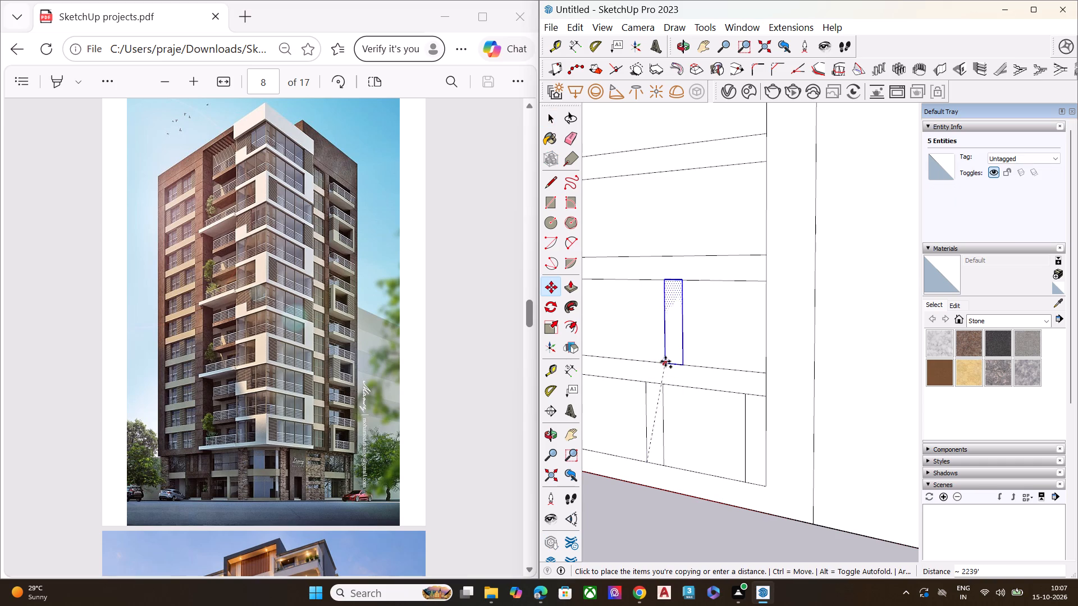
scroll(659, 367, up, 9)
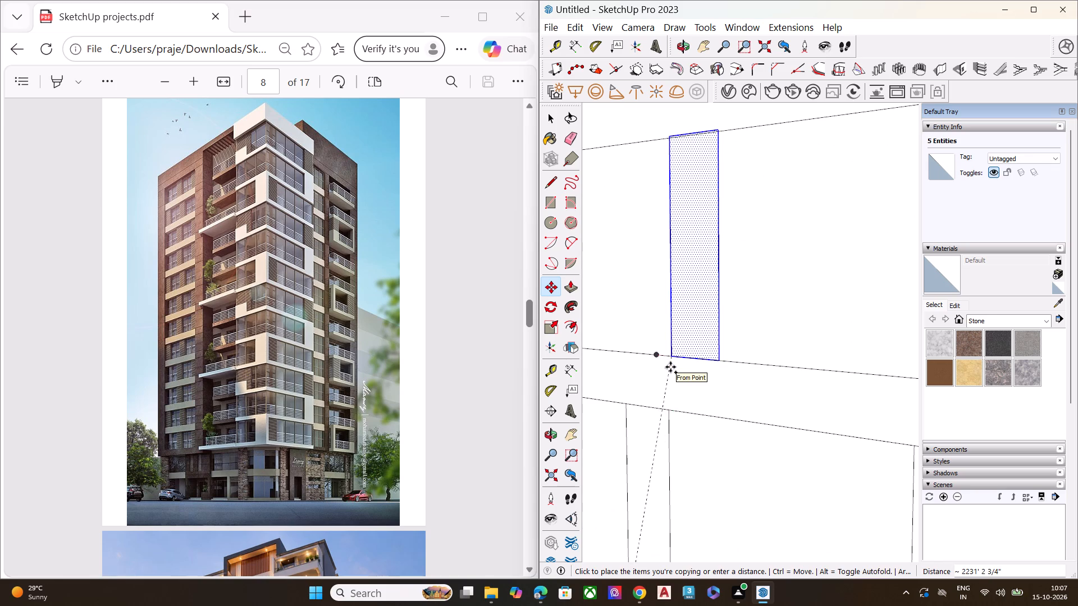
scroll(670, 367, down, 1)
scroll(670, 367, up, 1)
scroll(671, 370, down, 4)
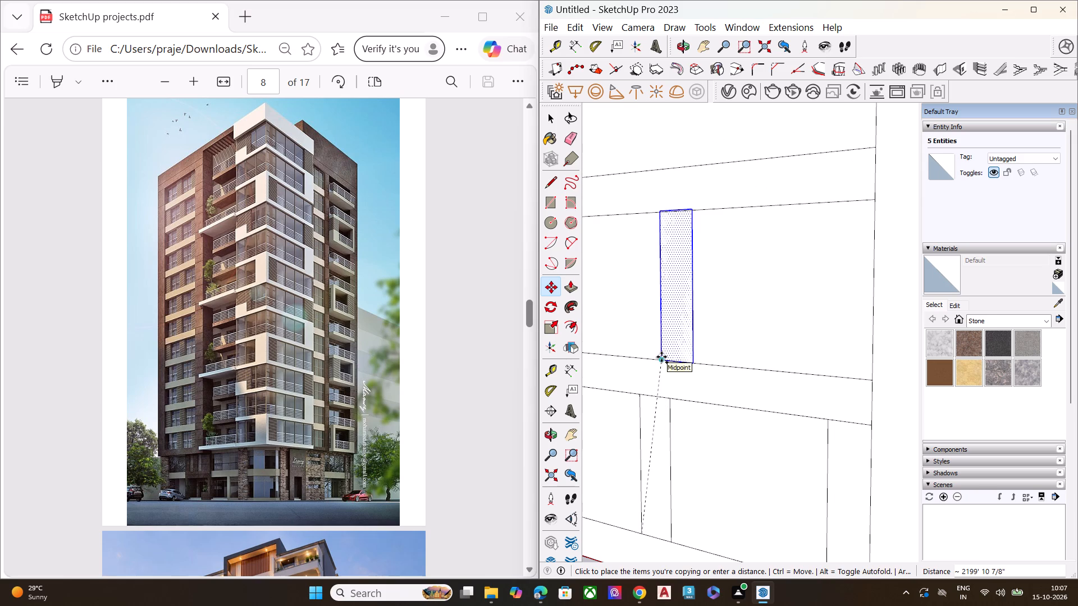
click(661, 357)
Copy the second bay's middle panel to the left edge of the same bay.
scroll(732, 362, down, 9)
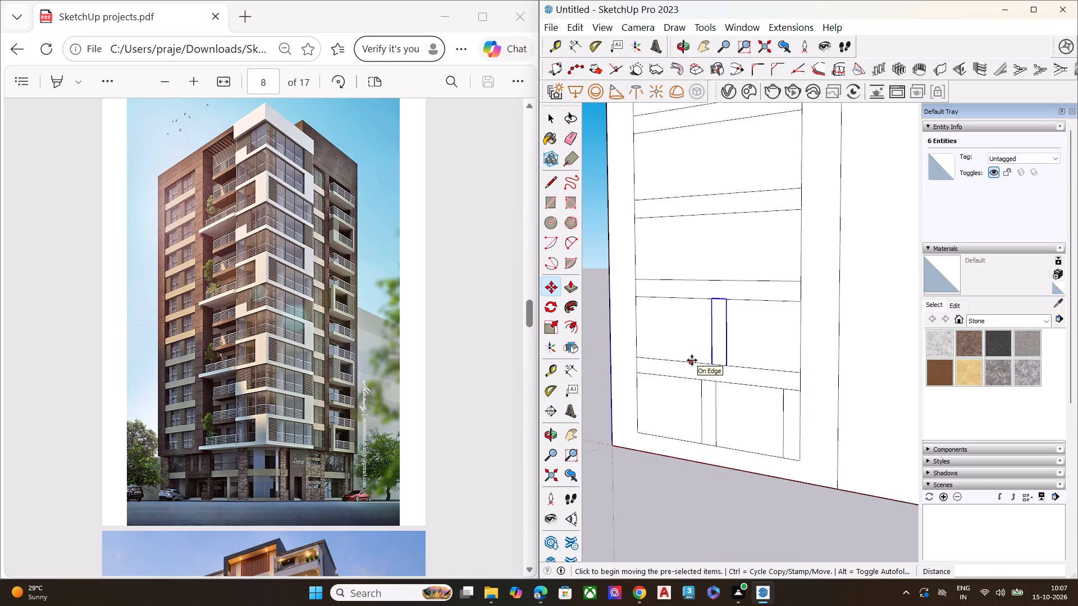
scroll(679, 346, up, 2)
click(720, 369)
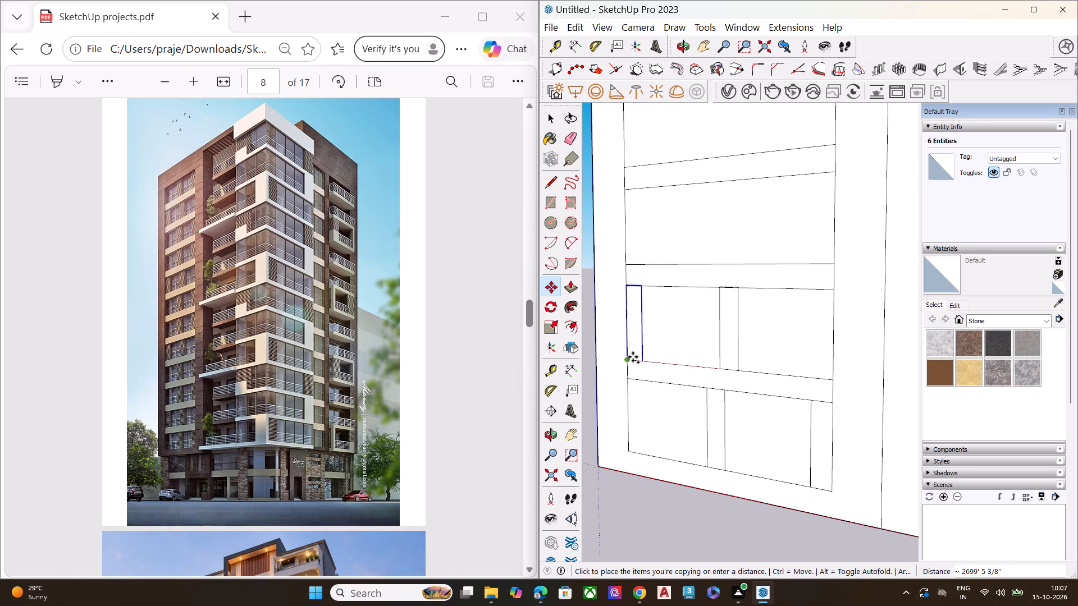
click(633, 357)
scroll(654, 307, up, 6)
key(space)
Erase the duplicate top edge and stray corner segment of the left panel in the second bay.
scroll(631, 277, up, 7)
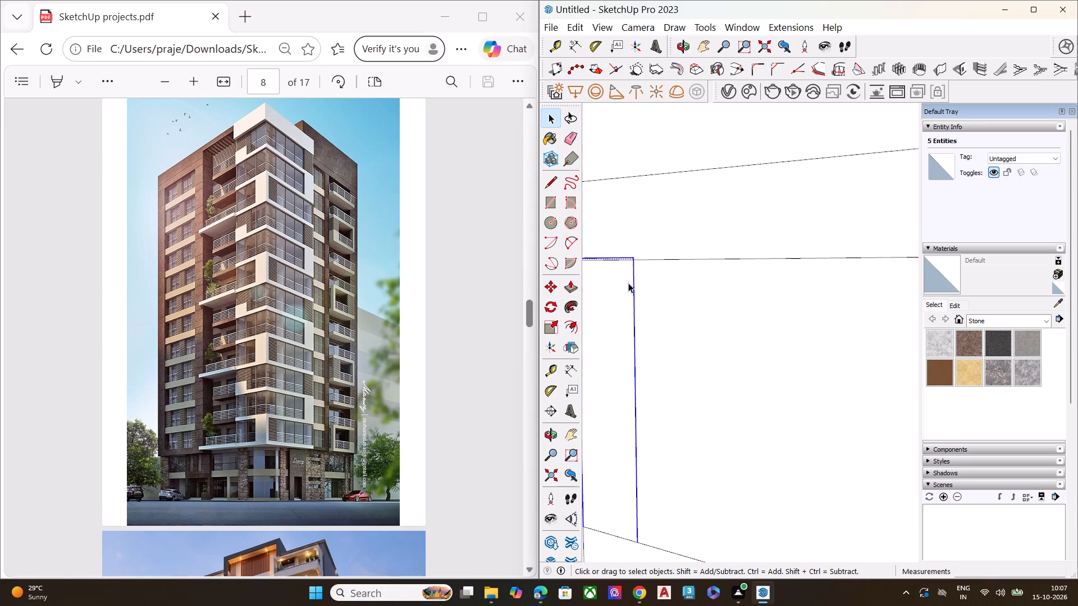
scroll(646, 292, down, 6)
scroll(624, 276, up, 7)
double_click(627, 307)
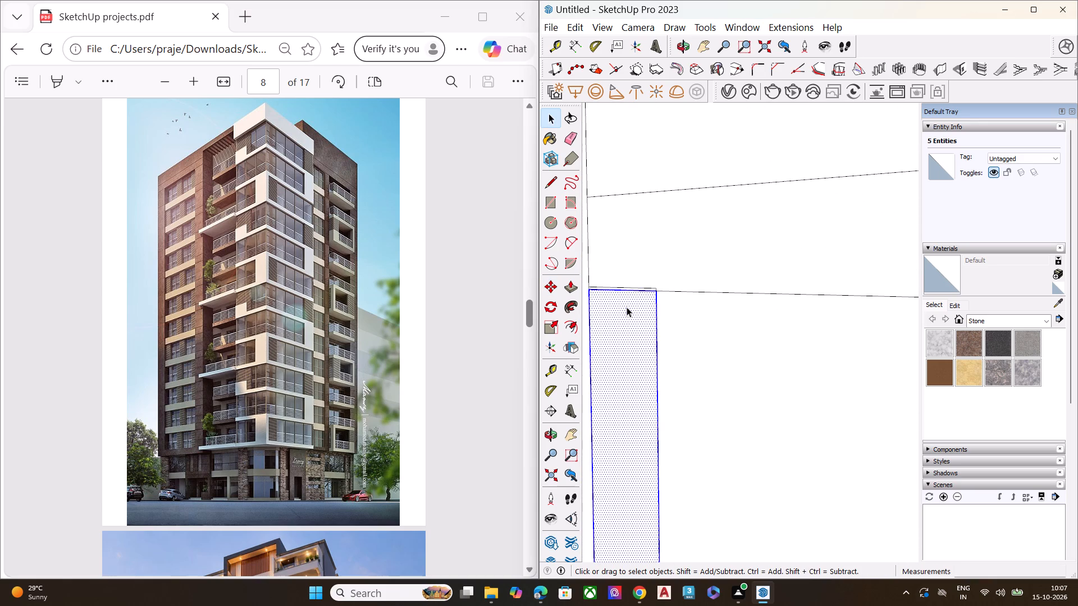
click(627, 307)
scroll(679, 311, down, 7)
key(space)
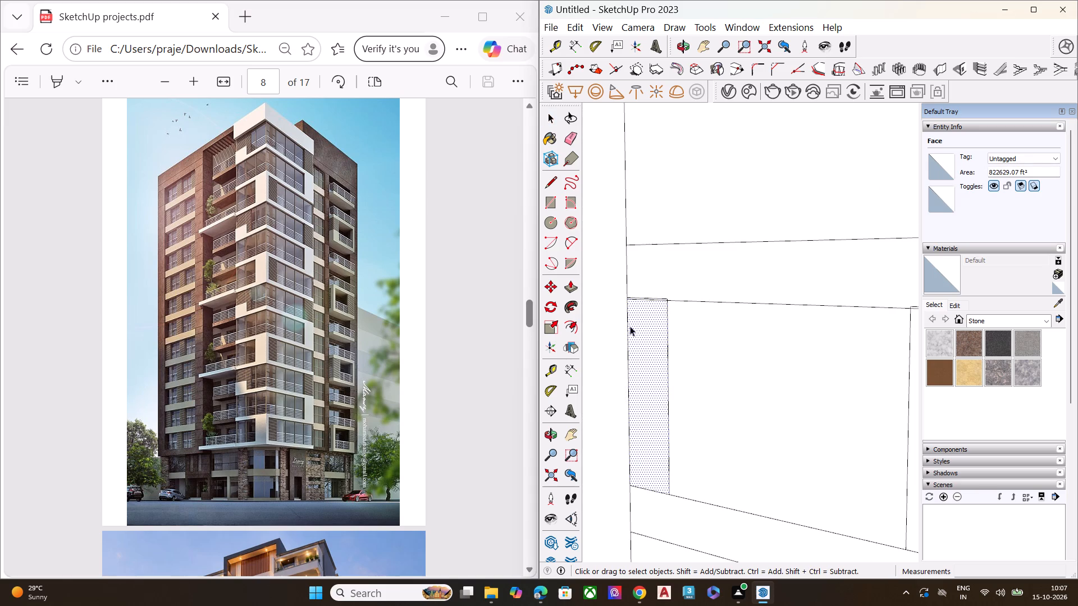
scroll(679, 316, down, 7)
scroll(605, 318, up, 10)
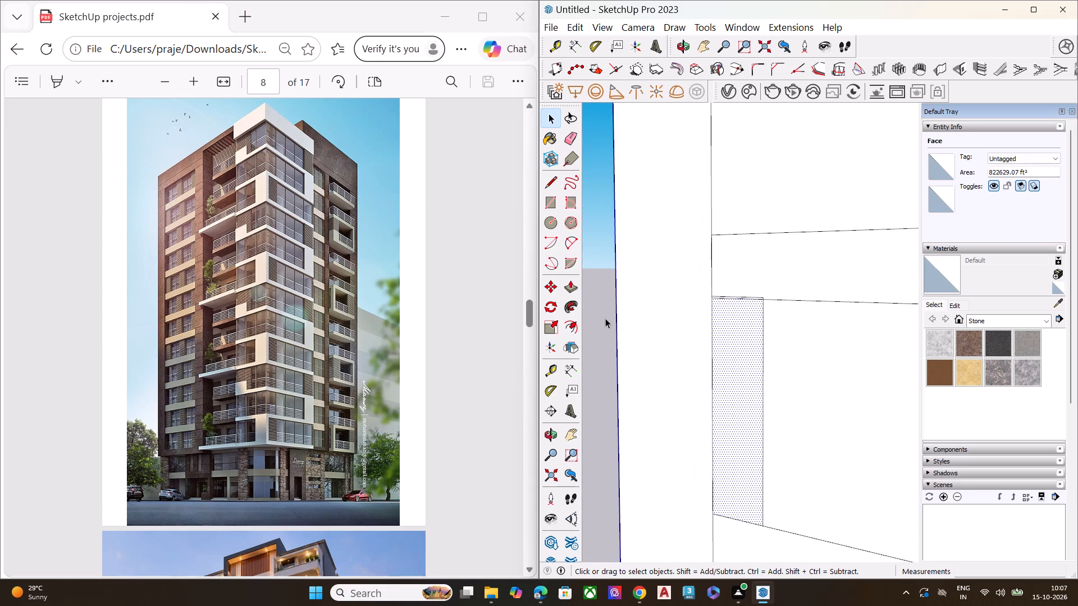
key(e)
scroll(748, 280, up, 2)
scroll(750, 280, down, 1)
scroll(750, 280, up, 6)
scroll(744, 306, down, 1)
scroll(744, 307, up, 1)
scroll(744, 308, down, 2)
scroll(744, 310, up, 1)
scroll(744, 311, down, 1)
scroll(744, 311, up, 2)
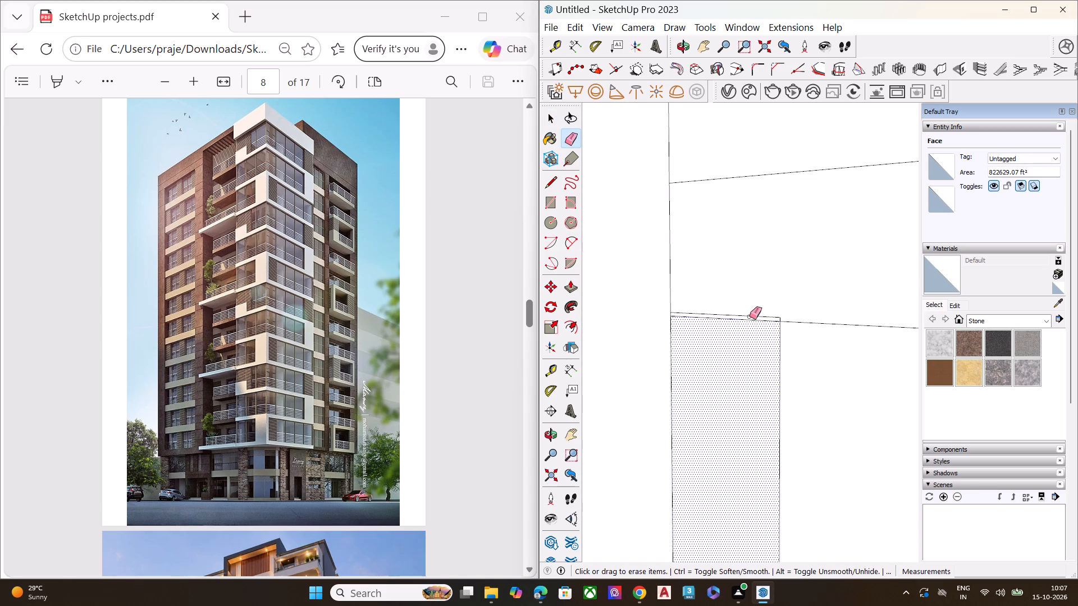
click(750, 316)
click(781, 318)
scroll(692, 314, up, 2)
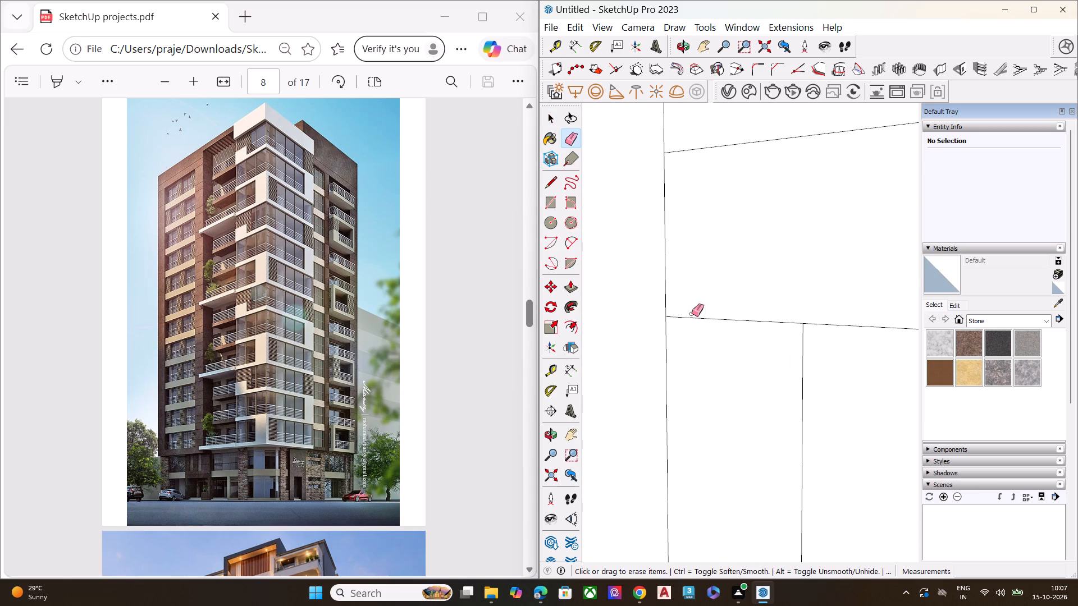
key(space)
click(705, 350)
Erase the middle panel's duplicate top edge and the two line stubs projecting above the second bay's top line.
scroll(713, 306, down, 16)
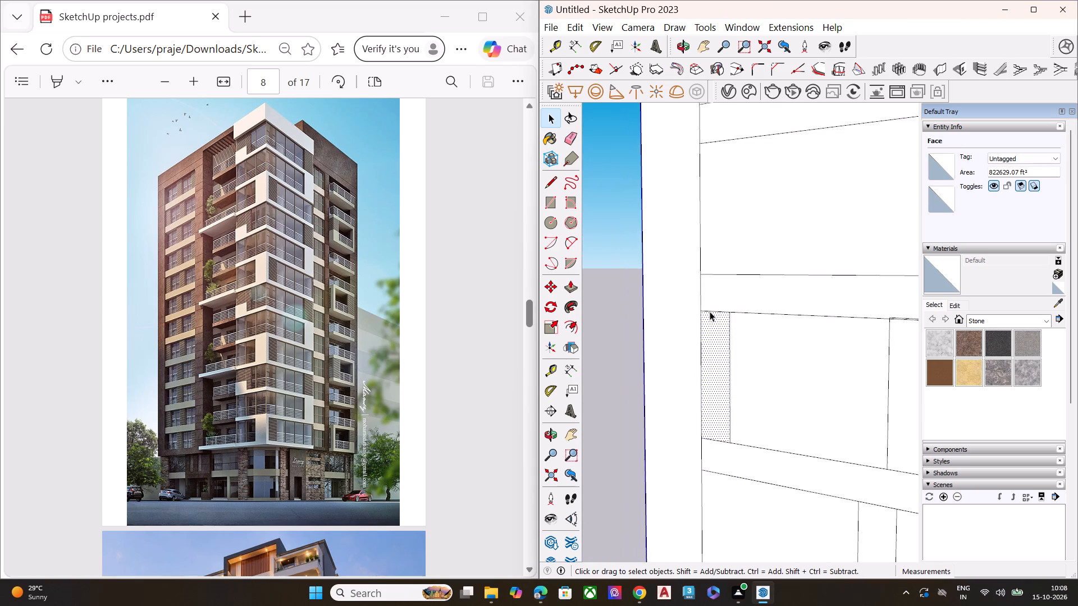
scroll(708, 314, down, 4)
scroll(707, 315, up, 1)
scroll(707, 315, down, 5)
scroll(707, 315, up, 1)
scroll(854, 302, up, 12)
scroll(811, 337, down, 1)
scroll(811, 337, up, 2)
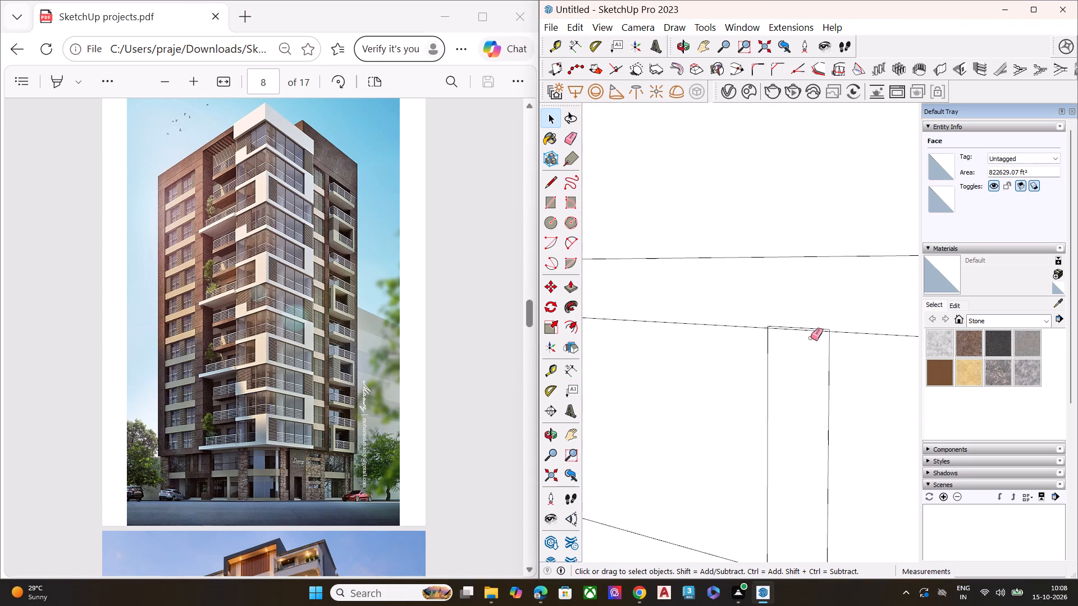
key(e)
scroll(811, 338, up, 10)
scroll(814, 313, down, 1)
scroll(814, 313, up, 4)
click(820, 317)
click(822, 318)
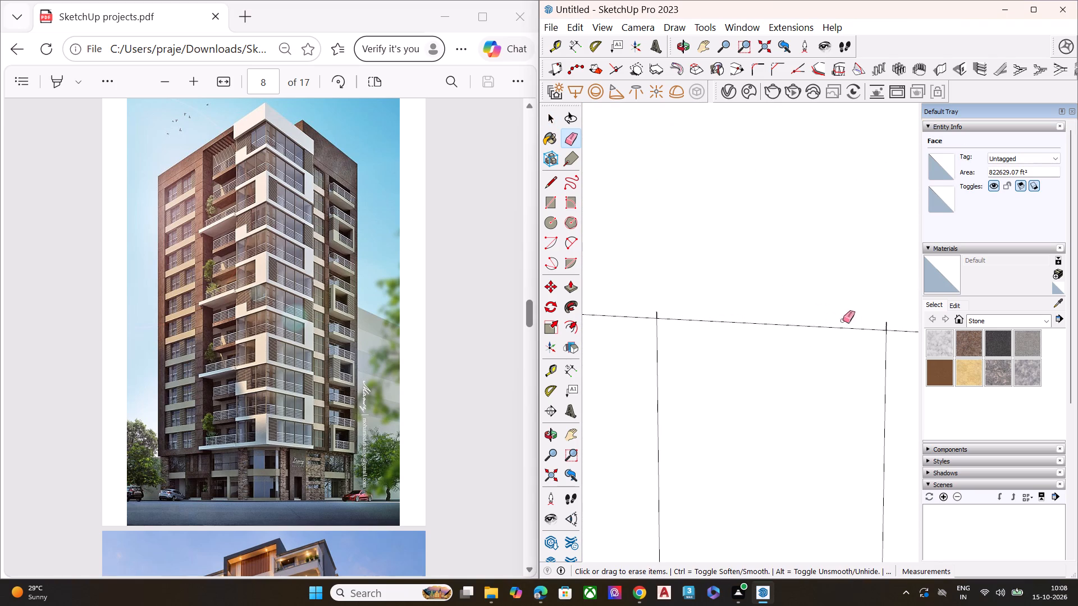
click(886, 323)
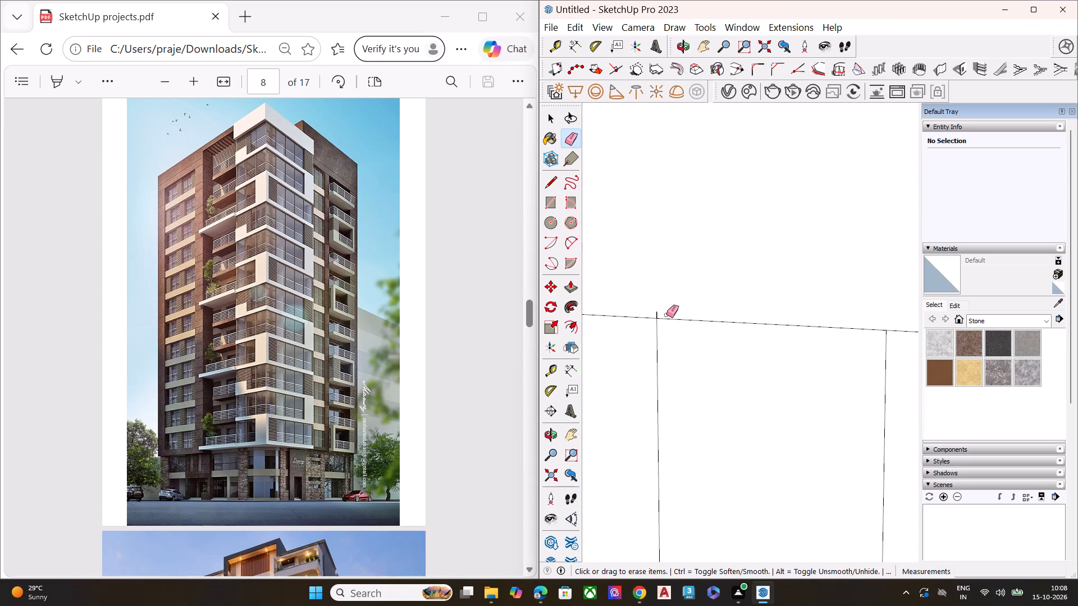
click(656, 312)
scroll(726, 293, down, 17)
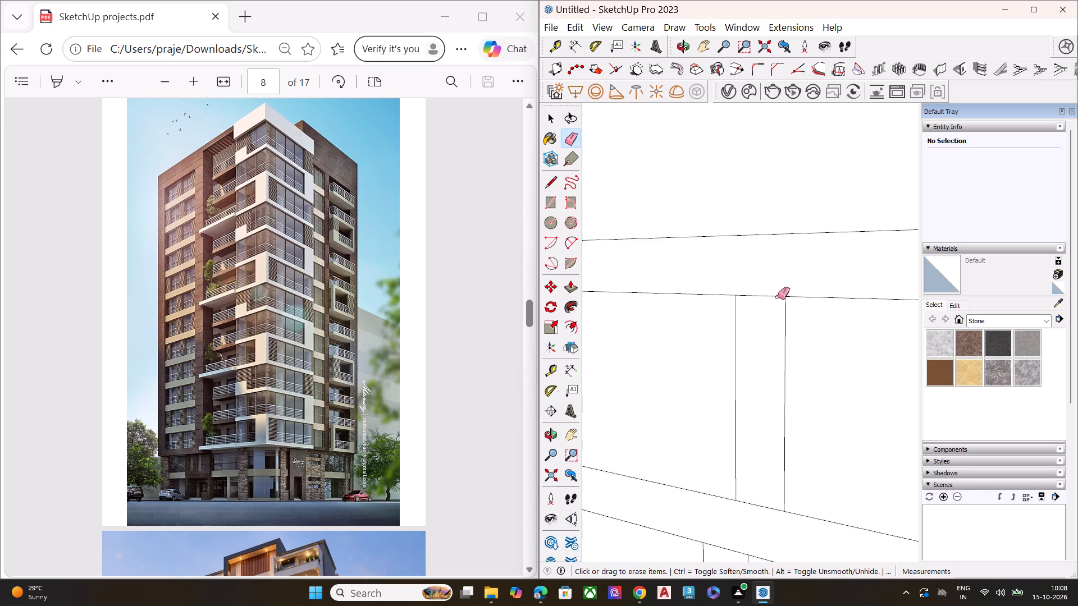
Examine the narrow panels in the two lowest bays by selecting them one after another.
scroll(778, 297, down, 1)
scroll(778, 296, up, 2)
scroll(778, 297, down, 14)
key(space)
double_click(770, 335)
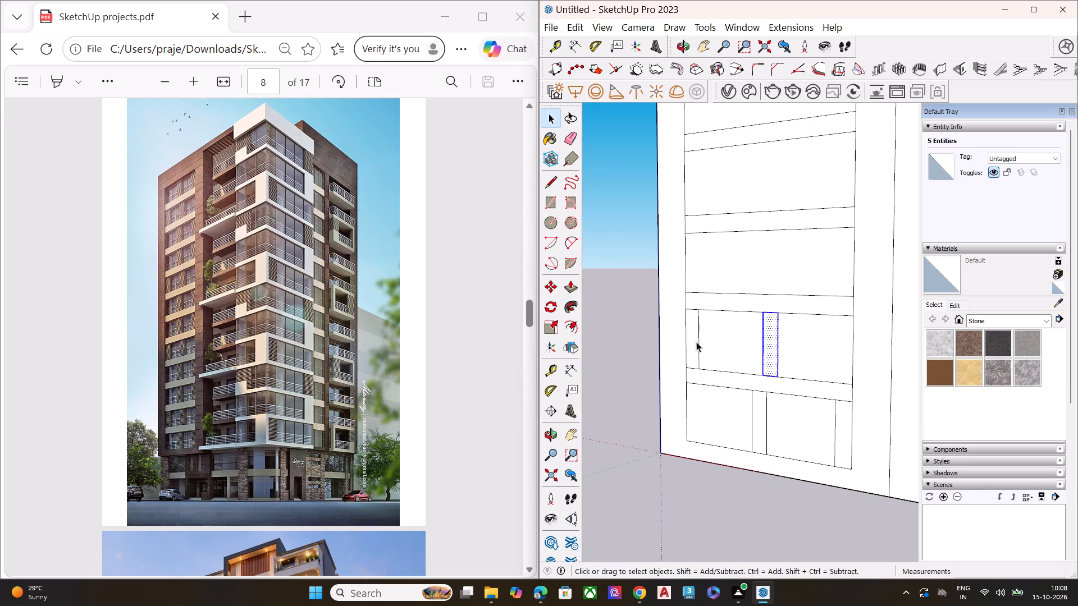
click(687, 343)
double_click(691, 342)
double_click(773, 343)
double_click(761, 405)
double_click(841, 419)
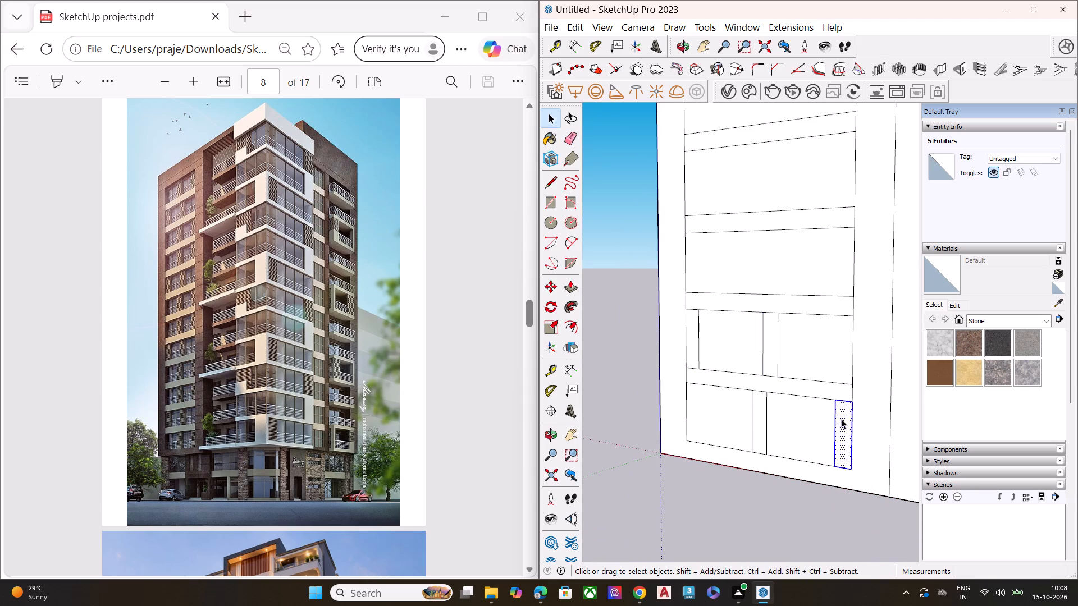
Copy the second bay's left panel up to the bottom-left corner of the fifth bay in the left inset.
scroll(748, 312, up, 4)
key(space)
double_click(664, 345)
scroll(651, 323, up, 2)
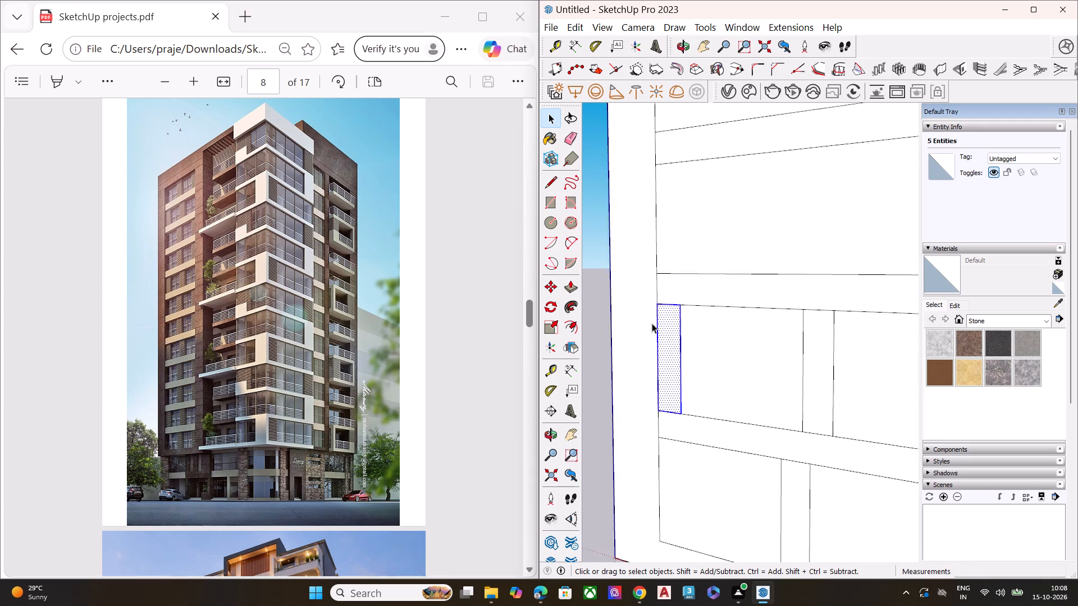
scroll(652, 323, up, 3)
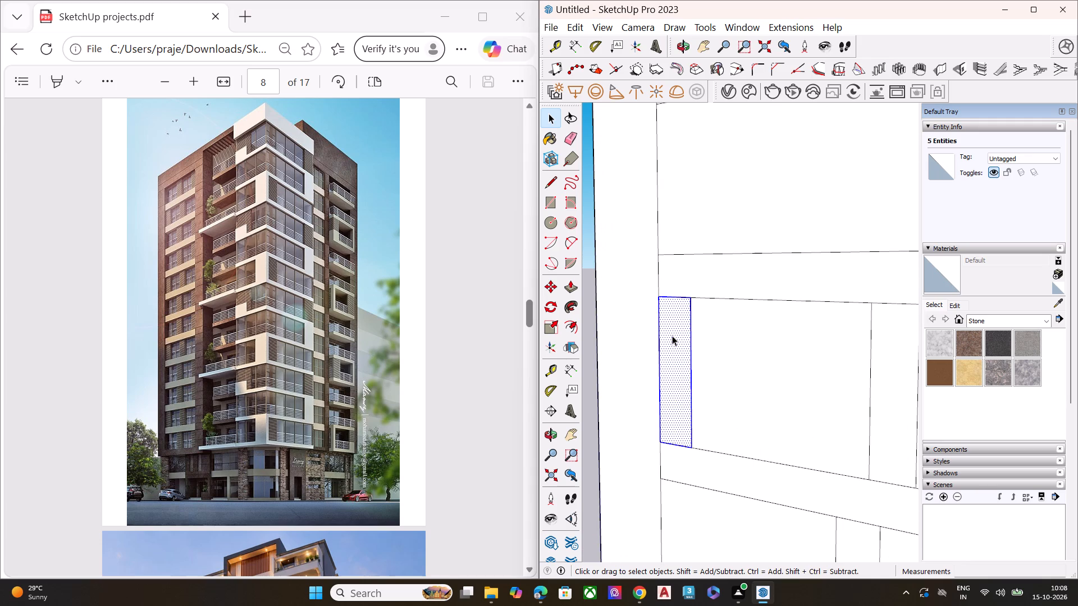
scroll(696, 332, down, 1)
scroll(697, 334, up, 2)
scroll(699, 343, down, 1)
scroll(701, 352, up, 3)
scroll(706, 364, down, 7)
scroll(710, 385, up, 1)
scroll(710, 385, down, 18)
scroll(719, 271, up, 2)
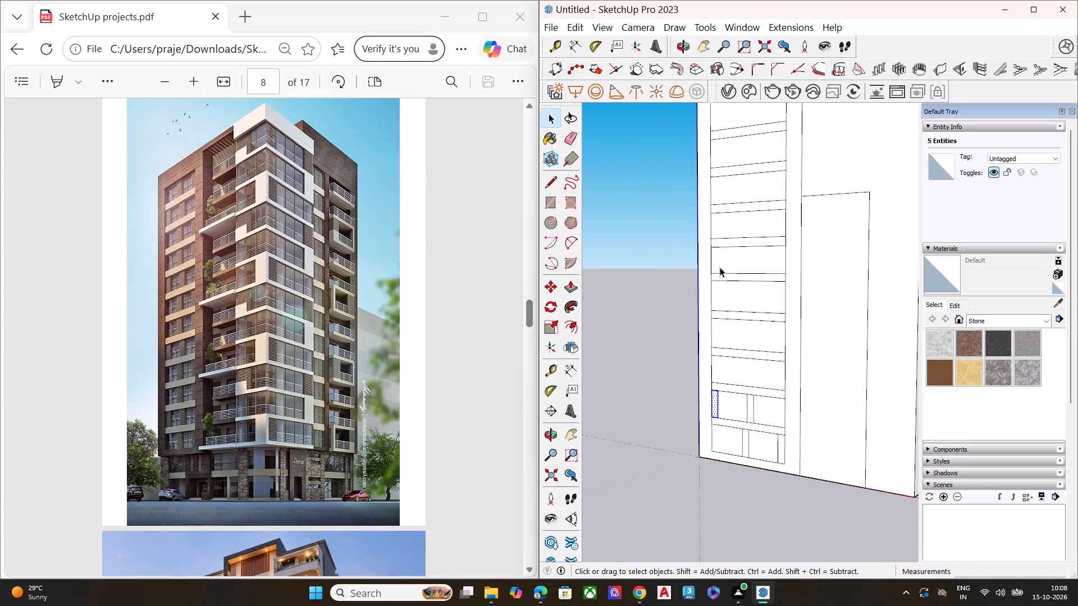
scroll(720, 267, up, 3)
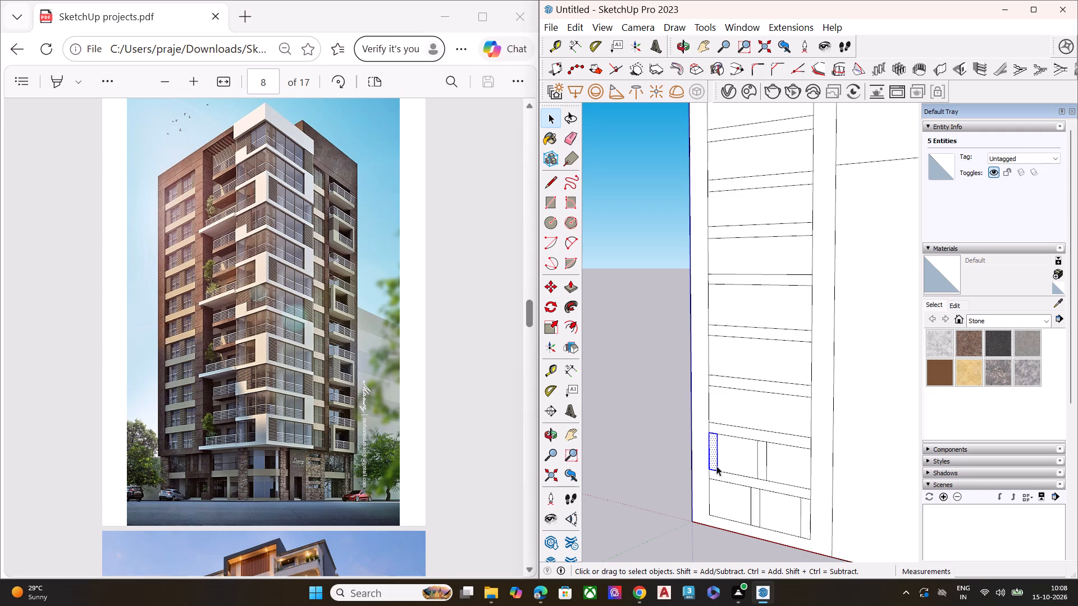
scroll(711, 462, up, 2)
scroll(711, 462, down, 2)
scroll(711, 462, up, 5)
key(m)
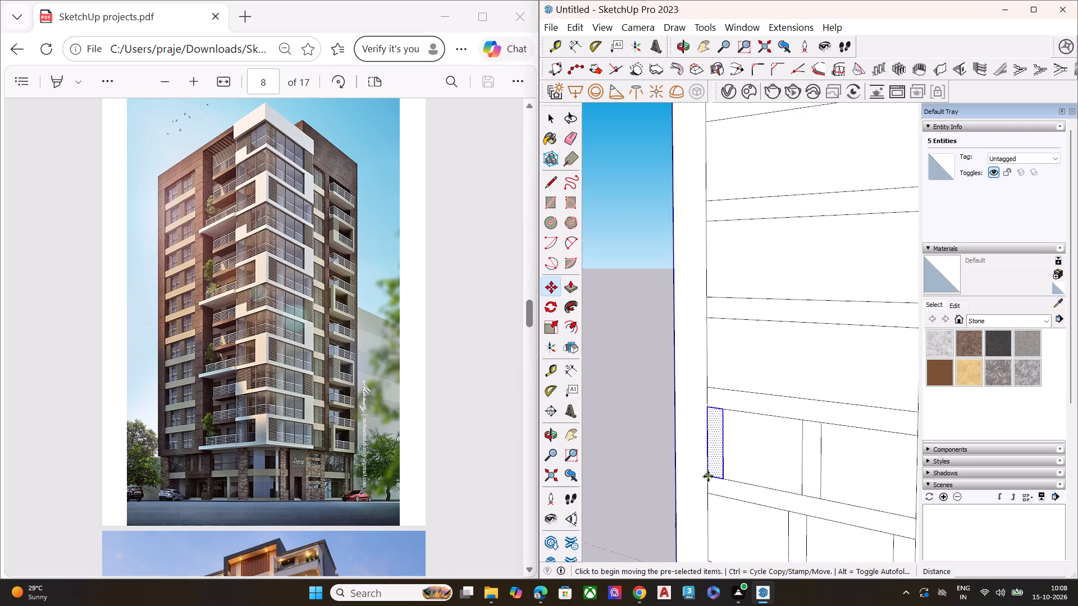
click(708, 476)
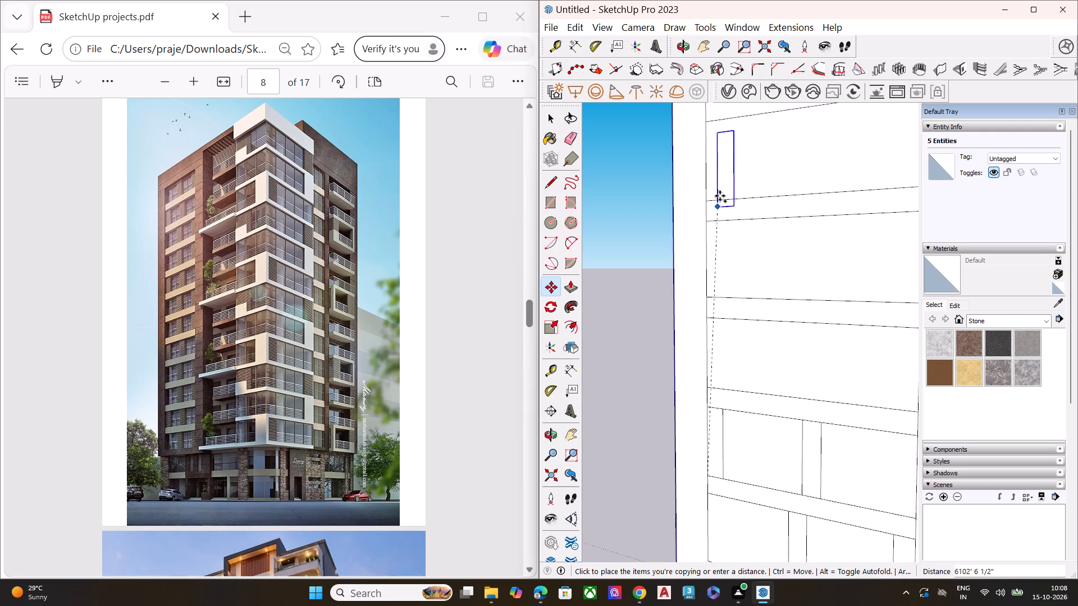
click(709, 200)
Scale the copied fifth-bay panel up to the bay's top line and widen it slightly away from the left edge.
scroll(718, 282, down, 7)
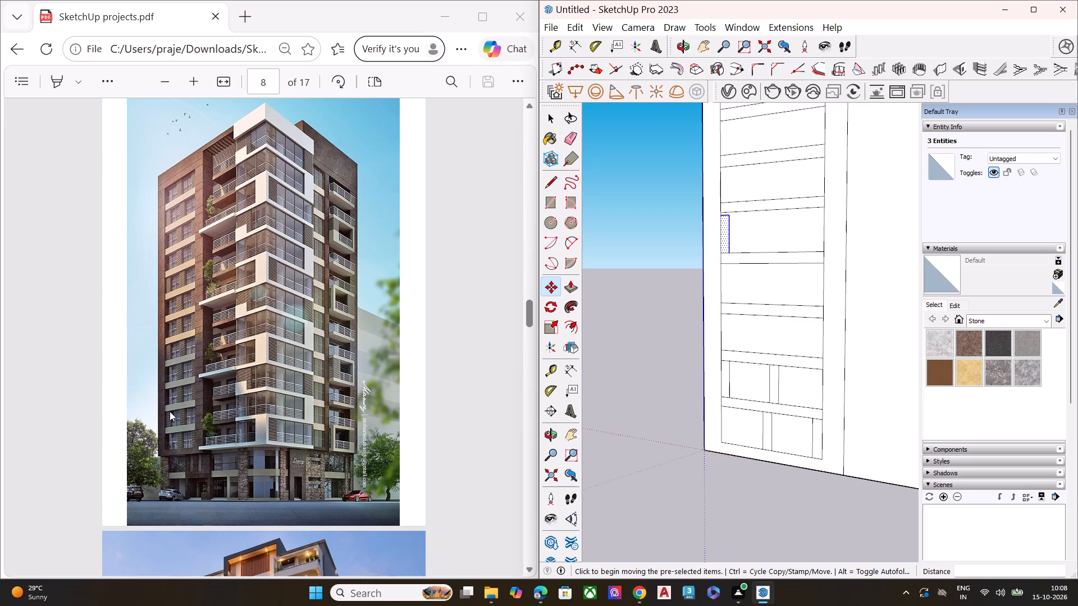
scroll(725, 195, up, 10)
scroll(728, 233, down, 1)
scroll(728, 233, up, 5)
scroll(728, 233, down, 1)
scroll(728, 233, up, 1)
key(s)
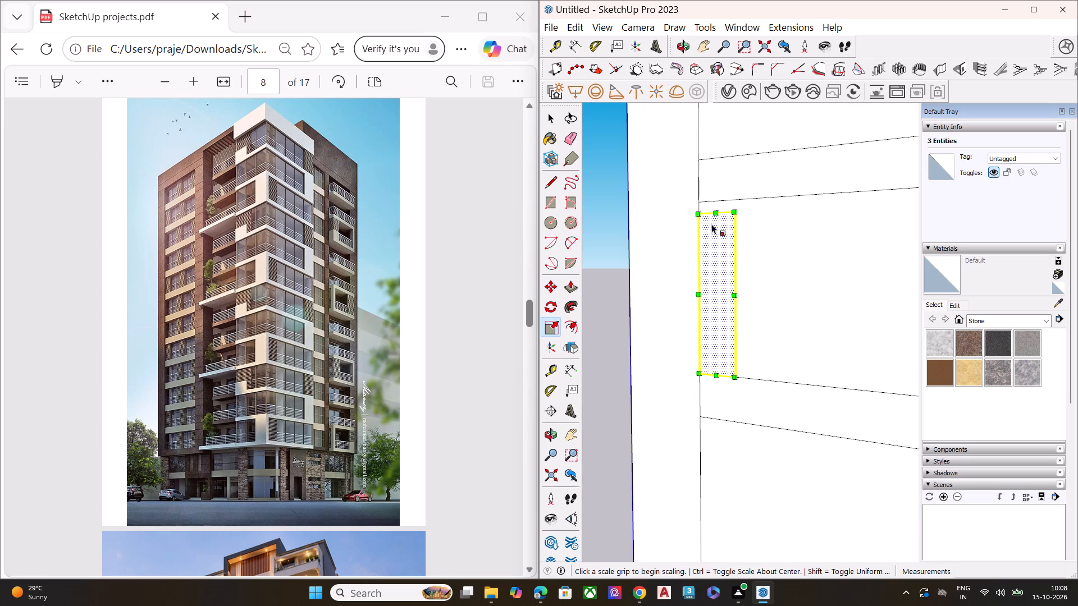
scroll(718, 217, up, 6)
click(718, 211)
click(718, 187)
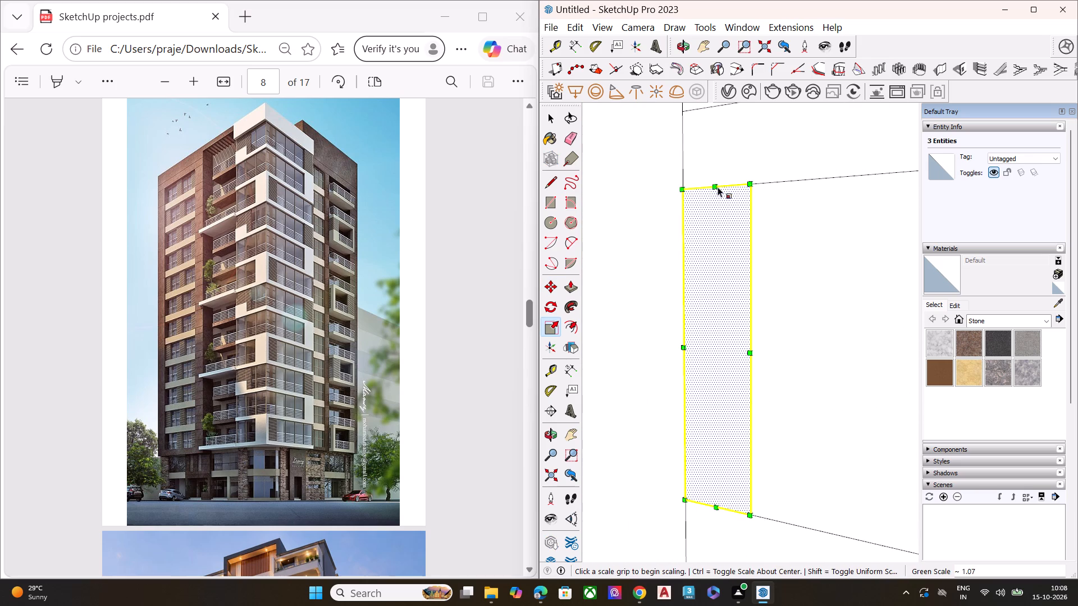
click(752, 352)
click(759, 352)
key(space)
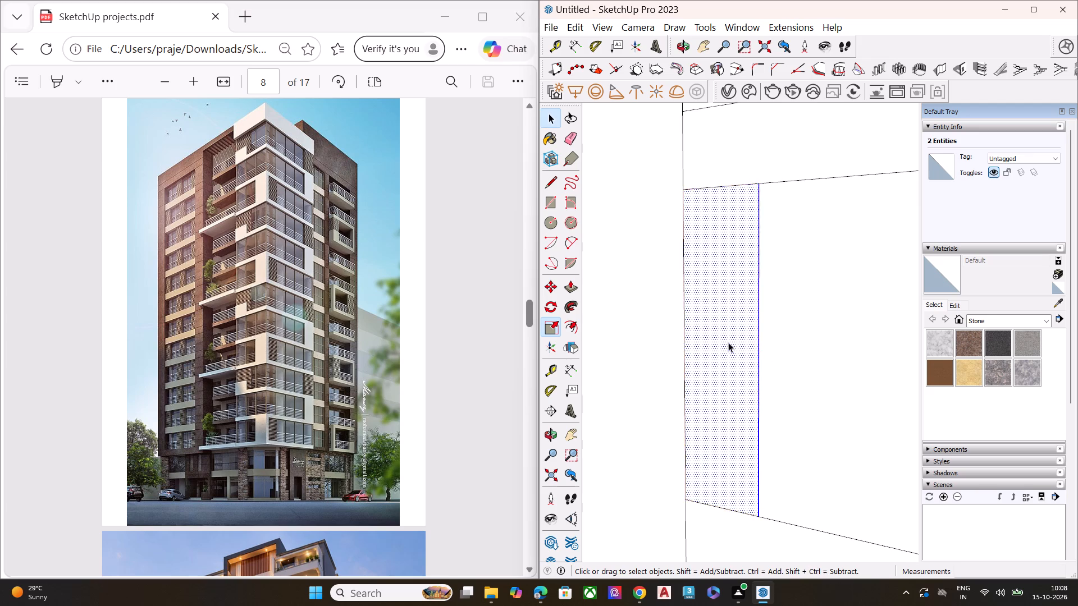
Scale the second bay's middle panel slightly wider by moving its right side.
scroll(719, 332, down, 3)
scroll(715, 331, up, 1)
scroll(714, 331, down, 6)
scroll(684, 291, up, 1)
scroll(684, 291, down, 16)
scroll(736, 467, up, 5)
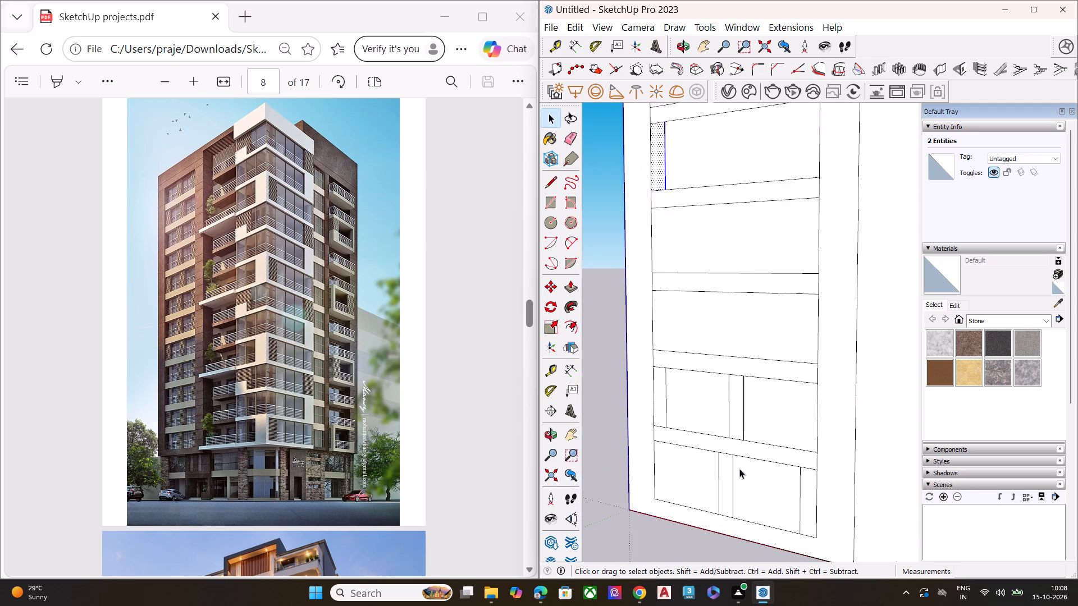
scroll(739, 469, up, 2)
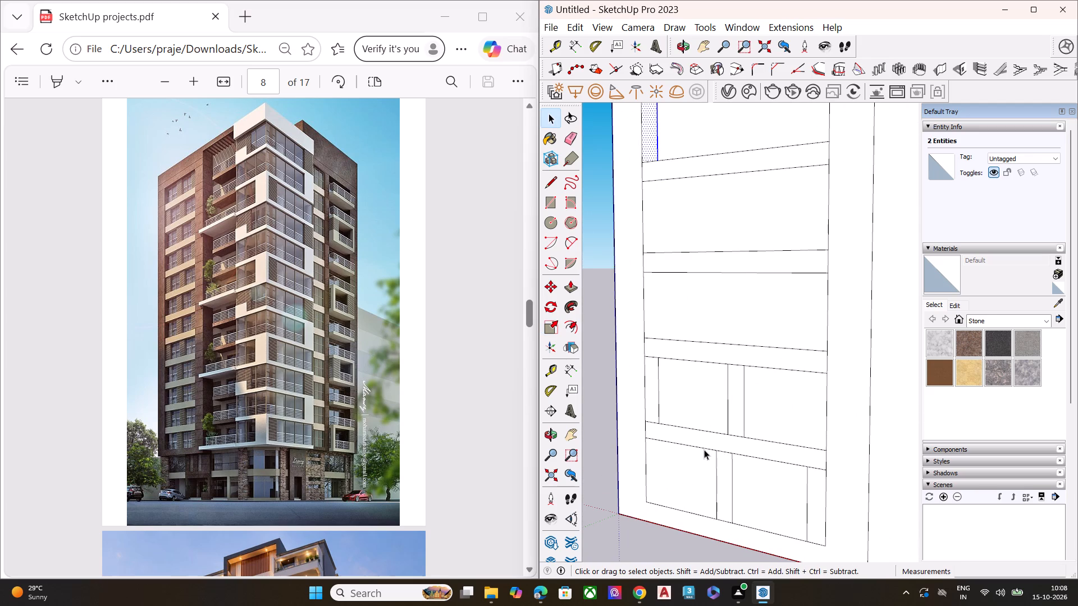
scroll(737, 416, up, 1)
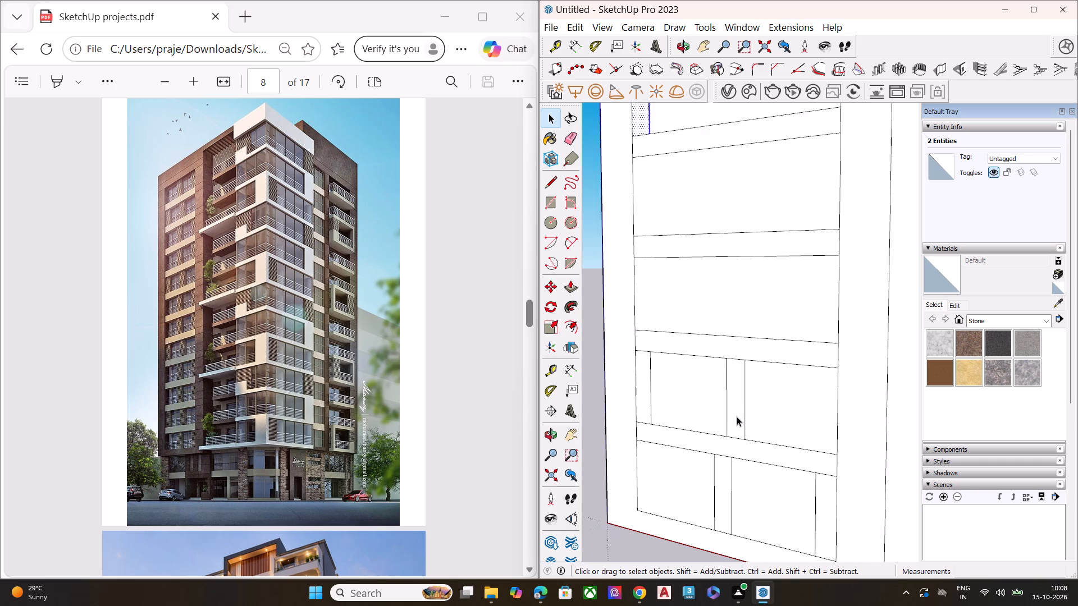
scroll(737, 416, up, 2)
double_click(736, 417)
key(s)
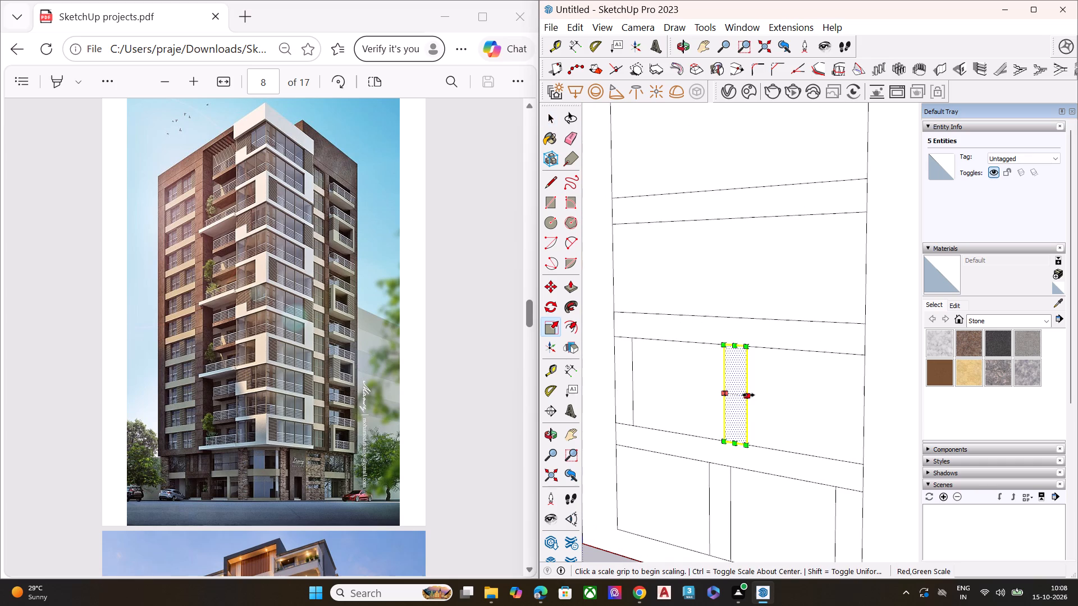
click(748, 395)
click(752, 396)
key(space)
Scale the lowest bay's middle panel wider by about 1.19, moving its right side.
scroll(745, 406, down, 5)
scroll(729, 467, up, 2)
scroll(729, 468, down, 1)
scroll(729, 468, up, 4)
double_click(729, 468)
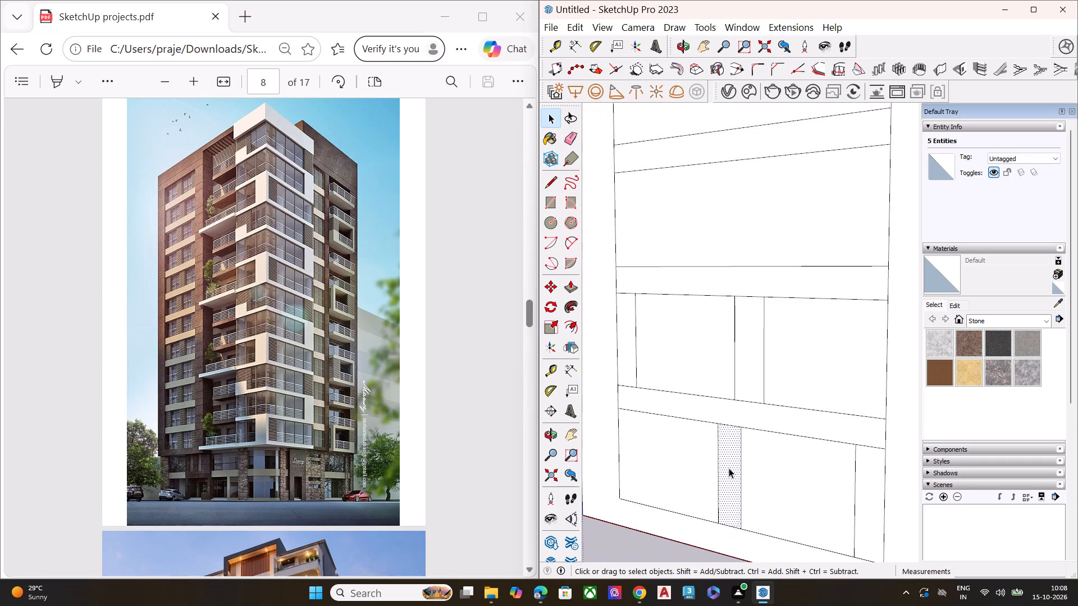
key(s)
click(743, 477)
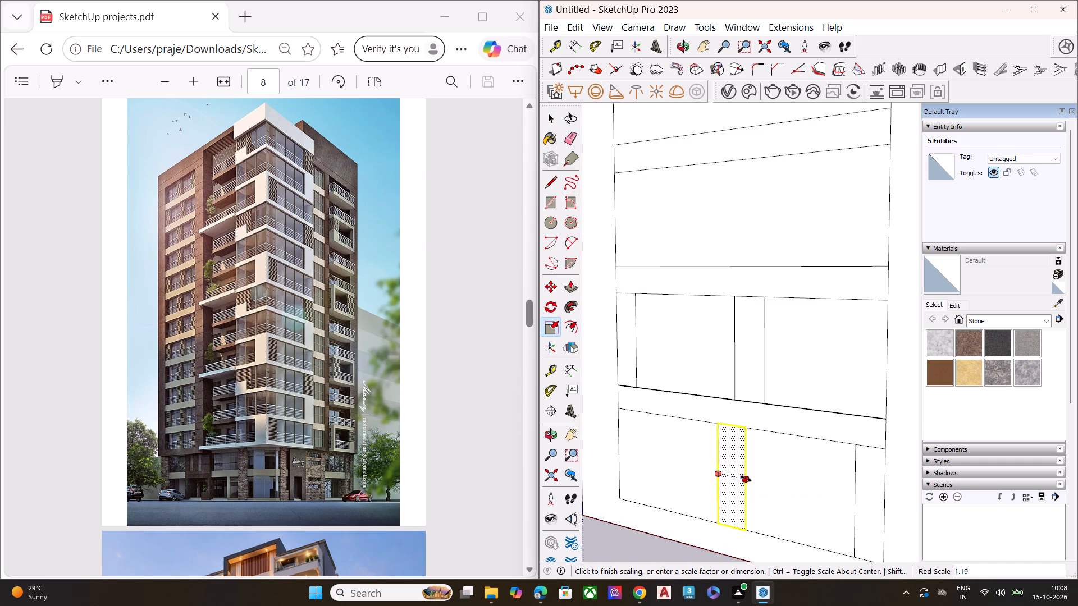
click(746, 479)
key(space)
Scale the lowest bay's right-edge panel wider by about 1.22, extending it toward the middle panel.
scroll(740, 448, down, 6)
scroll(814, 478, up, 4)
scroll(814, 478, down, 1)
scroll(814, 478, up, 1)
double_click(814, 478)
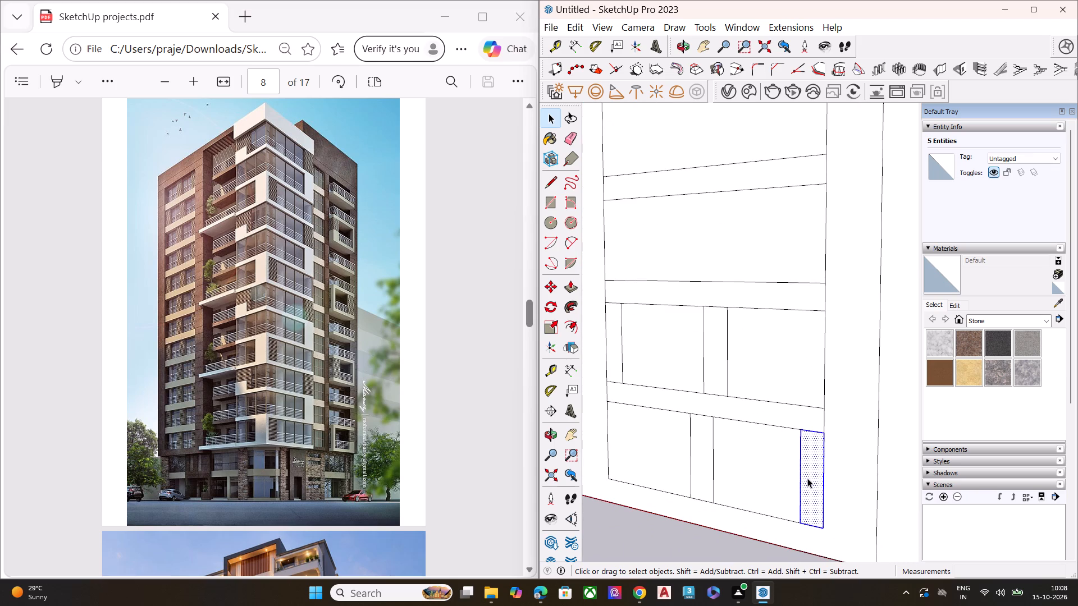
key(s)
click(801, 479)
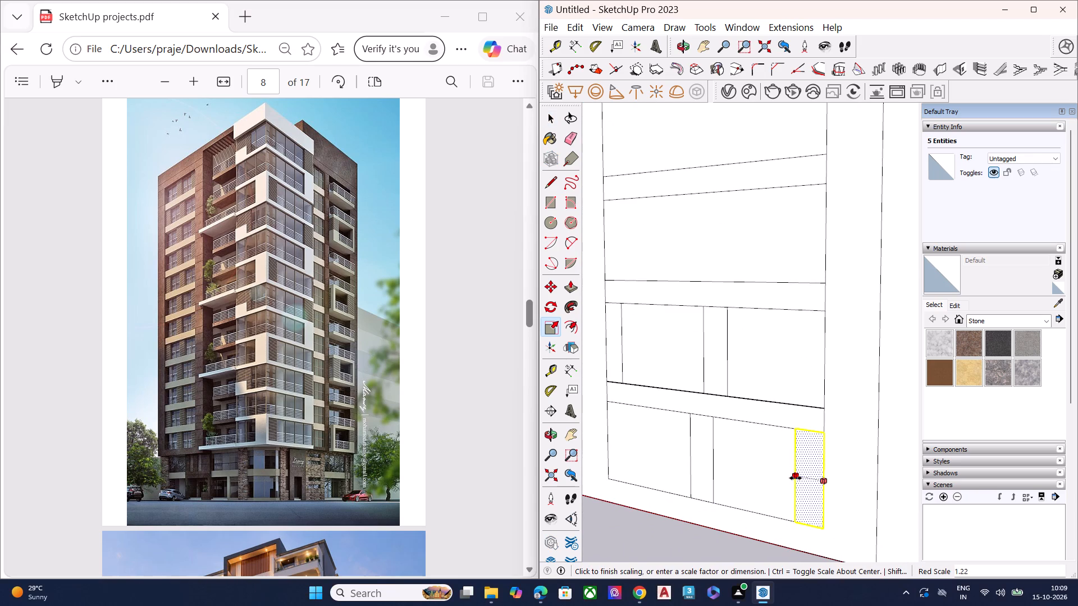
click(796, 478)
key(space)
Scale the second bay's left-edge panel wider by about 1.20, extending it toward the middle panel.
scroll(802, 481, down, 5)
scroll(654, 366, up, 7)
double_click(656, 374)
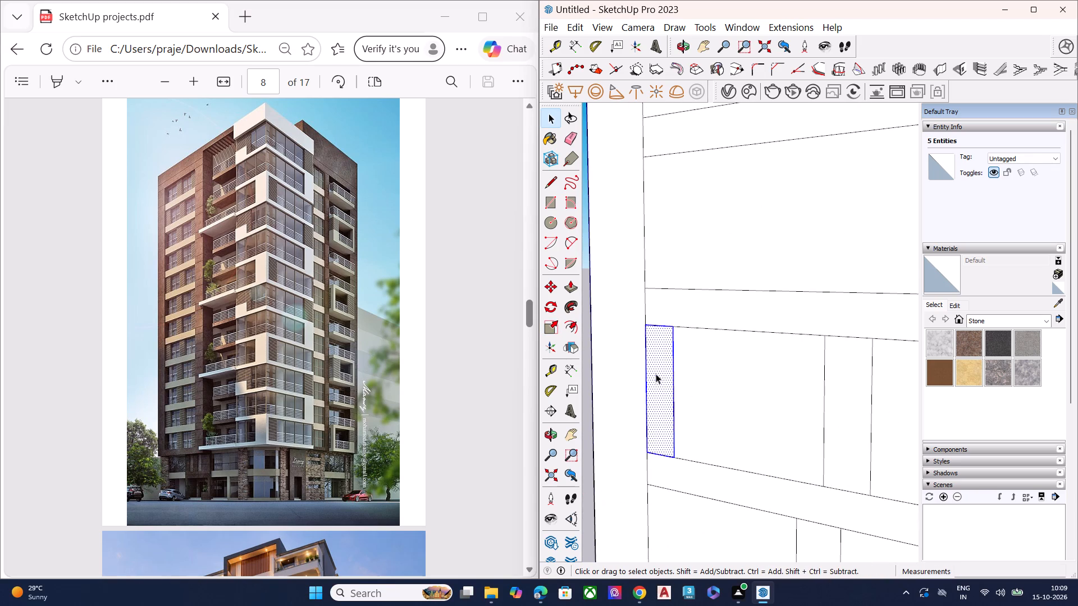
key(s)
click(673, 389)
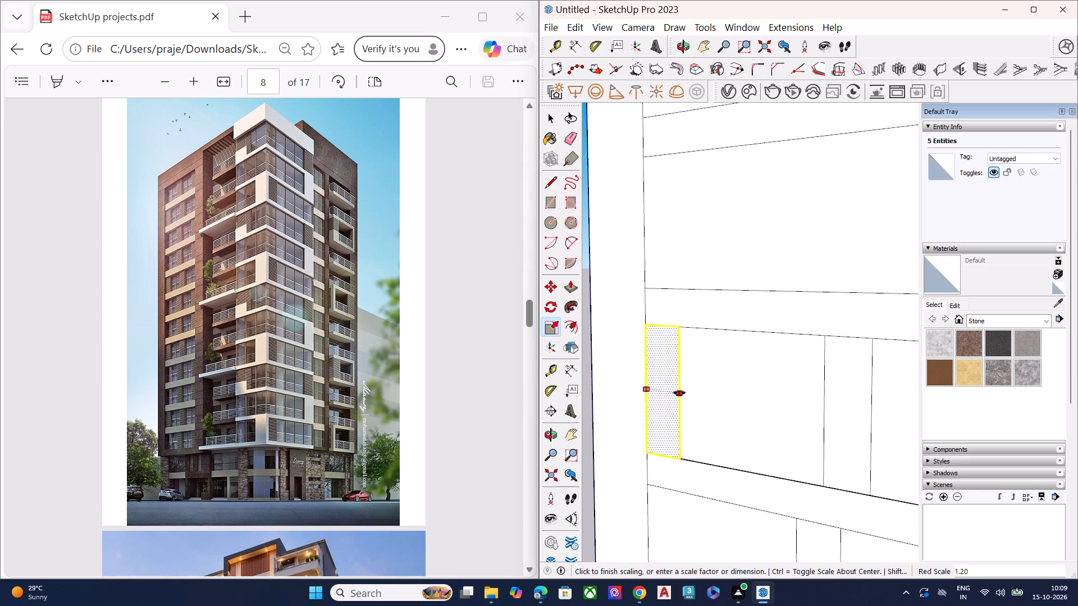
click(679, 393)
key(space)
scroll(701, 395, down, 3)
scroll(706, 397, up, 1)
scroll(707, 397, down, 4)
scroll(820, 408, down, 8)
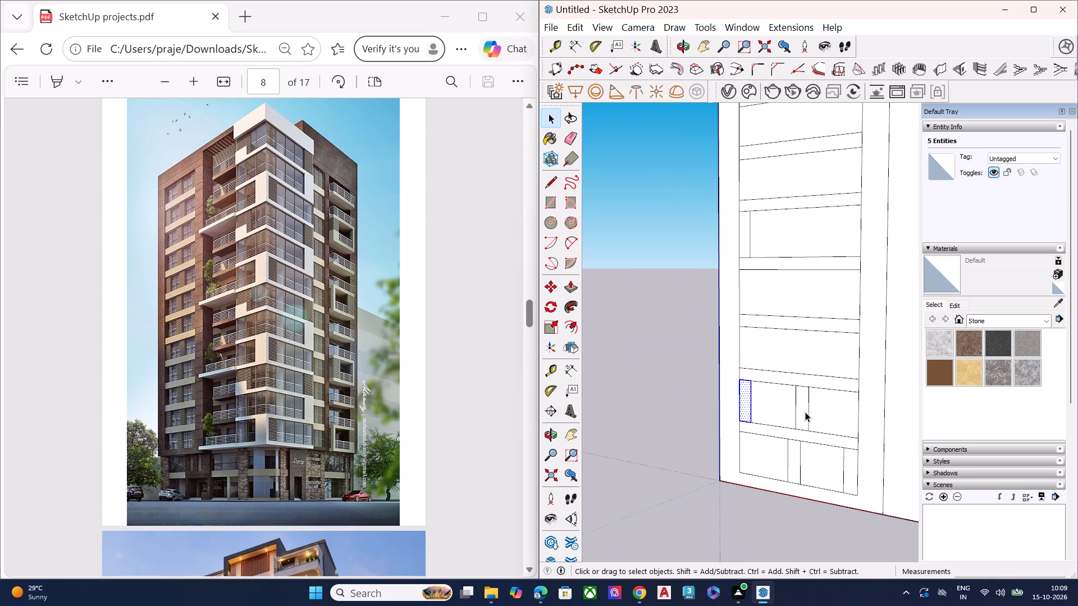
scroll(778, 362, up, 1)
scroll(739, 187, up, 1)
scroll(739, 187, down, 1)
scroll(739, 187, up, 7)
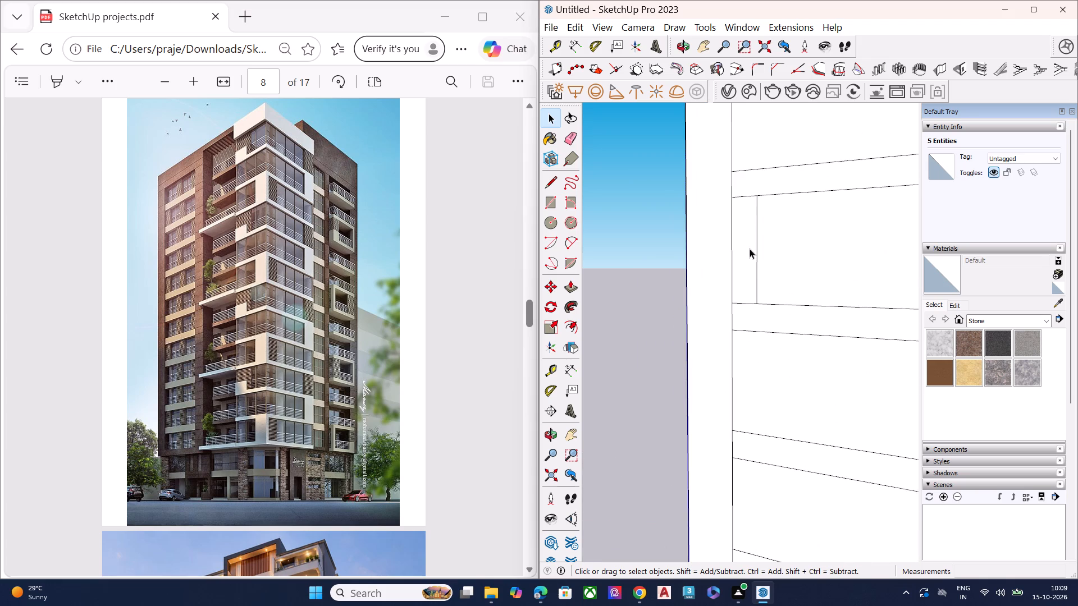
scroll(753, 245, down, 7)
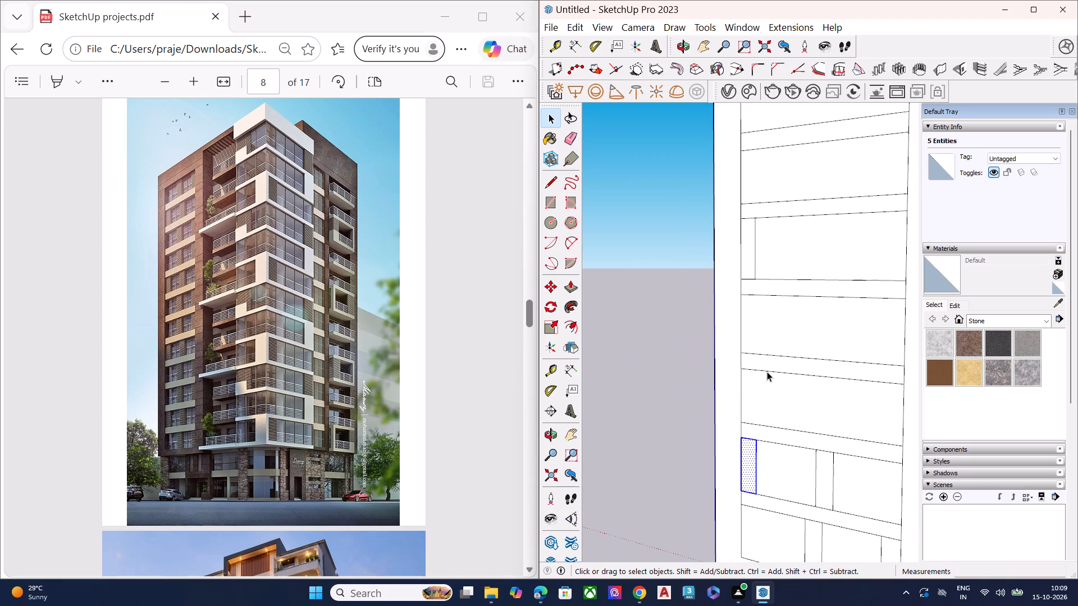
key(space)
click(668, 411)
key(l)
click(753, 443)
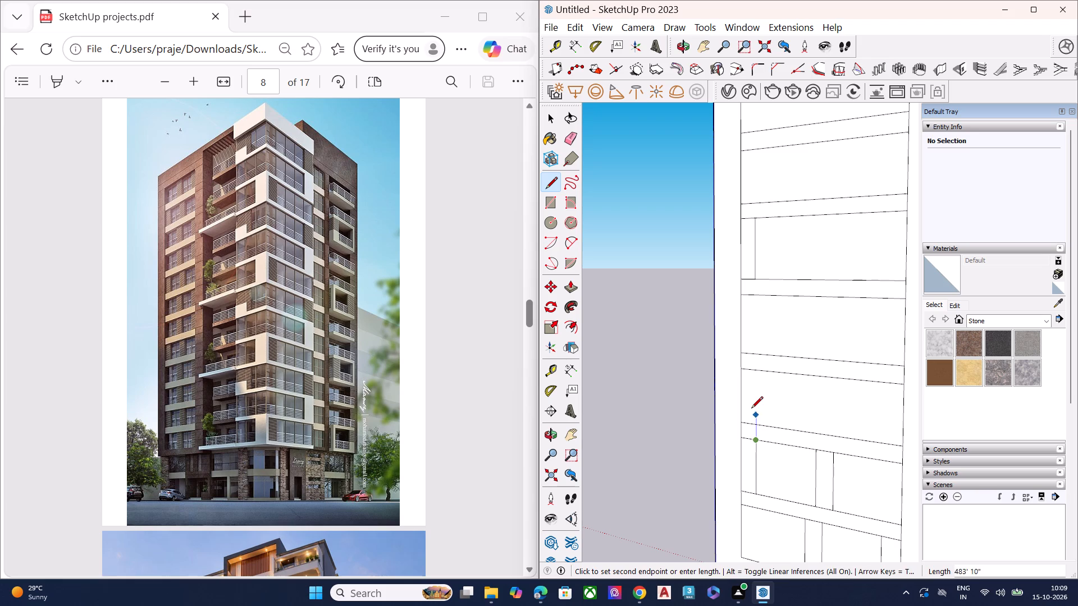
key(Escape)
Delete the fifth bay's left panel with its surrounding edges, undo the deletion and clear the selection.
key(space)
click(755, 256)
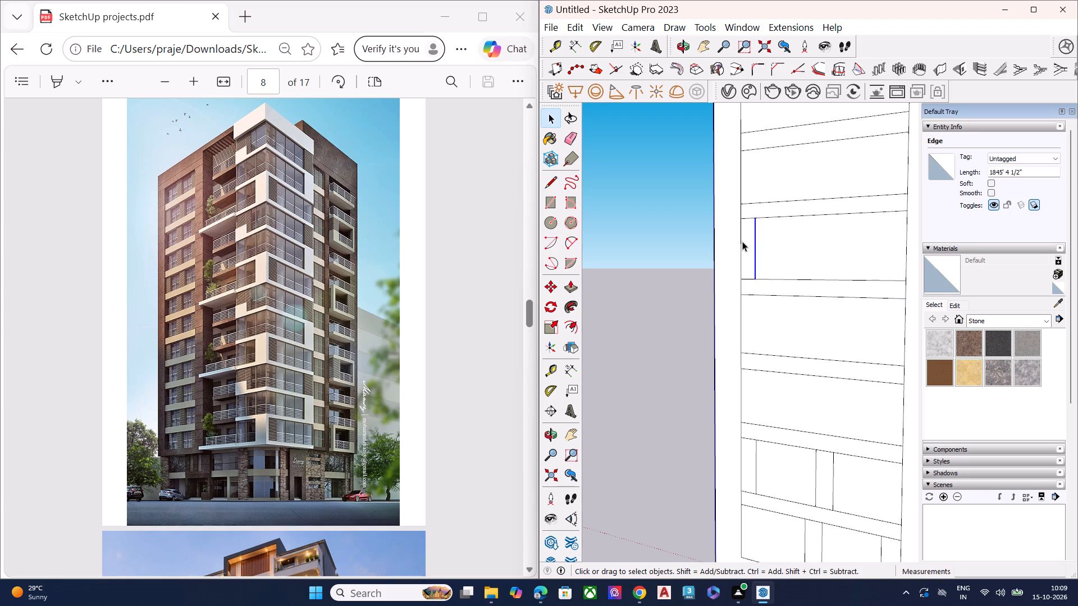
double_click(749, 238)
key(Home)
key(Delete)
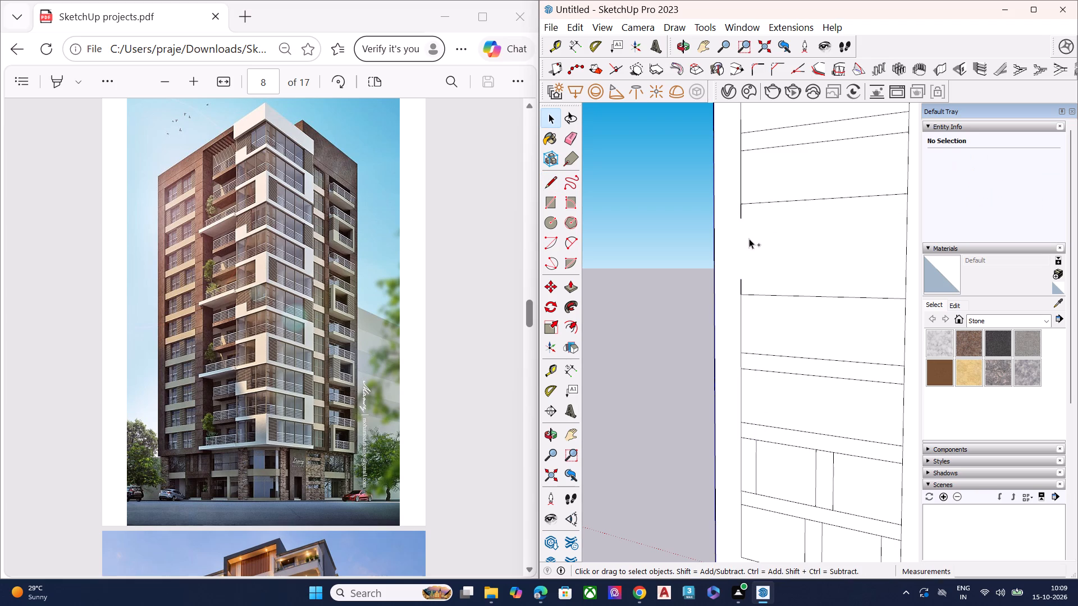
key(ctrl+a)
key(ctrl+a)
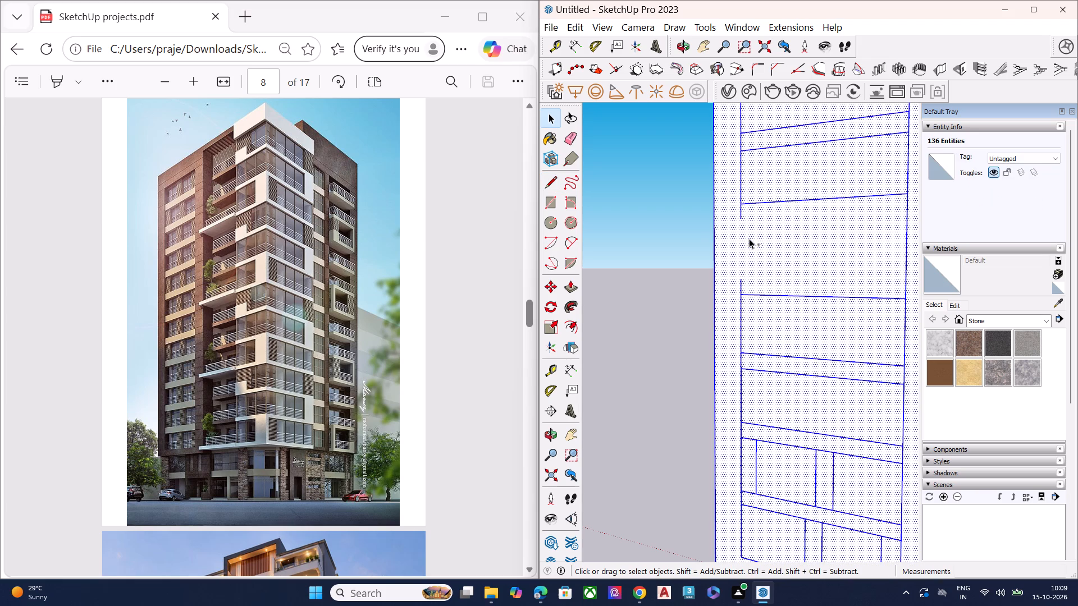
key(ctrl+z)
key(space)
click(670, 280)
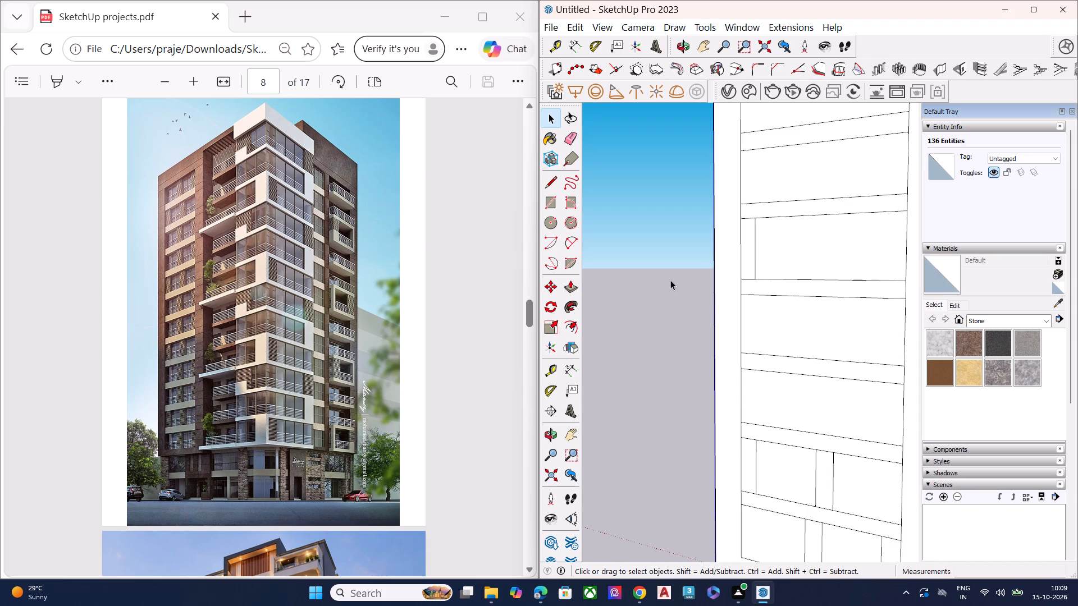
Erase the vertical edge of the left panel in the fifth bay.
click(756, 241)
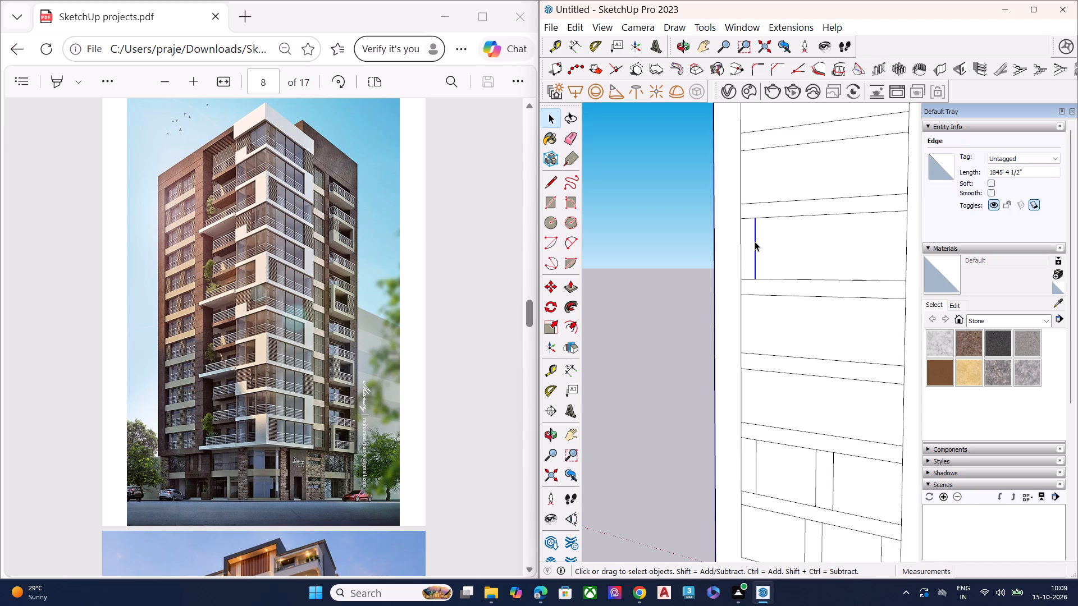
key(Delete)
Scale the second bay's left-edge panel slightly wider again by moving its right side.
key(l)
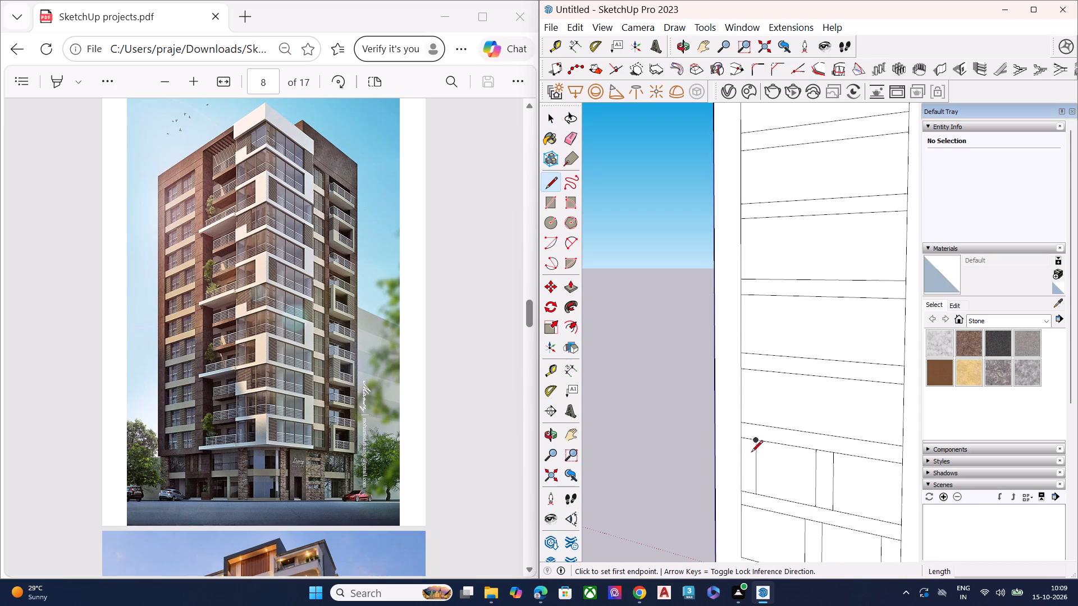
middle_drag(753, 461, 788, 407)
scroll(759, 471, up, 2)
scroll(756, 478, down, 2)
scroll(756, 479, up, 6)
key(space)
double_click(733, 479)
key(s)
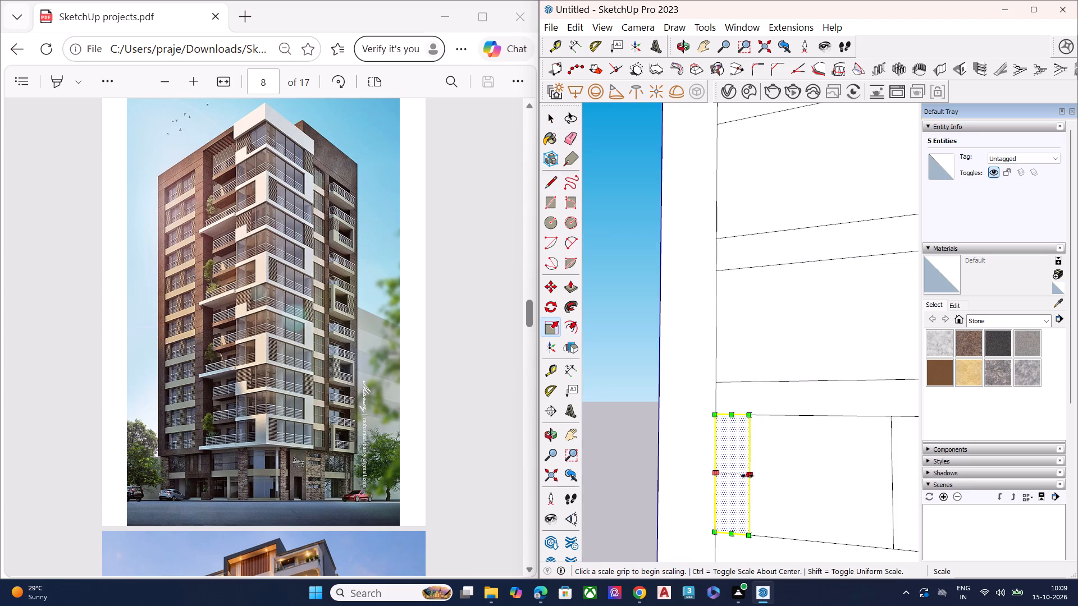
click(749, 475)
click(753, 477)
key(space)
Draw a vertical line about 19956' long from the second-lowest bay's left panel corner up to the top edge of the second bay from the top.
scroll(736, 472, down, 1)
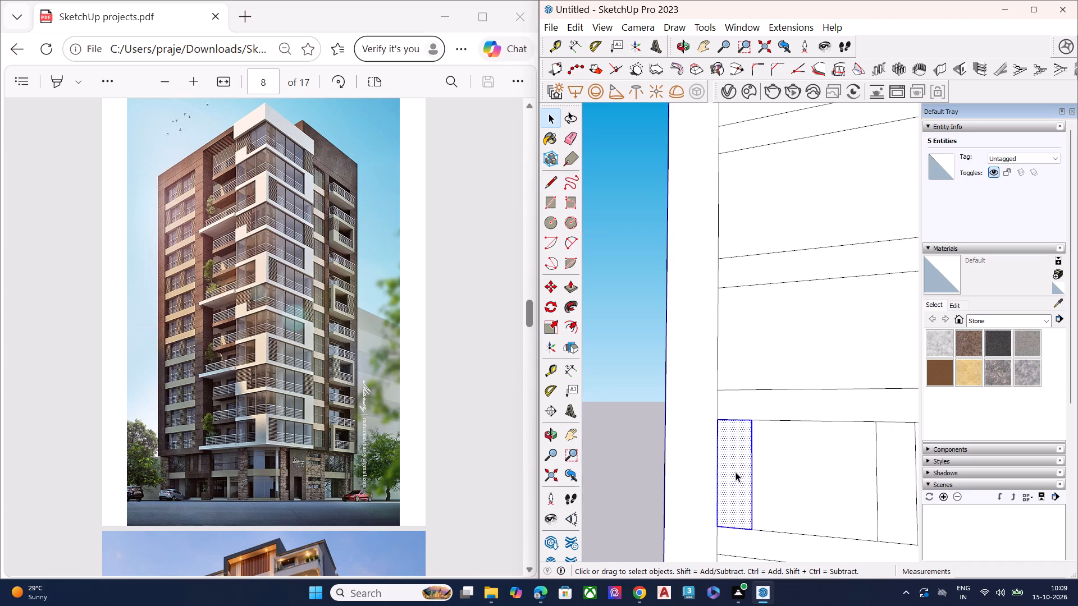
key(l)
click(751, 424)
scroll(741, 353, down, 17)
scroll(741, 394, down, 4)
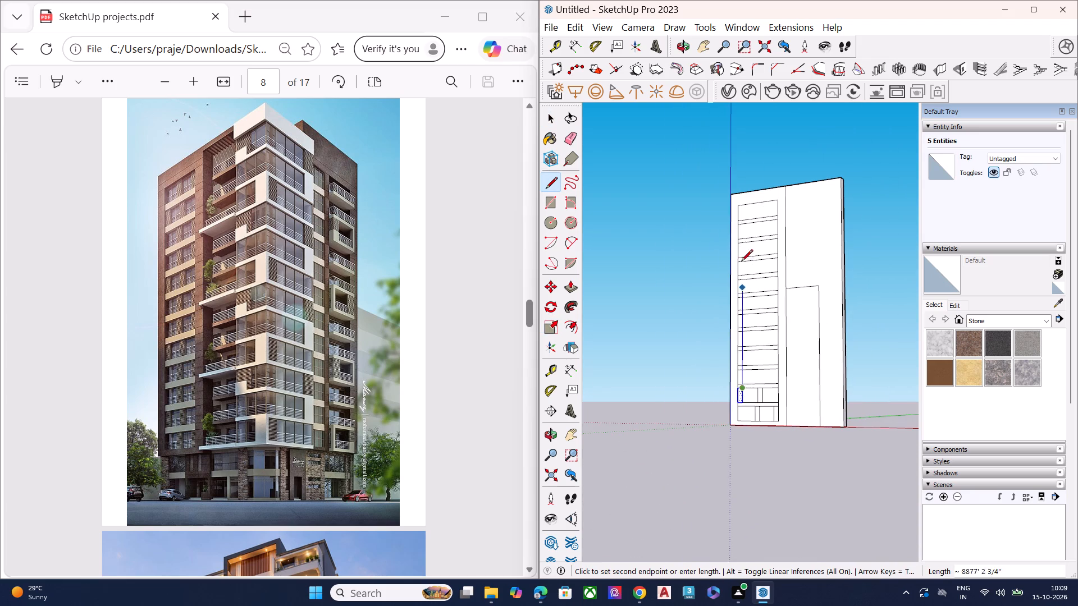
scroll(751, 220, up, 10)
scroll(736, 230, down, 2)
scroll(736, 230, up, 2)
scroll(736, 230, down, 1)
scroll(736, 230, up, 3)
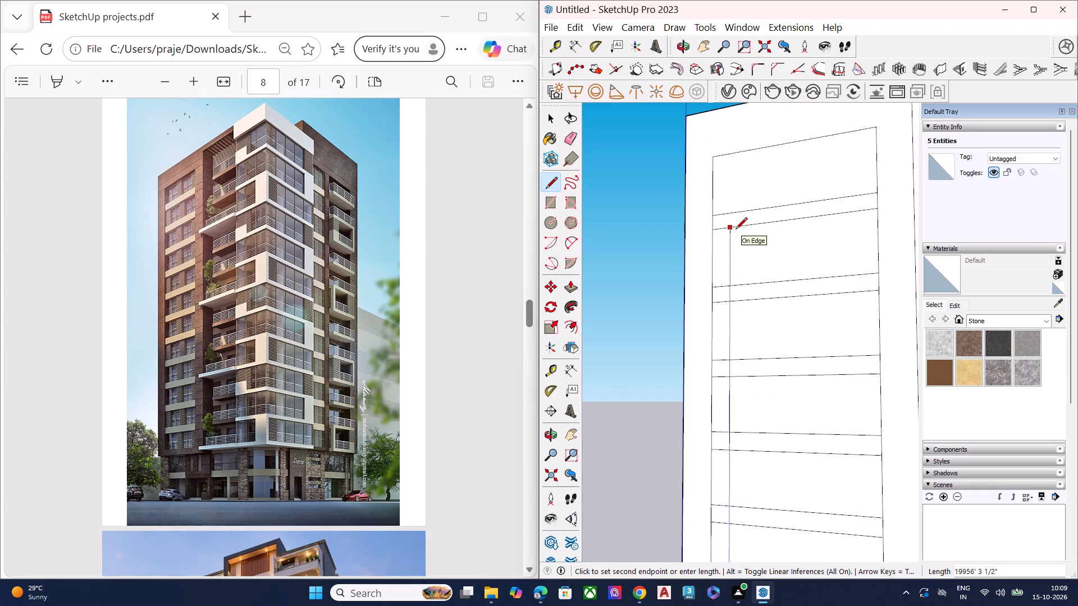
click(736, 230)
key(space)
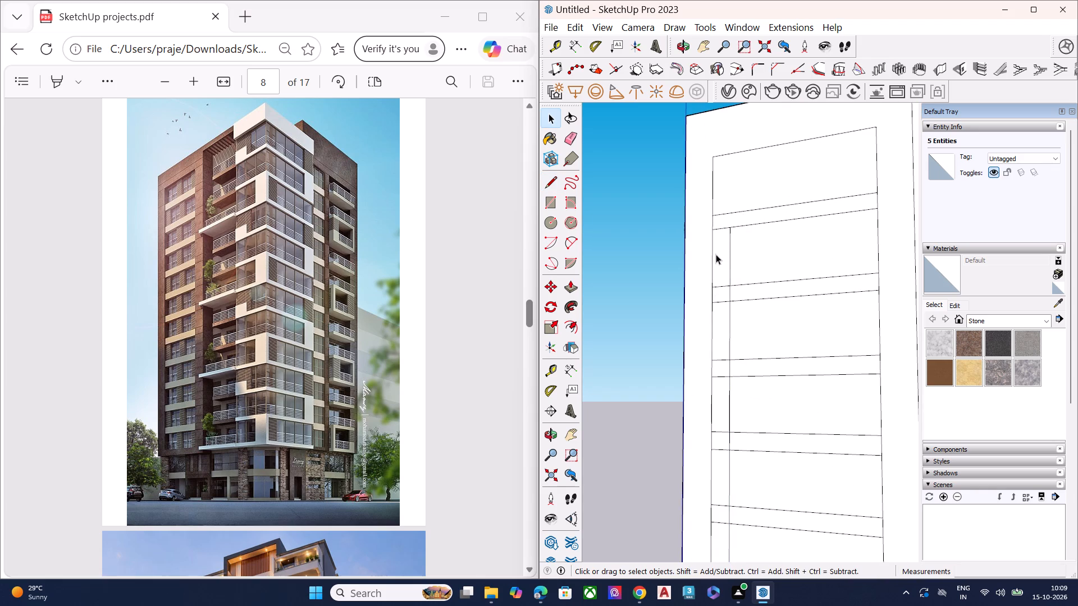
Erase the new vertical line through the third and fourth bays from the top and the bands between the second and sixth bays.
scroll(716, 254, up, 8)
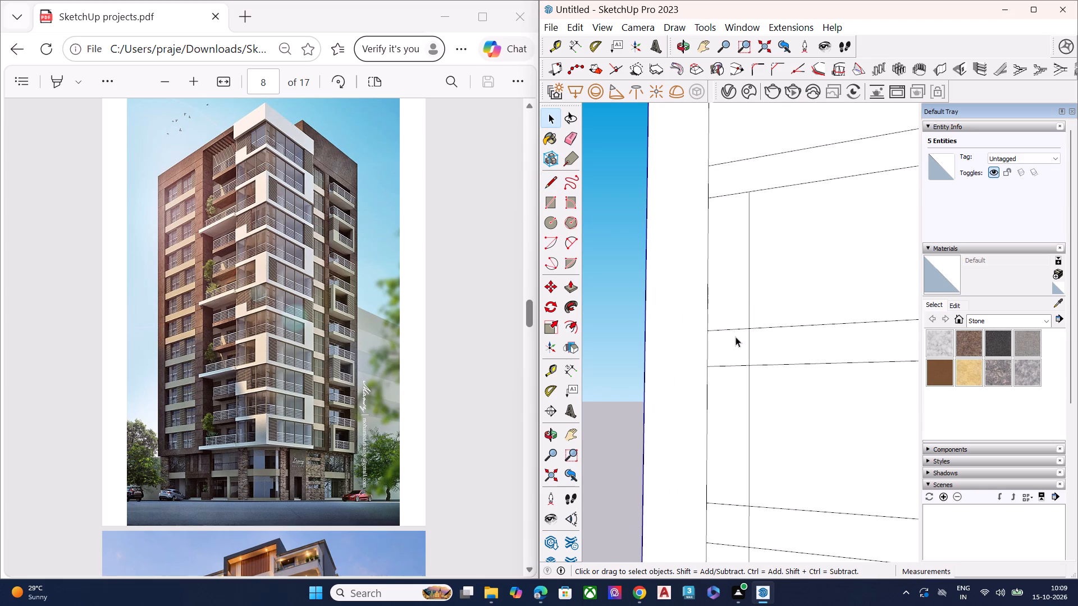
key(e)
click(749, 343)
scroll(774, 289, down, 6)
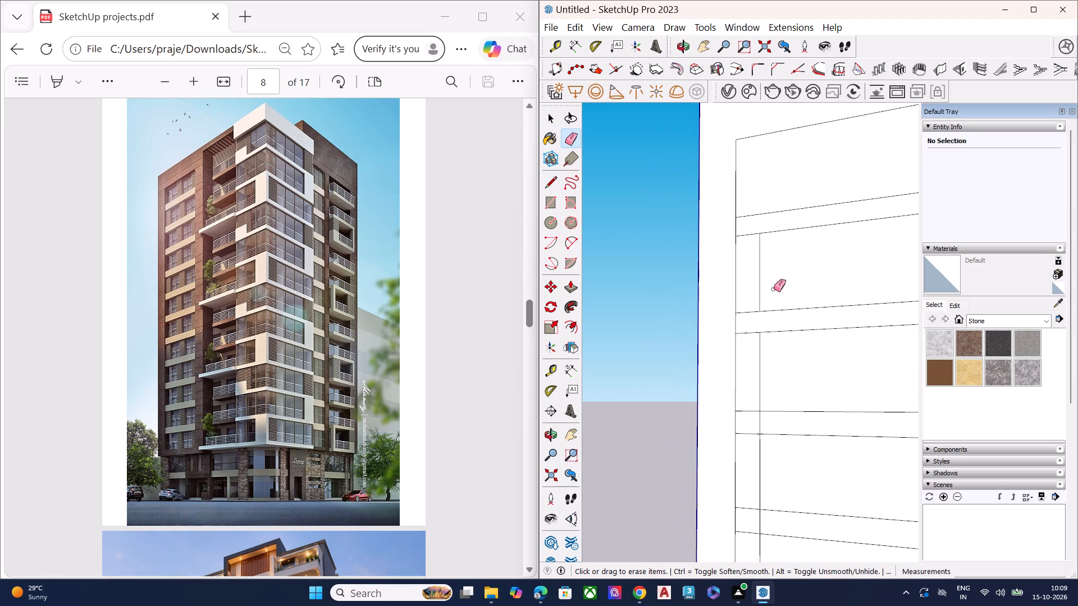
scroll(773, 320, down, 5)
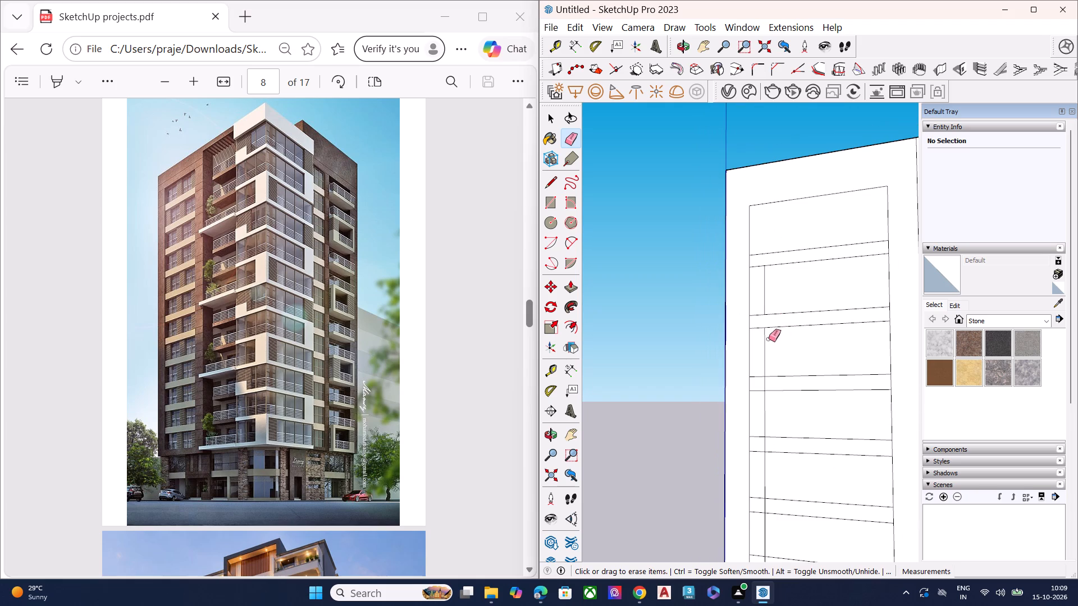
click(766, 344)
click(764, 383)
click(765, 401)
scroll(764, 467, up, 4)
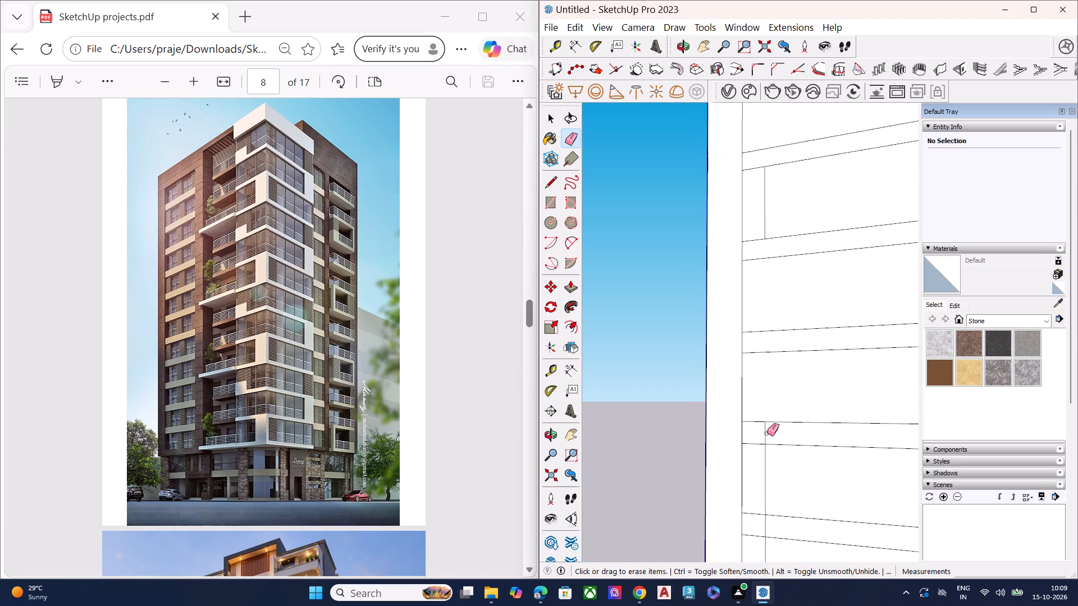
click(767, 433)
click(765, 428)
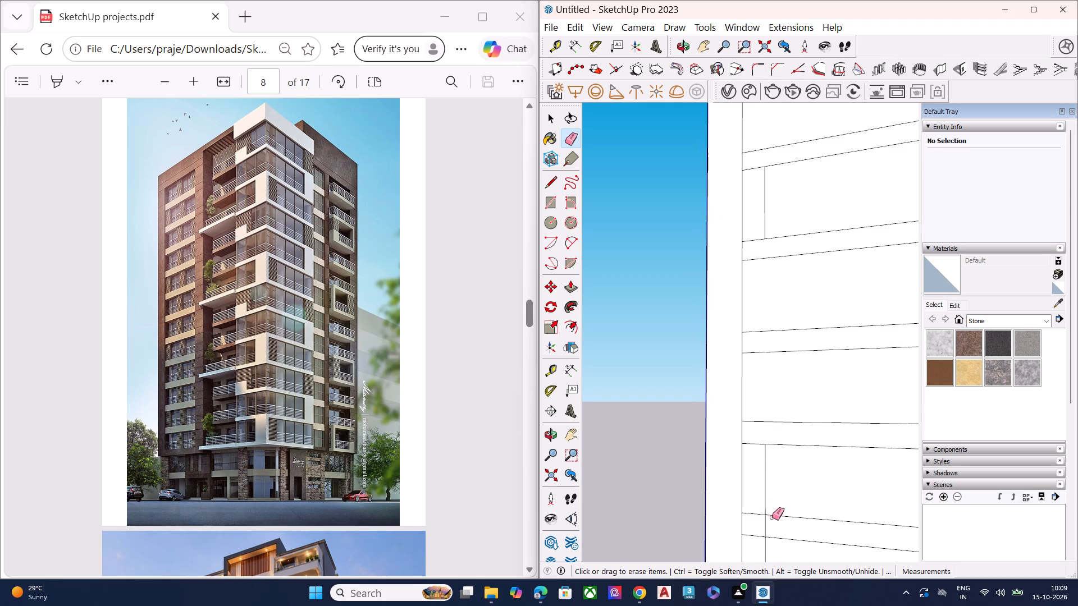
click(766, 523)
scroll(767, 403, down, 9)
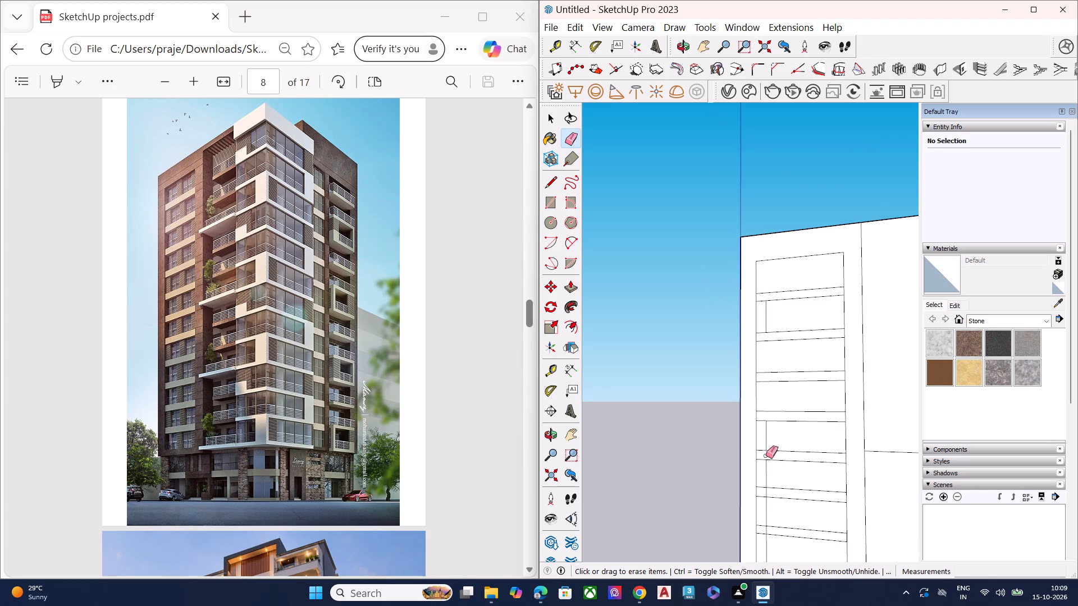
scroll(764, 421, down, 6)
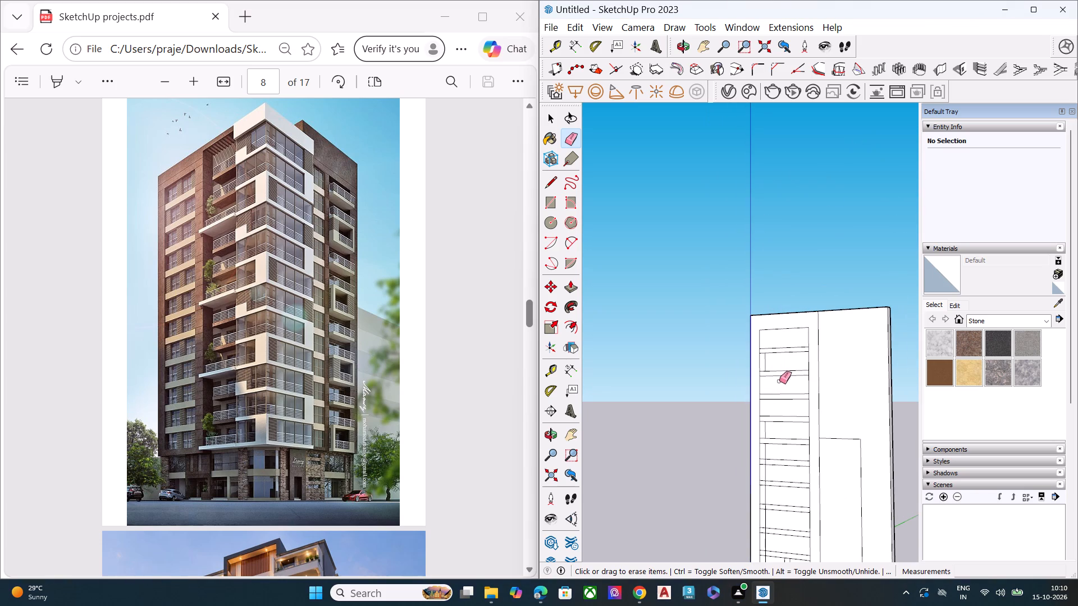
Erase the left vertical line's segments in the sixth and seventh bays from the top and the bands below bays six, seven and eight.
click(766, 453)
scroll(765, 461, up, 6)
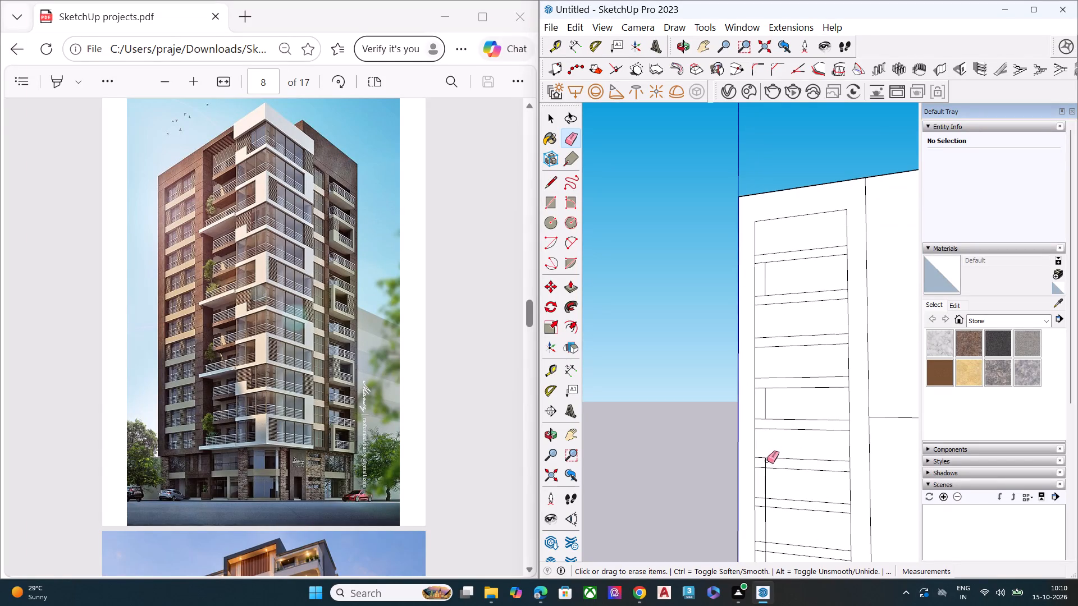
click(767, 461)
click(765, 479)
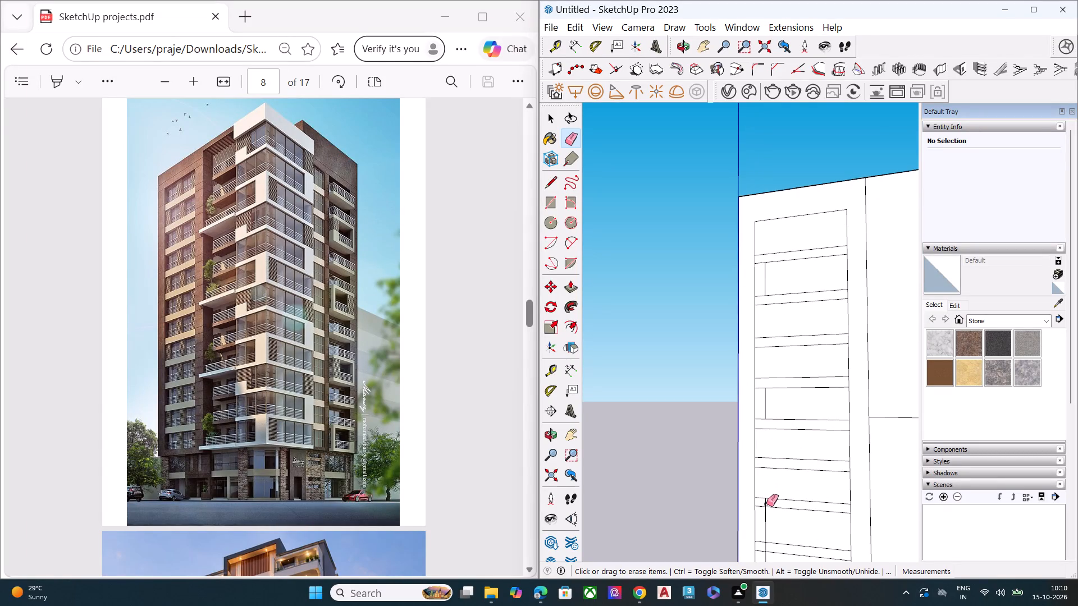
click(766, 504)
scroll(770, 458, down, 4)
scroll(771, 525, up, 4)
scroll(771, 525, down, 1)
scroll(771, 525, up, 6)
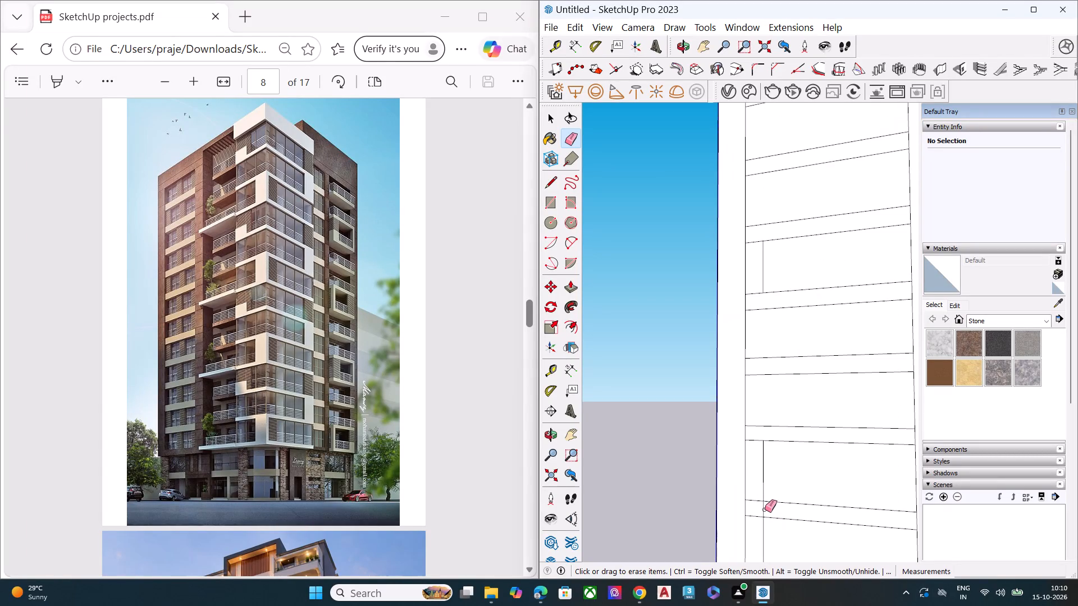
click(762, 508)
scroll(773, 402, down, 14)
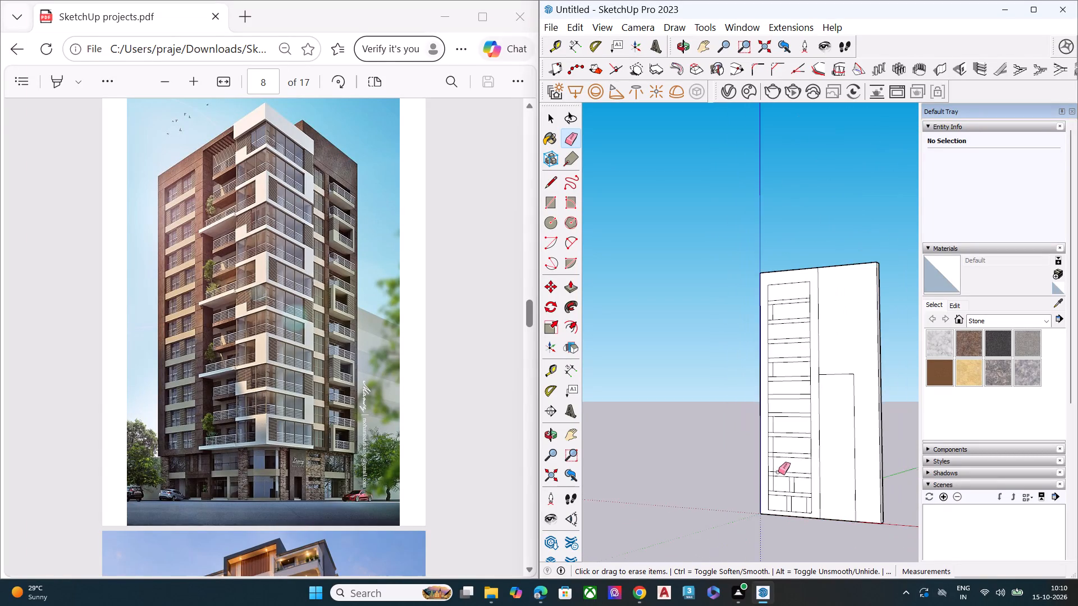
Erase the left vertical line's segments in the ninth and tenth bays from the top and the bands directly below them.
scroll(778, 475, up, 2)
scroll(779, 478, down, 1)
scroll(779, 478, up, 7)
scroll(764, 402, up, 5)
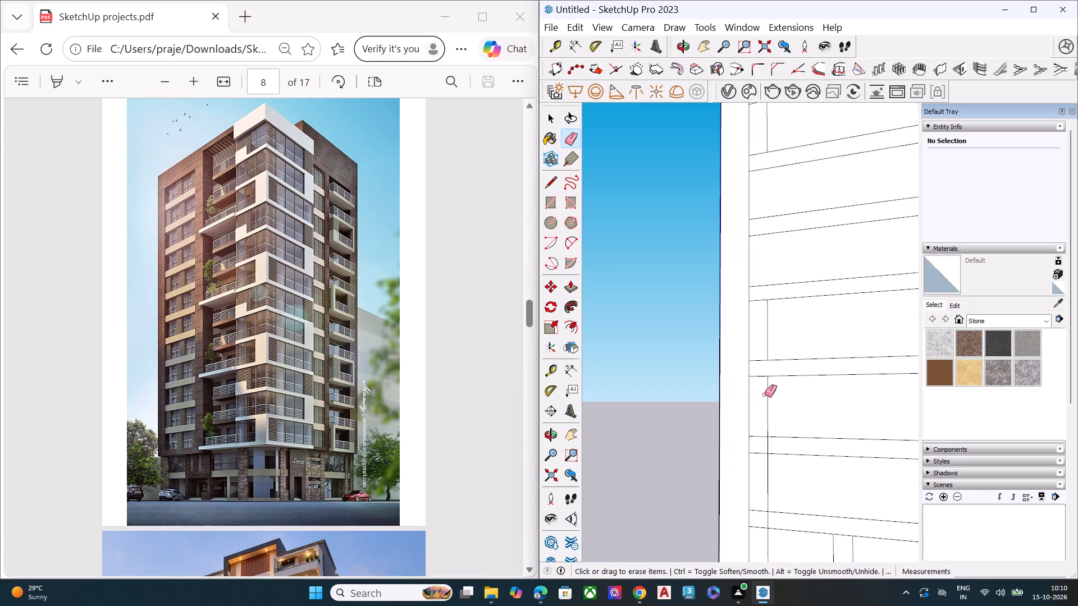
click(767, 392)
click(768, 446)
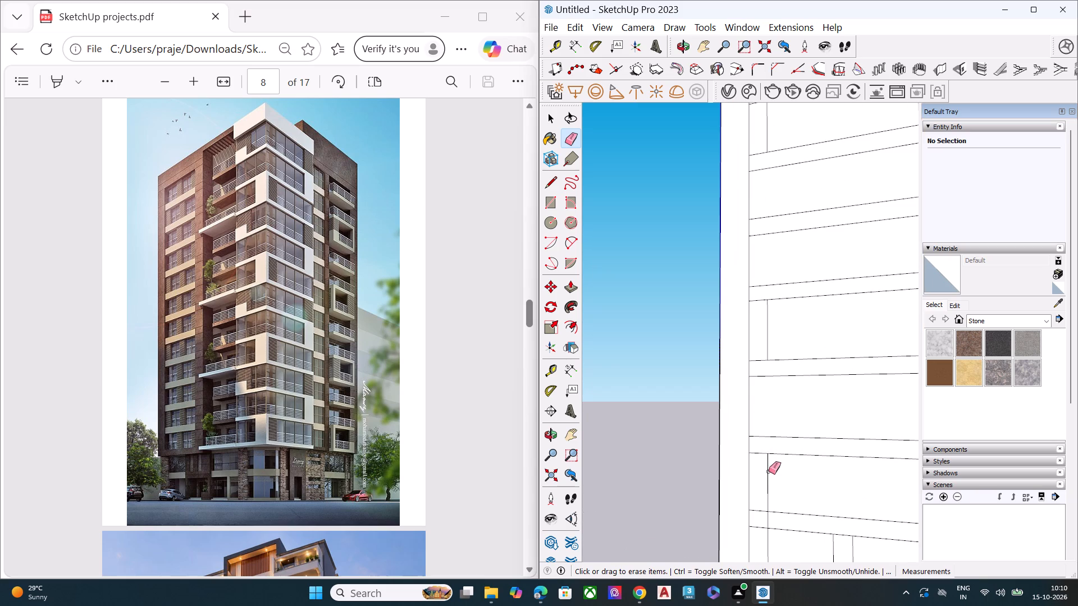
click(769, 471)
click(768, 520)
scroll(763, 414, down, 5)
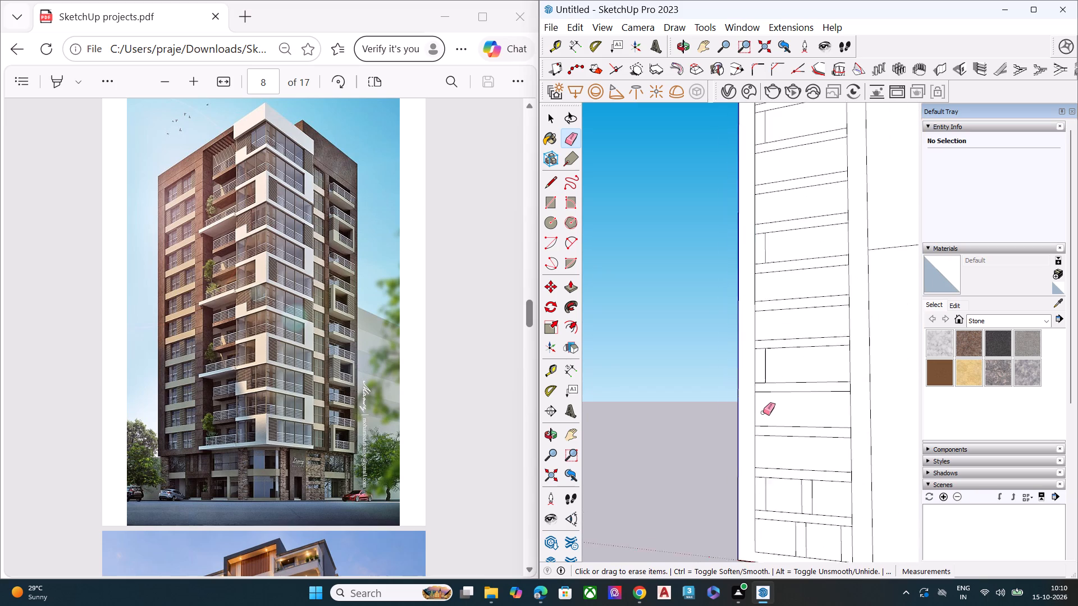
scroll(763, 412, down, 2)
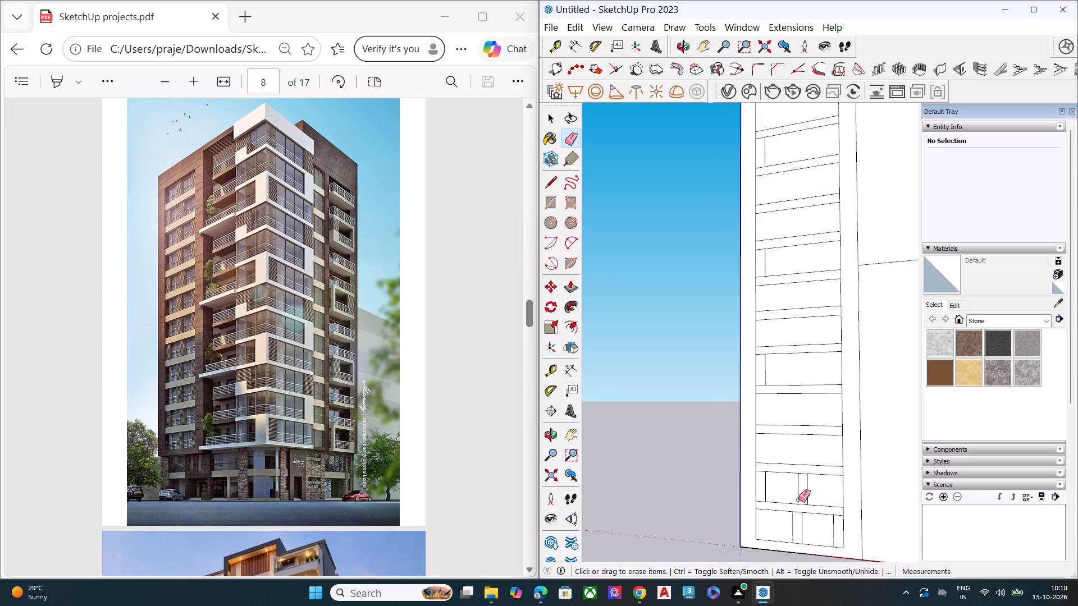
scroll(798, 499, up, 1)
scroll(798, 499, down, 1)
scroll(798, 499, up, 10)
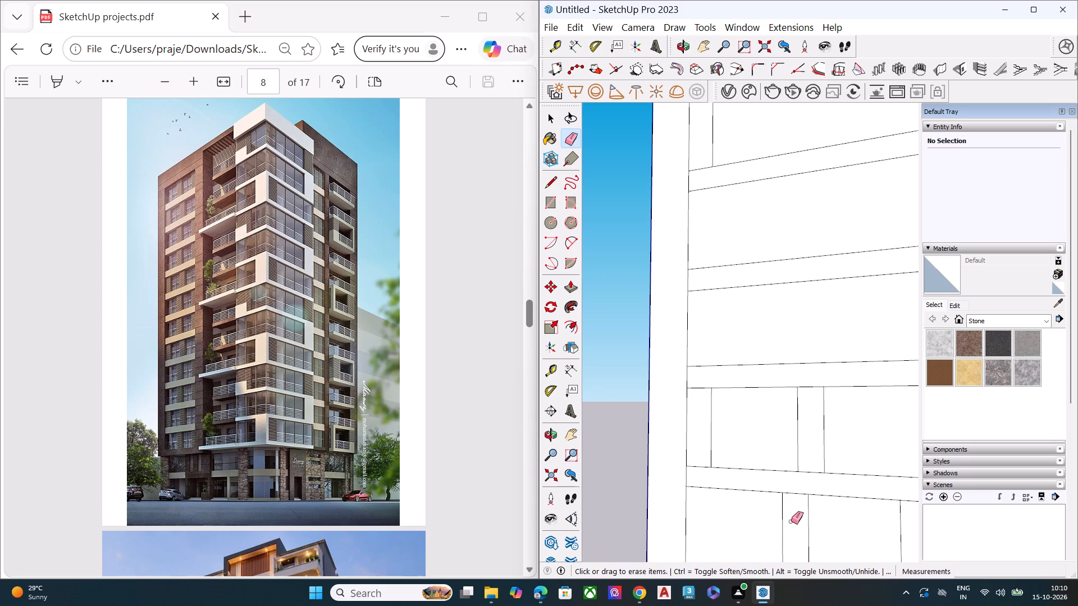
key(space)
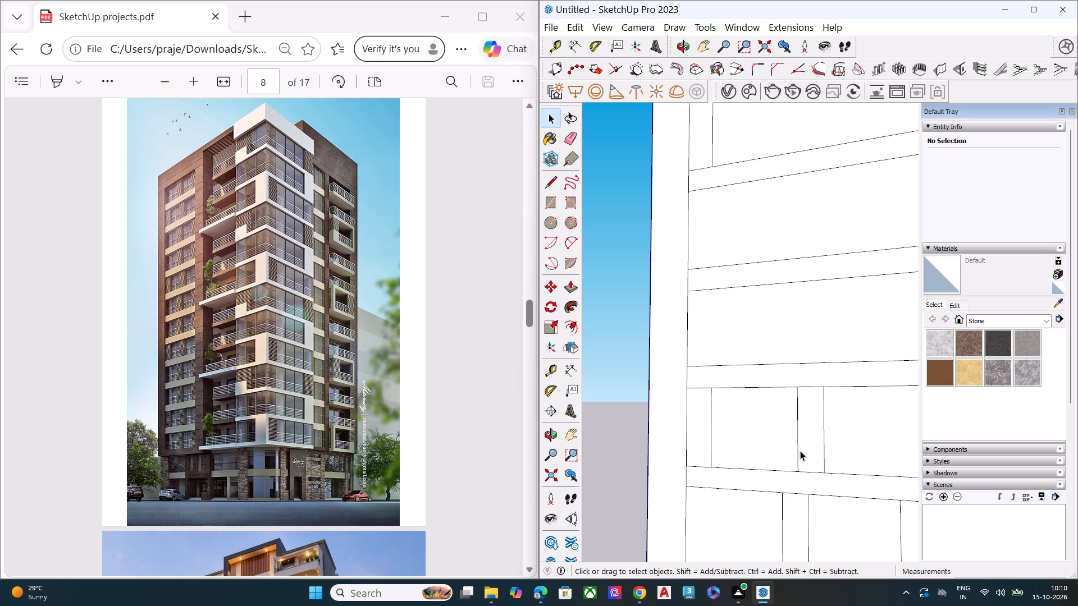
Extend the left edge of the bottom bay's middle panel with a vertical line up to the inset's top edge.
scroll(823, 470, down, 2)
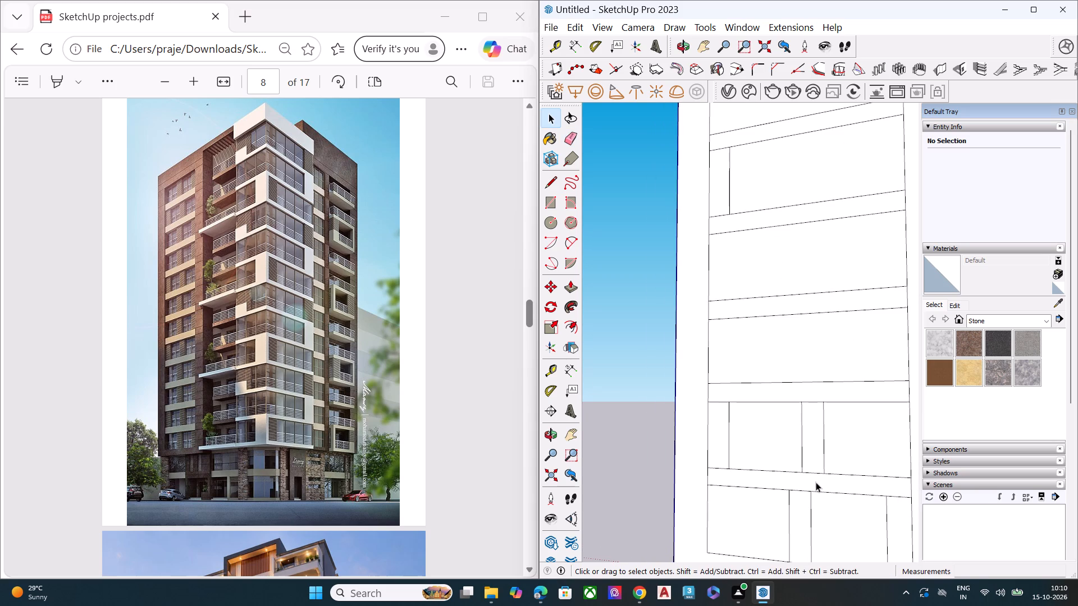
key(l)
click(791, 489)
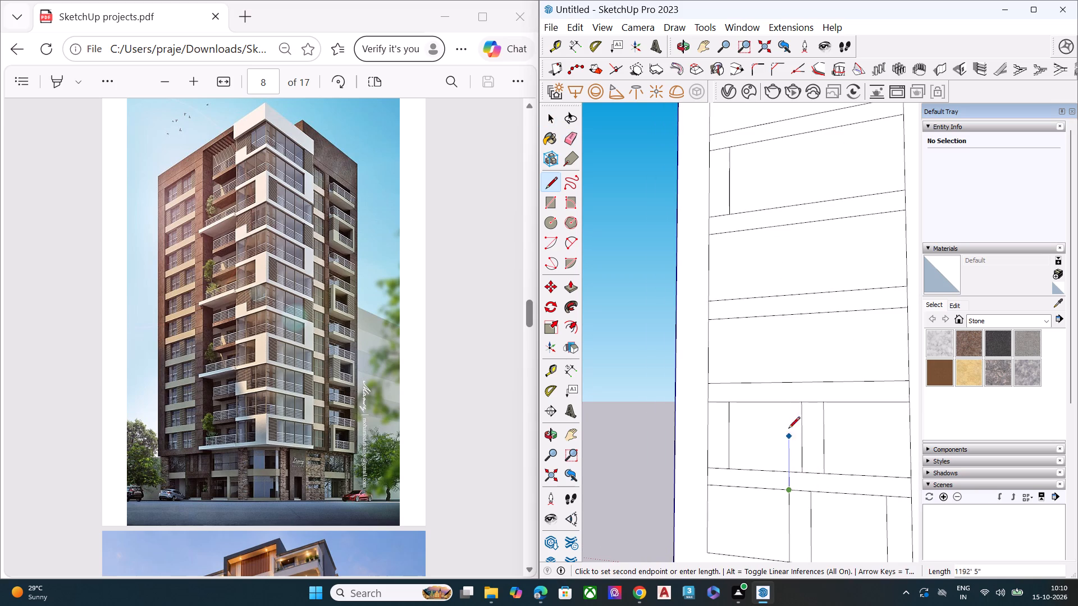
scroll(794, 382, down, 2)
scroll(794, 383, up, 1)
scroll(794, 383, down, 11)
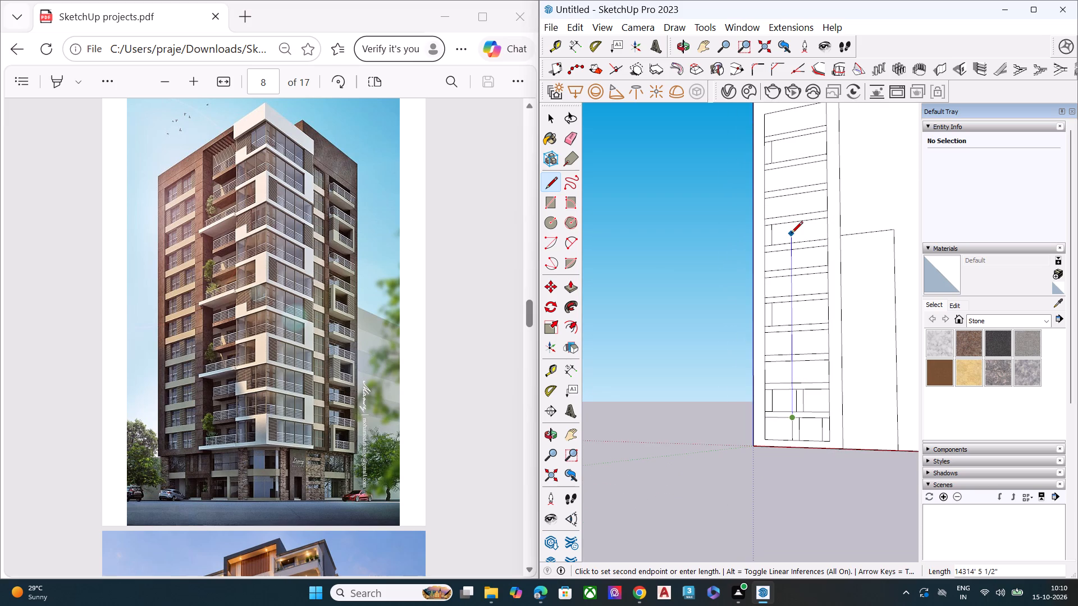
scroll(789, 244, down, 4)
scroll(797, 143, up, 8)
click(783, 157)
key(space)
scroll(780, 227, down, 5)
scroll(778, 243, up, 2)
scroll(778, 243, down, 1)
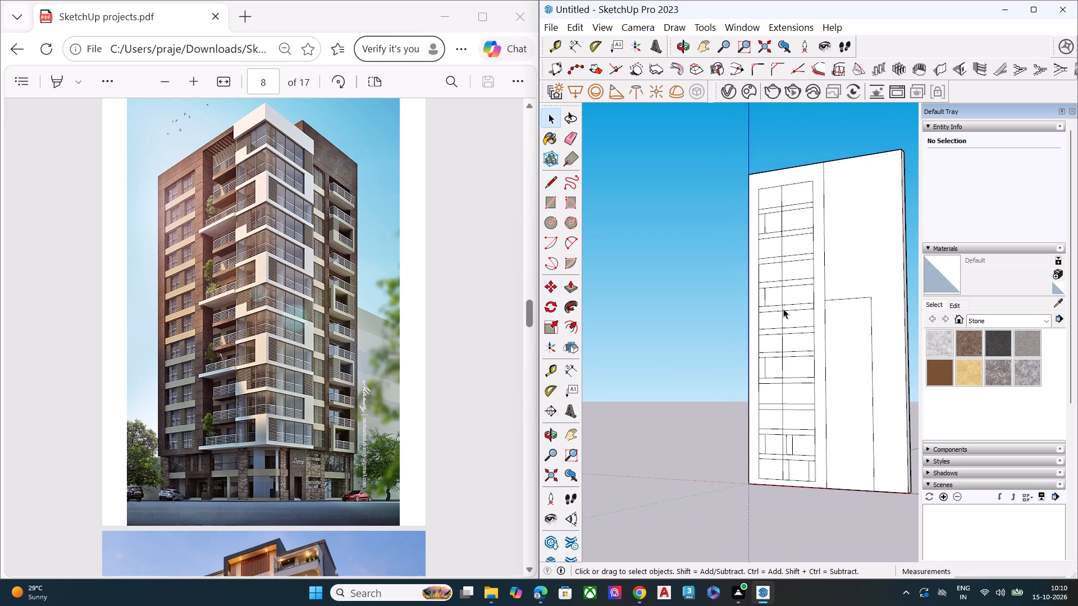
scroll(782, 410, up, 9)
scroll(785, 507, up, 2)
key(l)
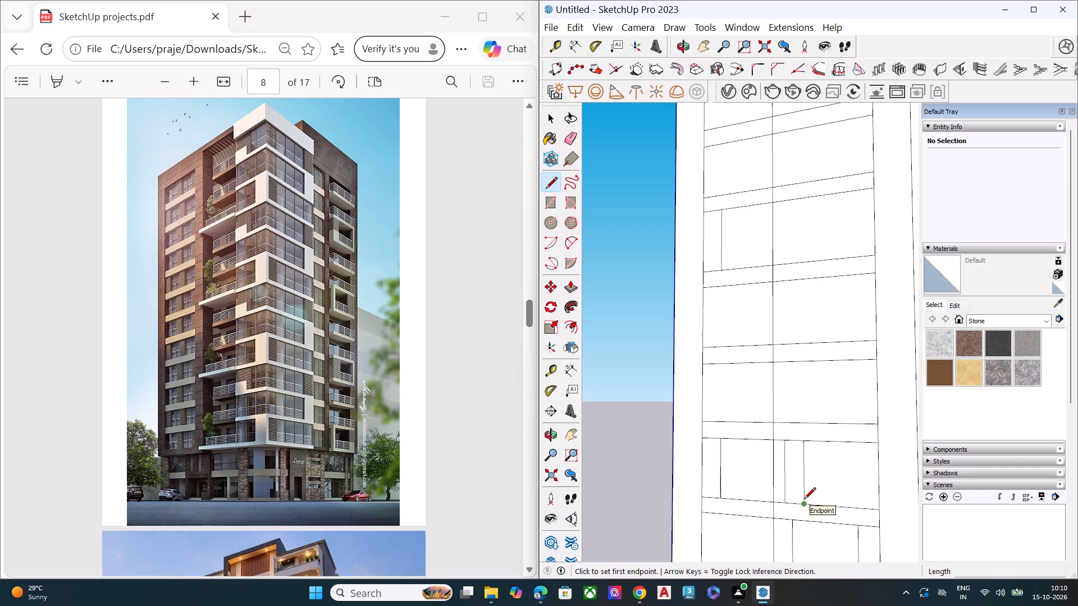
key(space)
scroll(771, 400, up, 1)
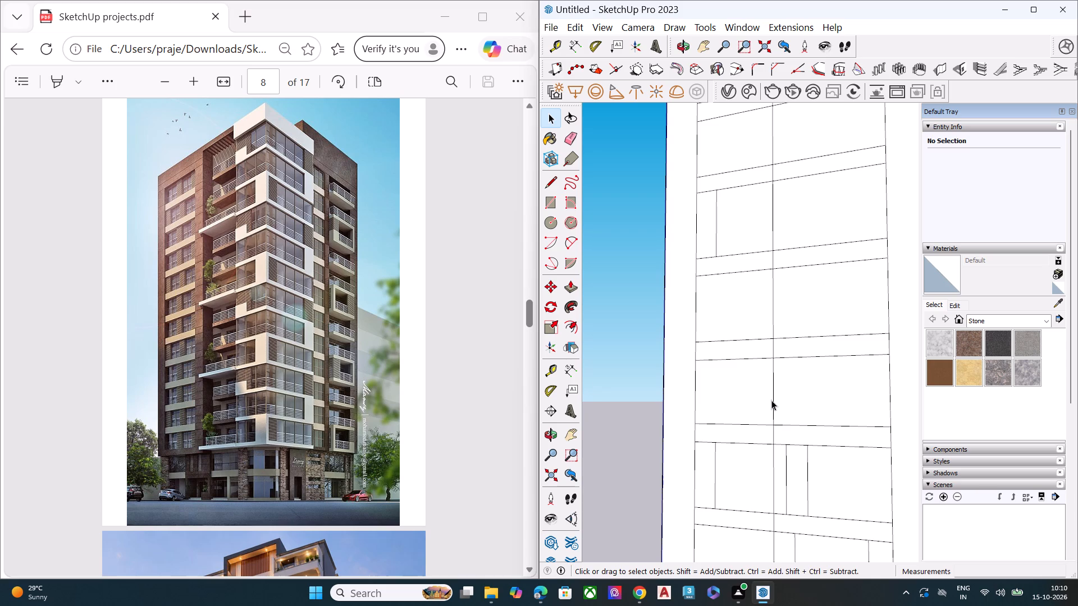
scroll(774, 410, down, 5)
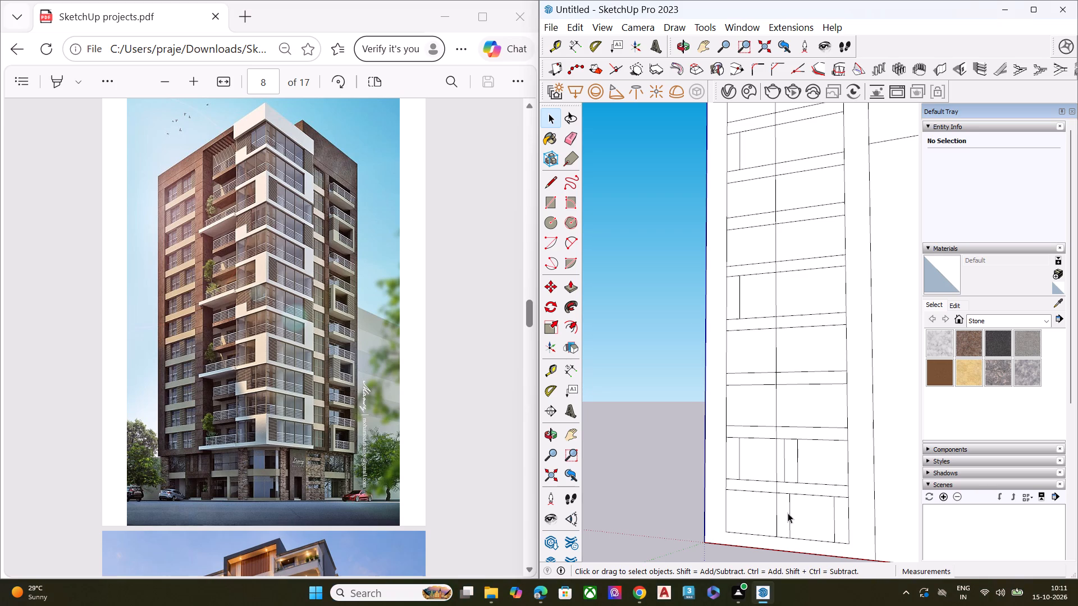
Extend the right edge of the bottom bay's middle panel with a vertical line about 24474' 7" long up to the inset's top edge.
scroll(783, 492, up, 4)
key(l)
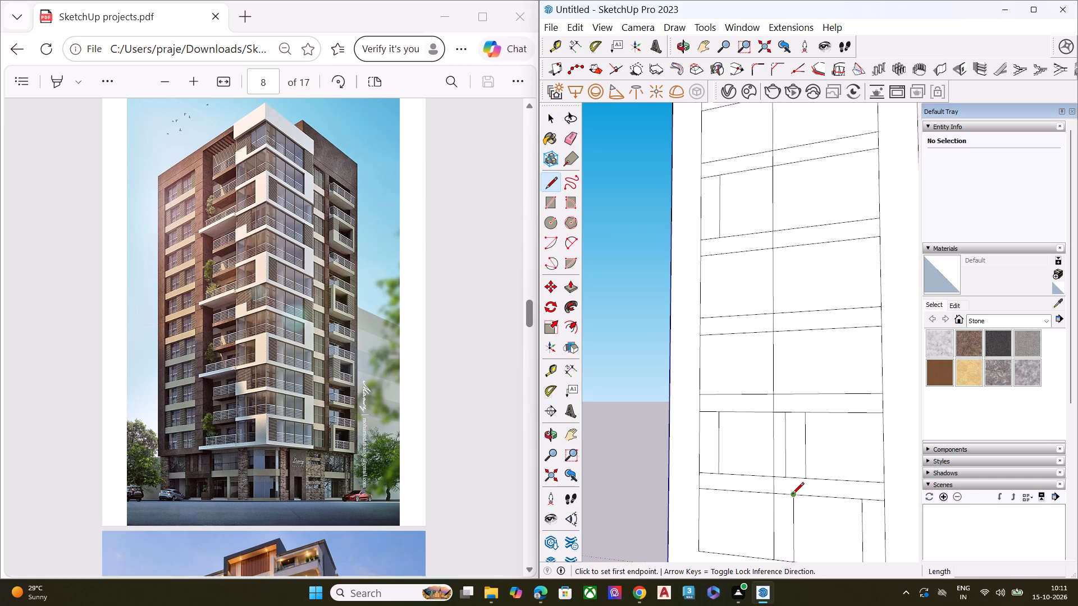
click(792, 495)
scroll(792, 438, down, 7)
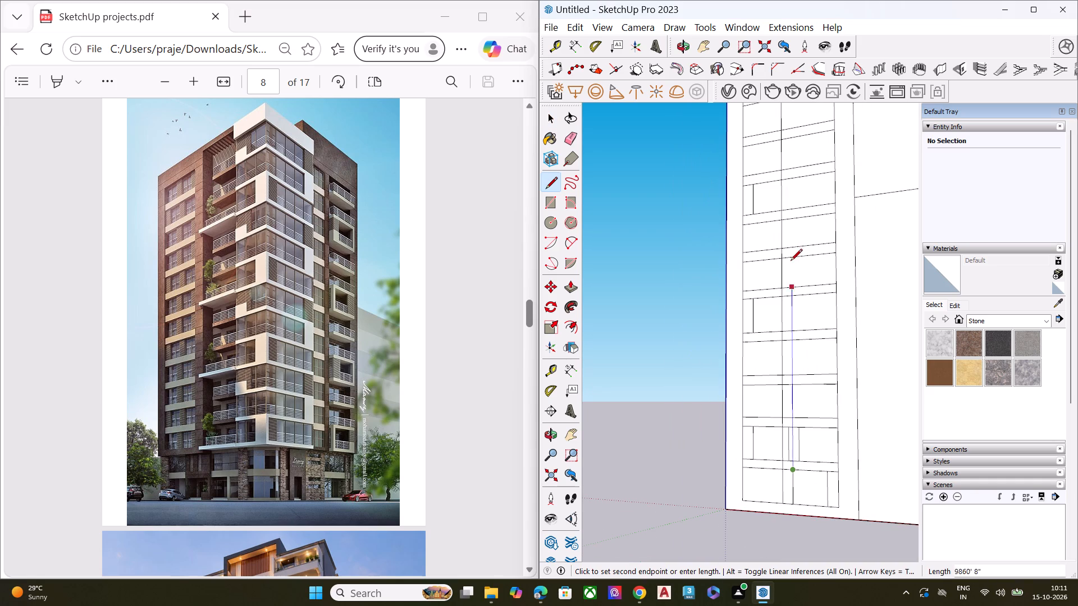
scroll(794, 246, down, 6)
scroll(794, 128, up, 6)
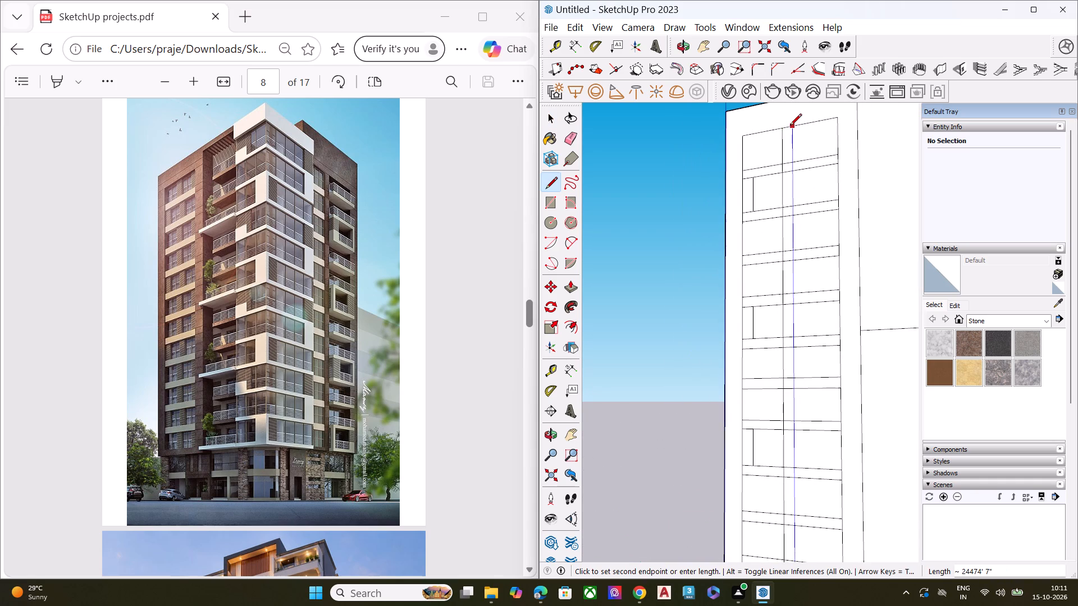
scroll(790, 126, up, 7)
click(798, 128)
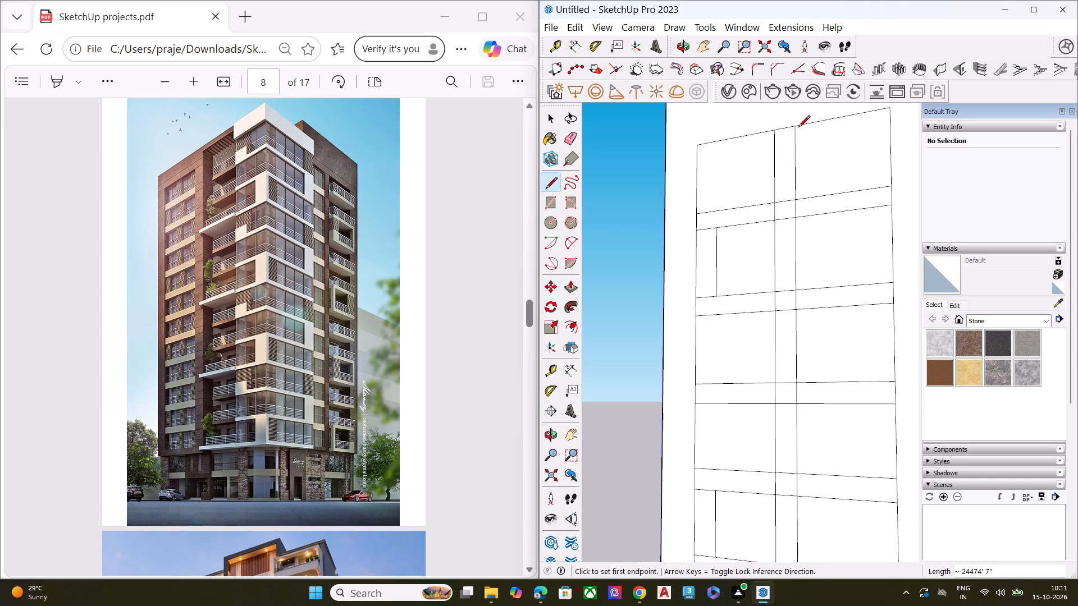
key(space)
Erase both middle vertical lines' segments in the second bay from the top and in the band directly above it.
key(e)
scroll(775, 205, up, 7)
click(775, 205)
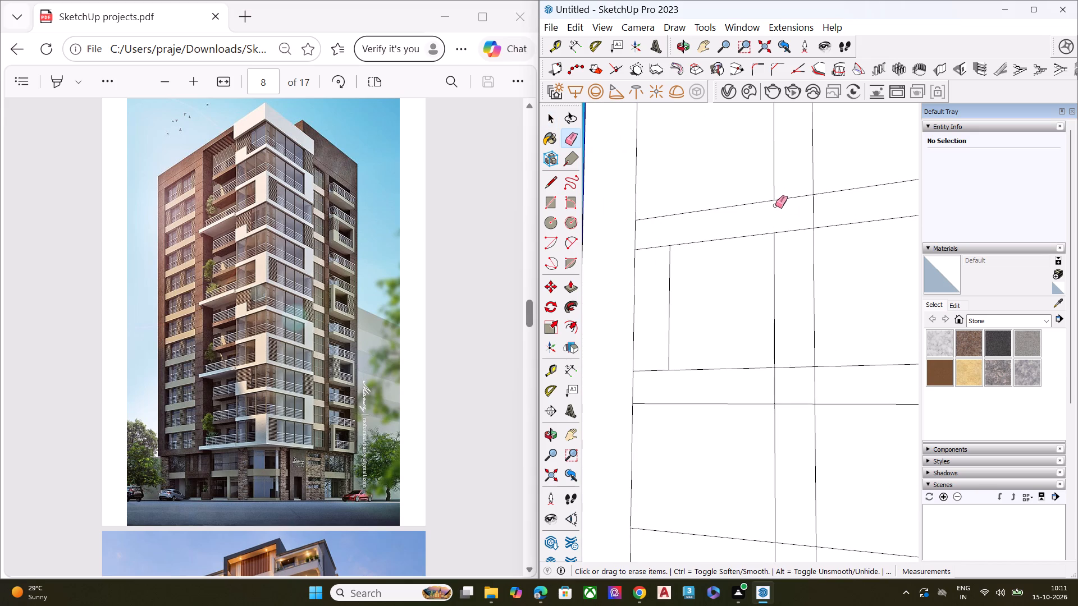
click(812, 207)
click(775, 263)
click(813, 262)
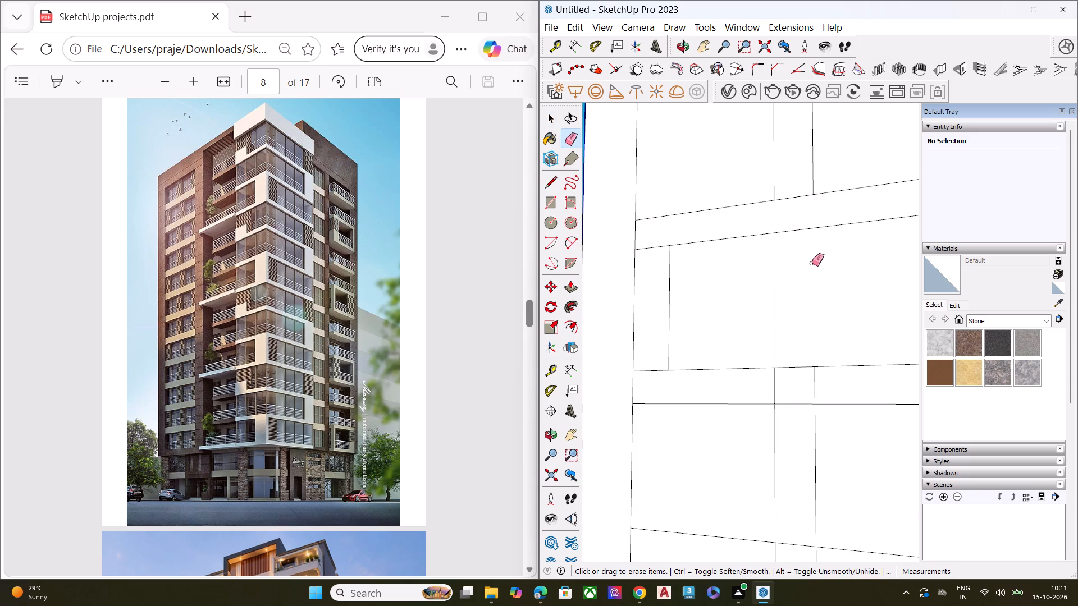
Erase both middle vertical lines' segments in the bands directly below the second, third and fourth bays from the top.
scroll(765, 244, down, 5)
scroll(779, 327, up, 3)
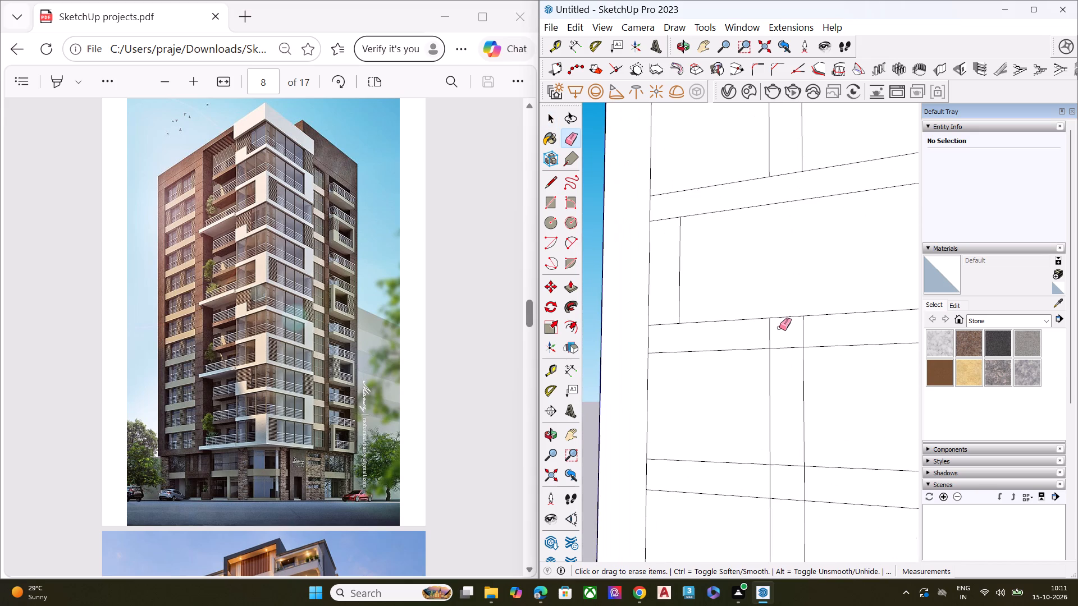
scroll(800, 319, down, 5)
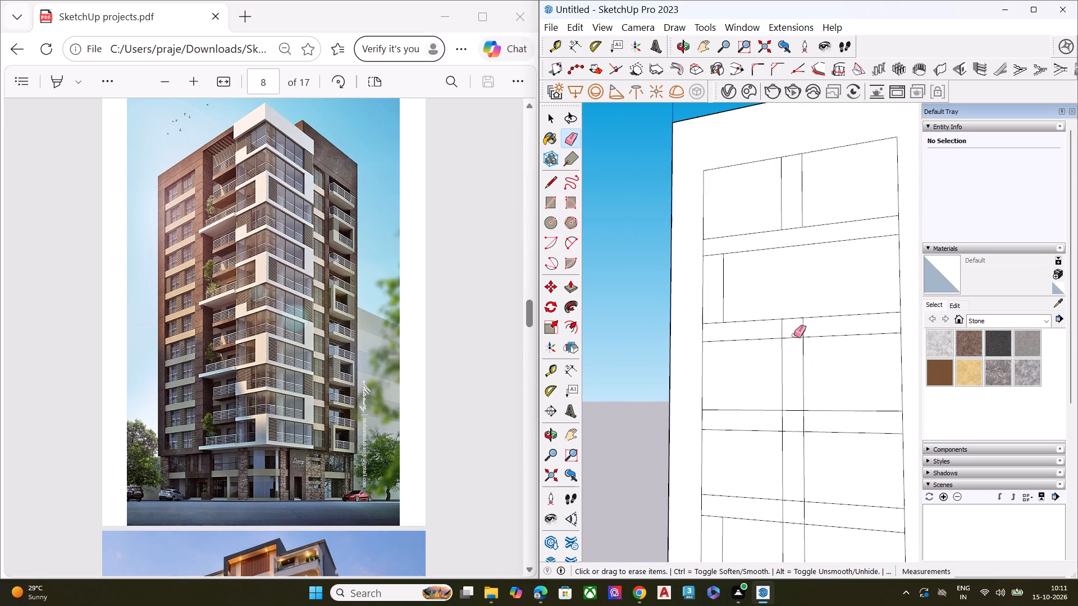
scroll(785, 331, up, 2)
click(782, 327)
click(810, 324)
click(806, 325)
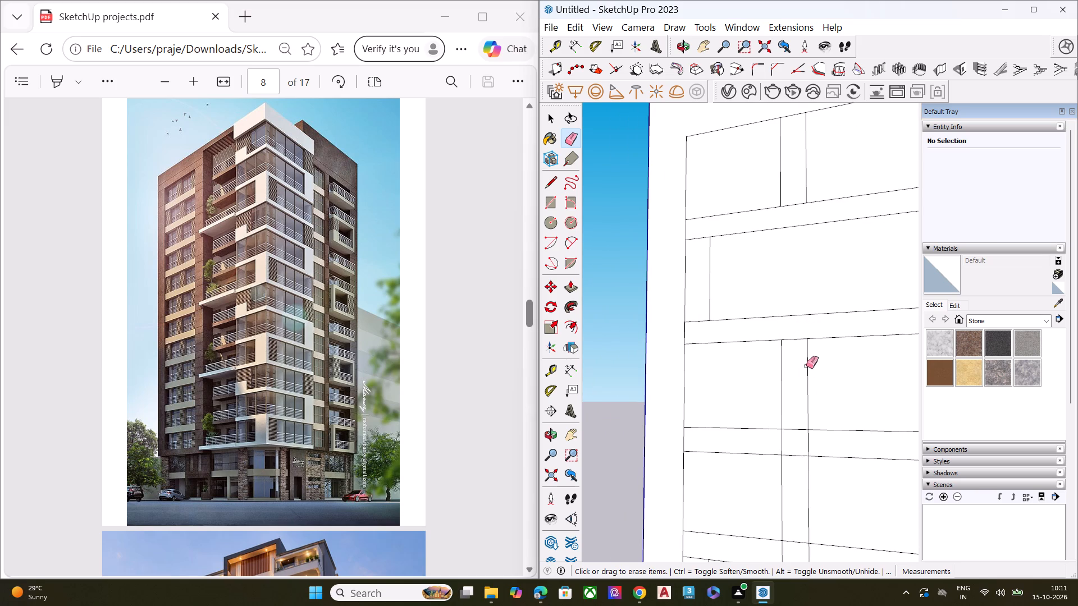
click(805, 439)
click(810, 440)
click(778, 442)
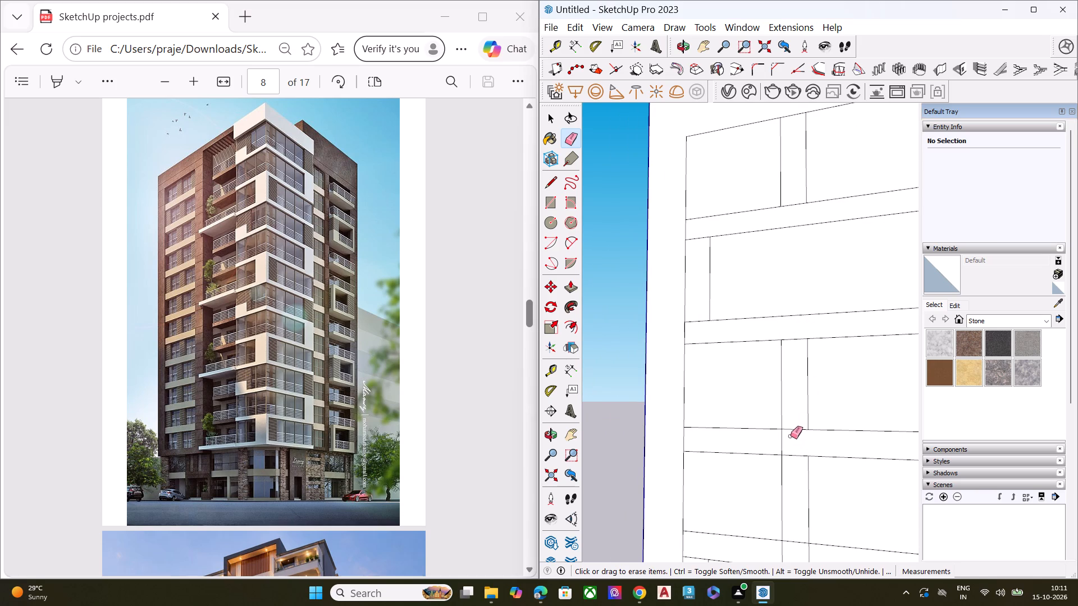
click(780, 439)
scroll(816, 325, down, 8)
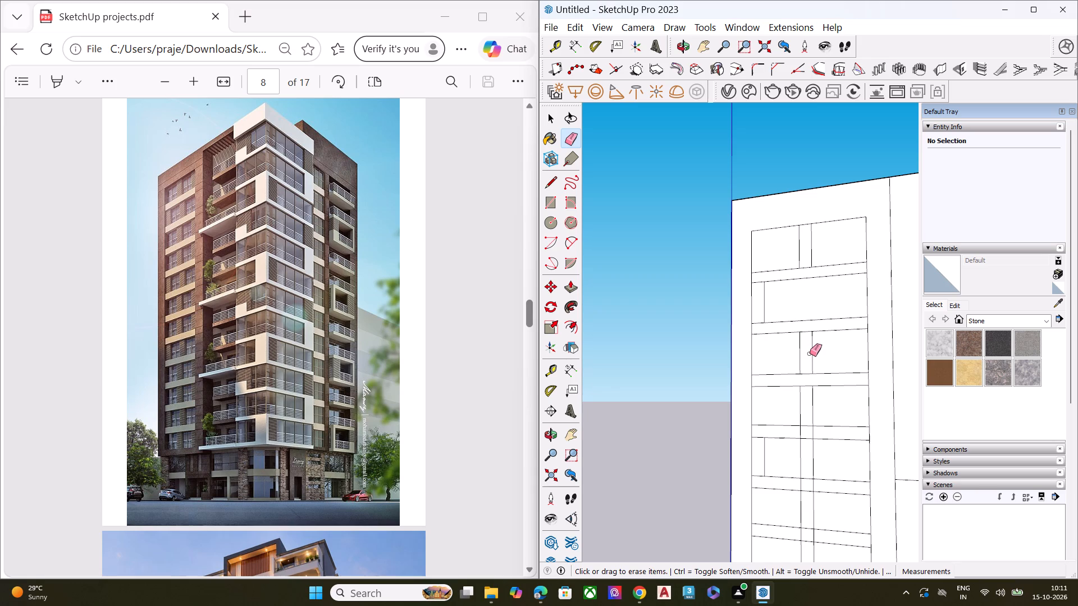
scroll(809, 416, up, 3)
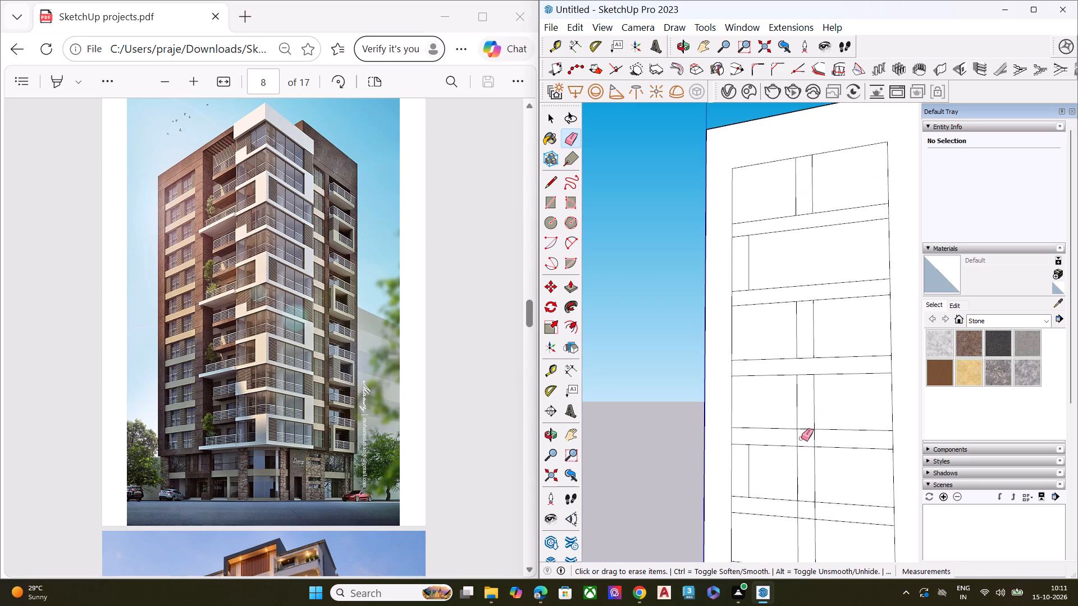
click(797, 435)
click(814, 437)
Erase both middle vertical lines' segments in the fifth bay from the top and in the band directly below it.
scroll(800, 395, down, 2)
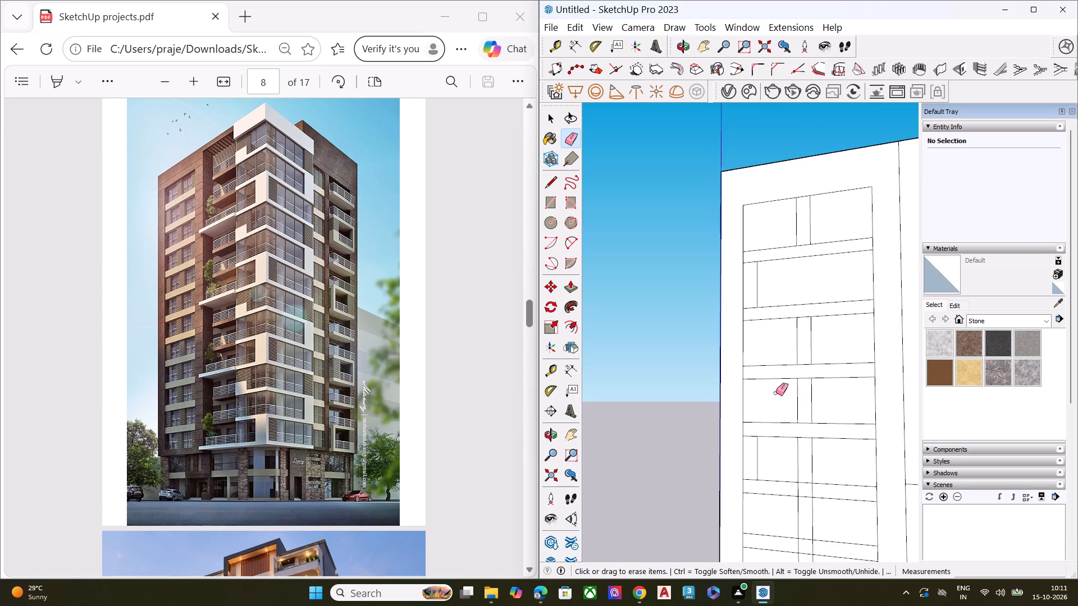
scroll(783, 343, down, 1)
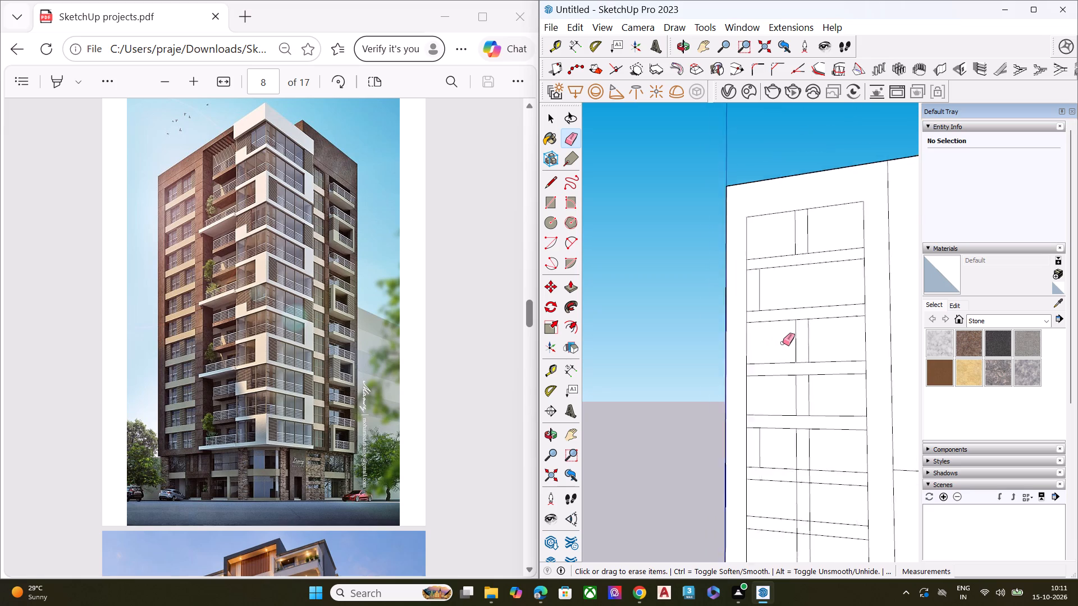
scroll(783, 343, down, 4)
scroll(797, 443, up, 1)
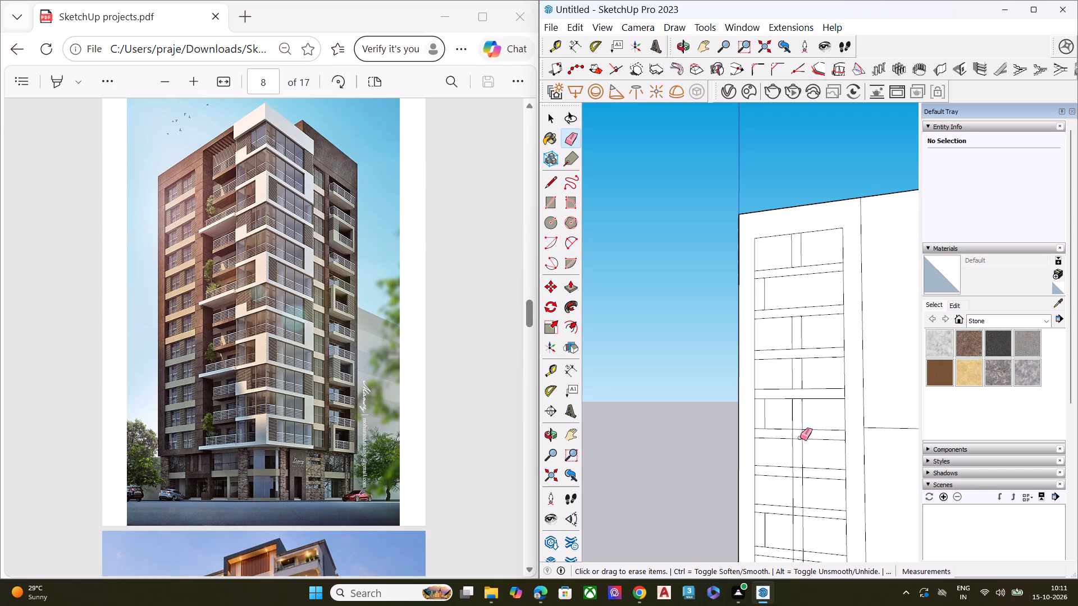
click(803, 412)
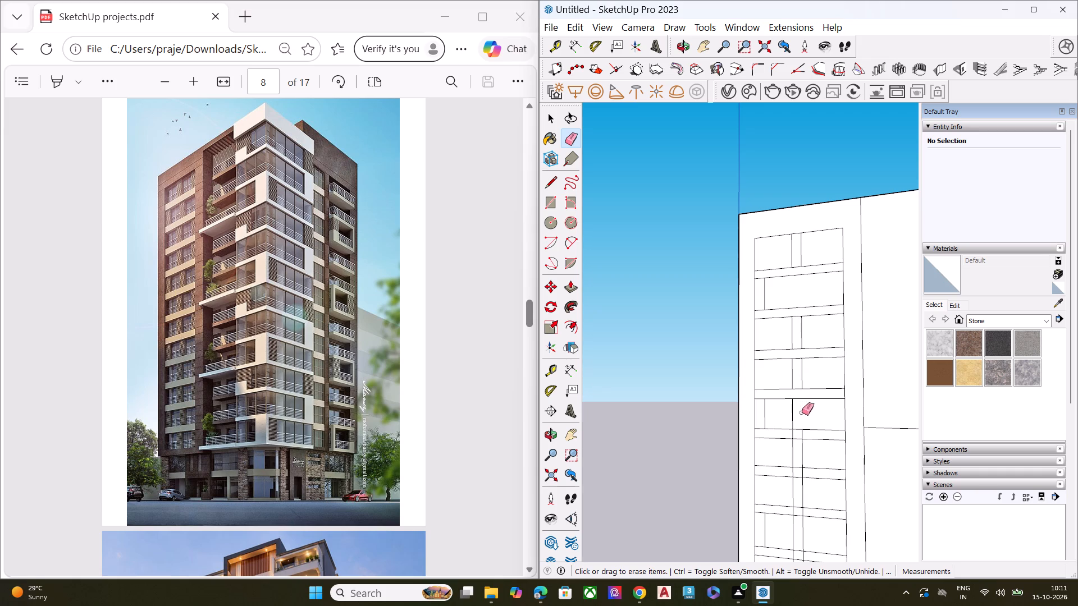
click(793, 414)
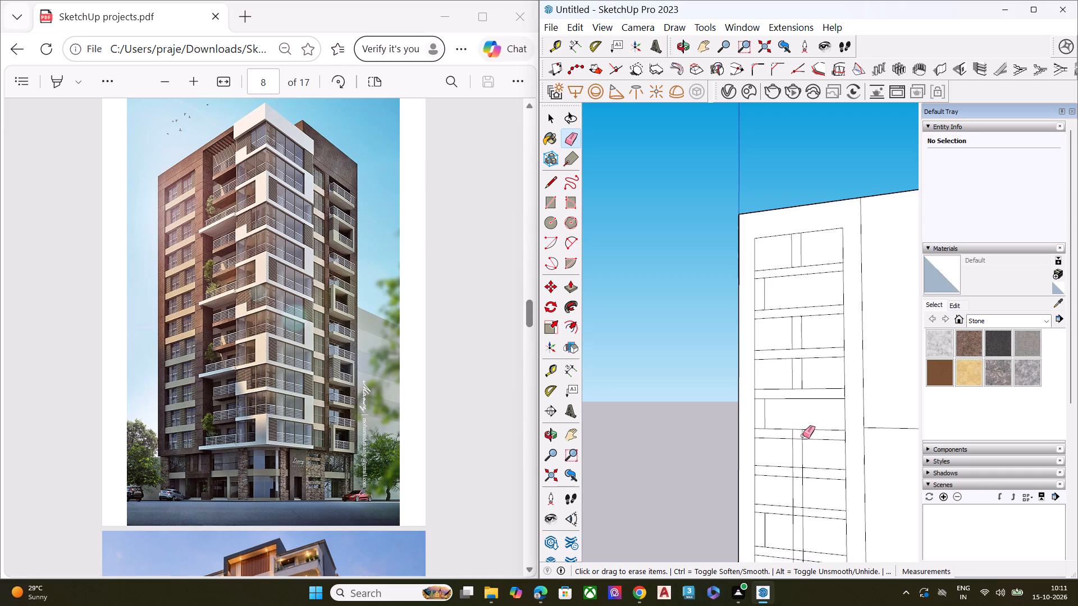
scroll(803, 435, up, 5)
click(803, 435)
click(785, 433)
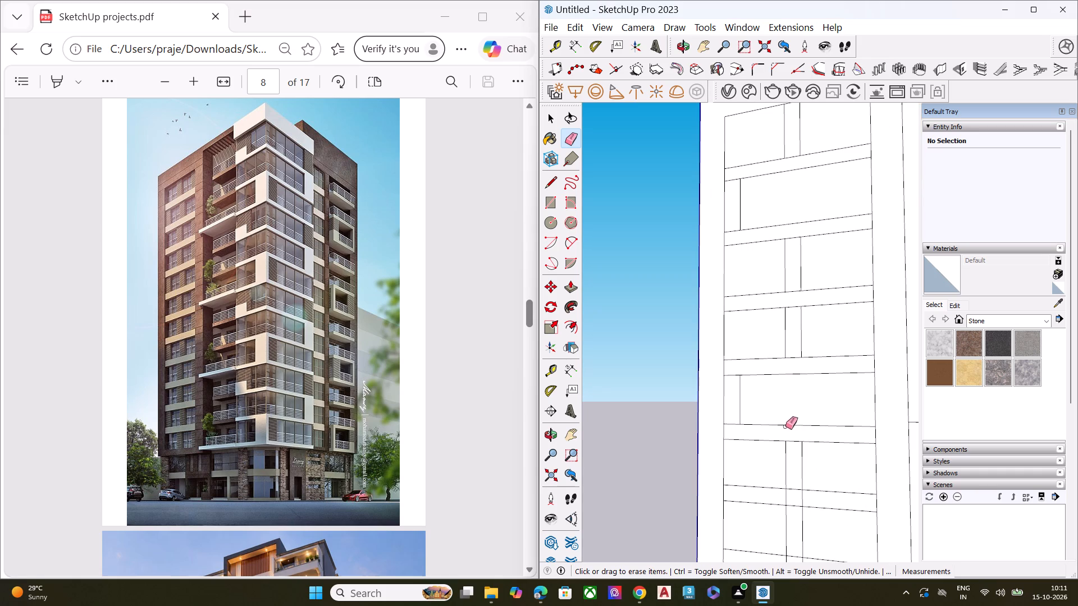
Erase both middle vertical lines' segments in the bands directly below the sixth and seventh bays from the top.
scroll(760, 371, down, 5)
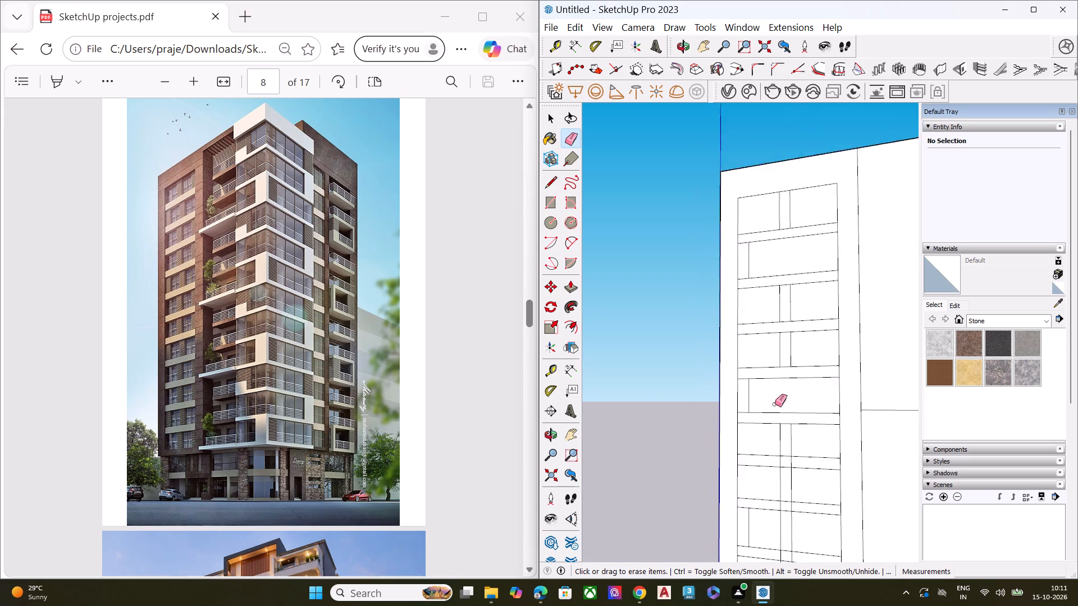
scroll(775, 404, down, 2)
scroll(783, 479, up, 10)
click(792, 401)
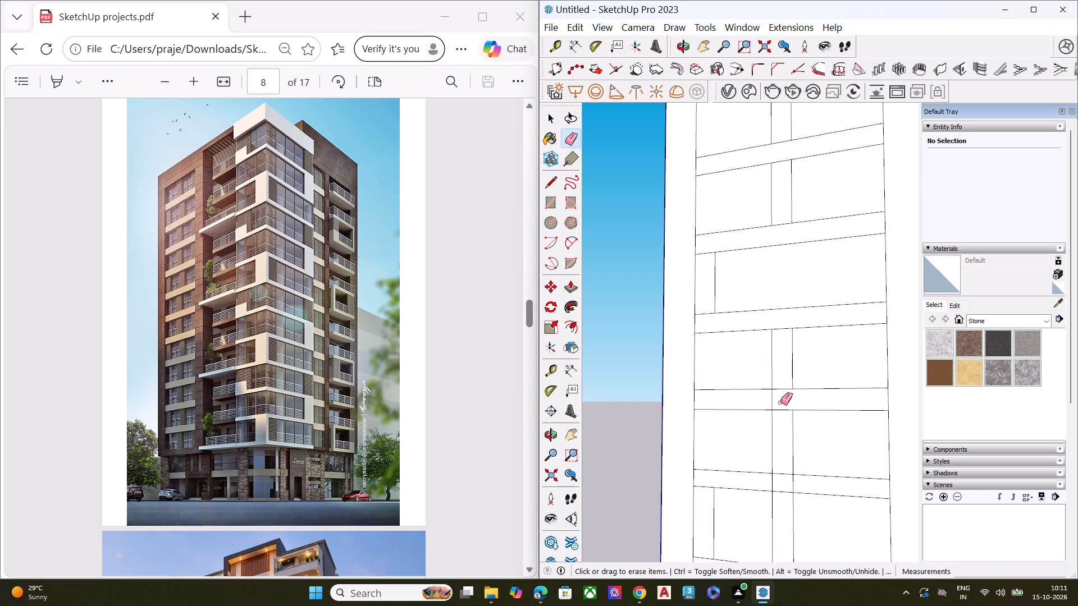
click(772, 401)
click(771, 483)
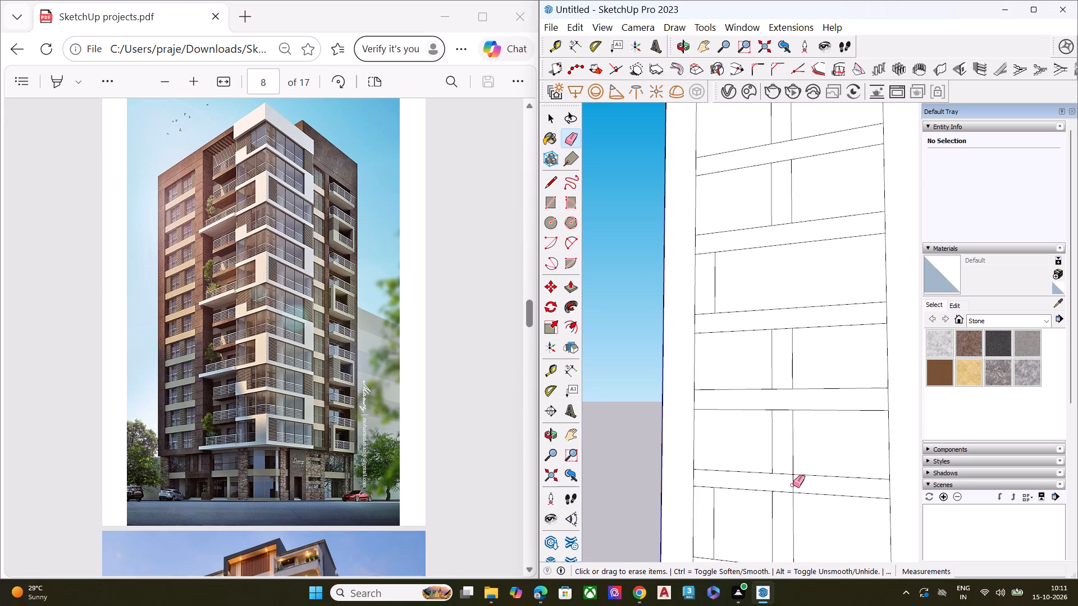
click(792, 485)
Erase both middle vertical lines' segments in the eighth bay from the top and in the bands below bays eight and nine.
scroll(782, 428, down, 2)
scroll(782, 428, up, 1)
scroll(782, 428, down, 3)
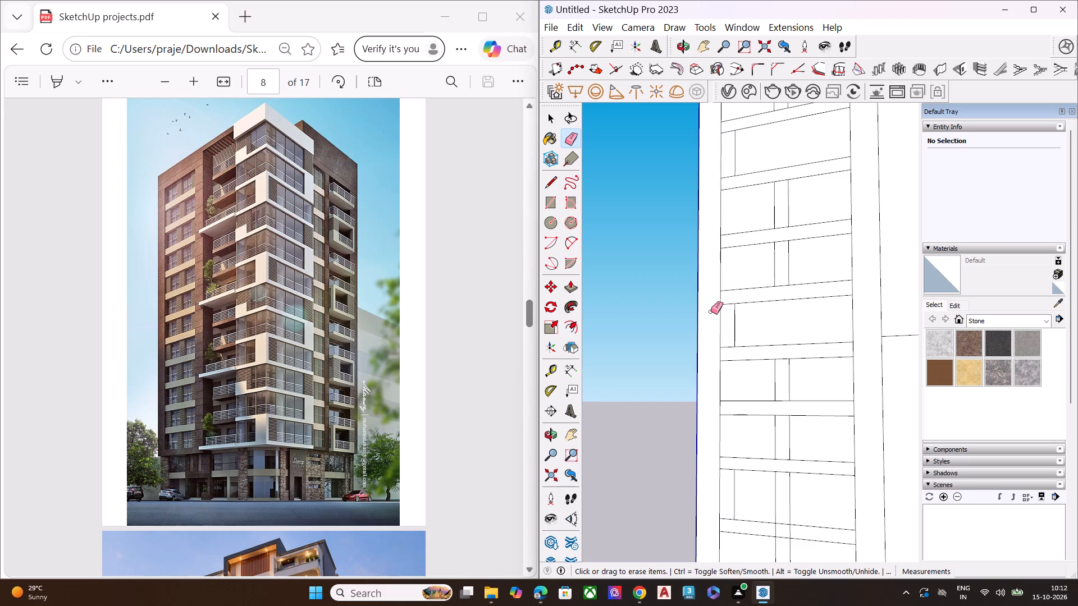
scroll(720, 251, down, 4)
scroll(760, 426, up, 4)
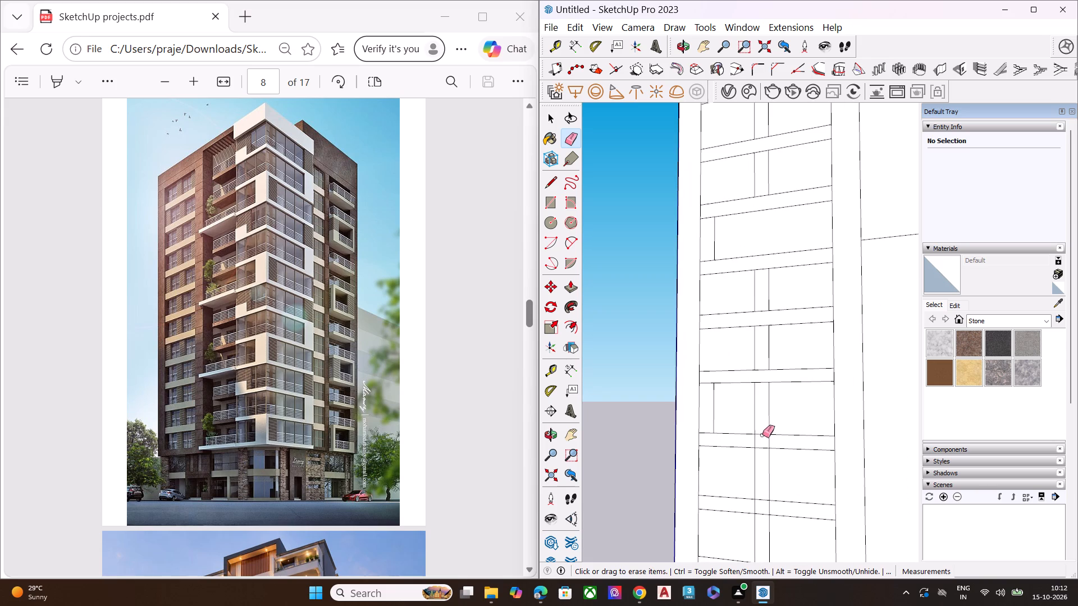
click(755, 412)
click(768, 406)
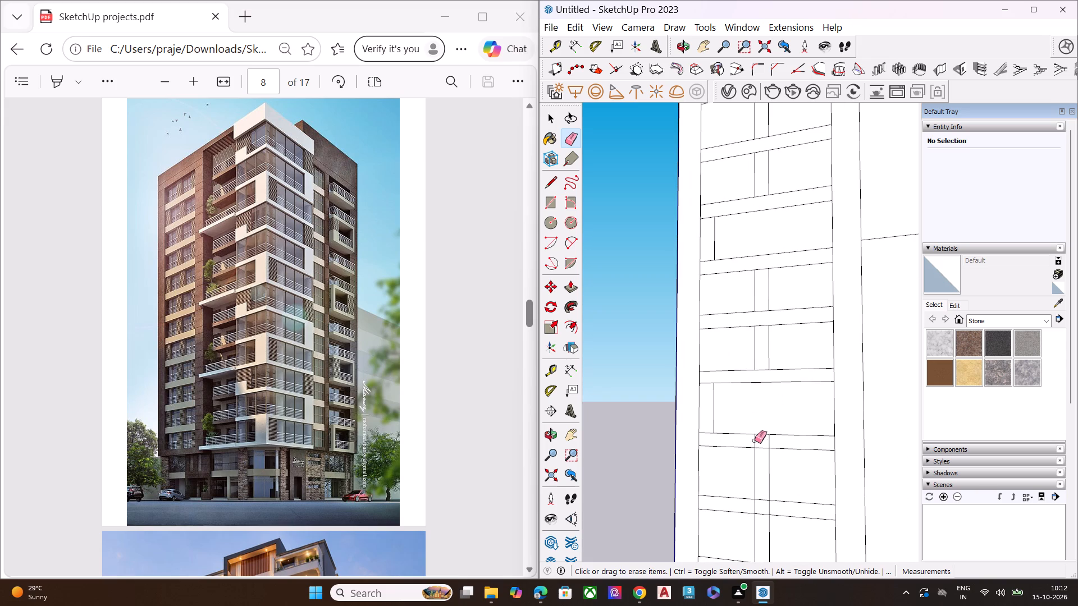
click(755, 440)
click(769, 442)
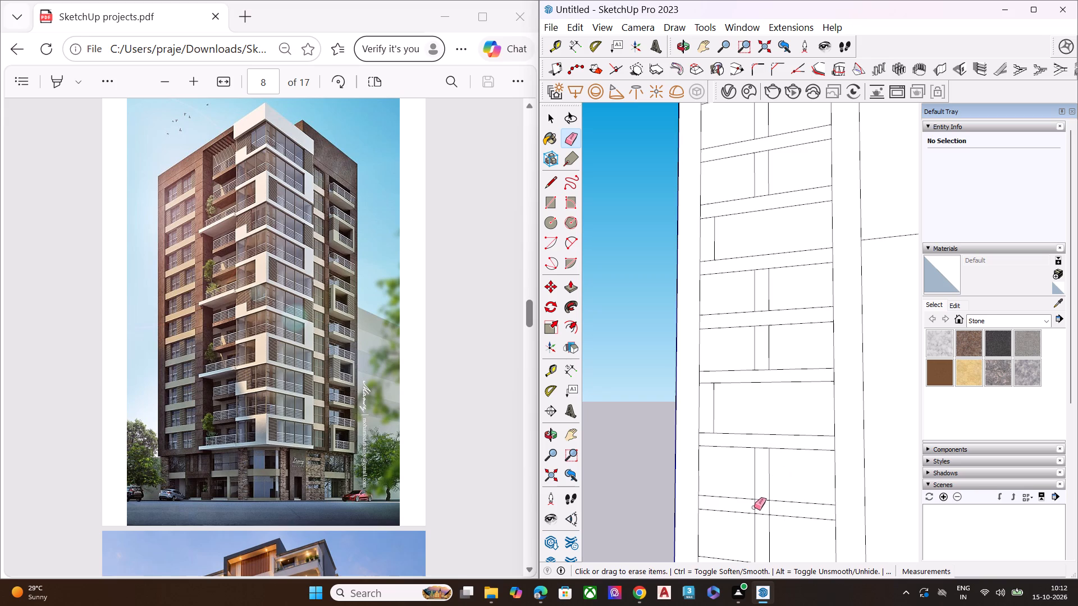
click(755, 507)
click(769, 508)
Erase the two extended lines' segments in the second bay from the bottom and its adjoining bands, keeping that bay's own middle panel.
scroll(762, 364, down, 7)
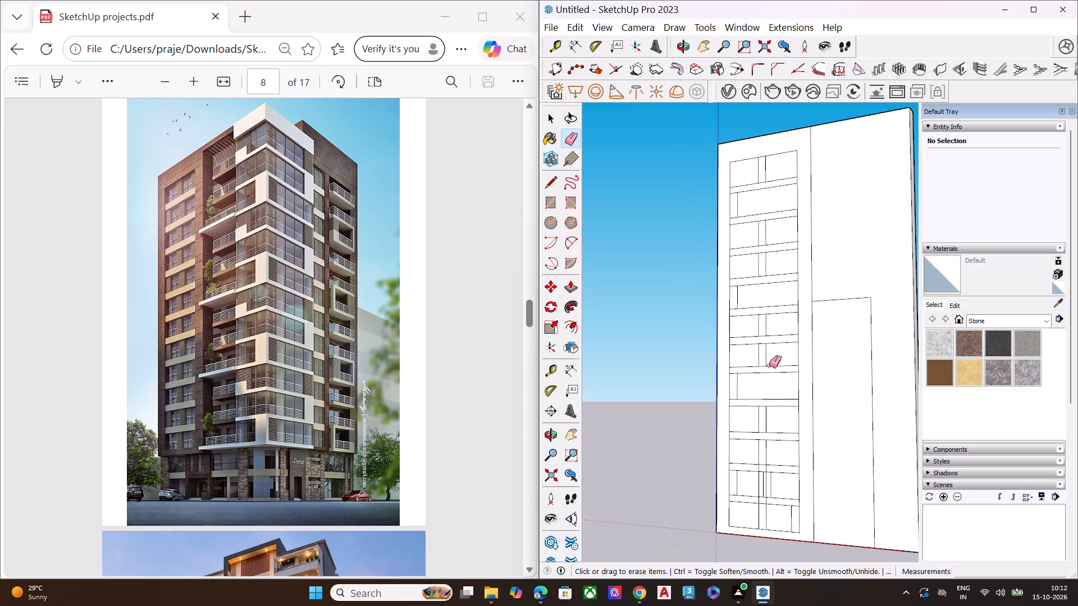
scroll(780, 512, up, 7)
scroll(748, 448, up, 3)
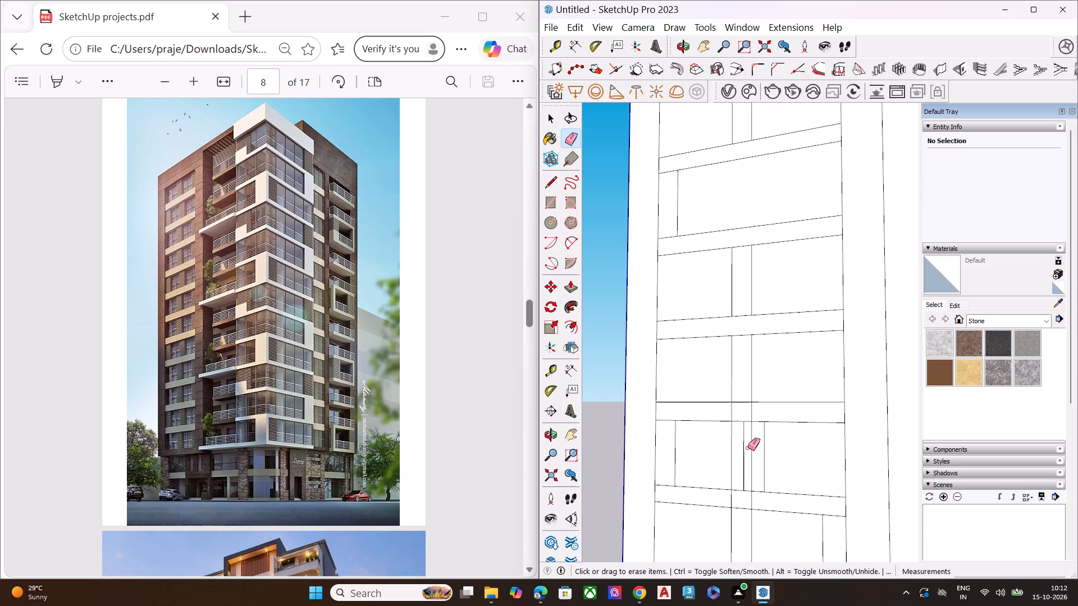
click(744, 441)
key(ctrl+z)
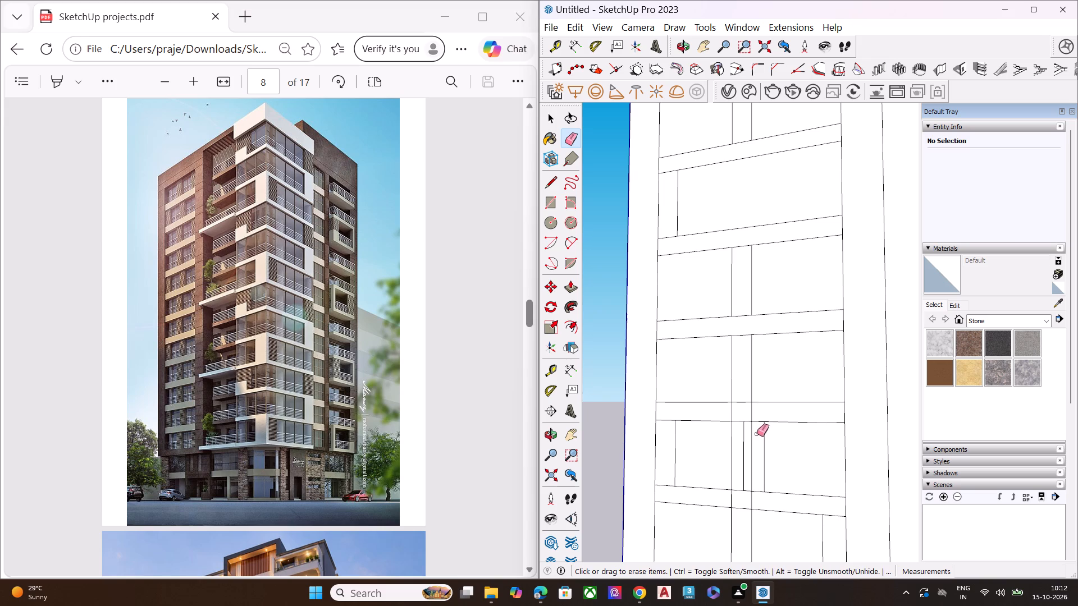
click(751, 431)
click(730, 430)
scroll(748, 418, down, 4)
scroll(747, 453, up, 5)
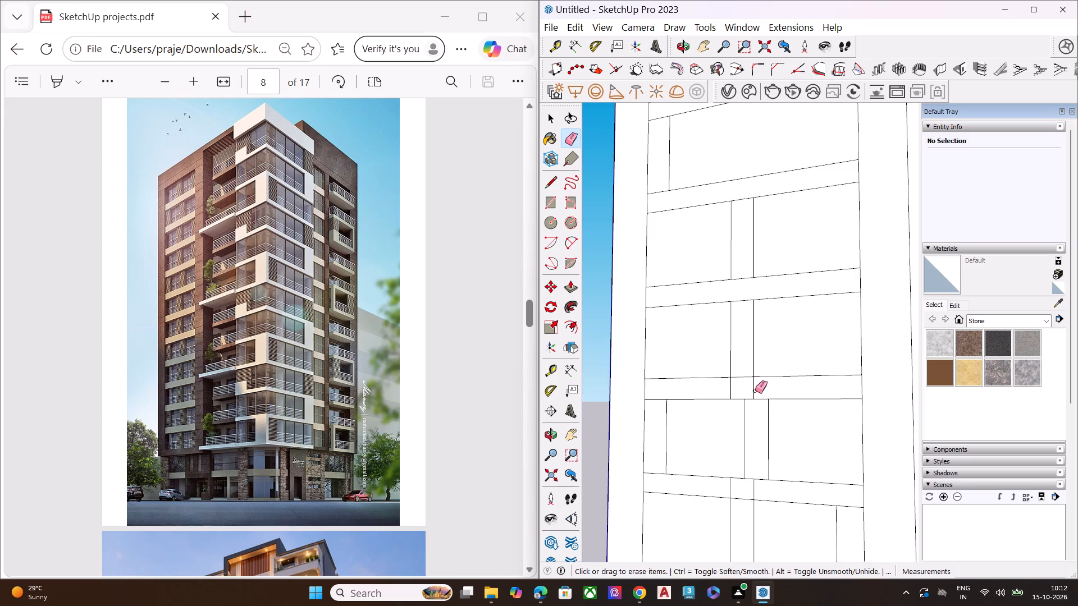
click(753, 392)
click(730, 389)
click(731, 487)
click(753, 490)
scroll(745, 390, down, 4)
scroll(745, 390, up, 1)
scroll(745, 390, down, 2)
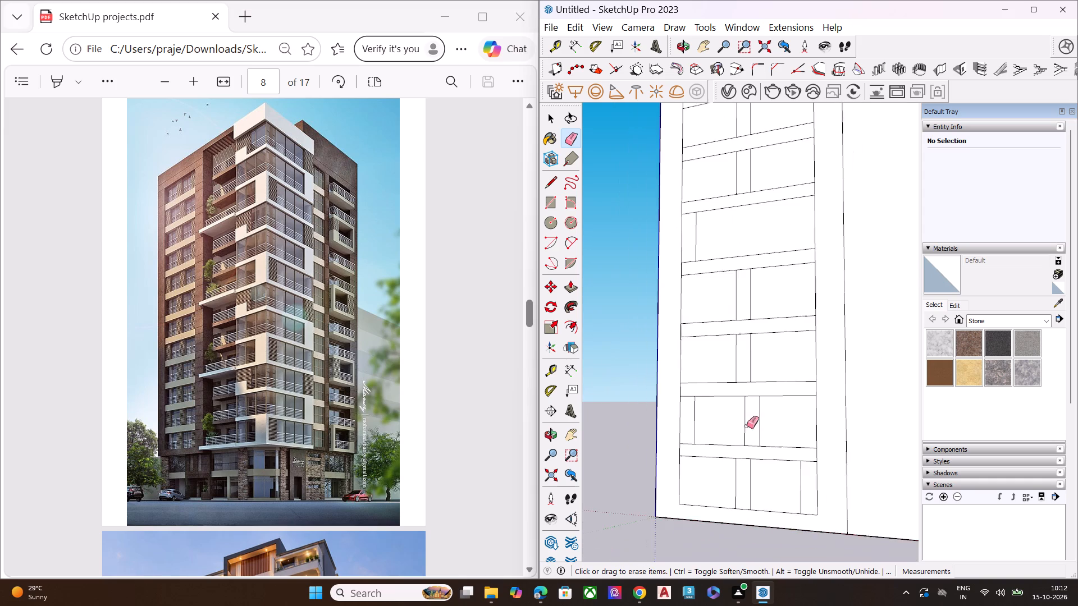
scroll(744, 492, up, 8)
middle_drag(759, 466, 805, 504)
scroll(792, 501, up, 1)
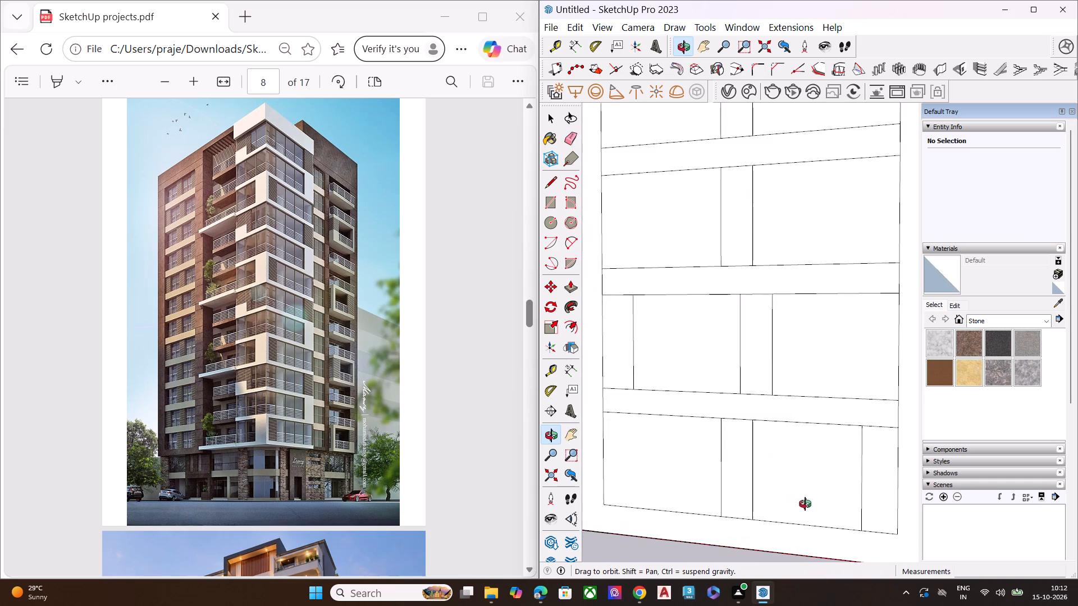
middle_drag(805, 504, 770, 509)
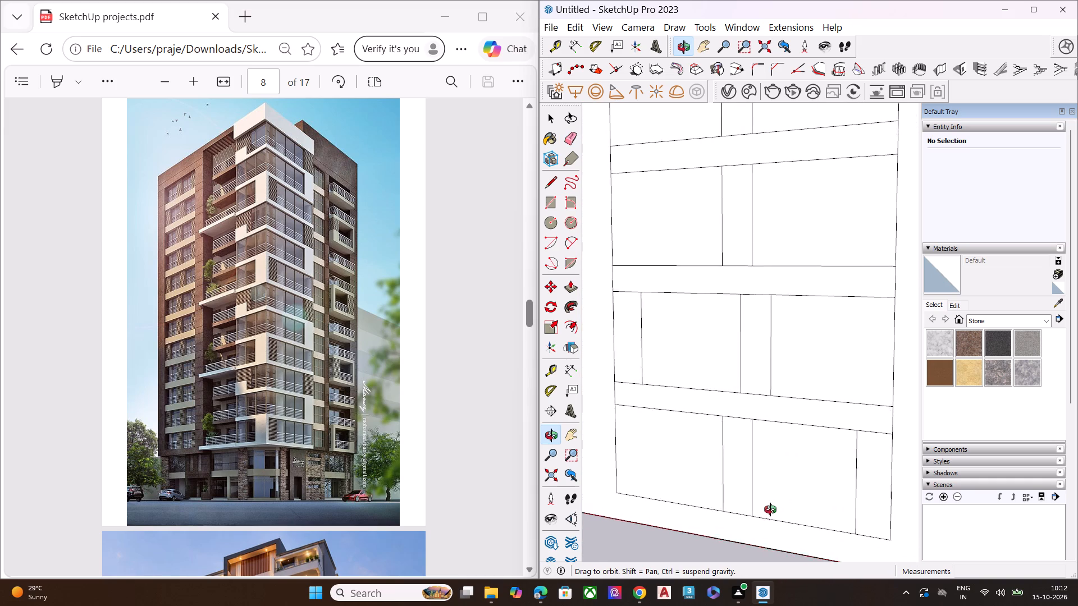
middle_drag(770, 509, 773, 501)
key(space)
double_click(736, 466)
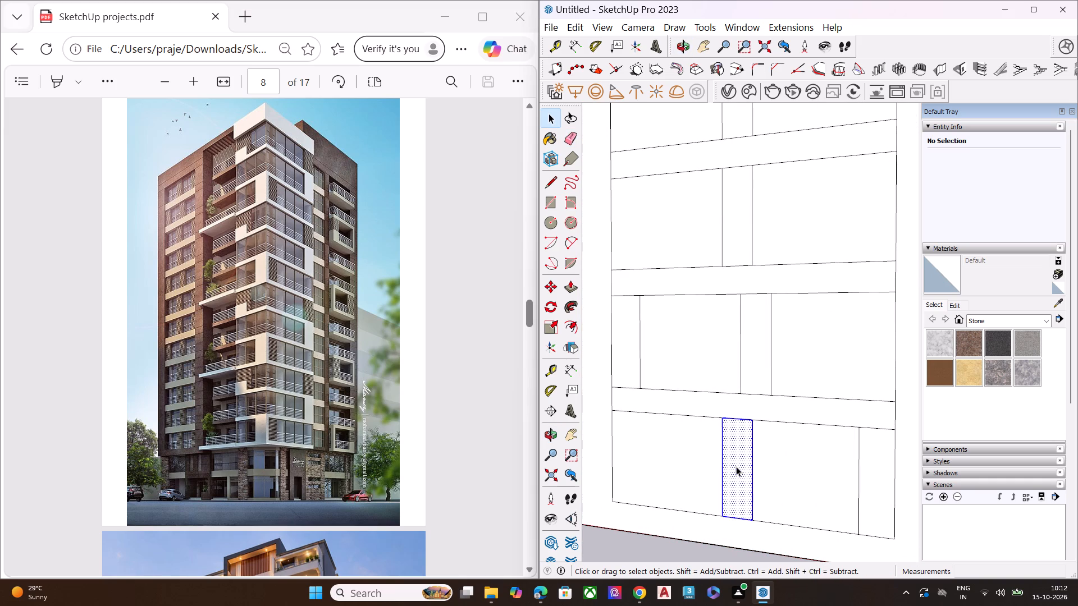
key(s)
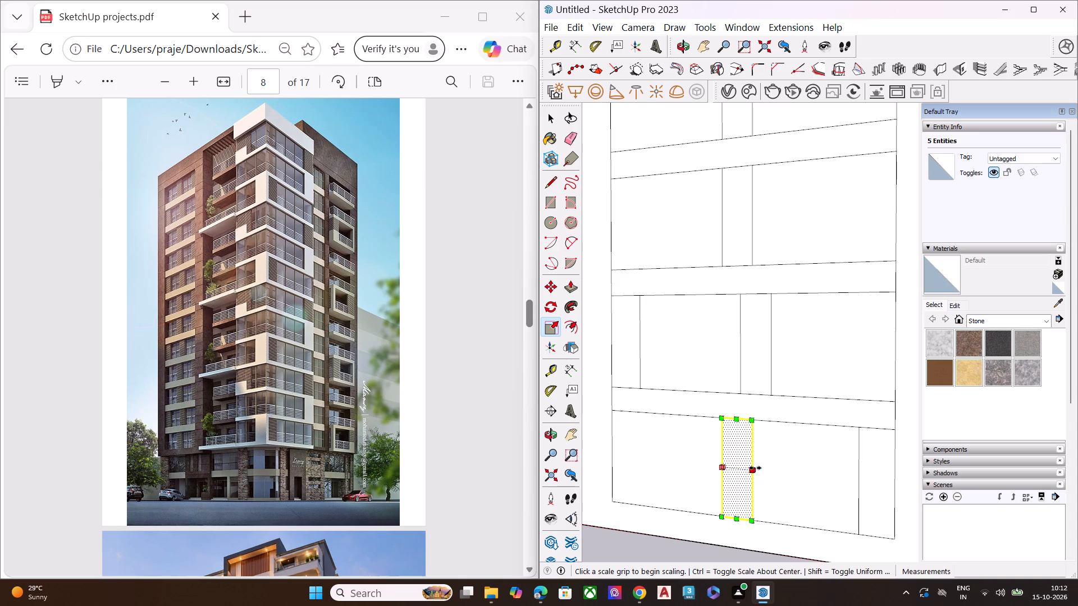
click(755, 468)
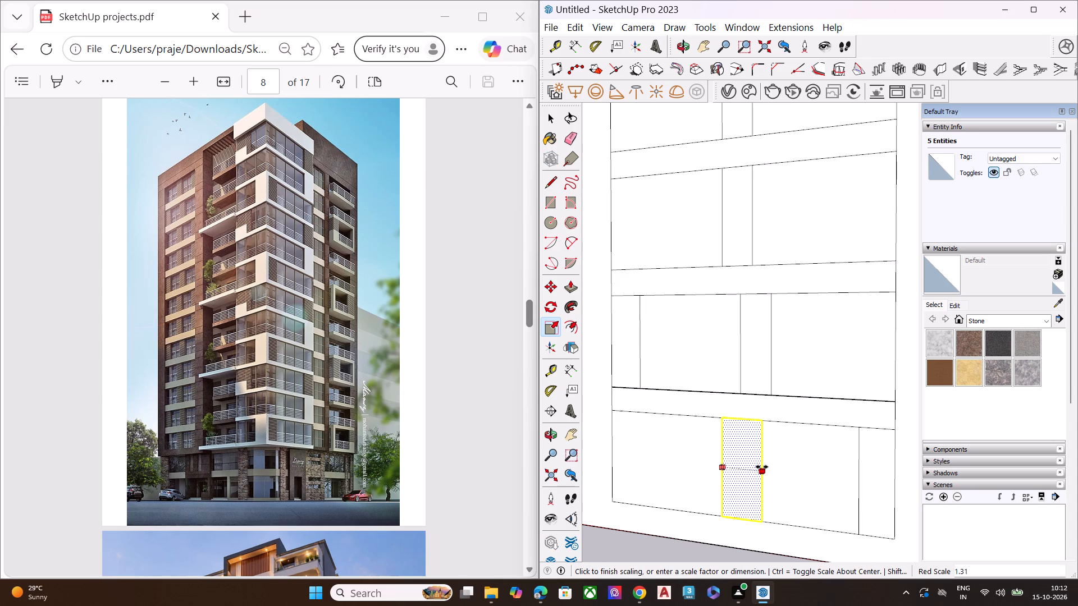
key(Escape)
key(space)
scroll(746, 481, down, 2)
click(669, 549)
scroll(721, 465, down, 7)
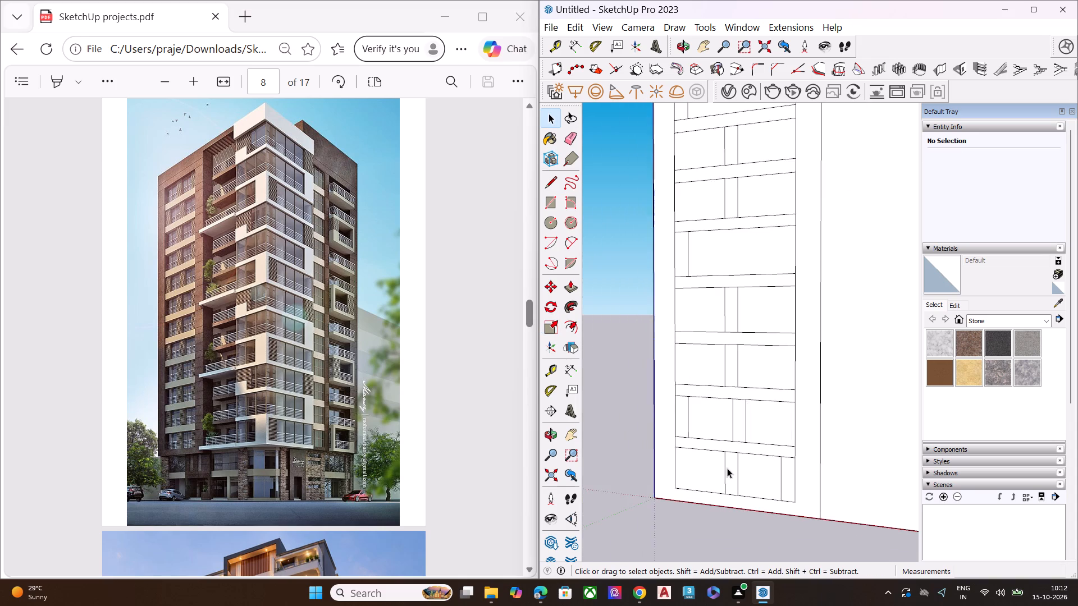
Draw a vertical line from the top of the second-from-bottom bay's left middle-panel line up to the inset's top edge.
middle_drag(728, 461, 755, 389)
scroll(755, 389, up, 7)
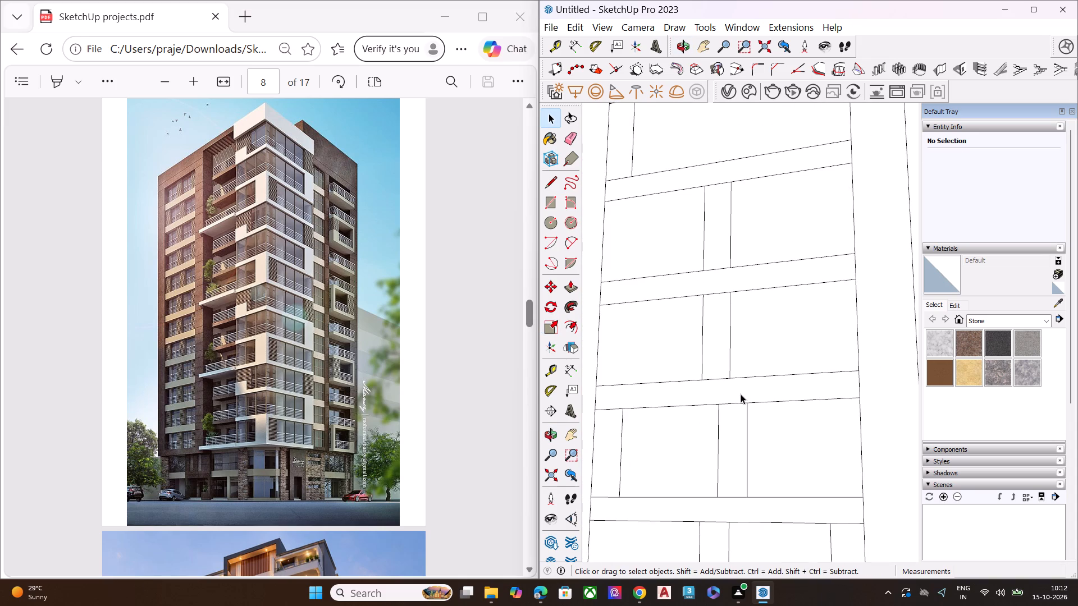
key(l)
click(718, 405)
scroll(723, 299, down, 3)
scroll(717, 306, up, 1)
scroll(716, 309, down, 5)
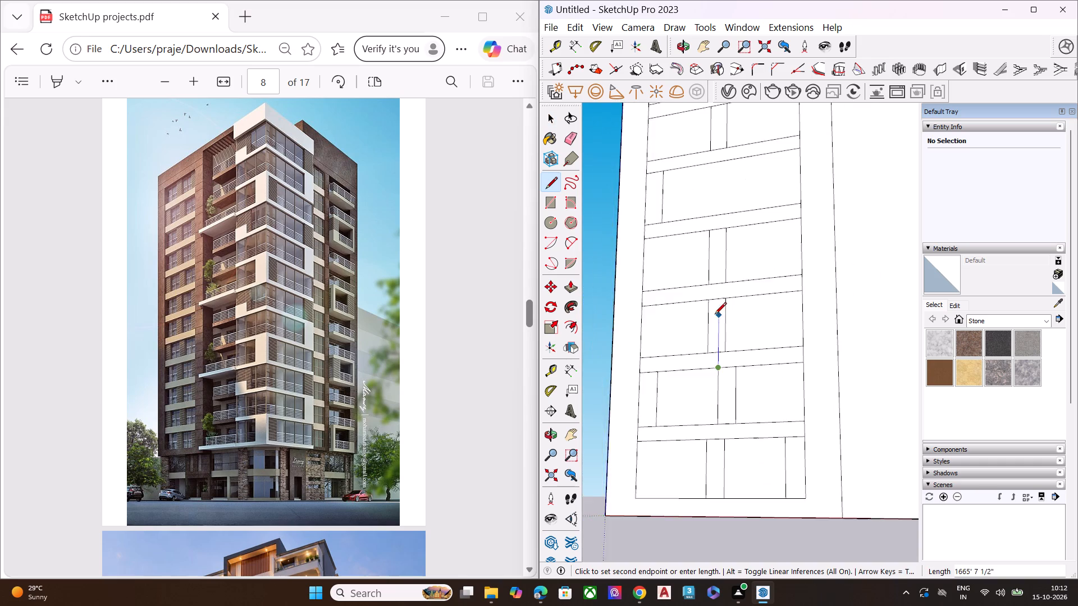
scroll(715, 315, down, 6)
scroll(714, 345, up, 1)
scroll(714, 349, down, 11)
scroll(718, 168, up, 8)
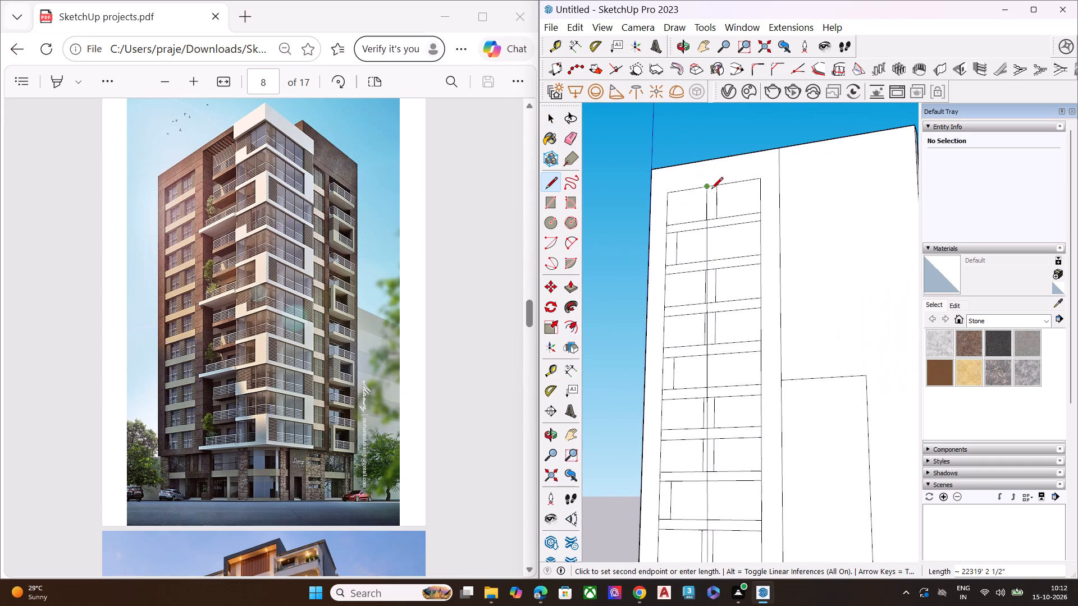
scroll(706, 190, up, 7)
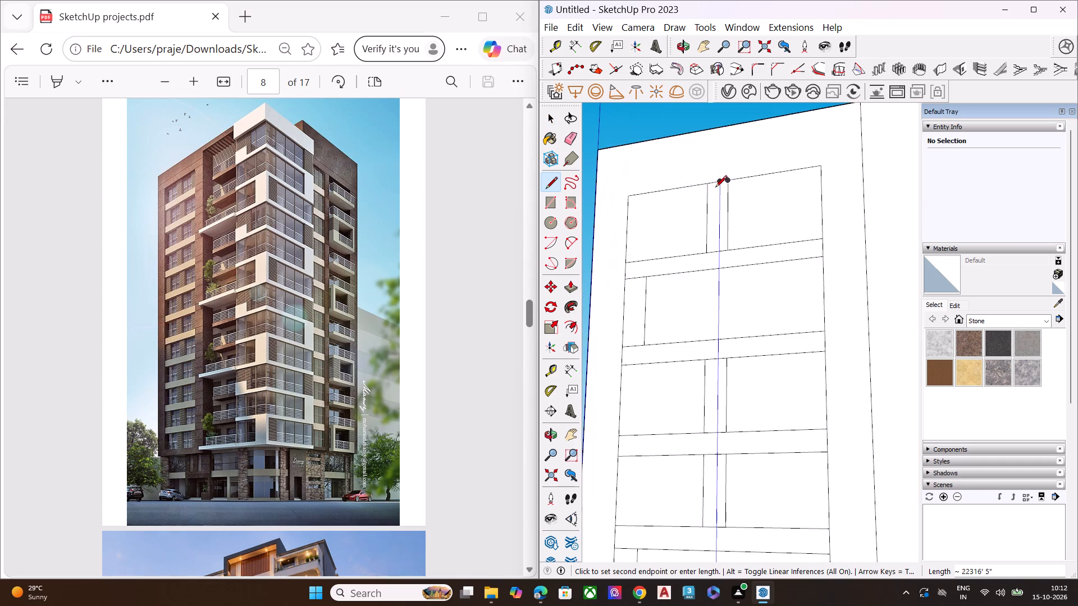
click(718, 182)
key(space)
Draw a vertical line from the top of the second-from-bottom bay's right middle-panel line up to the inset's top edge.
scroll(710, 174, down, 5)
scroll(710, 174, up, 1)
scroll(710, 174, down, 2)
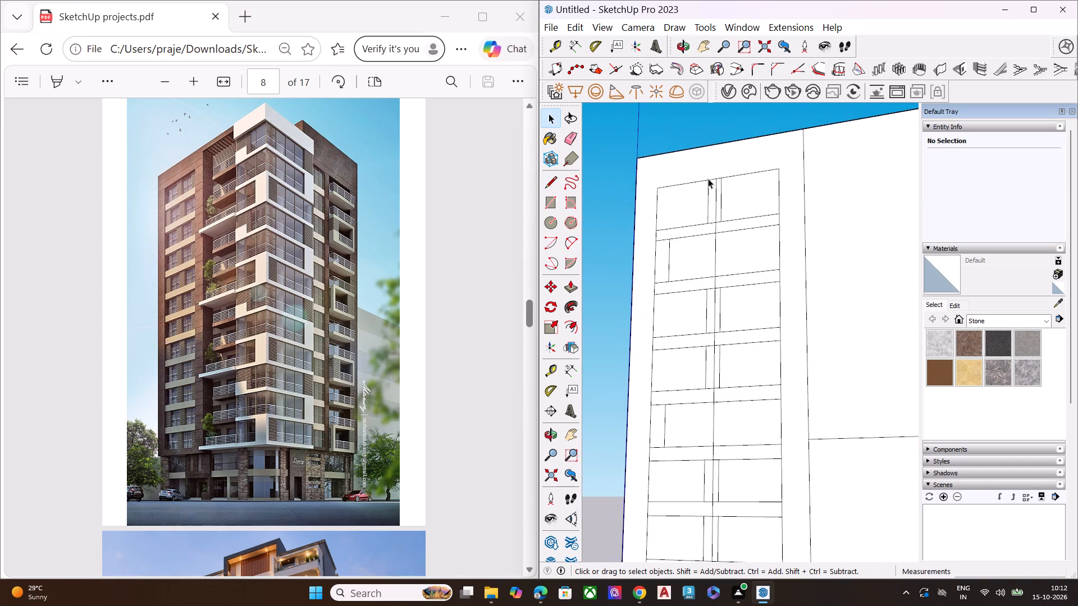
scroll(719, 278, down, 15)
scroll(722, 407, up, 11)
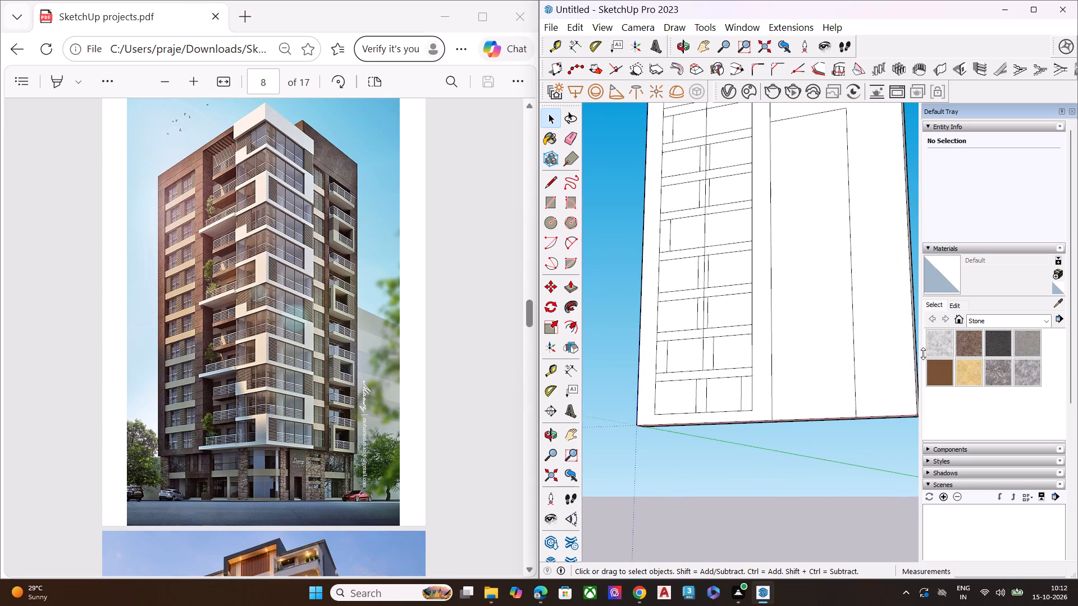
key(space)
key(l)
scroll(705, 332, up, 1)
scroll(705, 332, down, 1)
scroll(705, 332, up, 4)
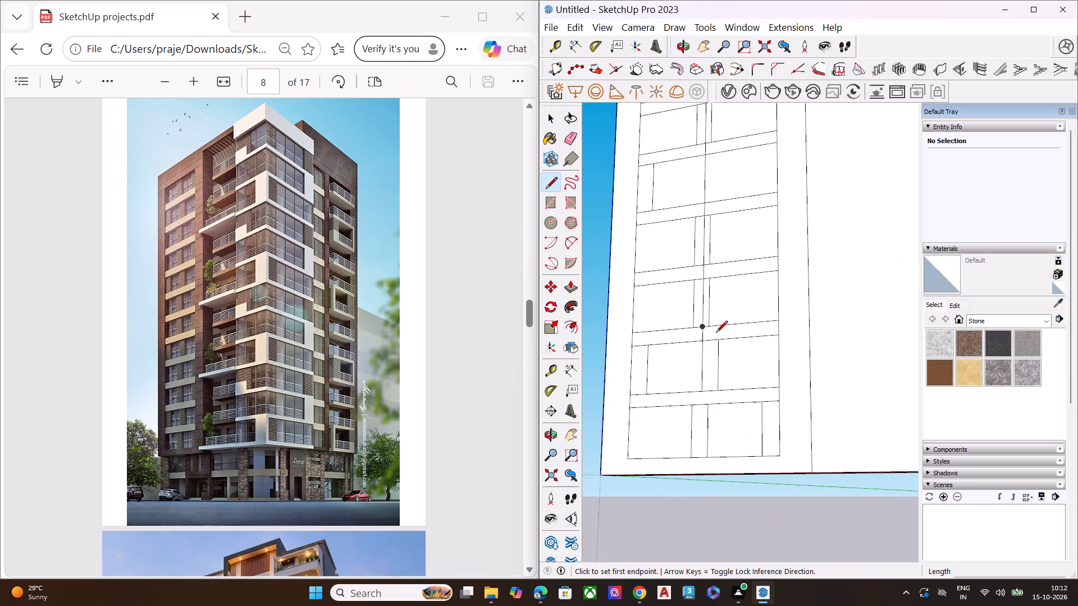
click(718, 339)
scroll(715, 311, down, 11)
scroll(718, 337, up, 1)
scroll(719, 342, down, 2)
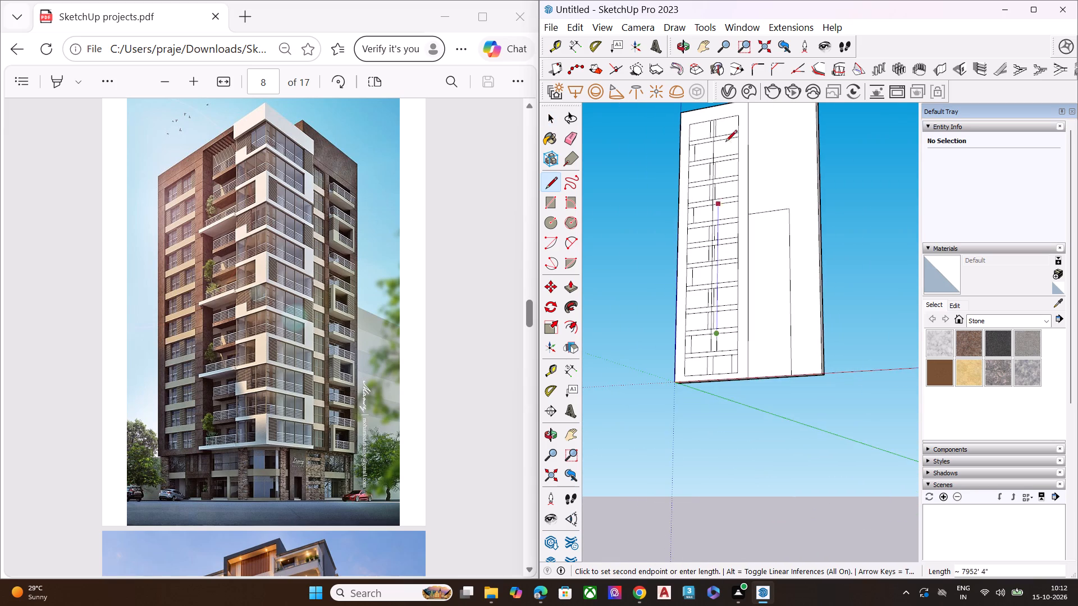
scroll(726, 95, up, 8)
scroll(716, 128, down, 1)
scroll(716, 128, up, 1)
scroll(716, 128, down, 1)
scroll(716, 128, up, 9)
scroll(716, 168, down, 8)
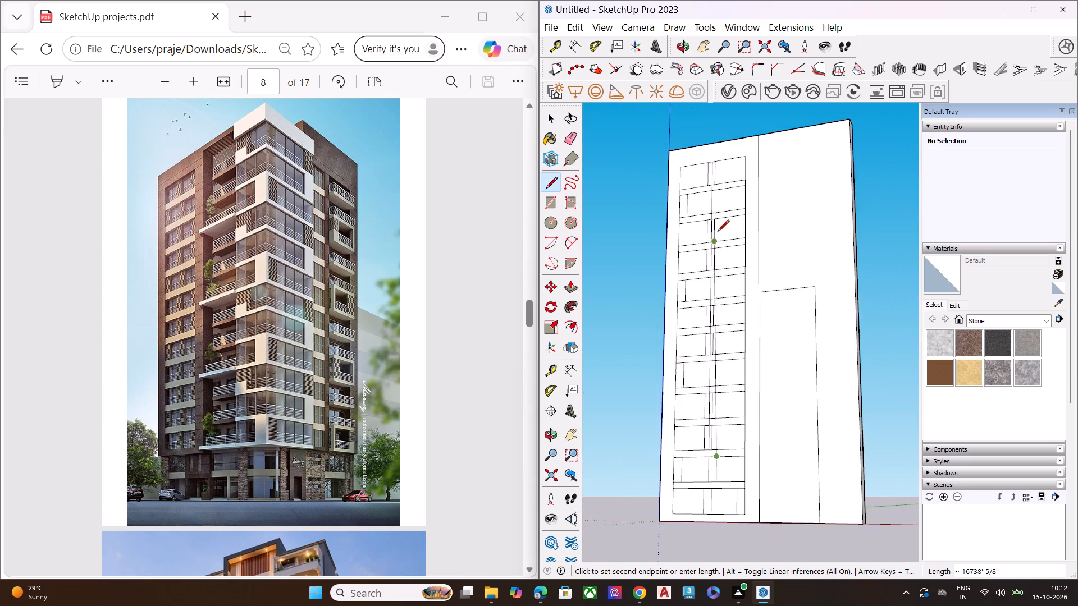
scroll(721, 162, up, 10)
click(722, 159)
key(space)
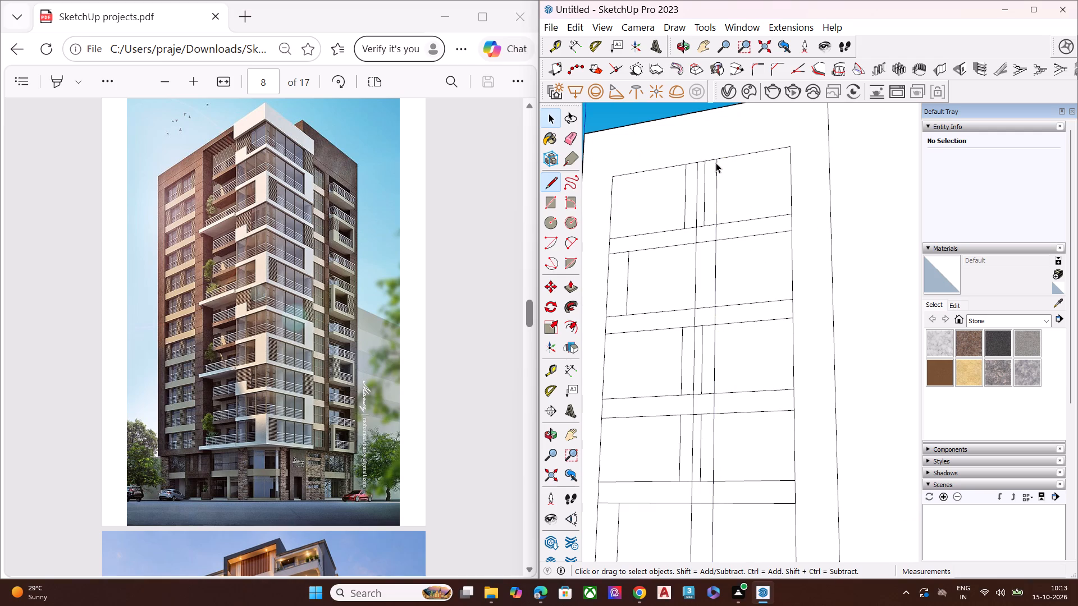
Erase both new vertical lines' segments in the top bay and in the band directly below it.
scroll(711, 167, down, 4)
scroll(711, 167, up, 1)
scroll(711, 168, down, 3)
scroll(715, 212, up, 6)
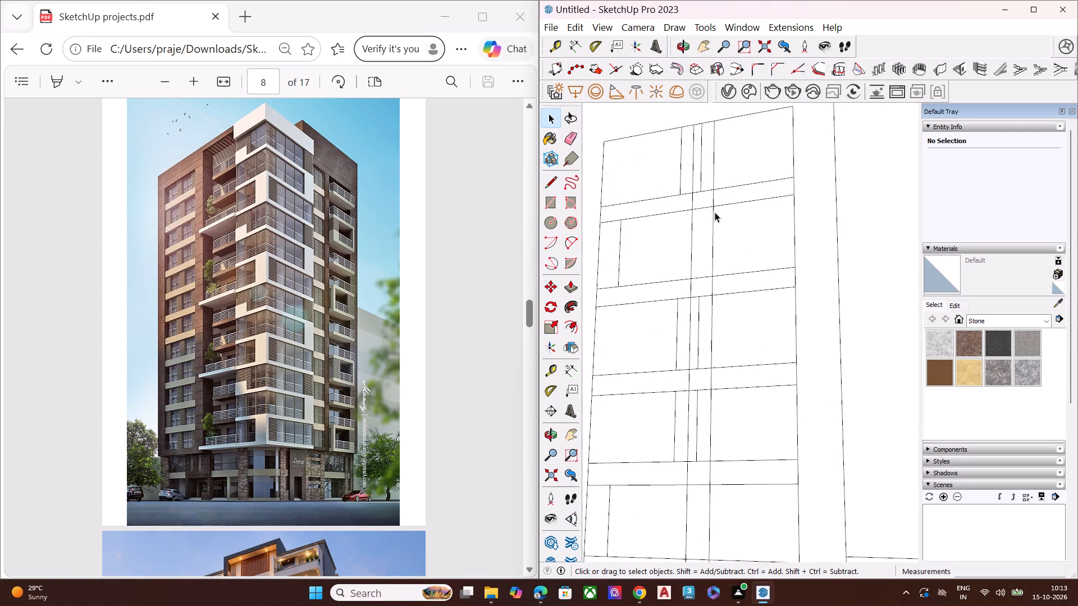
key(e)
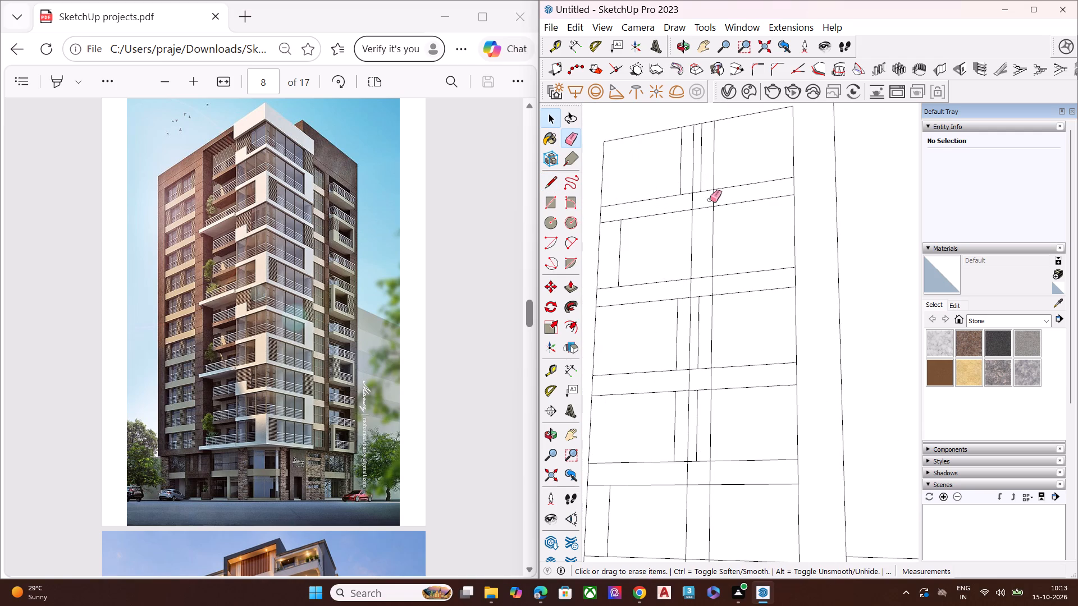
click(693, 163)
click(714, 151)
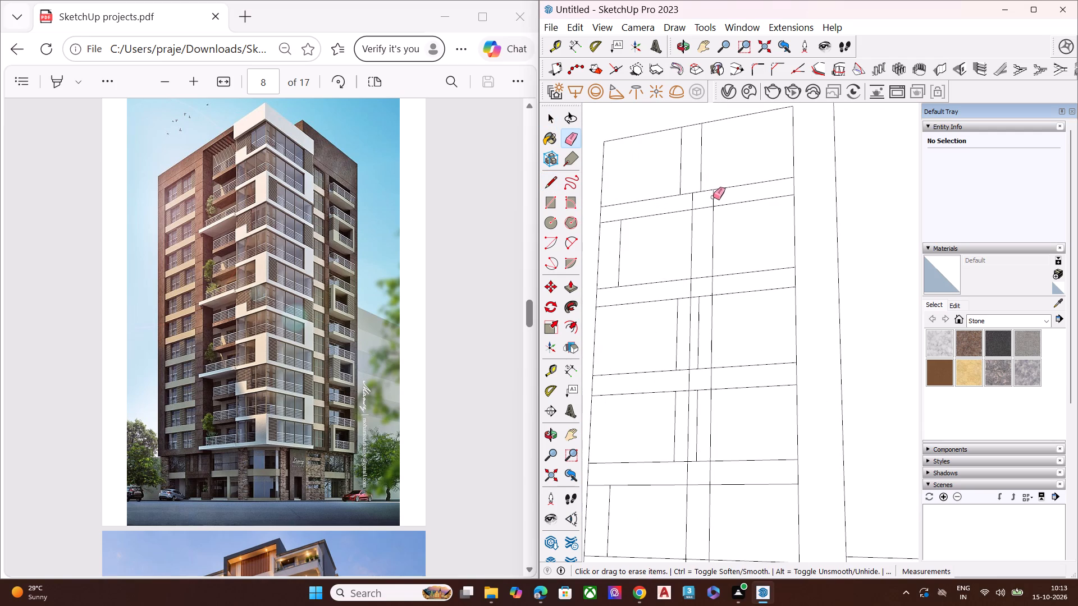
click(713, 197)
click(693, 199)
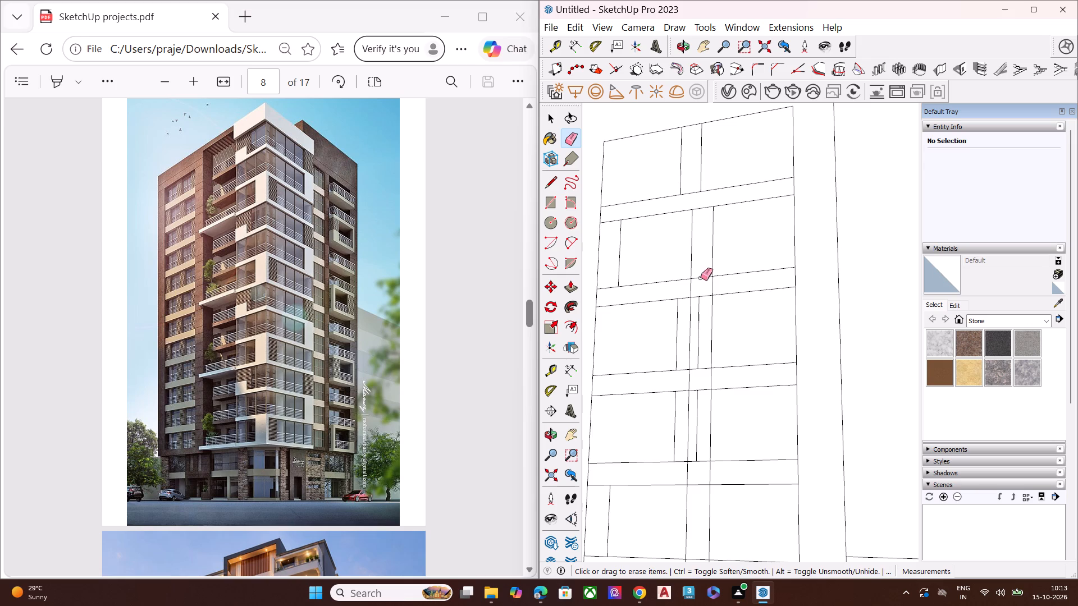
Erase both new vertical lines' segments in the third bay from the top and in the bands directly above and below it.
click(692, 288)
click(714, 286)
click(691, 306)
click(712, 306)
click(691, 376)
click(711, 377)
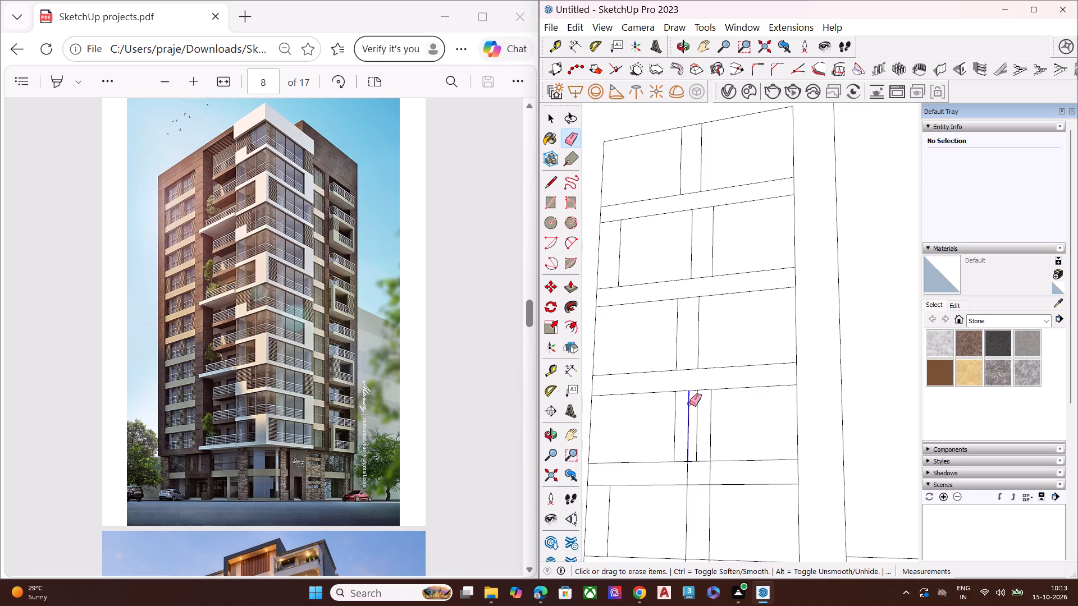
Erase both new vertical lines' segments in the fourth bay from the top and in the bands below bays four and five.
click(689, 403)
click(711, 402)
scroll(713, 412, down, 5)
scroll(705, 512, up, 2)
scroll(705, 514, down, 1)
scroll(705, 515, up, 3)
click(694, 415)
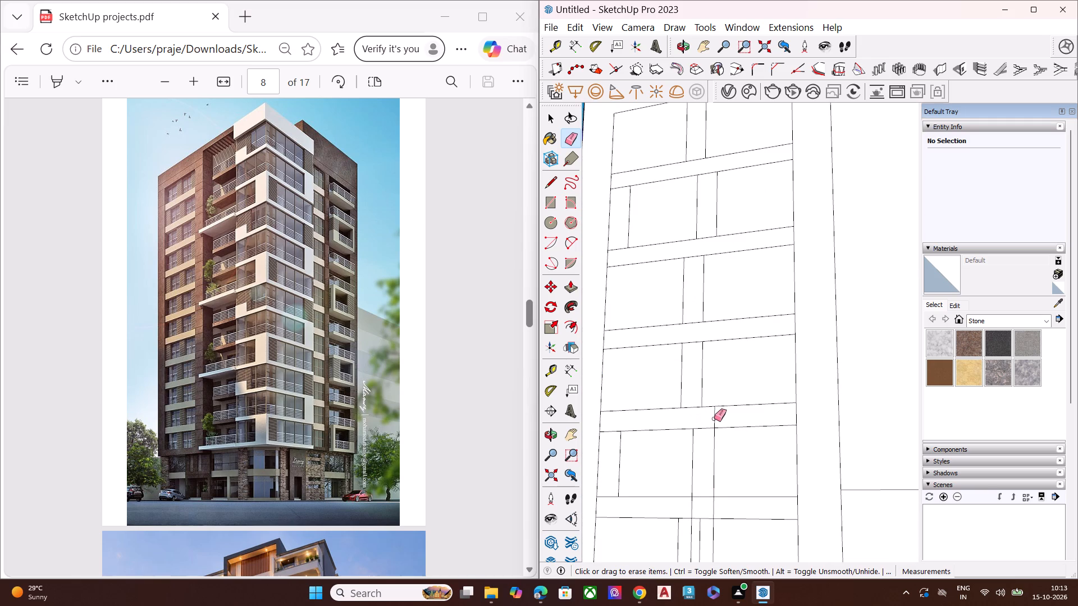
click(714, 419)
click(692, 510)
click(714, 509)
Erase both new vertical lines' segments in the sixth bay from the top and in the band directly below it.
scroll(712, 427, down, 6)
scroll(705, 515, up, 7)
click(696, 486)
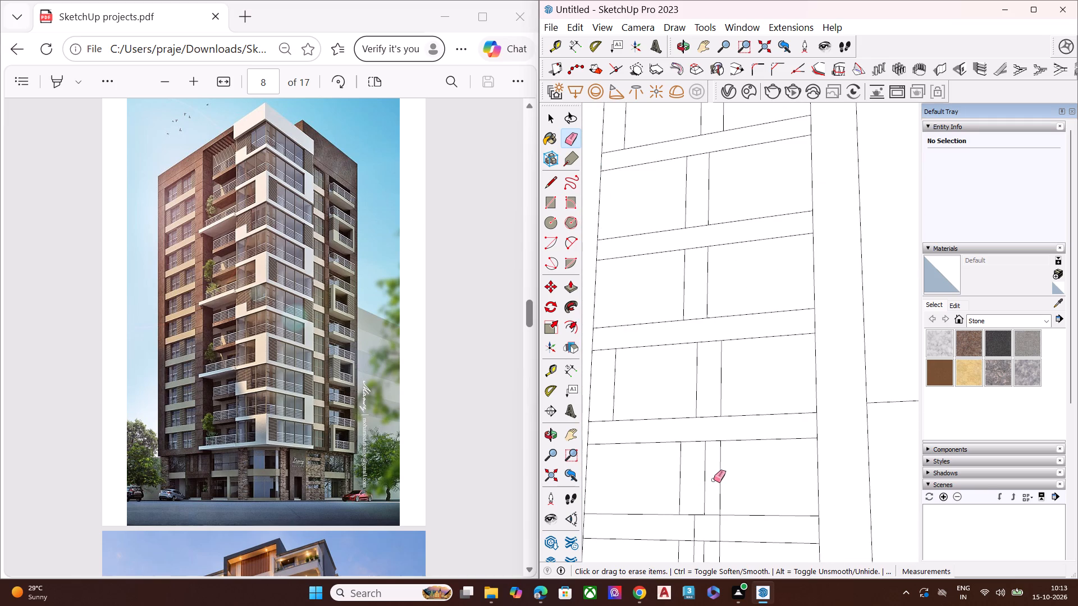
click(720, 476)
scroll(720, 476, down, 7)
scroll(711, 506, up, 2)
scroll(710, 507, down, 1)
scroll(710, 507, up, 5)
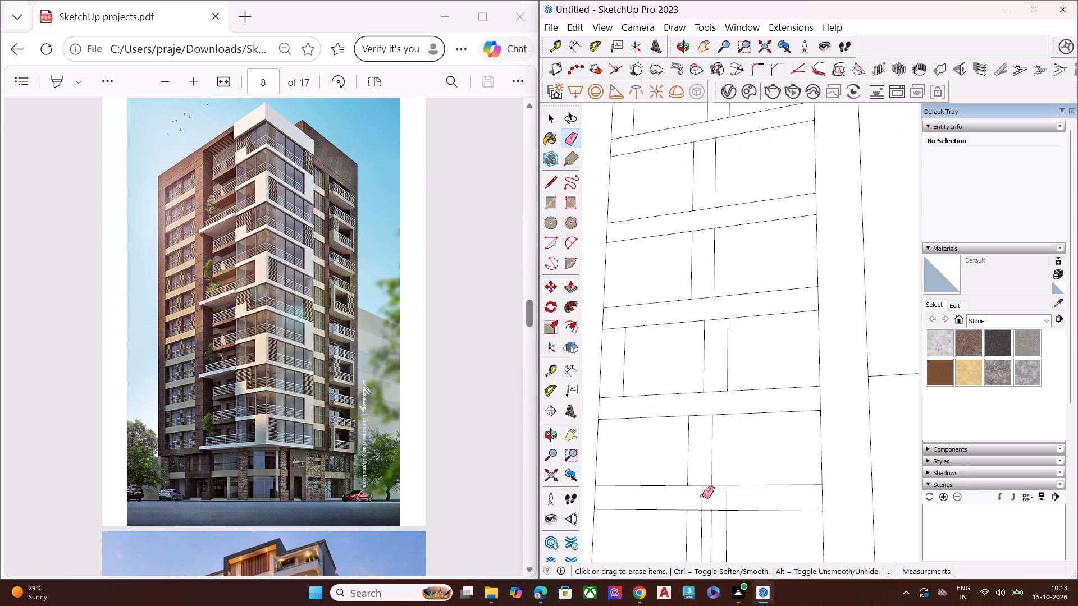
click(702, 496)
click(726, 496)
Erase both new vertical lines' segments in the seventh bay from the top and in the band directly below it.
scroll(727, 431, down, 7)
scroll(715, 497, up, 7)
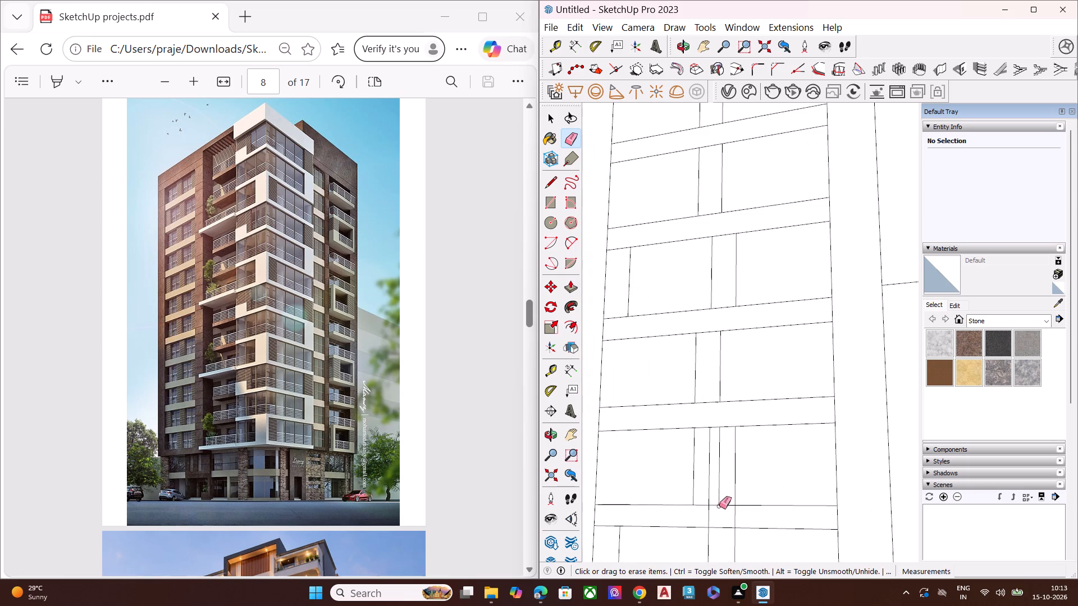
click(709, 476)
click(736, 467)
click(705, 514)
click(710, 514)
click(734, 517)
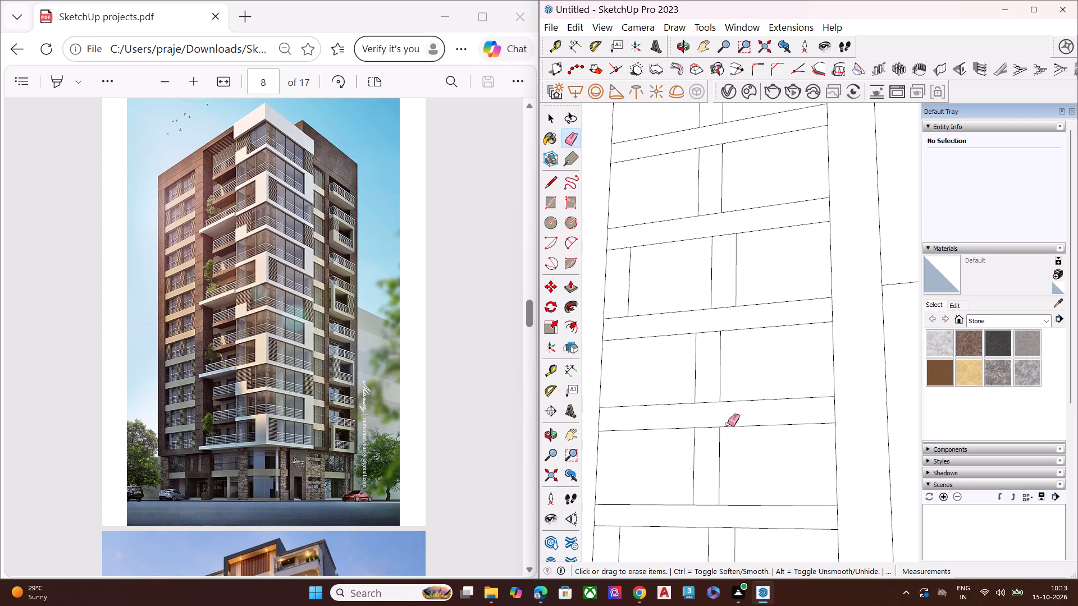
Erase both new vertical lines' segments in the band below the eighth bay from the top and in the ninth bay.
scroll(728, 424, down, 14)
scroll(727, 493, up, 12)
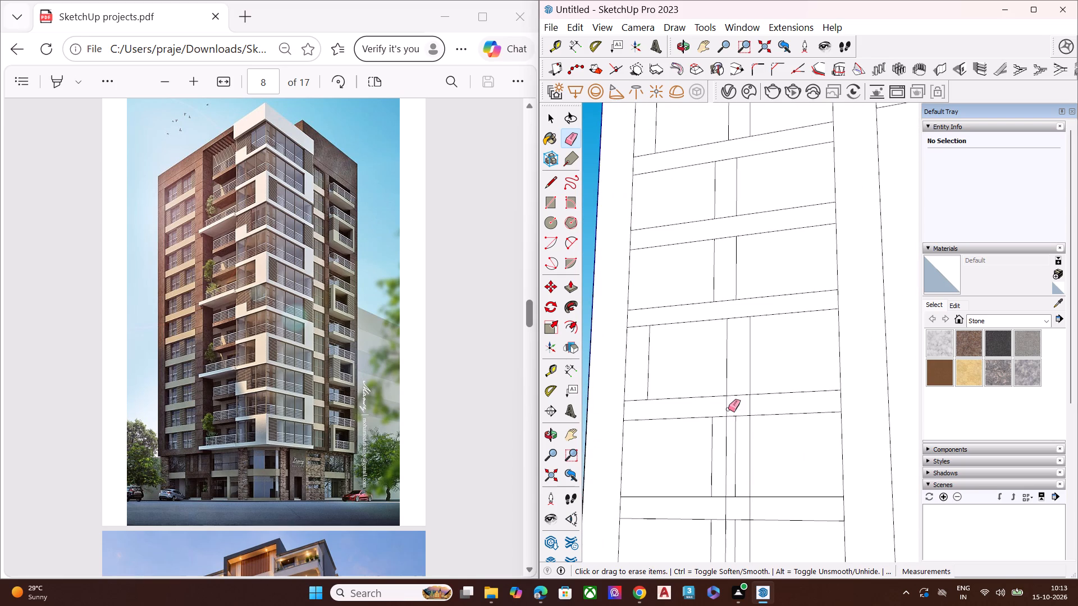
click(728, 409)
click(752, 406)
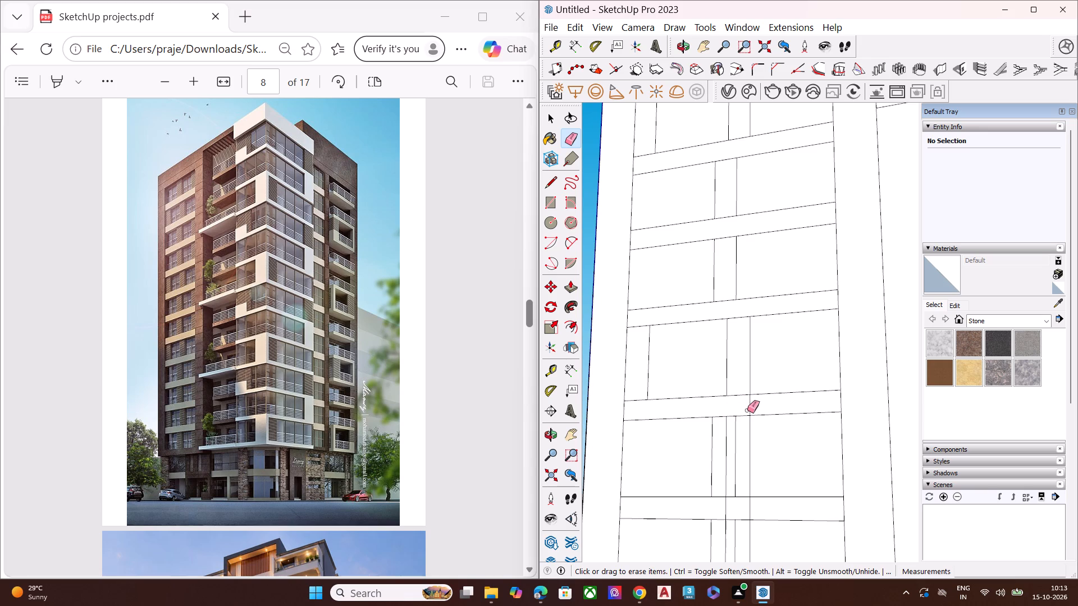
click(749, 408)
click(726, 433)
click(748, 430)
Erase both new vertical lines' segments in the tenth bay from the top and in the bands directly above and below it.
scroll(737, 437, down, 6)
scroll(734, 512, up, 9)
click(728, 425)
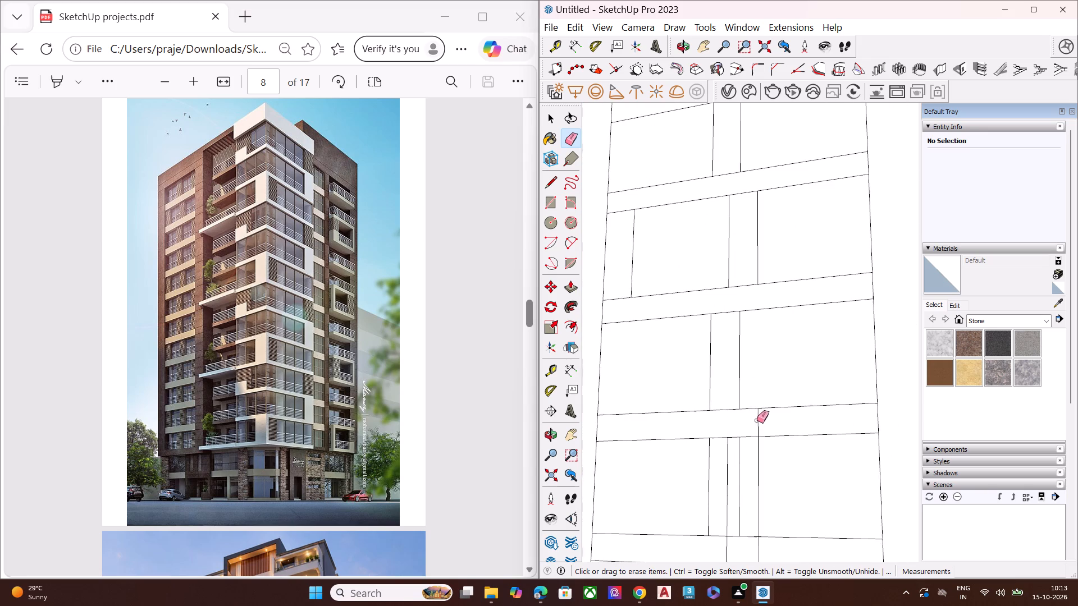
click(759, 419)
click(727, 461)
click(757, 456)
scroll(750, 366, down, 7)
scroll(751, 510, up, 10)
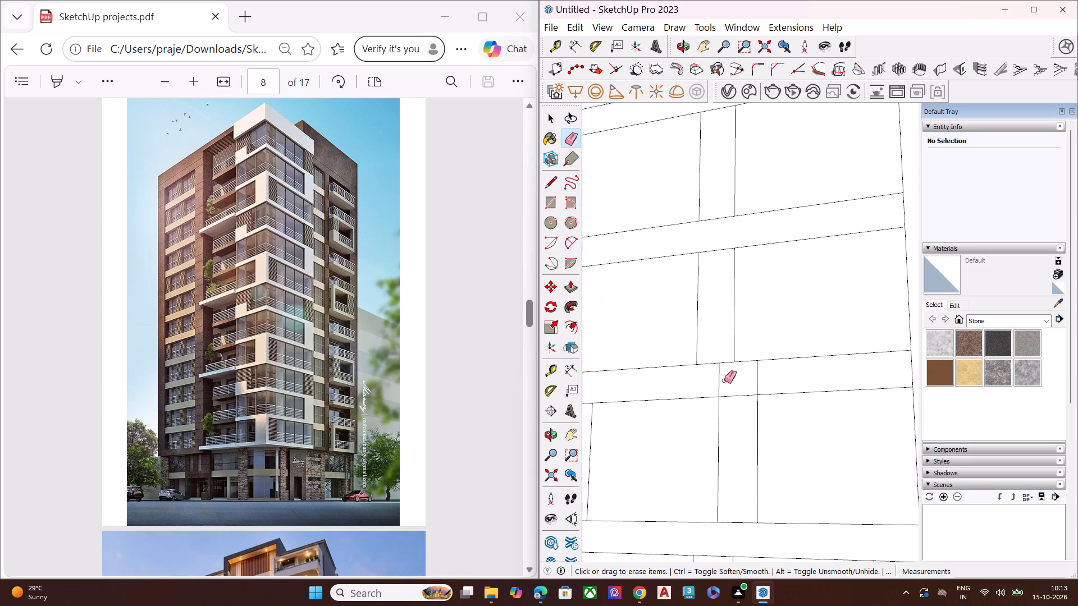
click(720, 373)
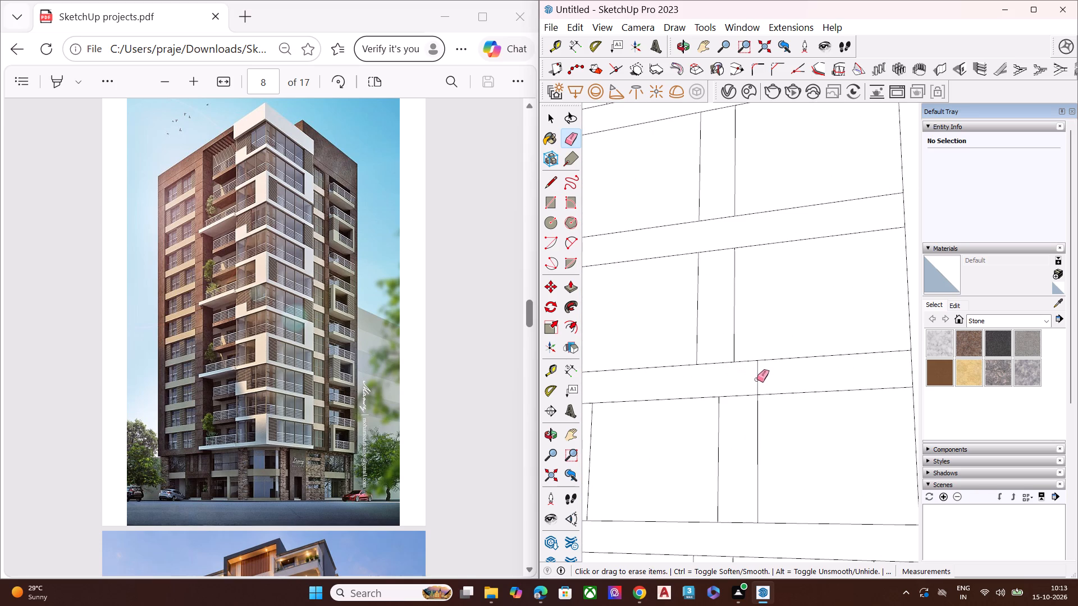
click(759, 379)
Examine the inset's bay panel layout from its base to its top, along with the surrounding wall face.
scroll(762, 369, down, 19)
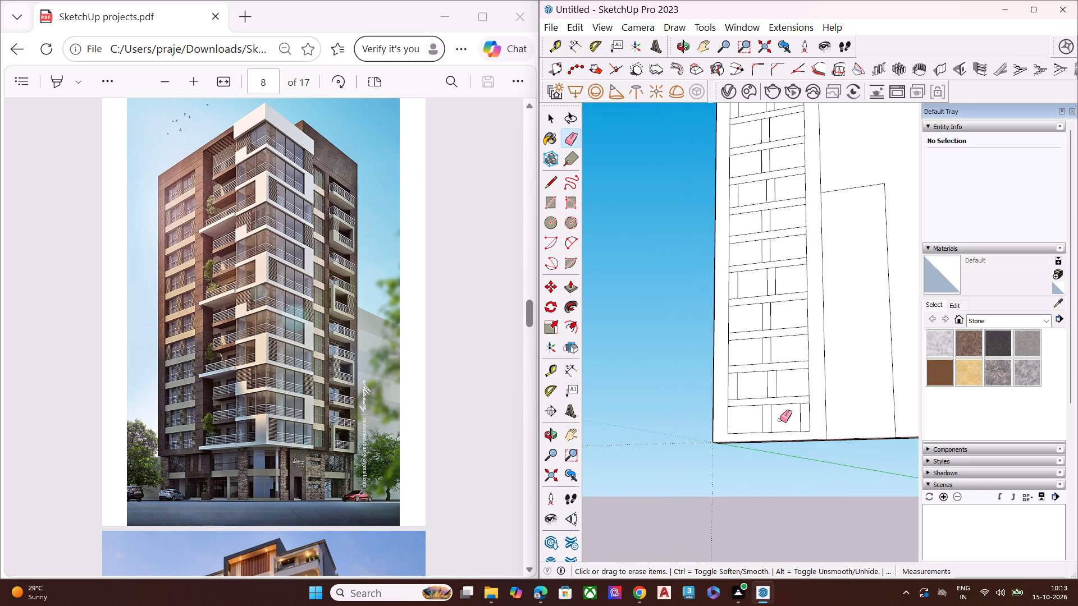
scroll(778, 430, up, 5)
scroll(771, 448, down, 8)
scroll(787, 392, up, 1)
middle_drag(787, 392, 778, 440)
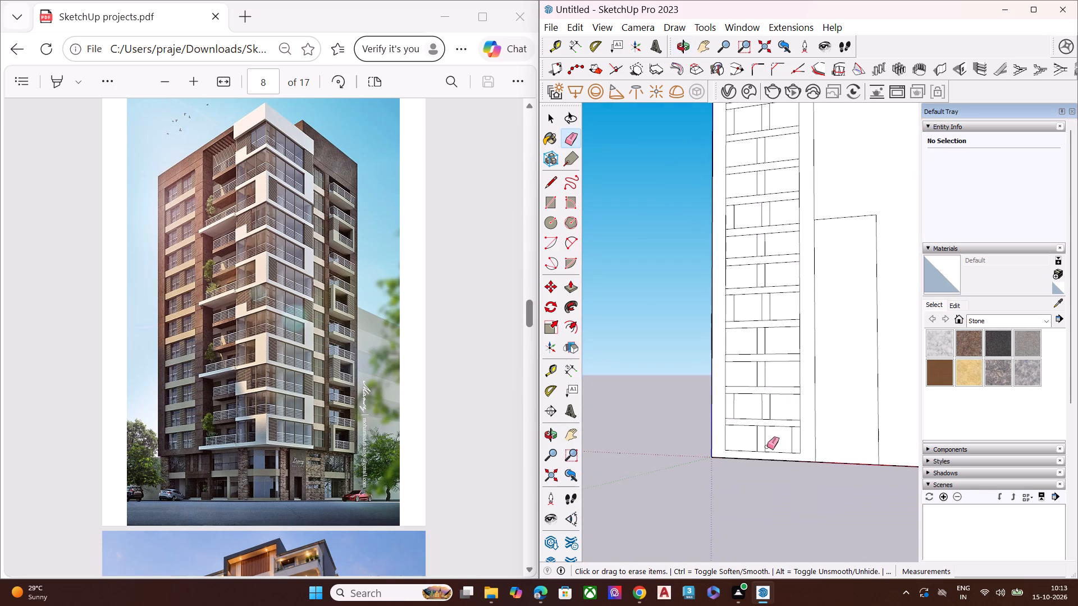
scroll(765, 447, down, 6)
scroll(758, 241, up, 3)
scroll(773, 242, down, 1)
scroll(776, 243, up, 2)
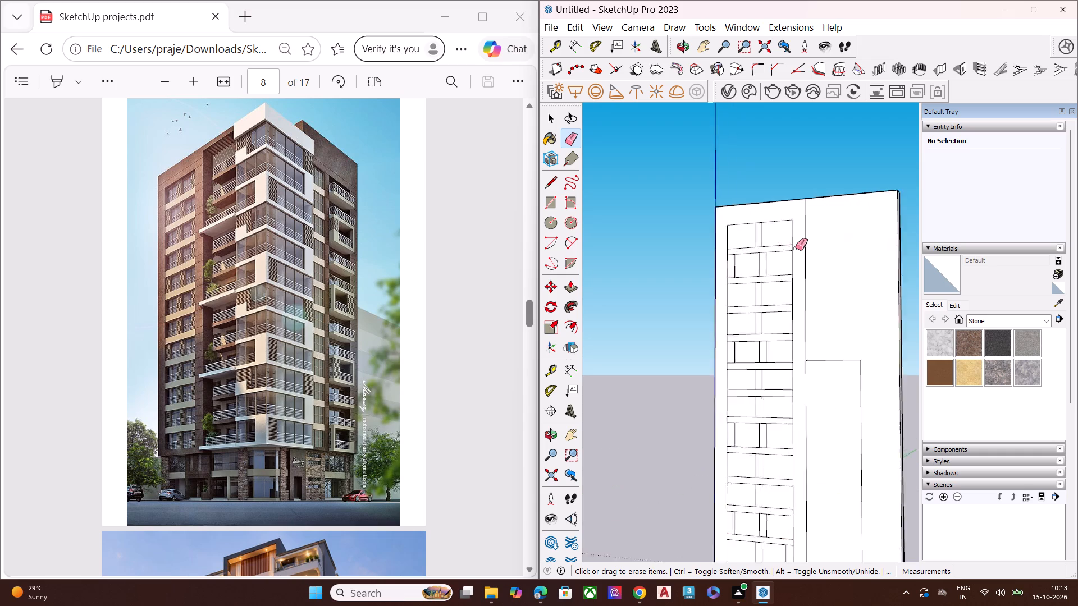
scroll(796, 248, up, 2)
key(space)
scroll(771, 246, up, 8)
click(824, 226)
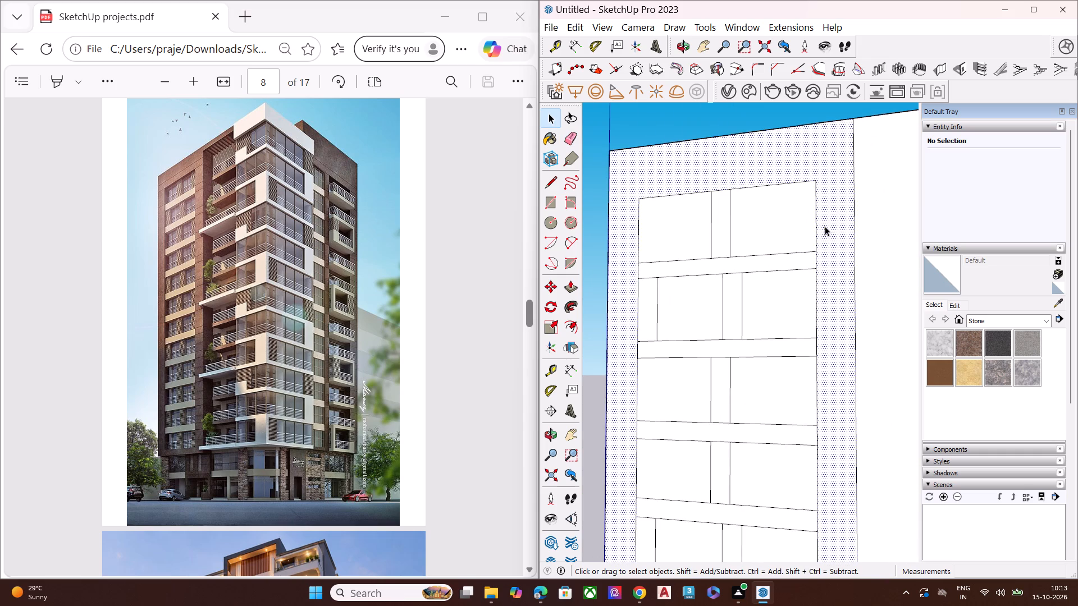
scroll(825, 227, down, 2)
scroll(819, 234, up, 1)
scroll(813, 237, down, 4)
scroll(755, 233, down, 1)
scroll(755, 233, up, 1)
scroll(755, 234, down, 5)
key(space)
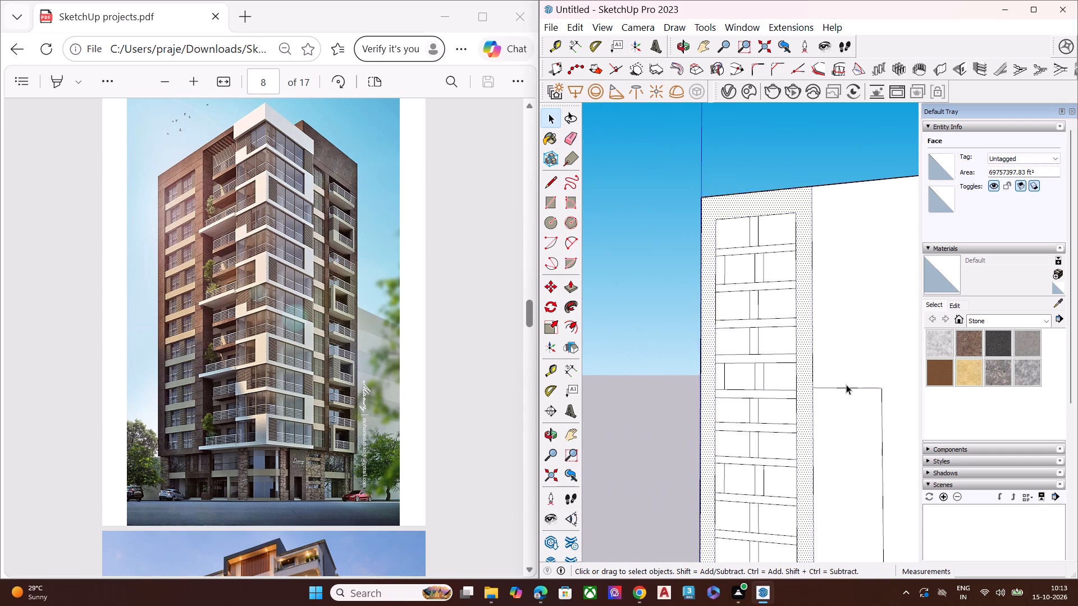
Scale the rectangle beside the bay inset upward by a factor of about 1.73, nearly to the slab's top edge.
click(846, 384)
click(847, 390)
double_click(846, 400)
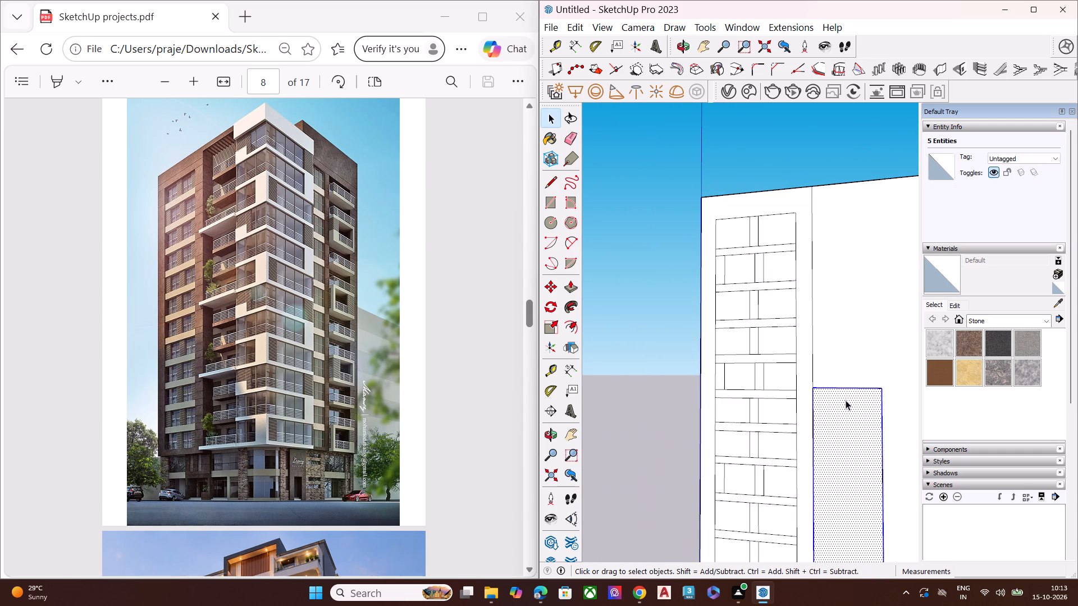
key(s)
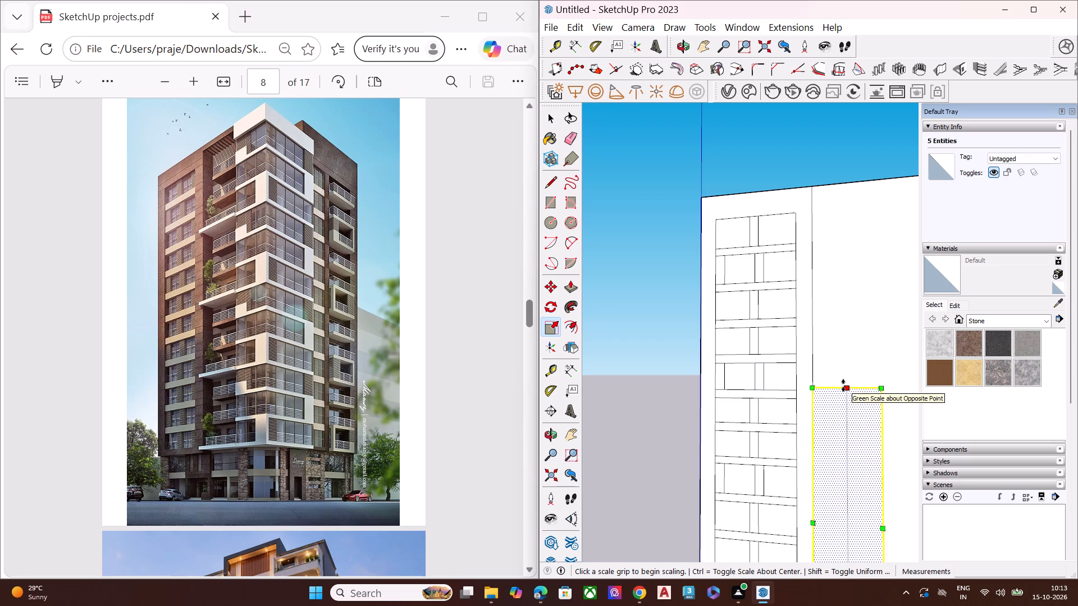
click(847, 388)
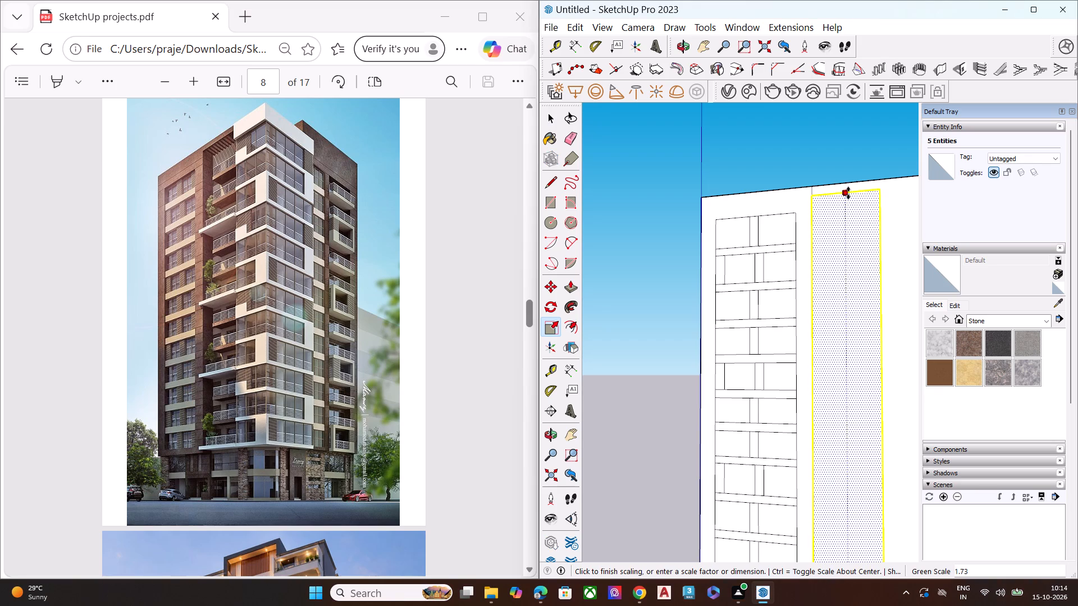
click(848, 193)
key(space)
Push/Pull the slab's top face upward by about 396'.
middle_drag(831, 228, 792, 387)
scroll(780, 249, down, 4)
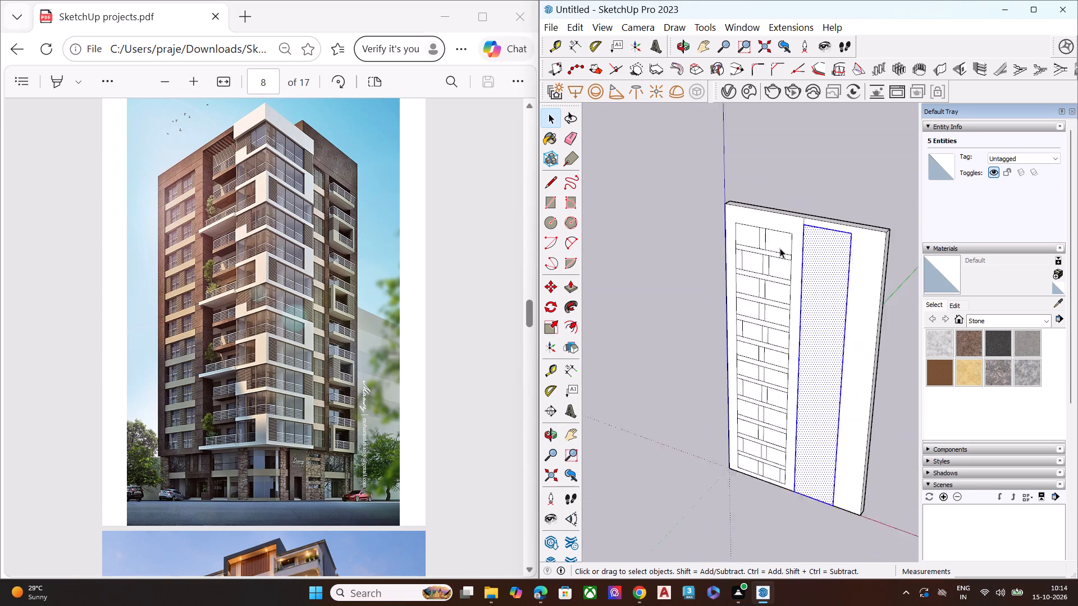
scroll(780, 248, down, 4)
middle_drag(810, 282, 830, 249)
scroll(822, 256, down, 1)
scroll(857, 230, up, 7)
scroll(811, 214, up, 3)
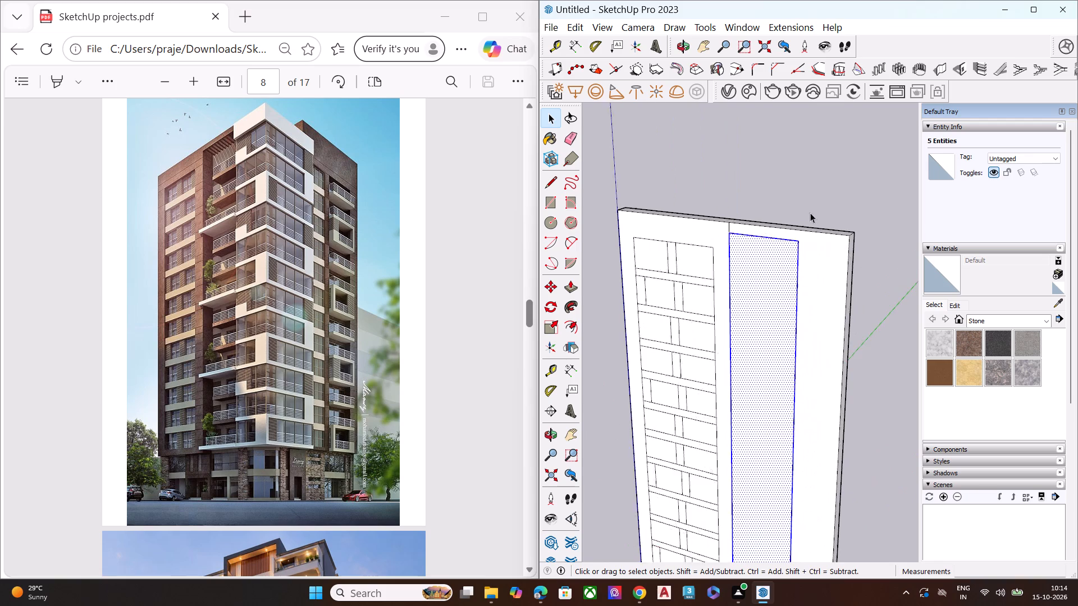
scroll(810, 213, up, 2)
middle_drag(817, 240, 810, 301)
scroll(813, 286, up, 1)
click(822, 260)
double_click(824, 265)
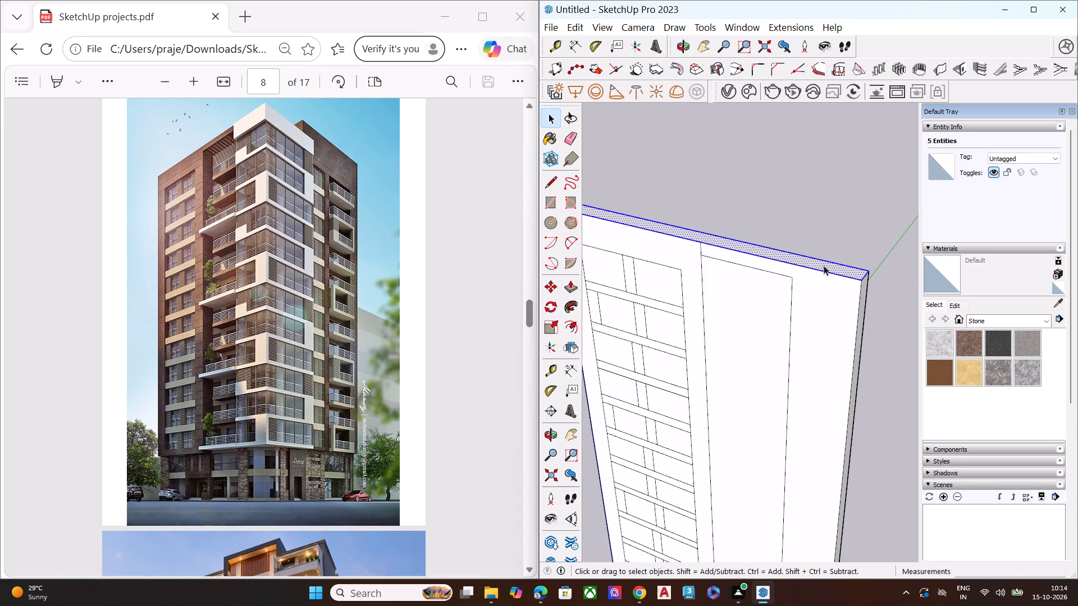
key(p)
click(824, 265)
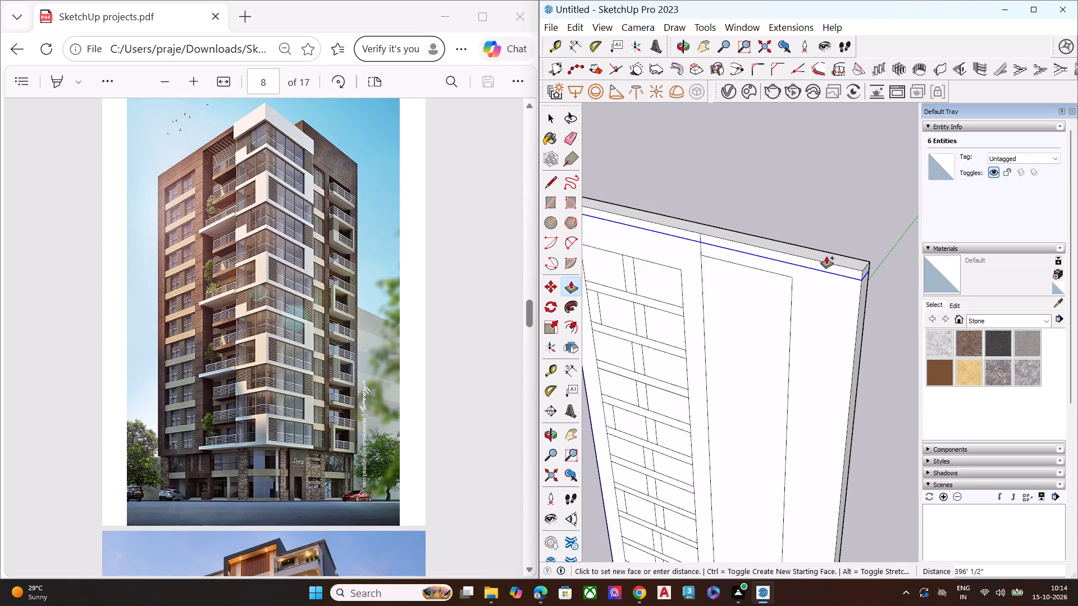
click(828, 257)
key(space)
Delete the leftover horizontal edge crossing the slab's narrow end face near the top.
middle_drag(849, 318, 780, 282)
scroll(779, 280, up, 6)
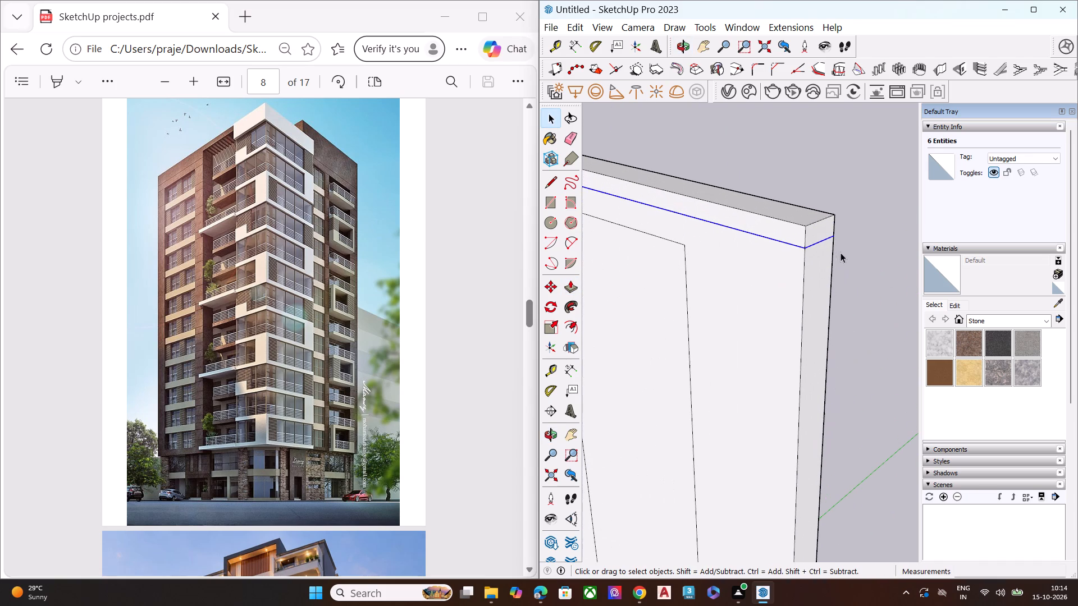
click(821, 240)
key(Delete)
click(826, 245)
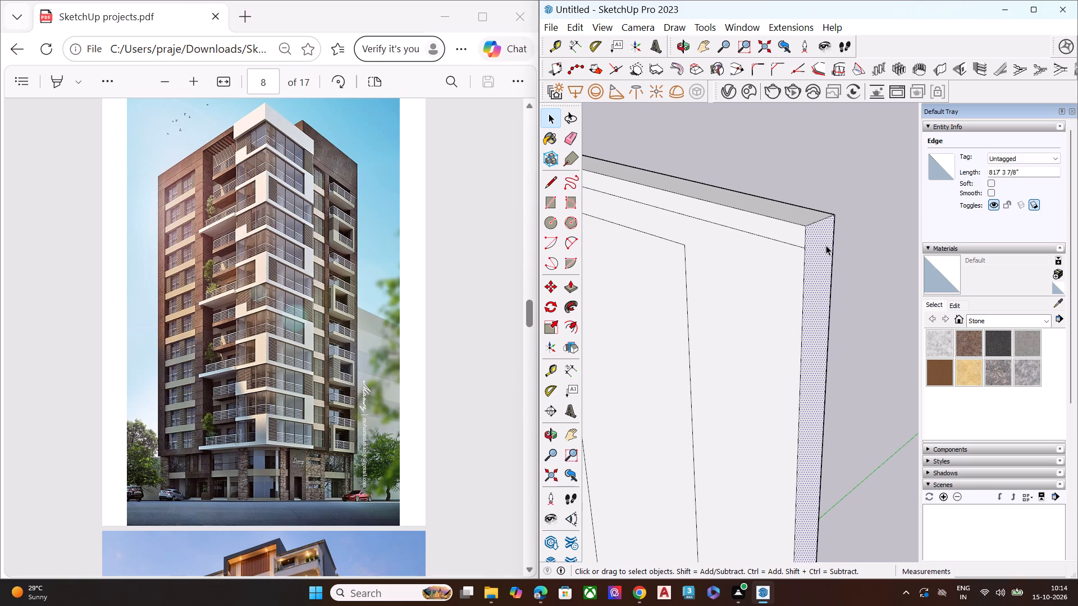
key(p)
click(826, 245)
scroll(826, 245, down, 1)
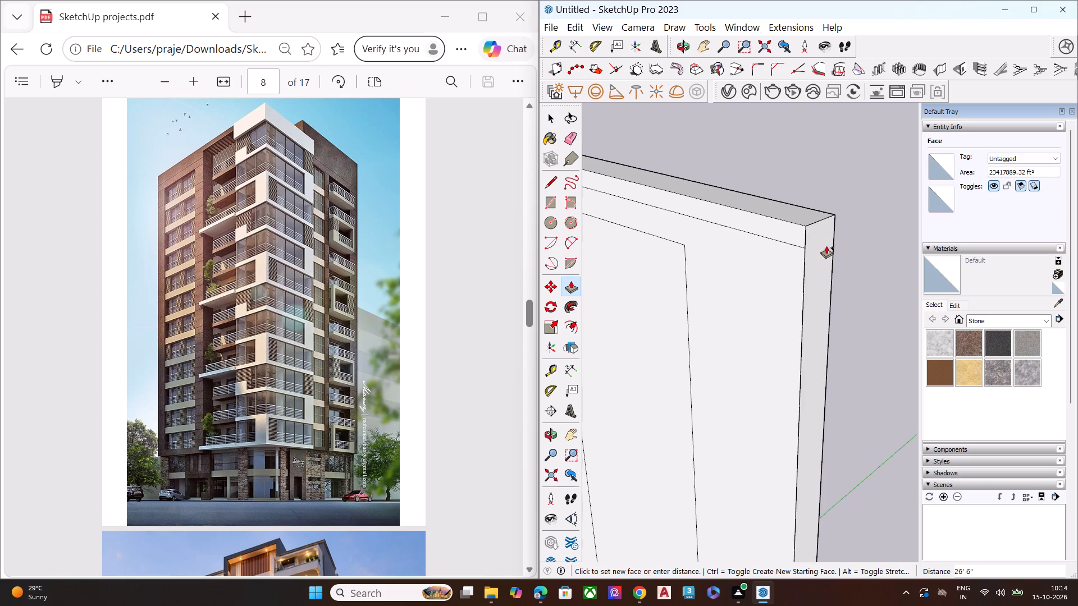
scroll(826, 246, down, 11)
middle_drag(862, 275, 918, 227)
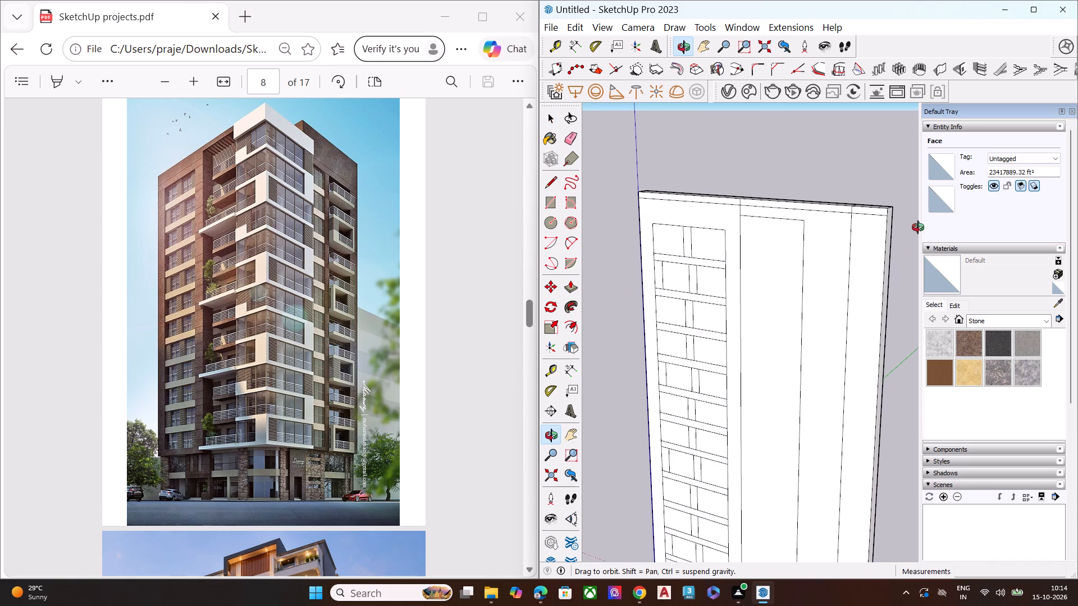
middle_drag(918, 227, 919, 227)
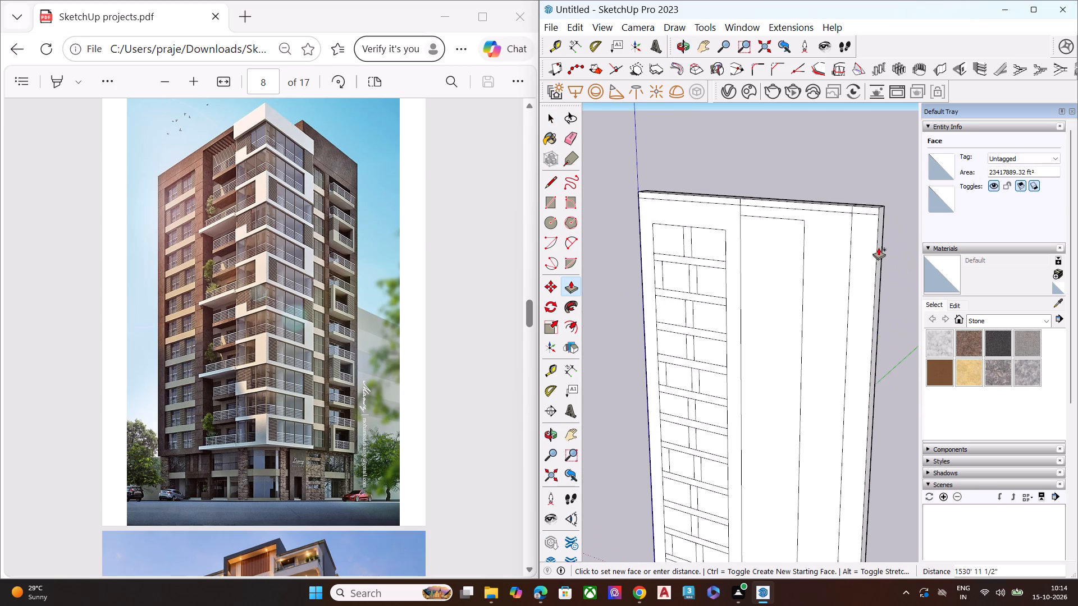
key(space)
Scale the tall rectangle wider by a factor of about 1.28, away from the bay inset.
double_click(797, 268)
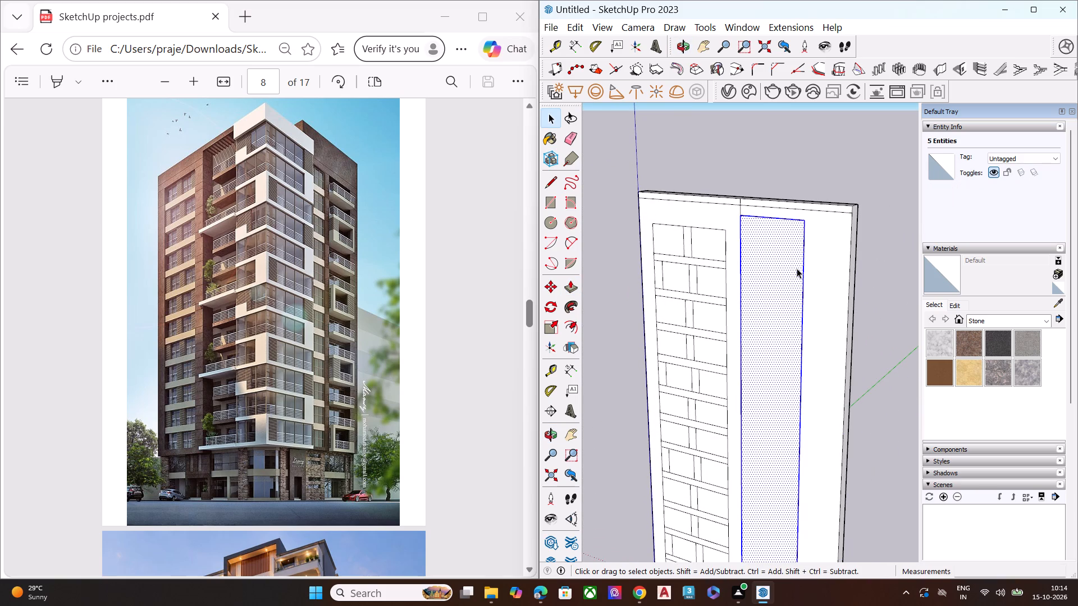
key(s)
click(800, 447)
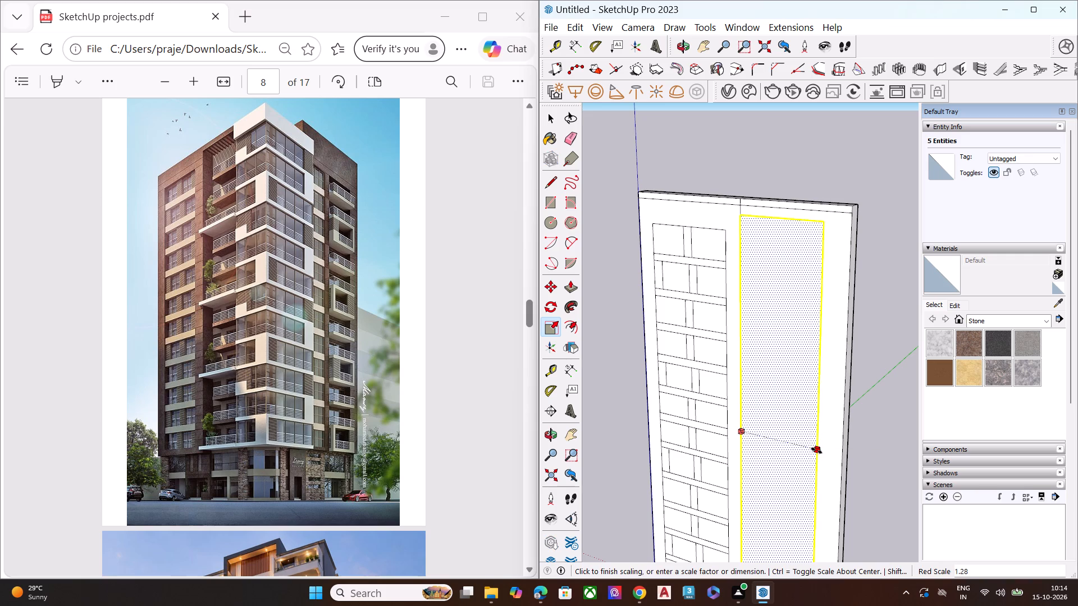
click(817, 451)
key(space)
Push/Pull the slab's narrow end face outward by about 2711' to widen the slab.
scroll(778, 268, down, 3)
scroll(778, 268, up, 2)
scroll(780, 268, down, 1)
middle_drag(828, 301, 838, 264)
scroll(841, 262, up, 3)
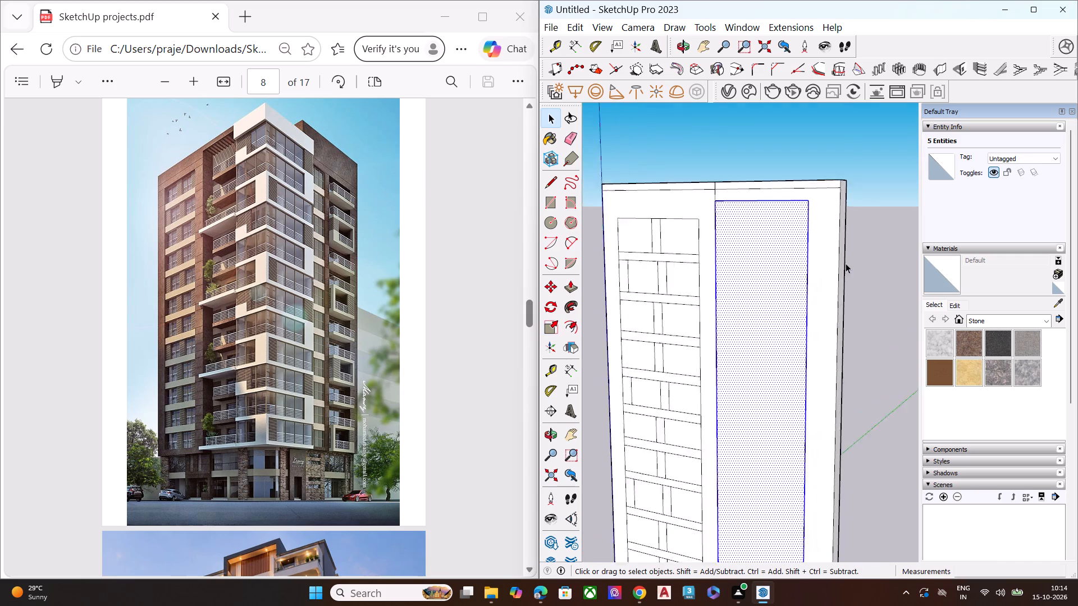
scroll(846, 263, up, 3)
click(842, 273)
key(p)
click(842, 273)
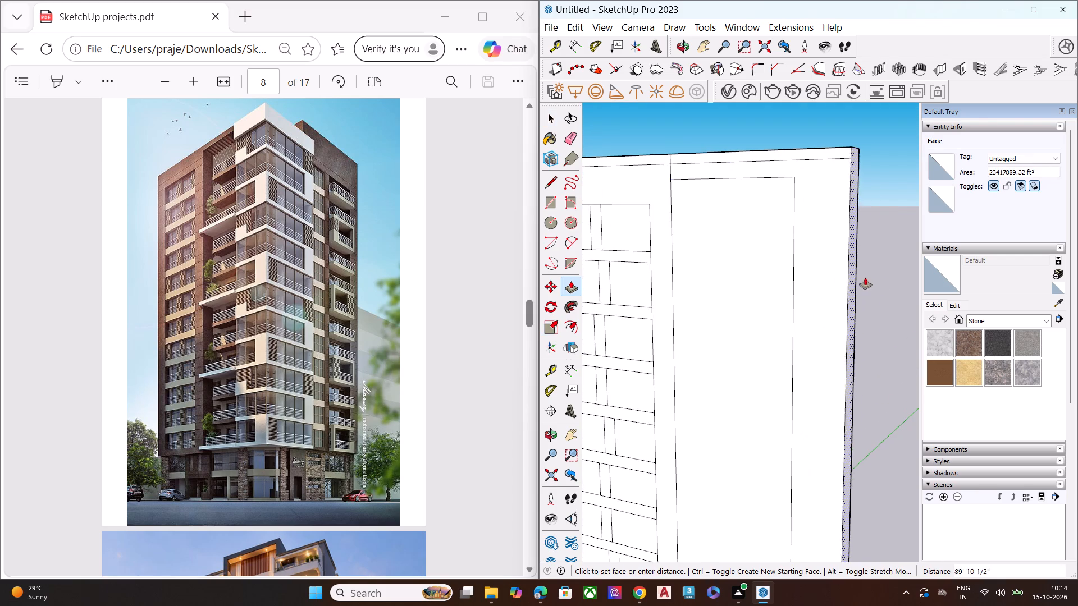
scroll(876, 278, down, 2)
scroll(875, 278, up, 1)
scroll(875, 278, down, 15)
scroll(875, 274, up, 1)
scroll(875, 274, down, 2)
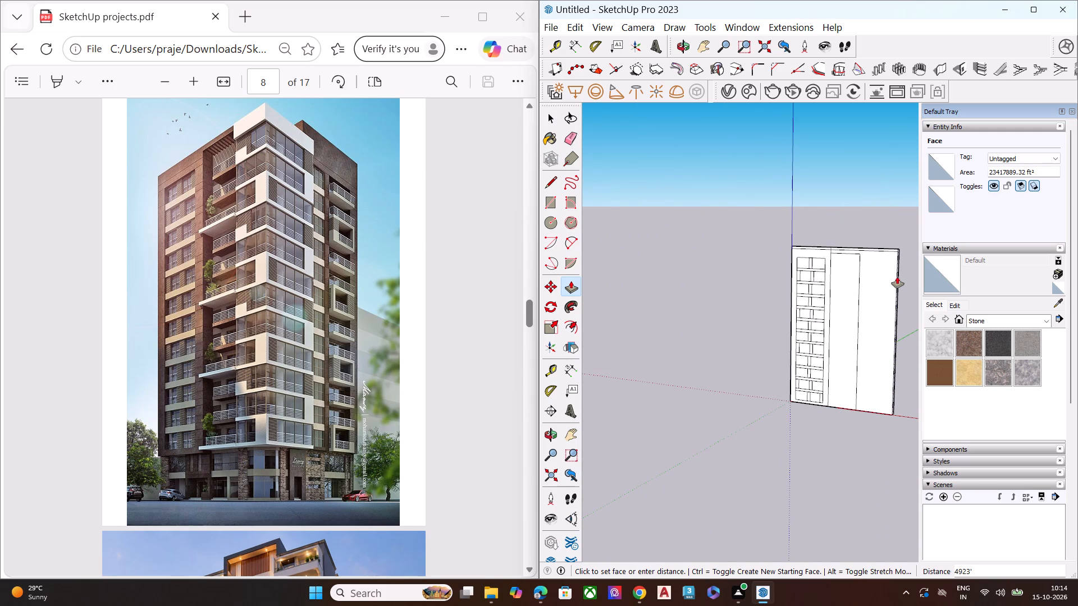
scroll(889, 275, up, 10)
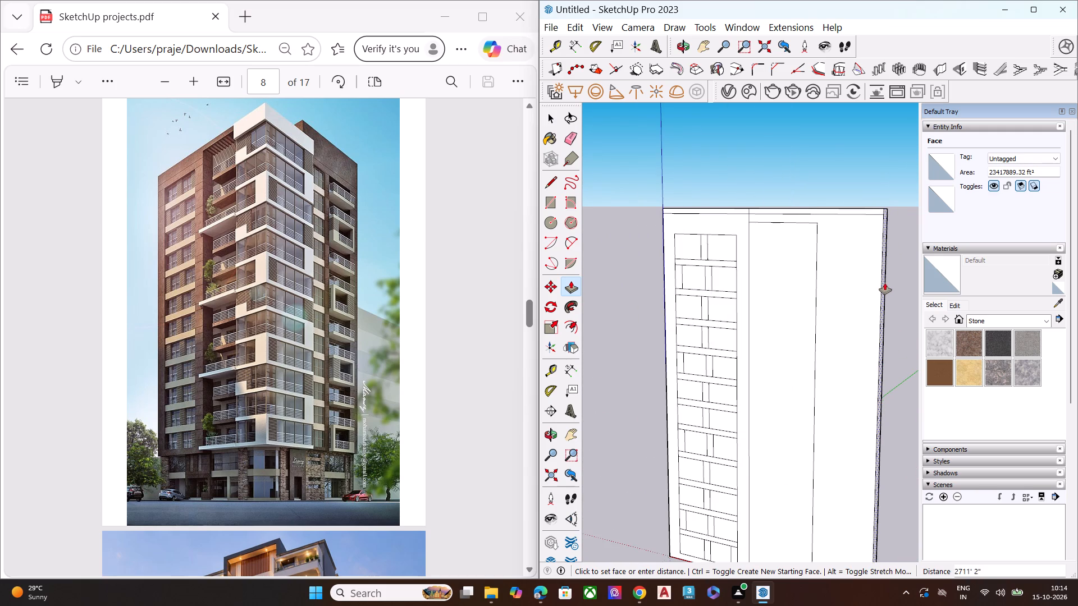
click(885, 283)
key(space)
Erase the short vertical segment between the tall rectangle's top corner nearest the inset and the horizontal line above it.
scroll(812, 293, down, 5)
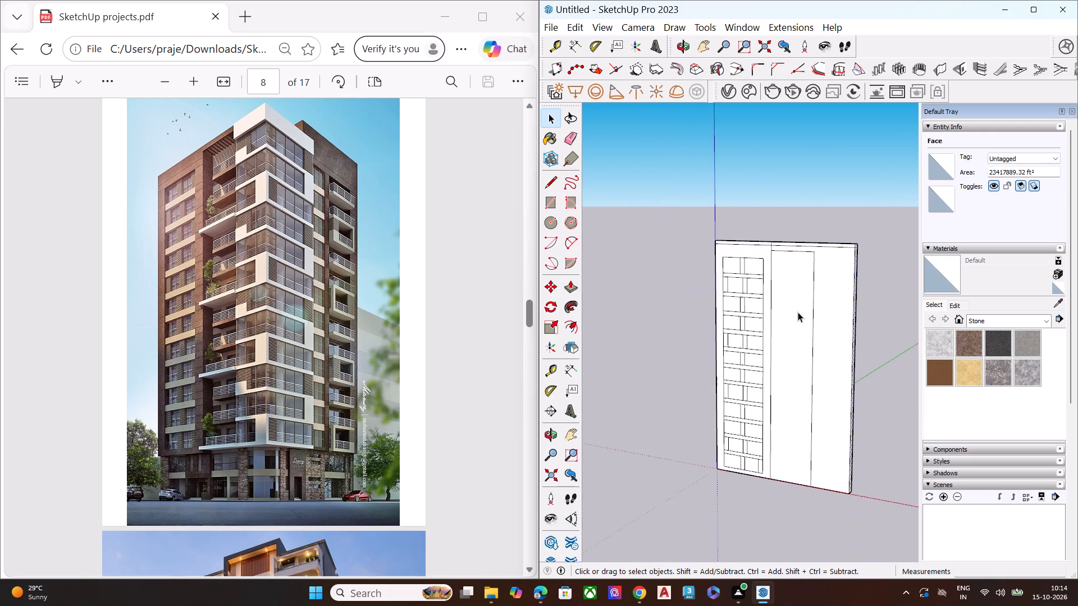
middle_drag(793, 314, 766, 310)
scroll(765, 297, up, 7)
scroll(788, 269, down, 3)
scroll(815, 275, up, 5)
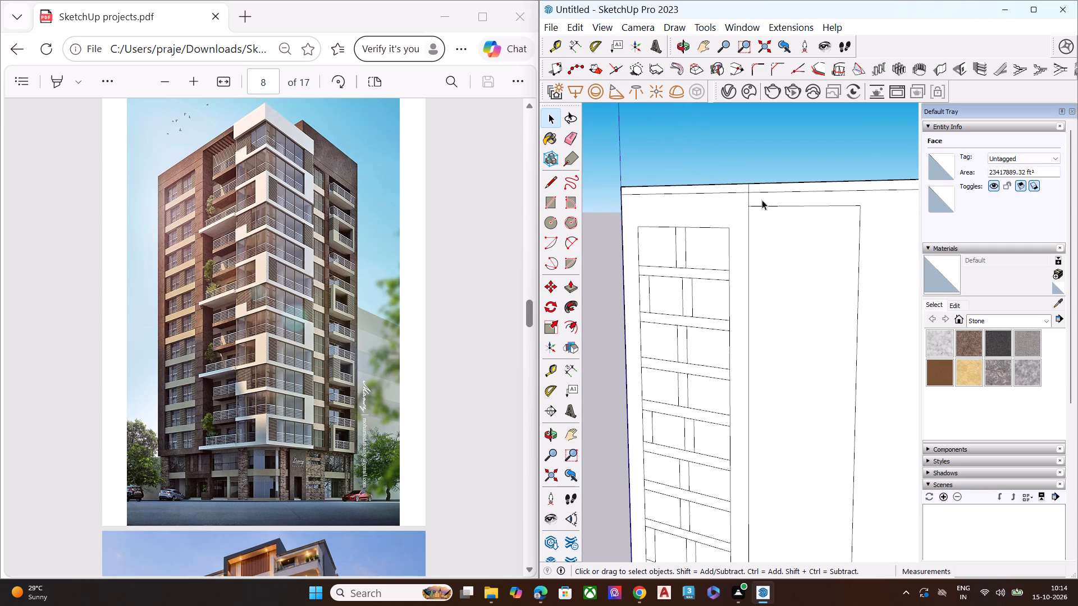
scroll(741, 193, up, 6)
key(e)
click(756, 203)
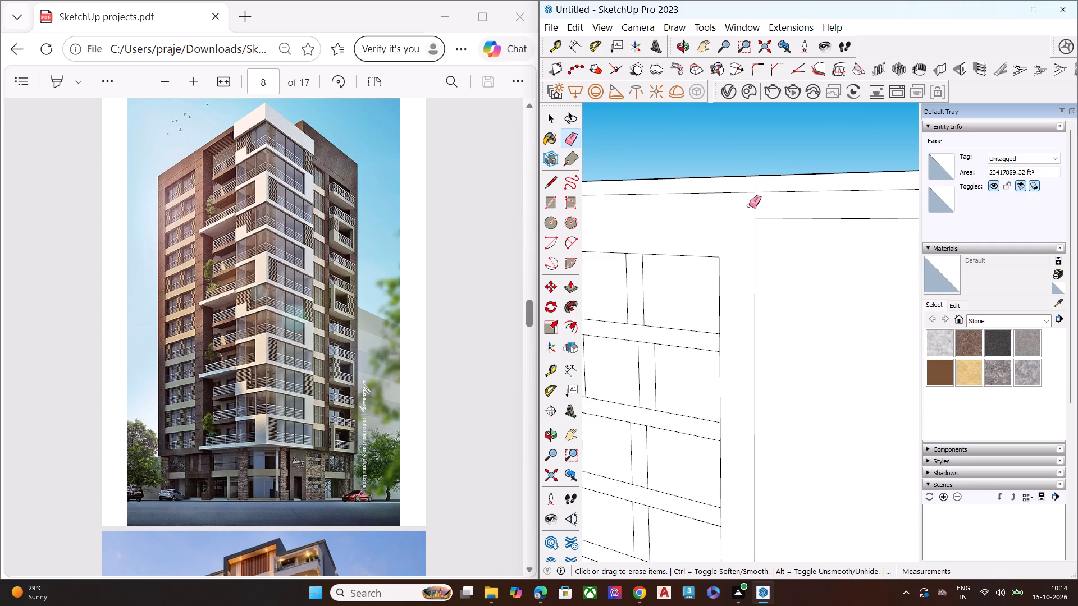
Draw a vertical line about 596' long from the tall rectangle's outer top corner up to the horizontal line above.
key(space)
click(734, 214)
scroll(727, 217, down, 4)
scroll(718, 219, up, 3)
scroll(717, 220, down, 2)
scroll(717, 220, up, 1)
scroll(717, 220, down, 2)
scroll(717, 220, up, 1)
scroll(734, 212, down, 6)
scroll(846, 219, up, 2)
scroll(846, 219, down, 1)
scroll(846, 219, up, 2)
scroll(846, 219, down, 1)
scroll(846, 219, up, 2)
key(space)
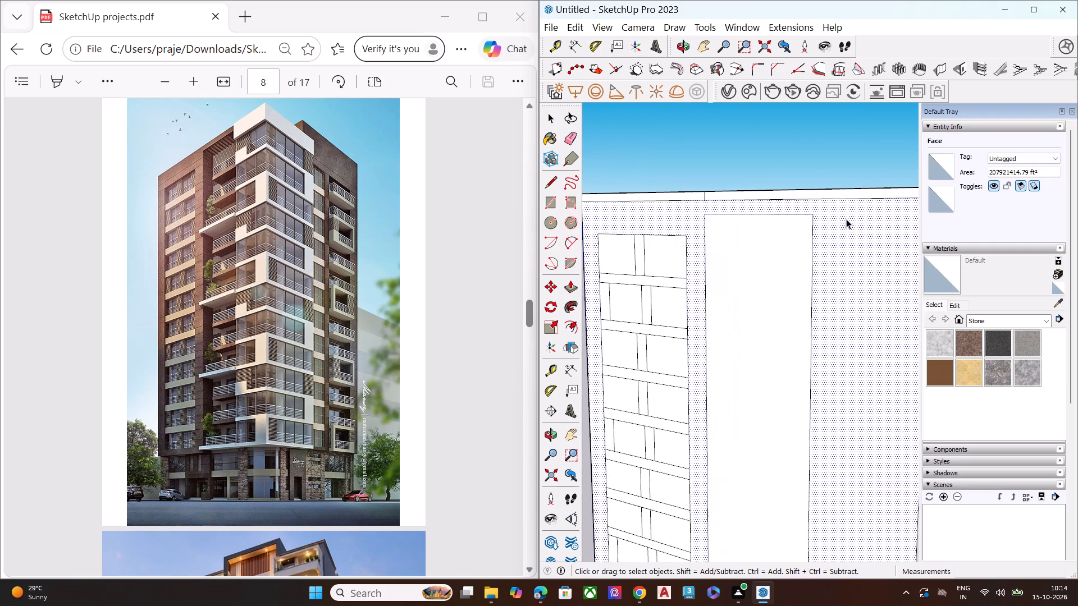
click(812, 215)
key(l)
click(812, 216)
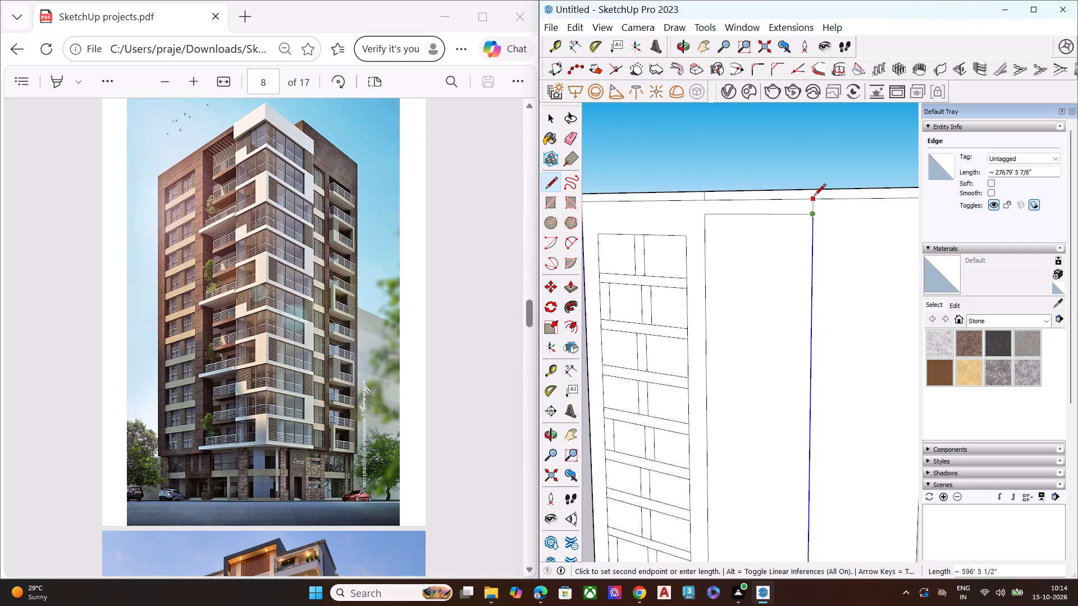
click(814, 196)
key(space)
Push/Pull the wall face surrounding the bay inset and running above the tall rectangle outward by about 786' 6".
click(791, 207)
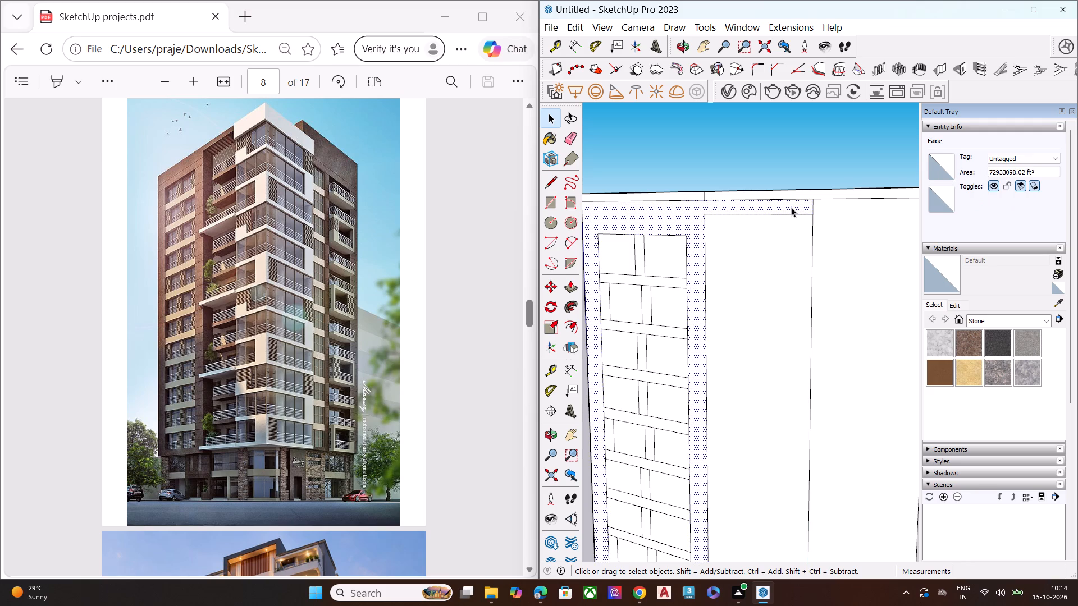
key(p)
click(791, 207)
scroll(772, 216, down, 5)
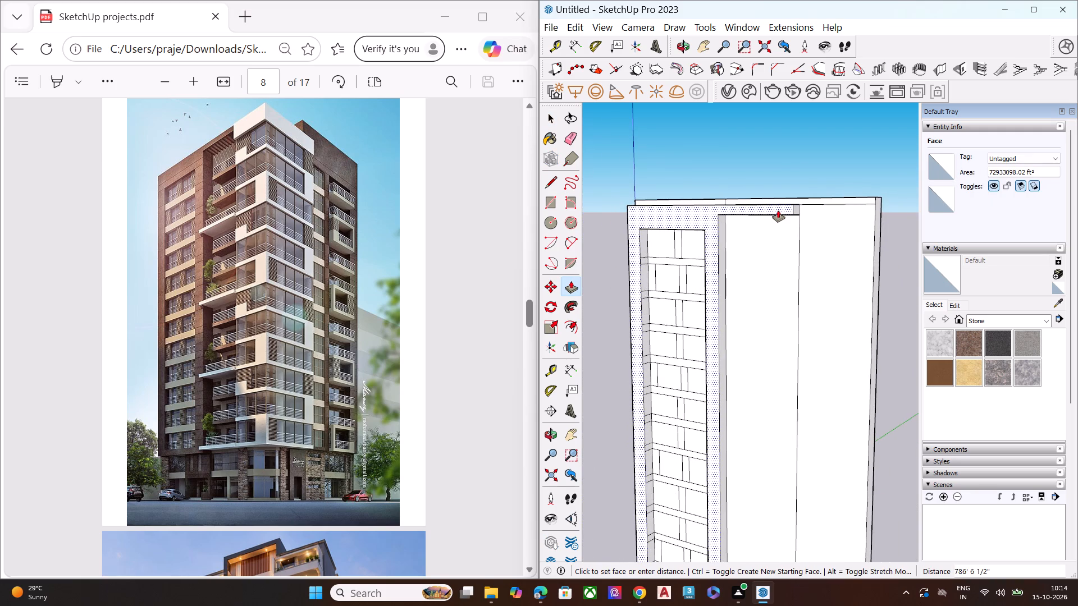
click(778, 210)
key(space)
Erase the upper three pairs of floor-band lines crossing the bay inset's inner side face nearest the wall's outer edge.
scroll(679, 270, up, 8)
scroll(625, 259, up, 9)
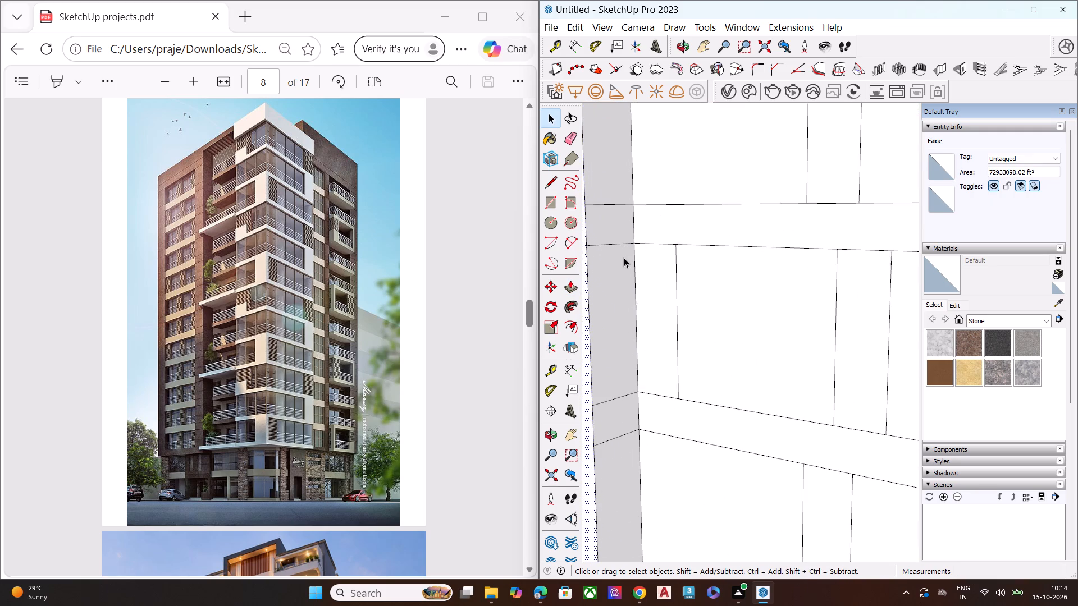
key(e)
click(616, 204)
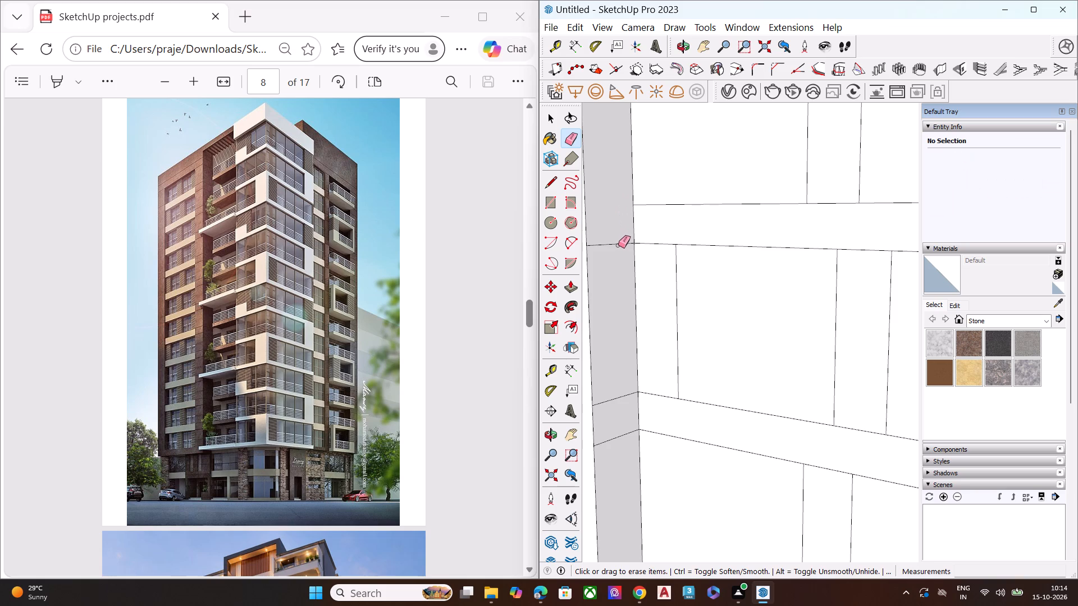
click(618, 245)
scroll(645, 237, down, 3)
scroll(645, 237, up, 1)
scroll(645, 237, down, 2)
scroll(616, 356, up, 5)
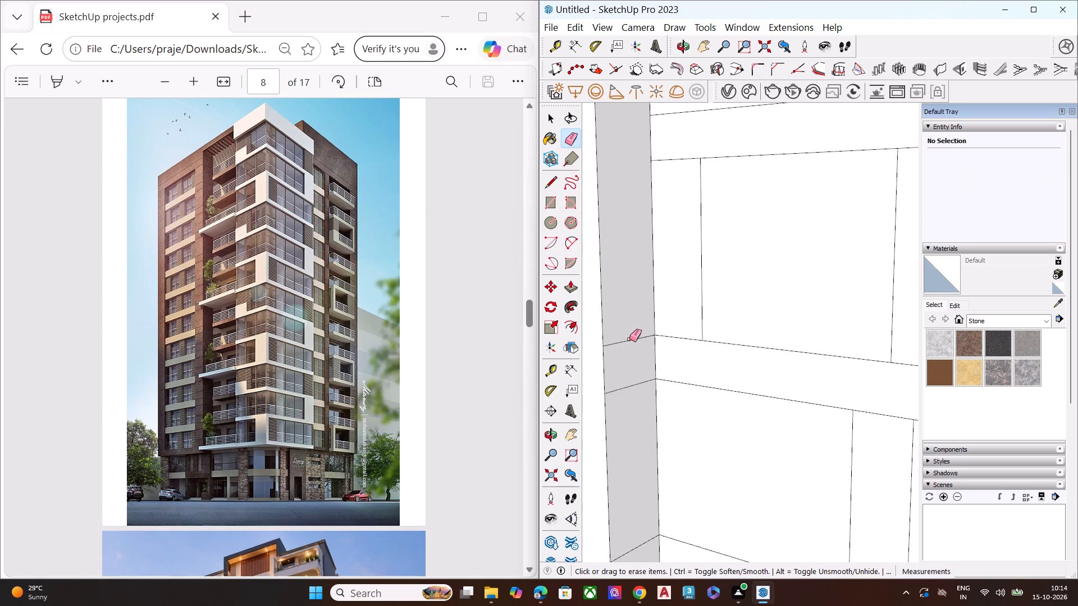
click(631, 341)
click(634, 385)
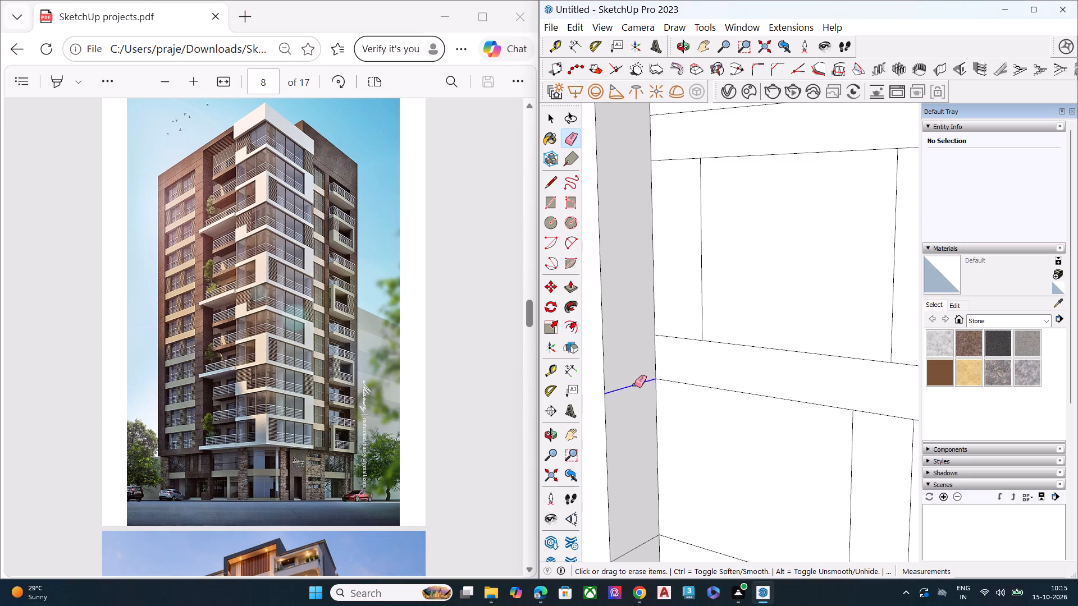
scroll(657, 272, down, 9)
scroll(660, 395, up, 10)
click(645, 380)
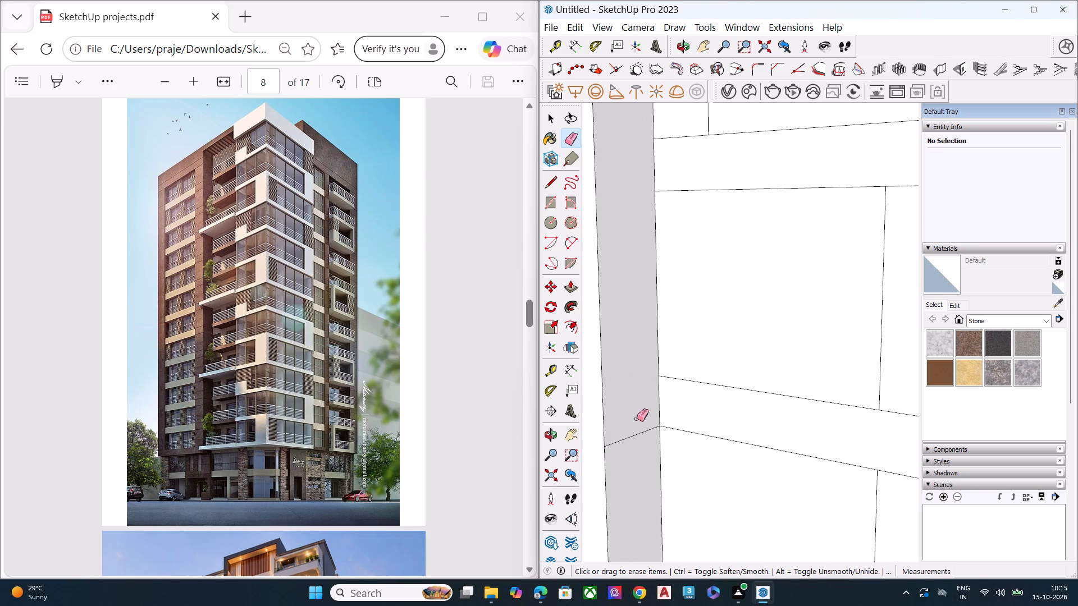
click(638, 434)
Erase the next two pairs of floor-band lines further down the same inner side face of the bay inset.
scroll(659, 296, down, 5)
scroll(661, 294, up, 1)
scroll(663, 293, down, 8)
scroll(688, 286, up, 1)
scroll(688, 286, down, 4)
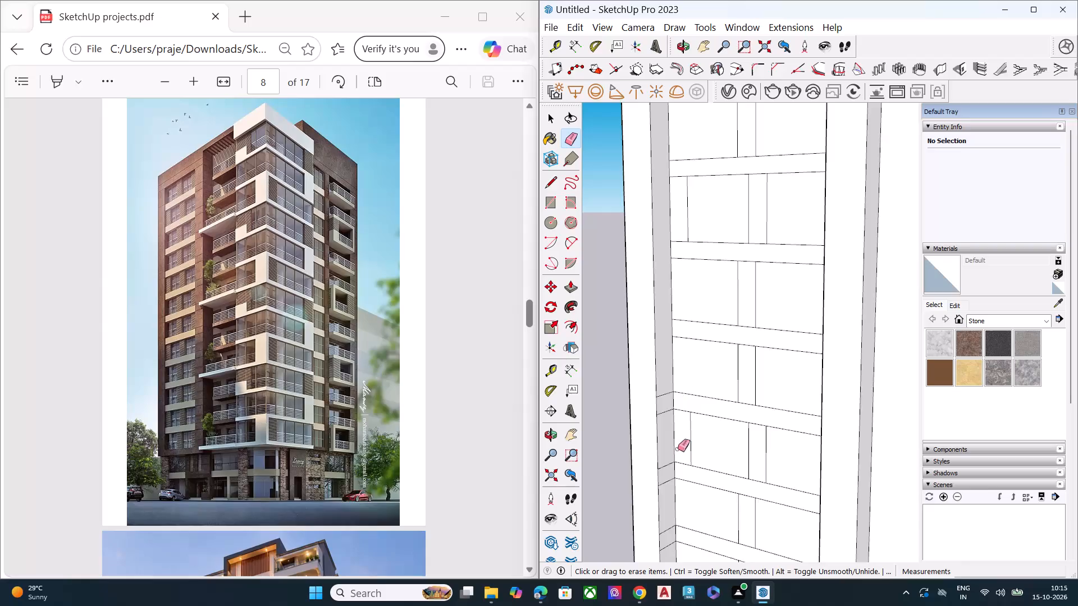
scroll(676, 452, up, 3)
scroll(676, 452, down, 1)
scroll(676, 452, up, 3)
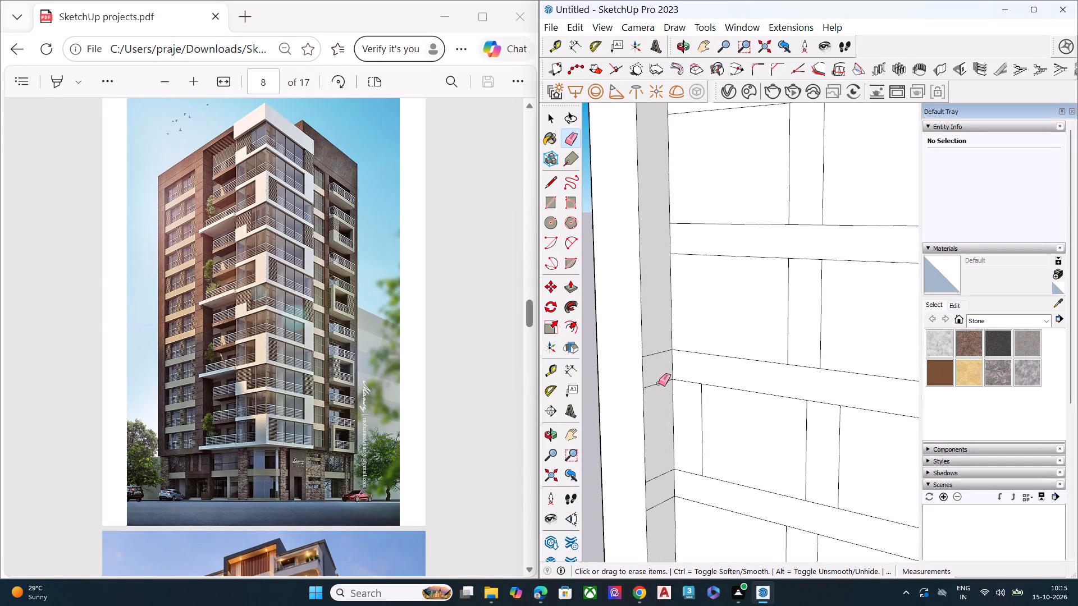
click(659, 383)
click(661, 353)
scroll(665, 360, down, 5)
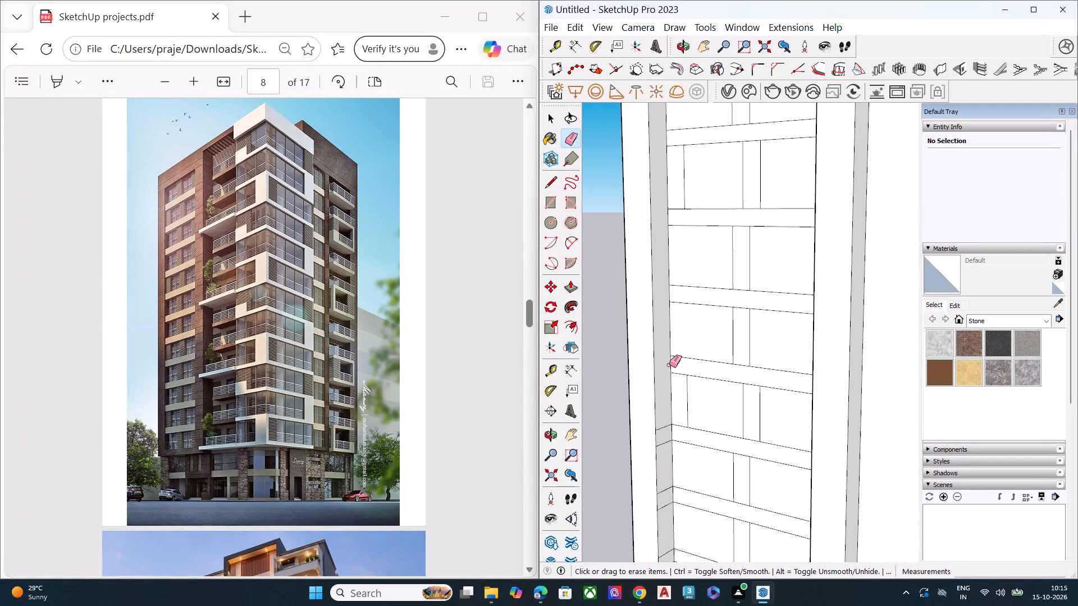
scroll(669, 365, down, 1)
scroll(662, 441, up, 6)
scroll(662, 442, down, 2)
scroll(662, 442, up, 2)
click(670, 415)
click(664, 447)
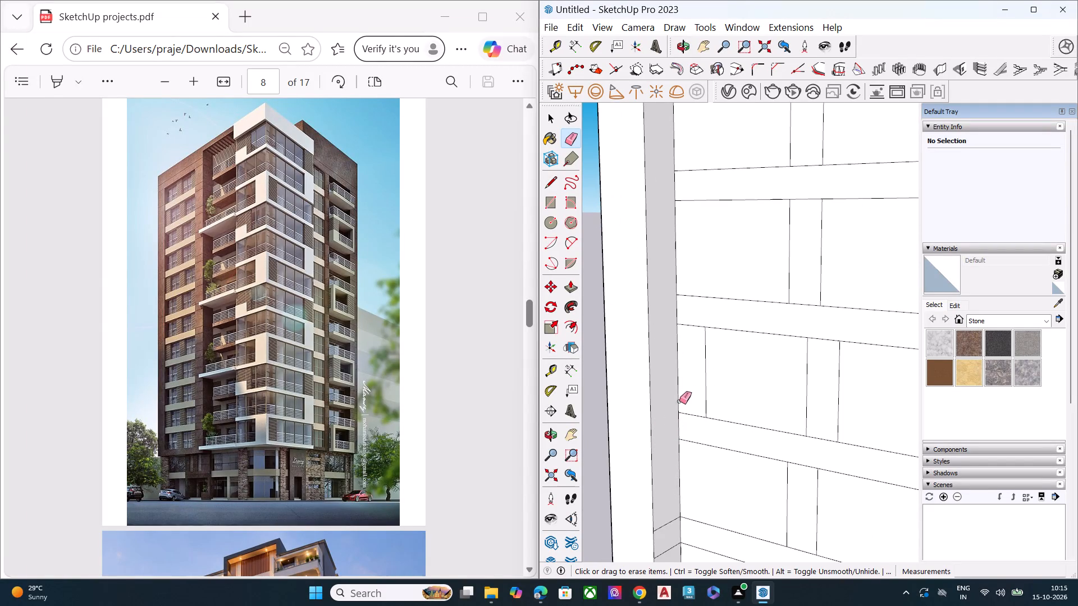
Erase the next three pairs of floor-band lines on the lower part of the inset's same inner side face.
scroll(680, 384, down, 9)
scroll(694, 367, up, 4)
scroll(694, 367, down, 8)
scroll(698, 361, up, 1)
scroll(698, 361, down, 3)
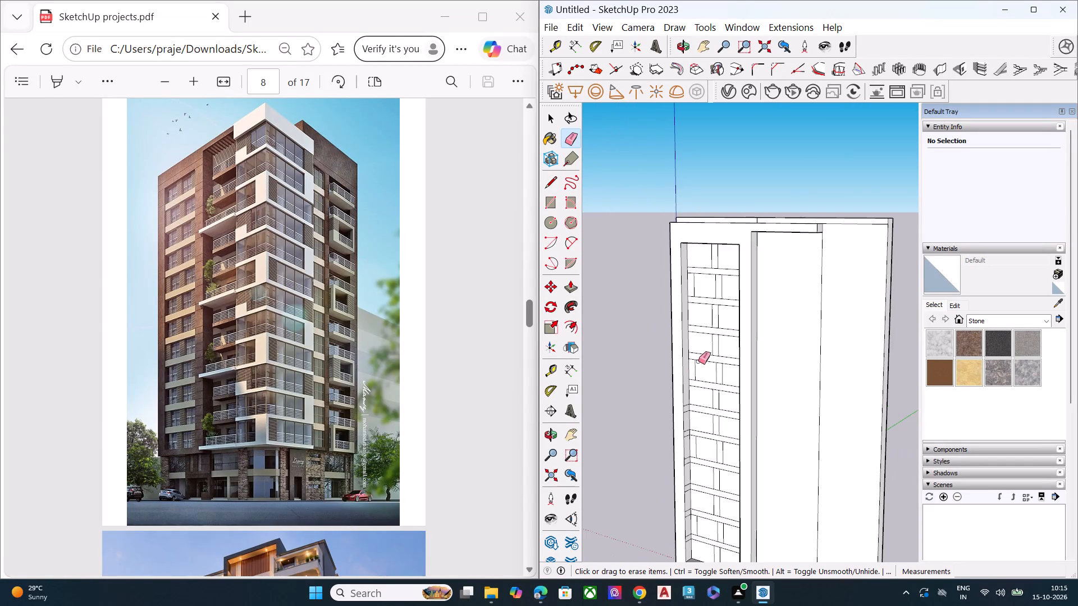
scroll(700, 360, down, 3)
scroll(700, 360, up, 1)
scroll(700, 360, down, 1)
scroll(701, 537, up, 11)
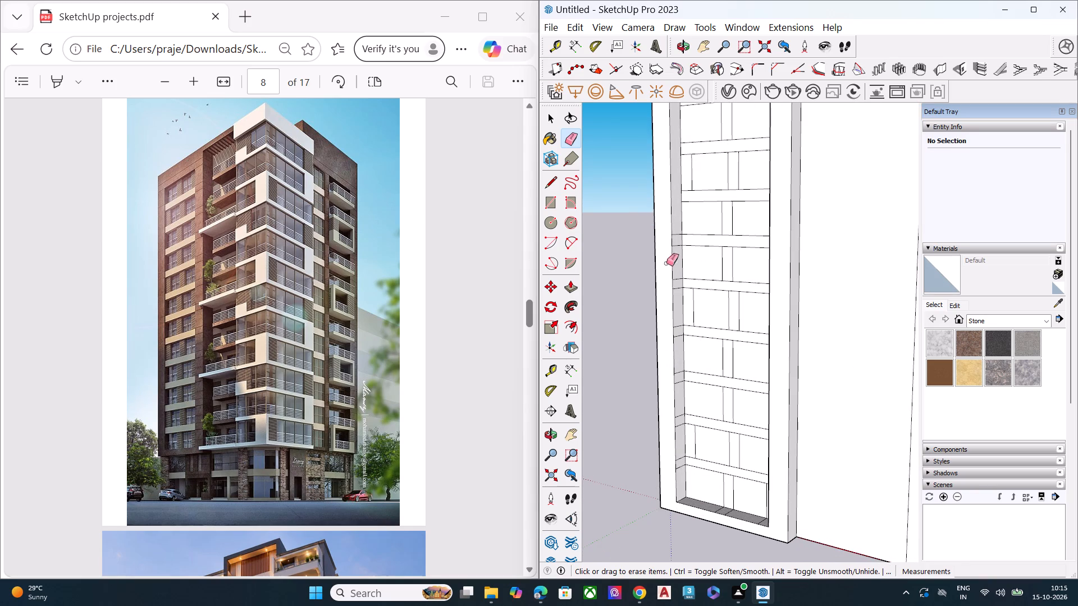
scroll(695, 219, up, 6)
click(668, 245)
click(665, 265)
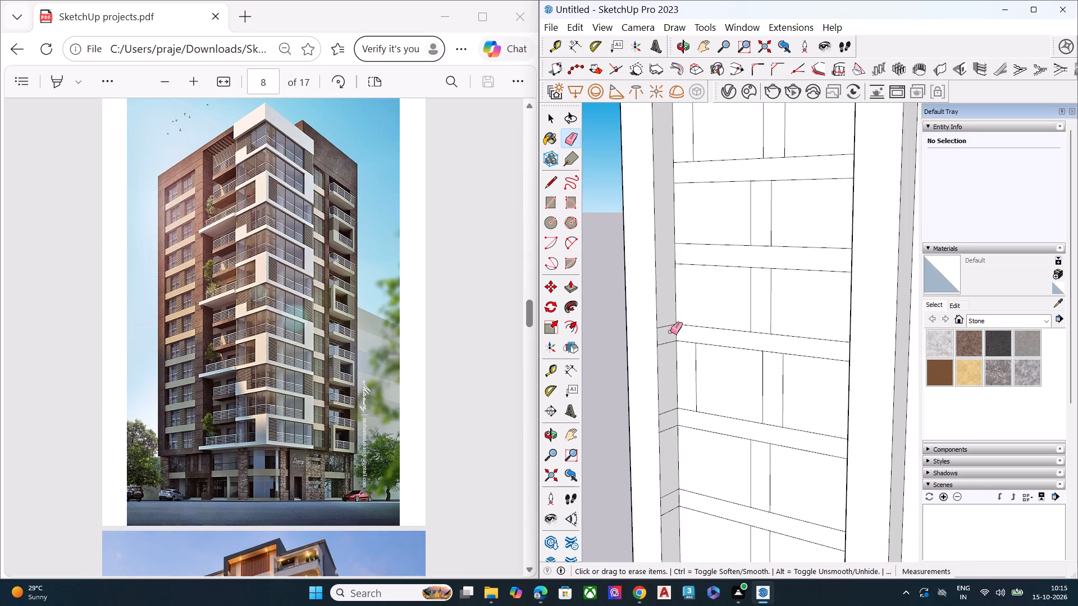
click(668, 326)
click(669, 343)
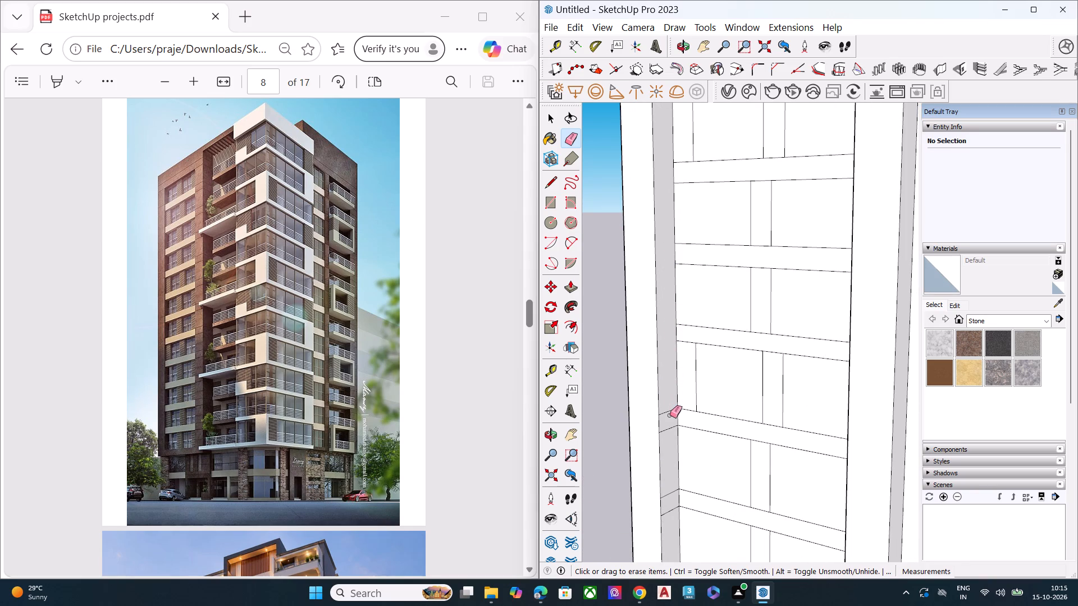
click(665, 411)
click(672, 429)
Erase the lowest three pairs of floor-band lines so the inset's same inner side face is clear to the base.
scroll(670, 383, down, 8)
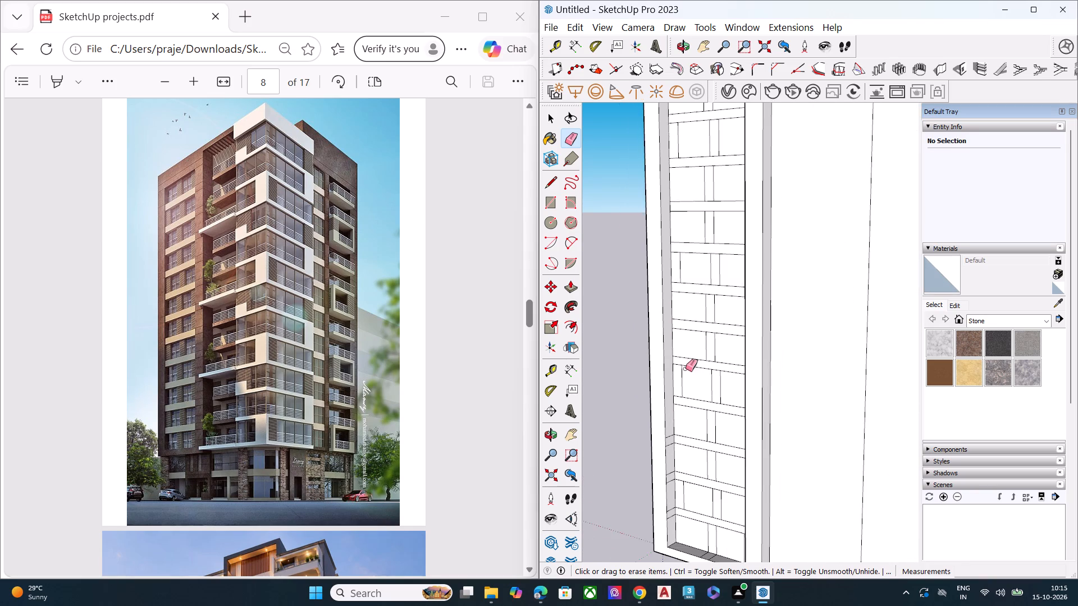
scroll(682, 383, down, 1)
scroll(679, 490, up, 8)
click(665, 498)
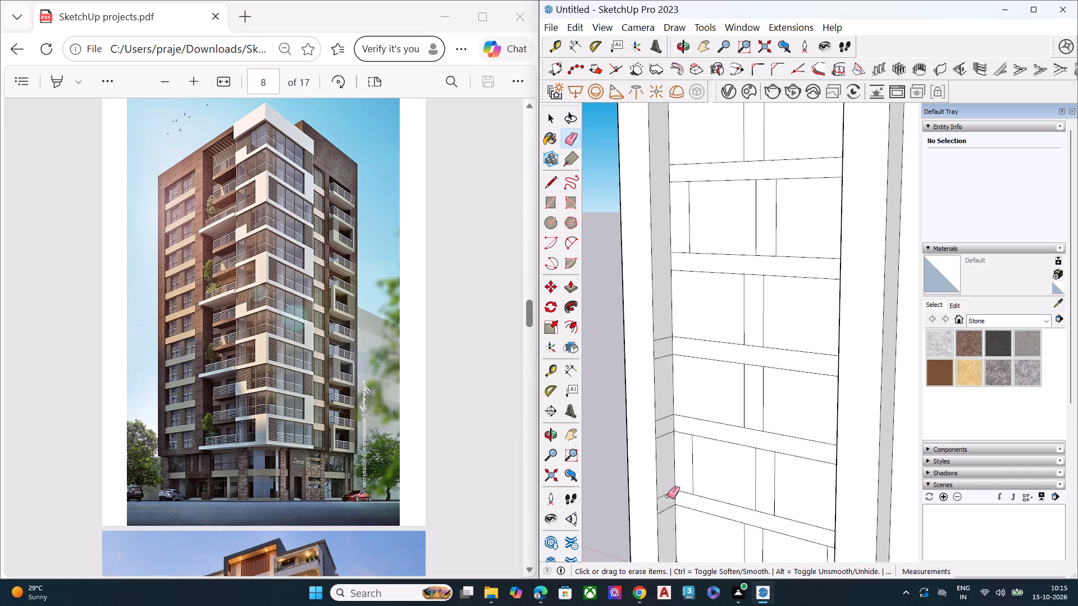
click(668, 493)
click(670, 508)
click(668, 435)
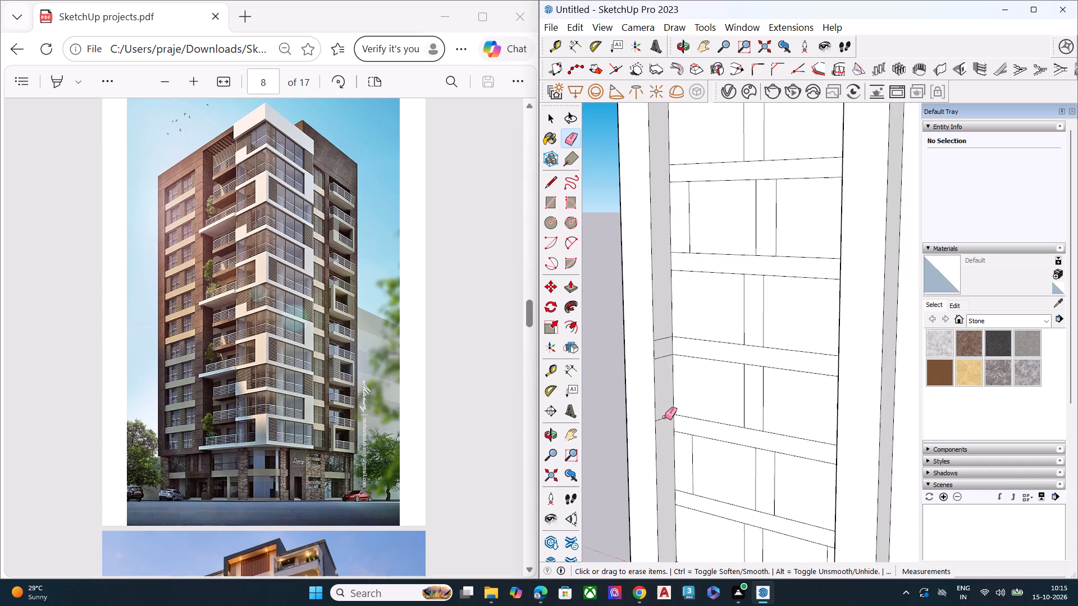
click(665, 418)
click(661, 358)
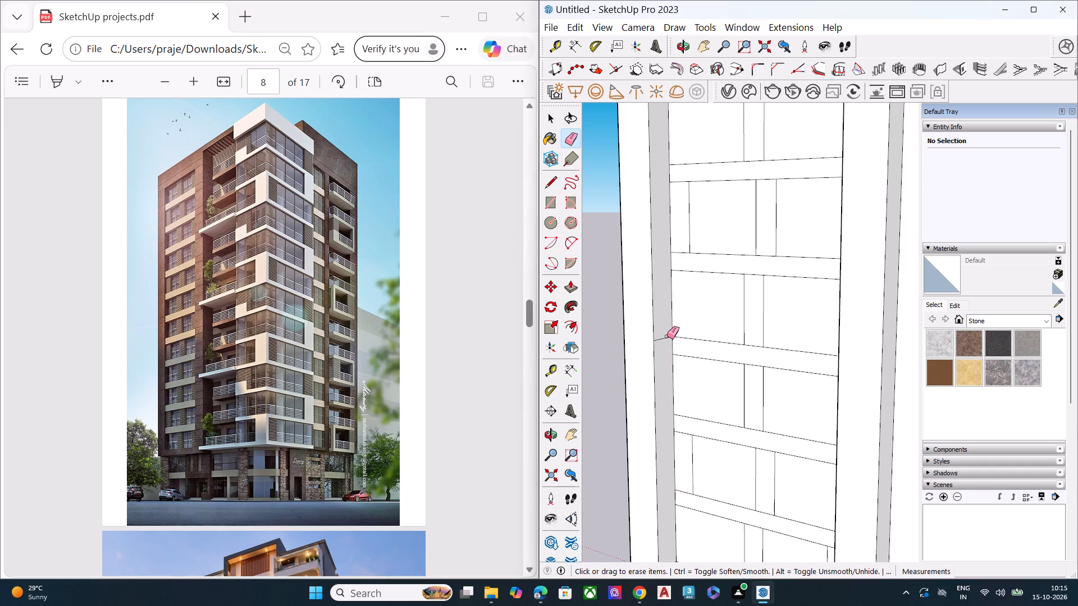
click(666, 337)
Erase the three short lines crossing the bottom face of the bay inset.
scroll(680, 351, down, 6)
scroll(712, 502, up, 2)
scroll(714, 507, down, 1)
scroll(714, 509, up, 6)
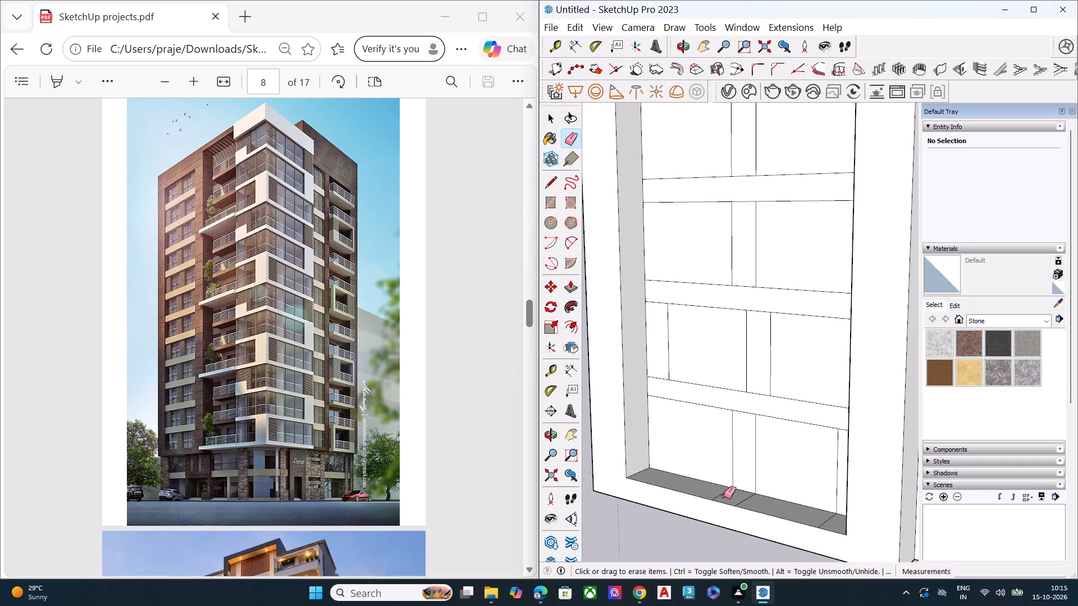
scroll(728, 488, up, 4)
click(720, 498)
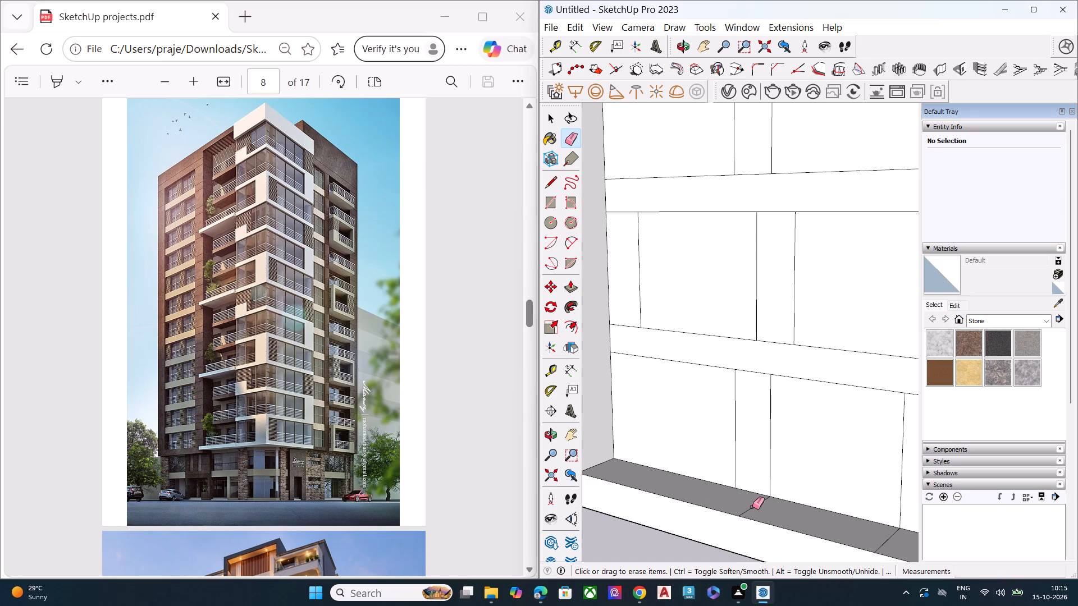
click(752, 507)
scroll(733, 498, down, 2)
scroll(728, 497, up, 1)
scroll(728, 497, down, 3)
scroll(805, 525, up, 2)
middle_drag(784, 525, 869, 544)
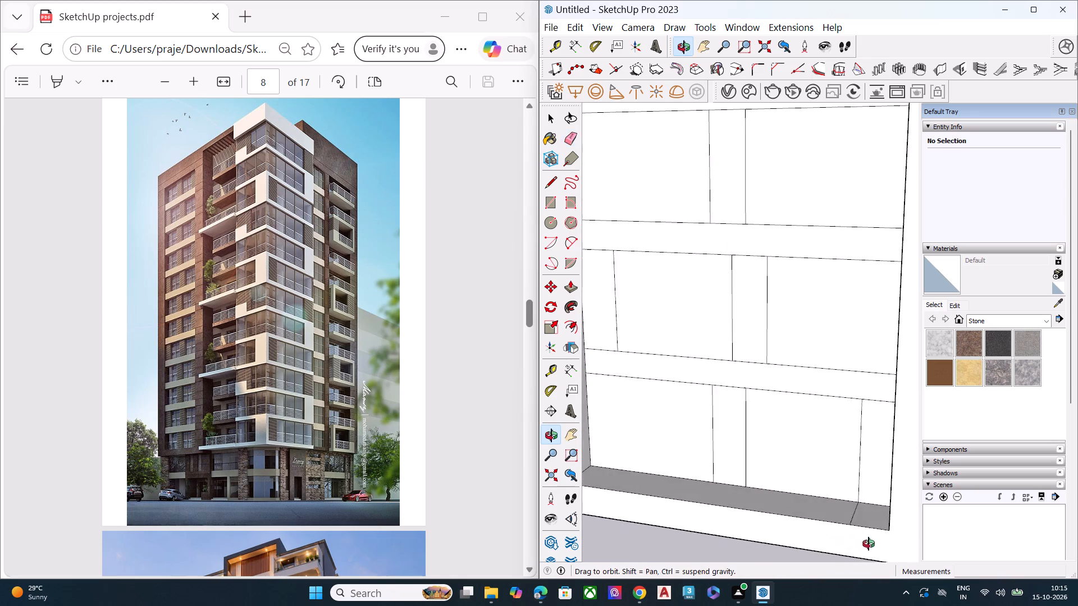
middle_drag(869, 544, 879, 538)
scroll(766, 453, down, 6)
middle_drag(797, 509, 928, 517)
scroll(857, 476, up, 5)
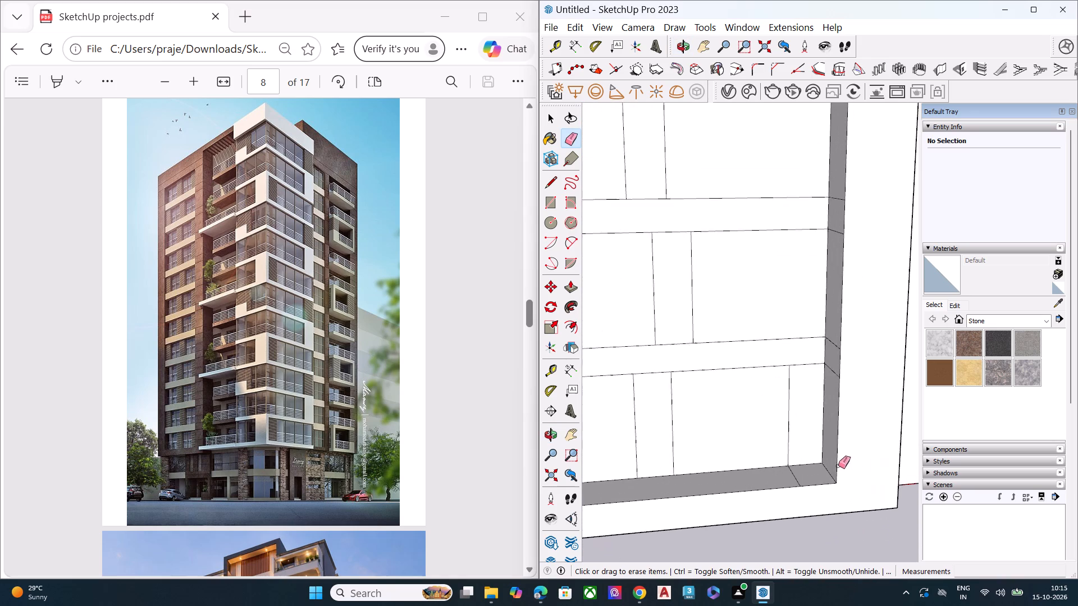
scroll(838, 466, up, 2)
click(786, 474)
scroll(800, 483, down, 2)
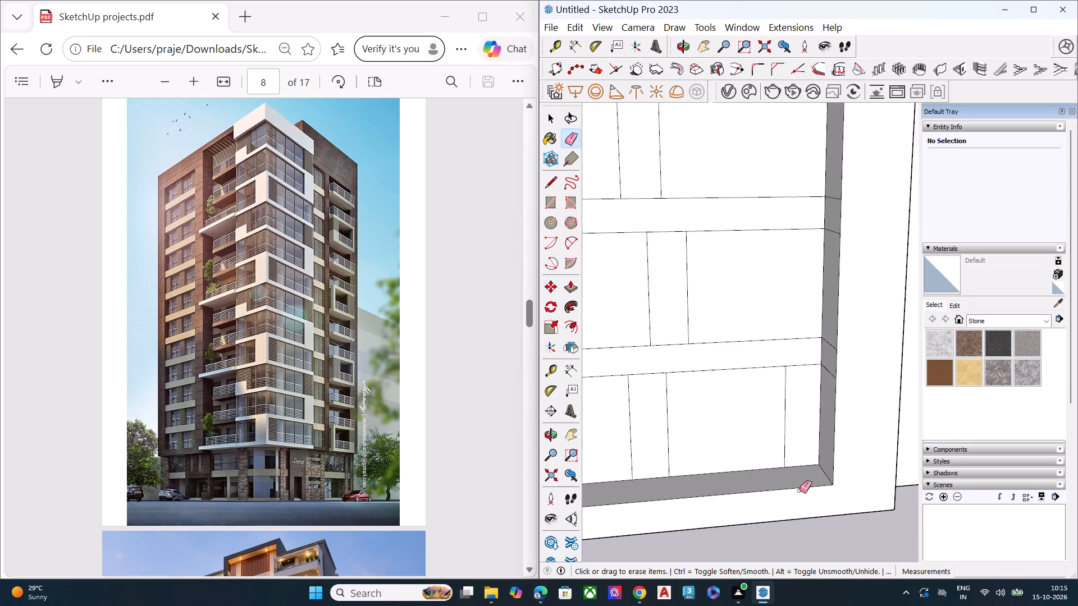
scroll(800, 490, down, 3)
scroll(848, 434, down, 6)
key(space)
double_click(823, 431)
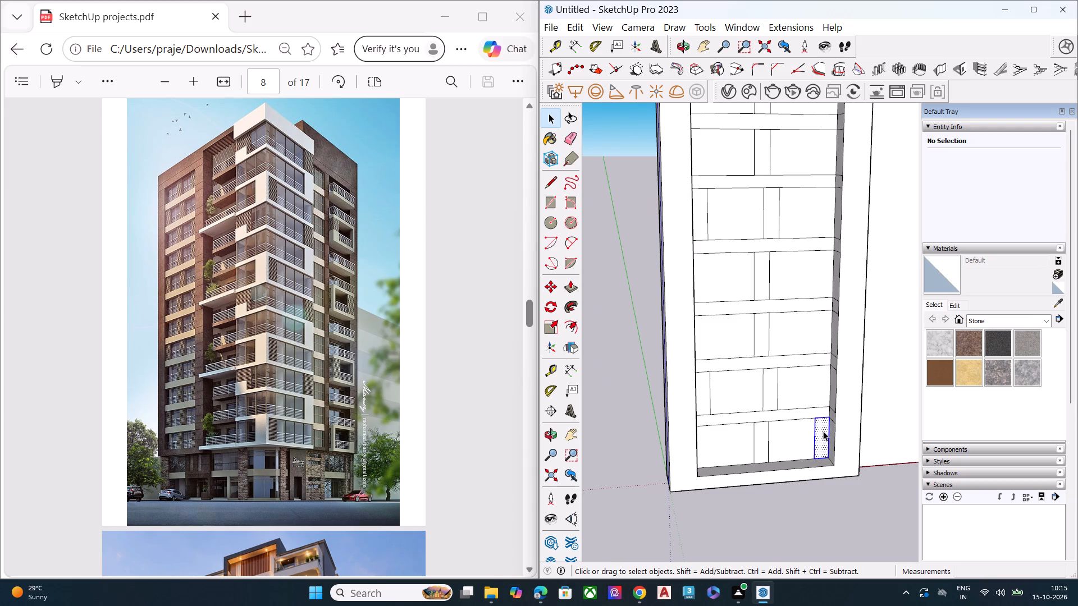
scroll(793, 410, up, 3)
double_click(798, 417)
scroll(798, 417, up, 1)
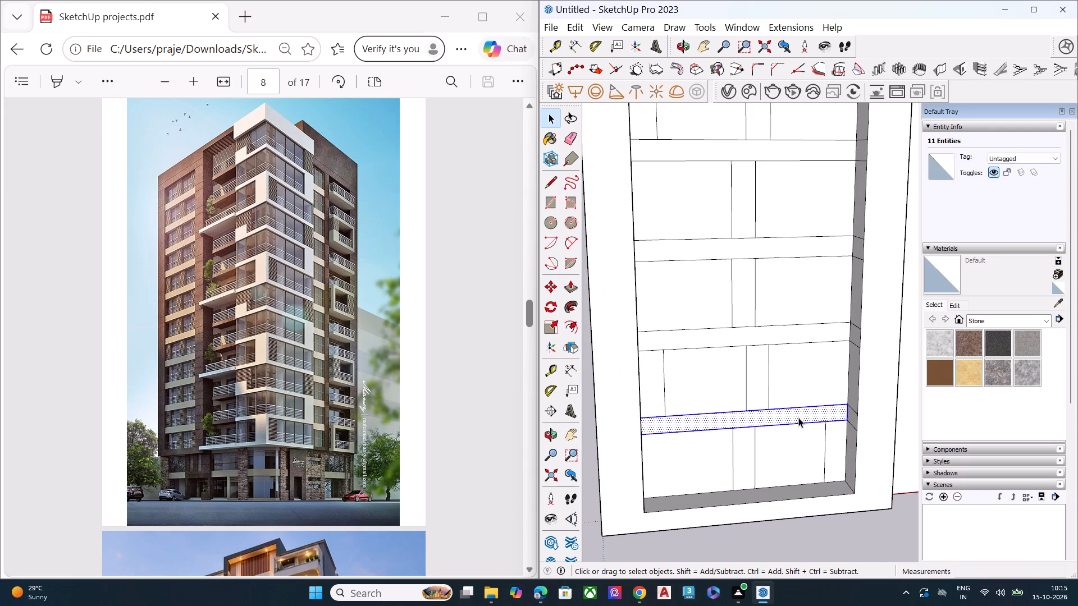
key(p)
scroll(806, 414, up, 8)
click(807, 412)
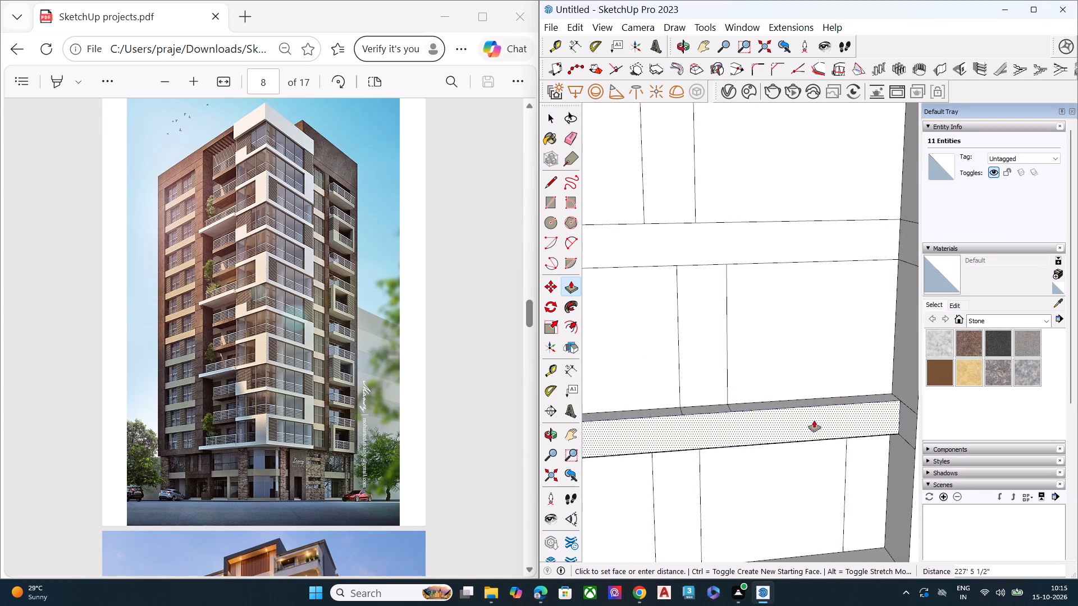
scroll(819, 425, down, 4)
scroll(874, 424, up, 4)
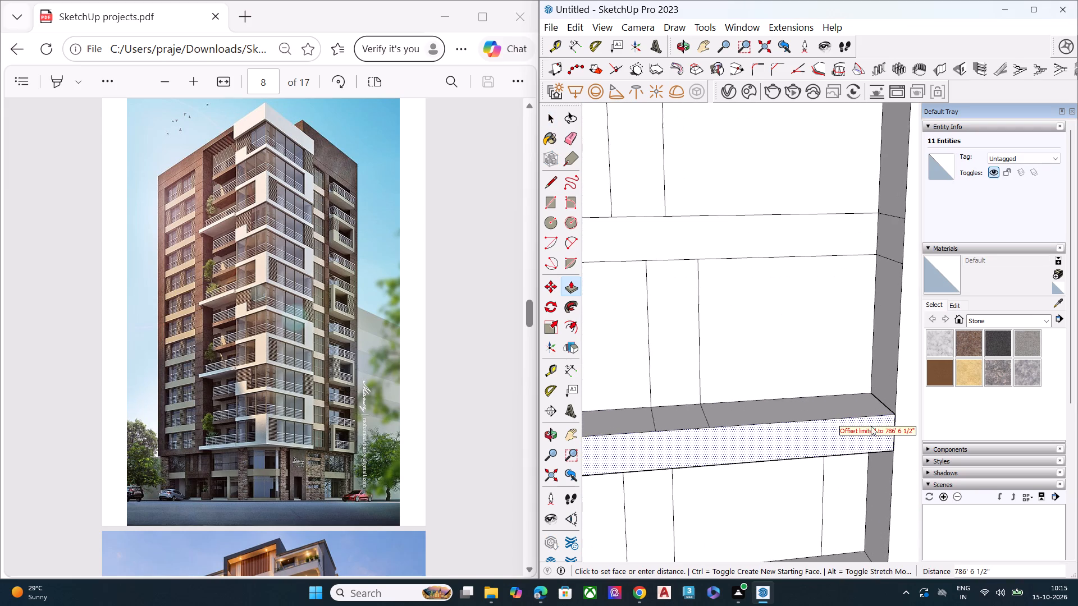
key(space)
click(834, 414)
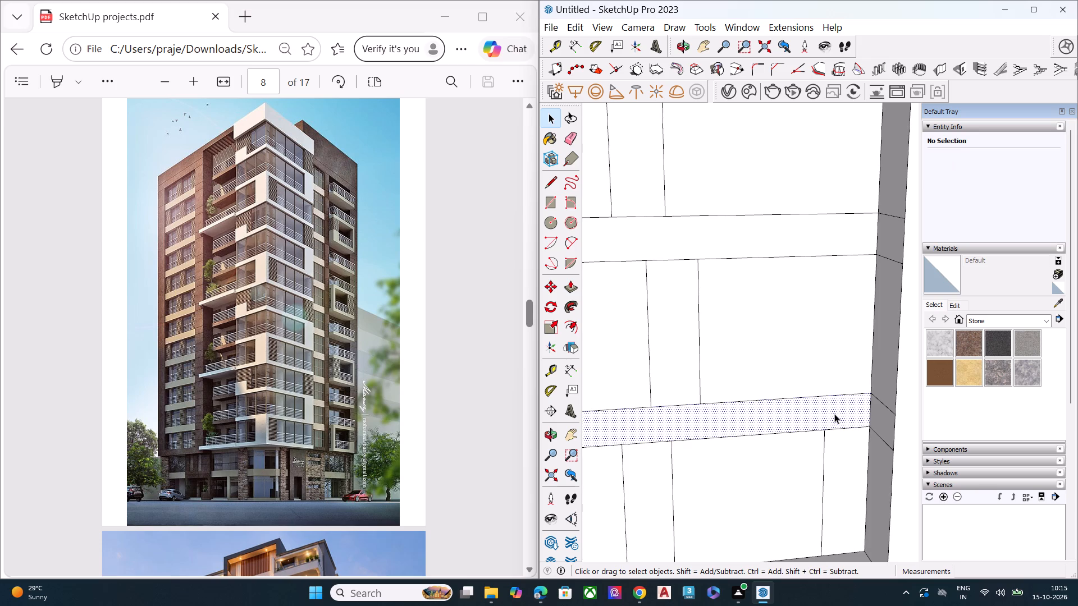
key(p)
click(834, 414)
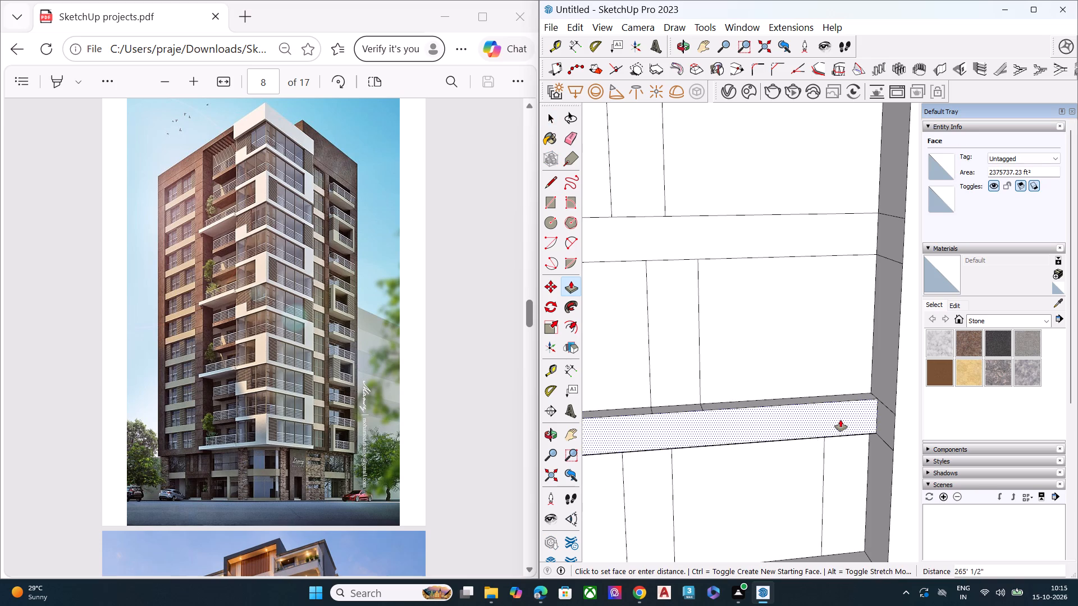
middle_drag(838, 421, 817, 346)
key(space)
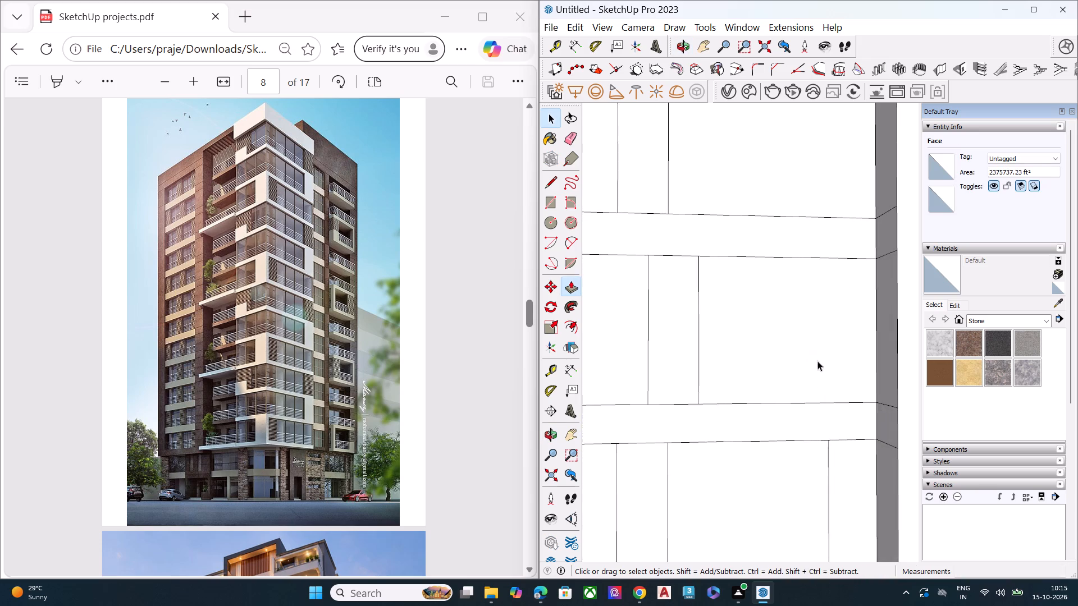
Push/Pull the lowest horizontal band on the bay inset's back face outward by about 57' 4".
scroll(837, 423, down, 1)
scroll(838, 425, up, 1)
scroll(838, 425, down, 1)
scroll(840, 426, up, 2)
scroll(841, 426, down, 3)
double_click(850, 463)
middle_drag(780, 457, 857, 497)
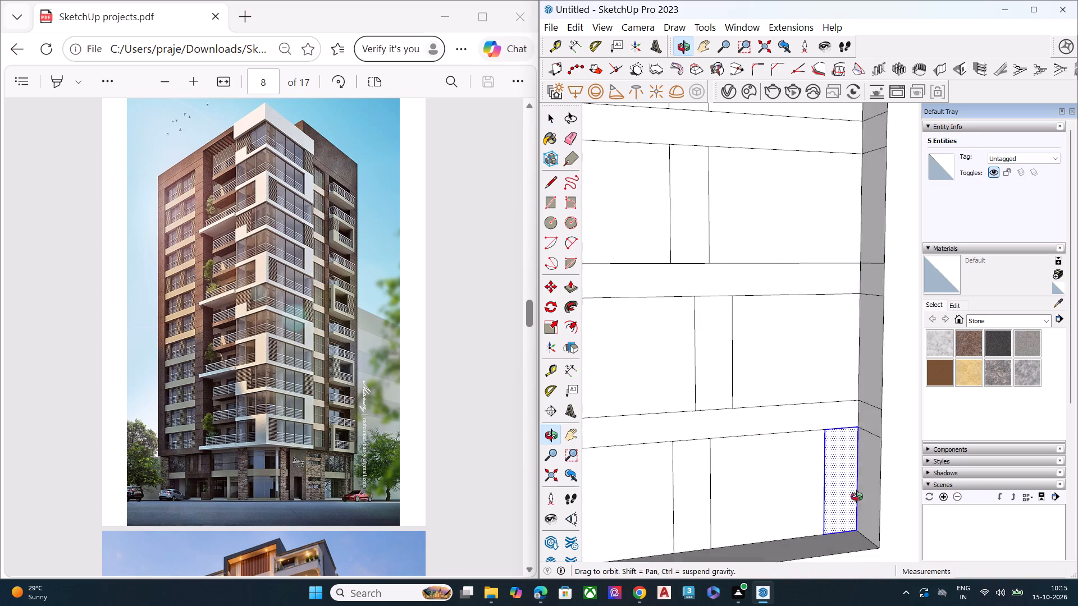
middle_drag(857, 497, 904, 497)
scroll(811, 460, up, 2)
key(space)
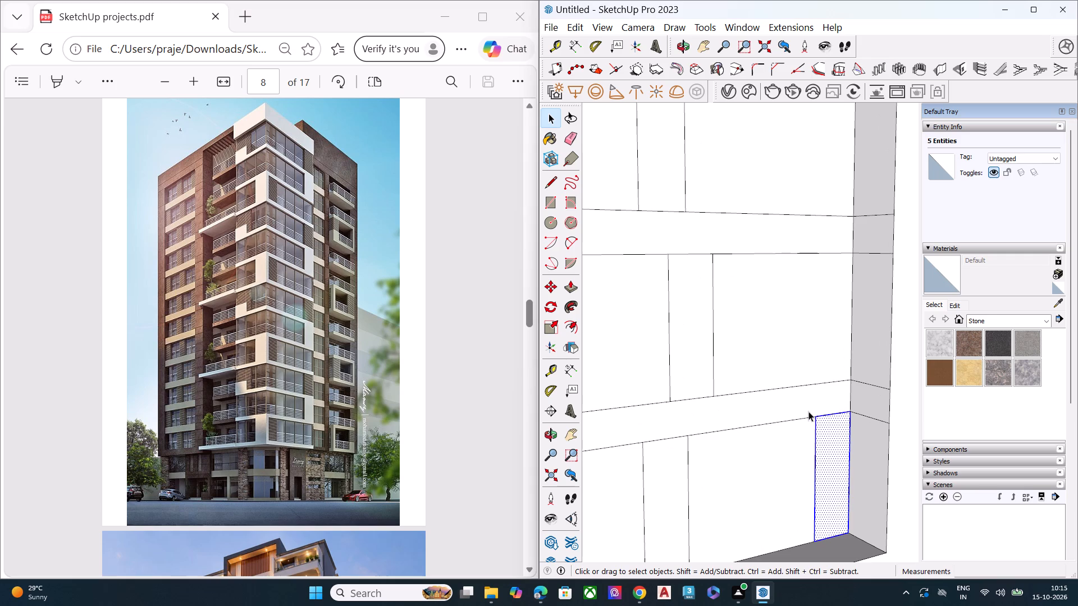
double_click(807, 403)
key(p)
click(807, 403)
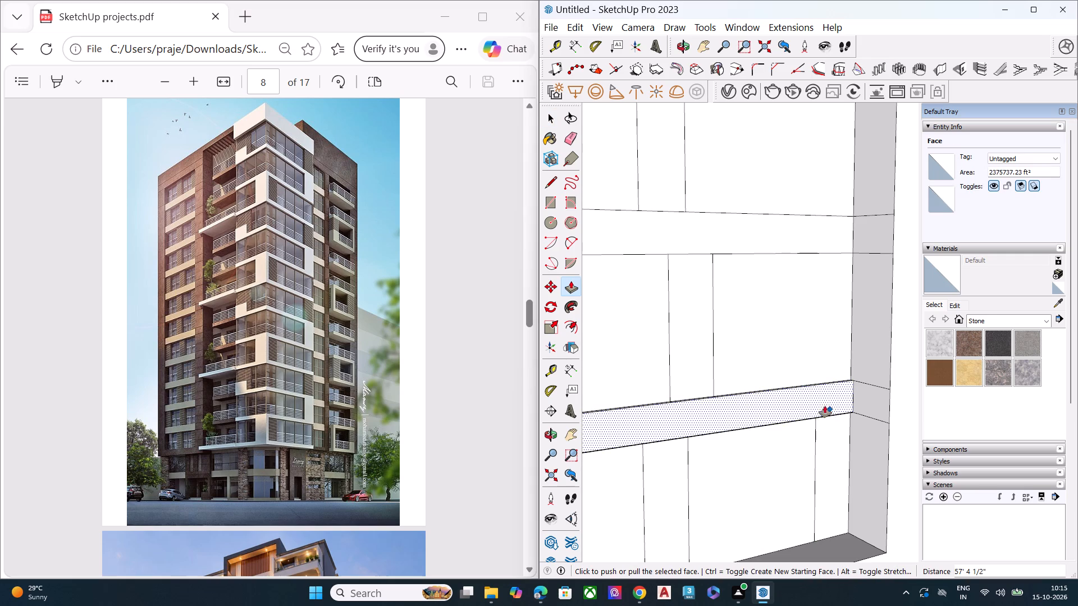
middle_drag(815, 390, 838, 509)
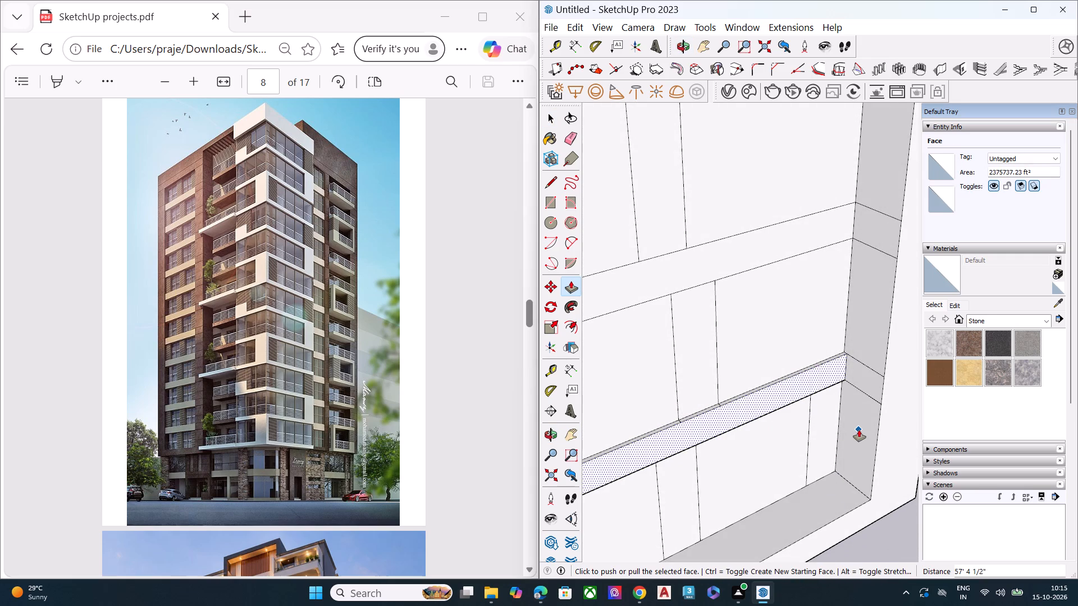
Push/Pull the front face of the lowest horizontal band outward by a further 122' or so.
click(814, 382)
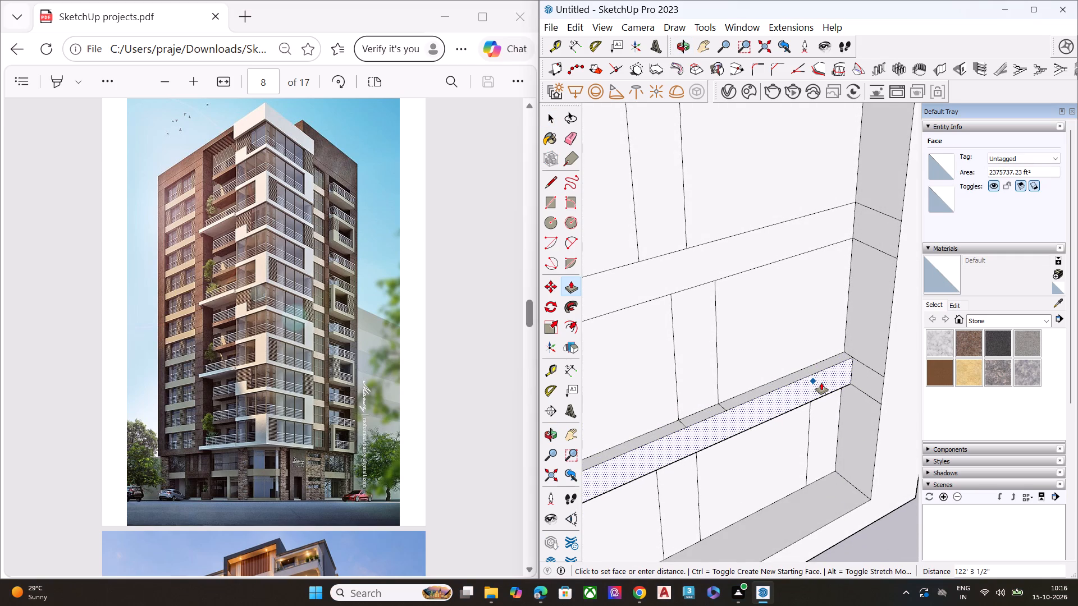
click(821, 383)
key(space)
middle_drag(818, 415, 830, 346)
scroll(830, 346, up, 1)
scroll(826, 353, down, 2)
scroll(825, 356, up, 2)
scroll(819, 365, down, 3)
click(886, 370)
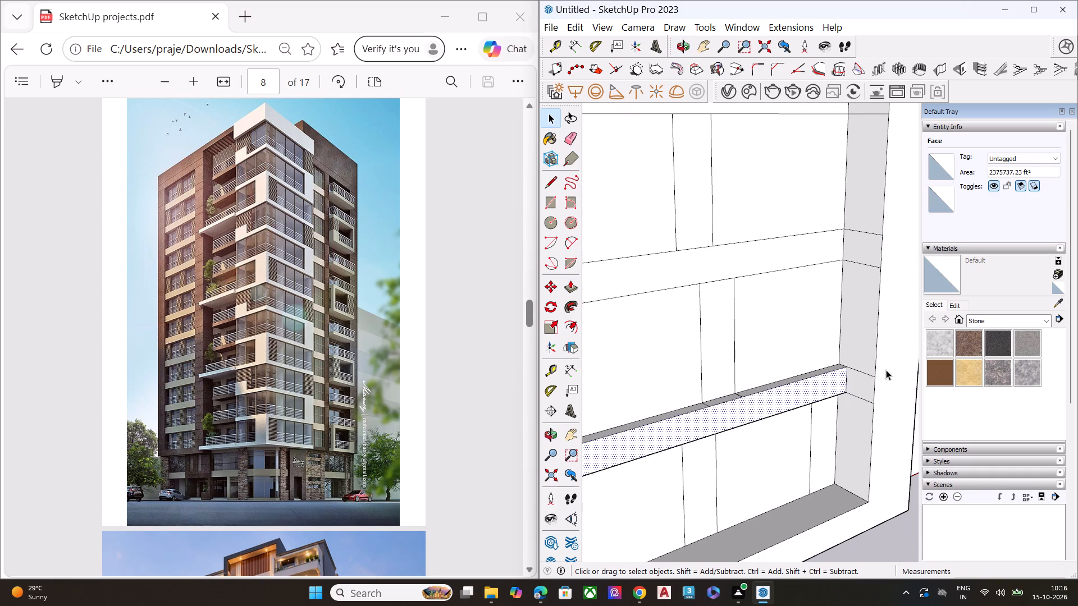
Push/Pull the wall frame around the bay inset inward by about 521' 8", close to the lowest band's front face.
key(p)
click(885, 374)
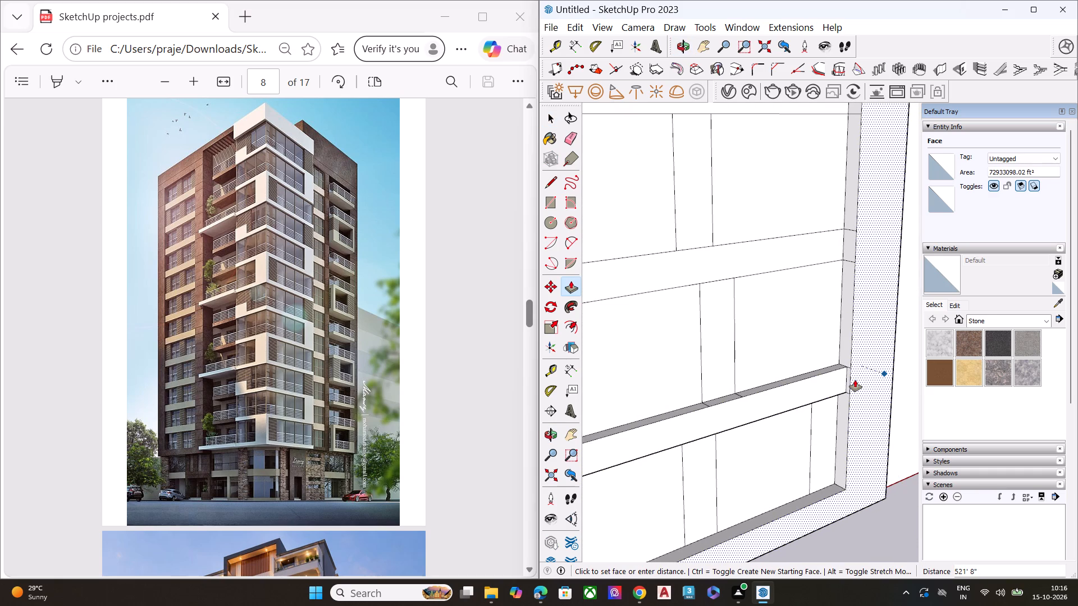
click(855, 380)
key(space)
Push/Pull the narrow end strip below the lowest band, beside the inset's side face, outward by 144' 11 1/2".
scroll(842, 420, down, 1)
middle_drag(841, 417, 840, 363)
scroll(827, 430, up, 8)
middle_drag(832, 411, 857, 315)
double_click(833, 436)
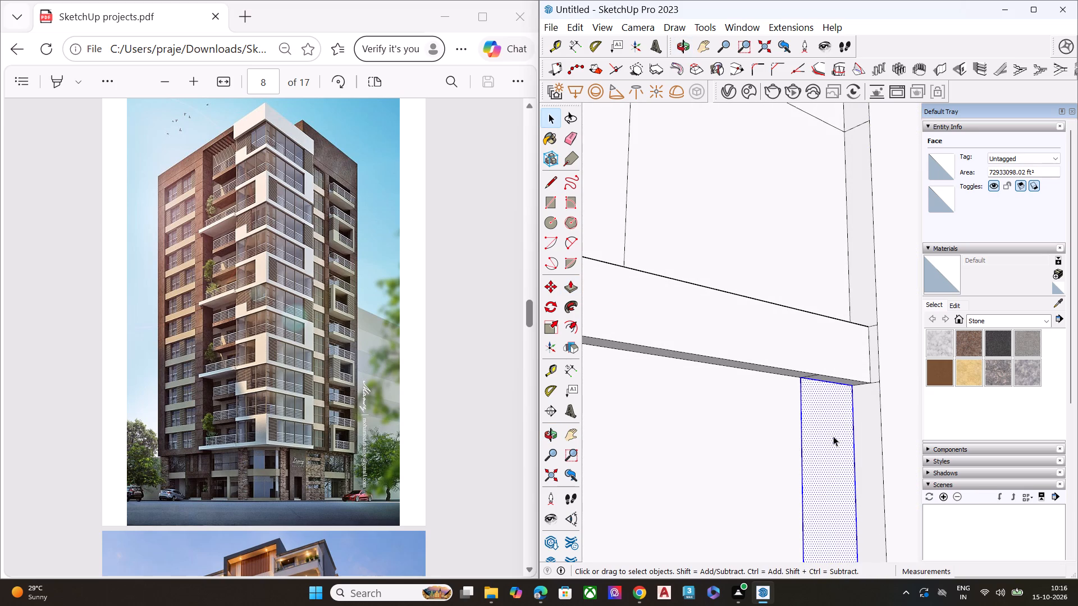
key(p)
click(833, 436)
scroll(833, 403, up, 1)
middle_drag(833, 403, 848, 365)
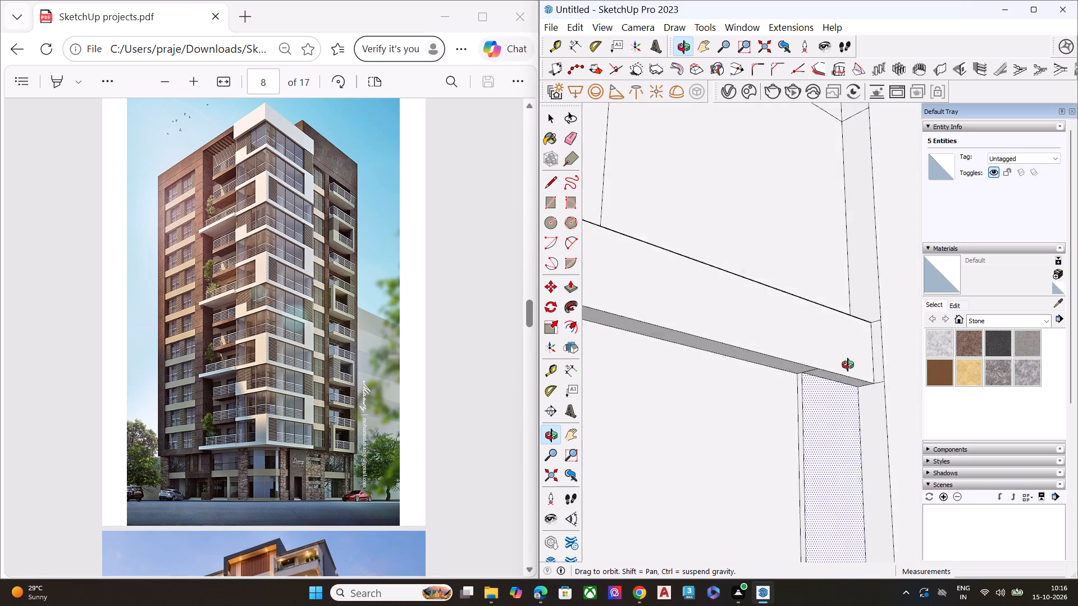
middle_drag(848, 365, 894, 328)
scroll(840, 380, up, 3)
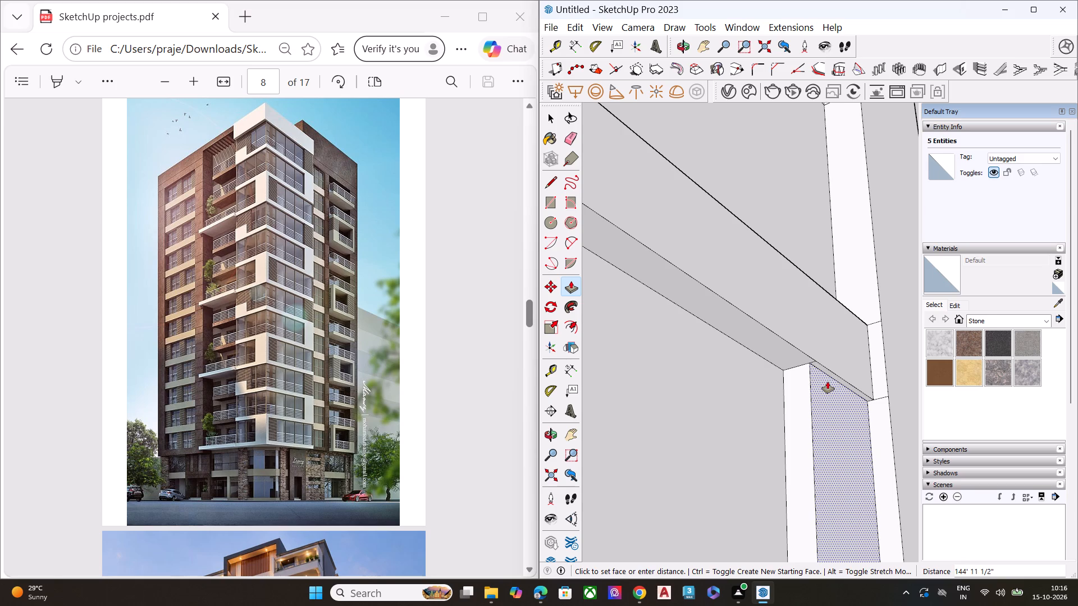
click(828, 382)
key(space)
Erase the short line atop the extruded end strip and the two short band lines on the inset's side face.
scroll(825, 385, down, 8)
scroll(841, 392, up, 1)
scroll(843, 394, down, 1)
middle_drag(834, 409, 856, 364)
scroll(856, 364, up, 13)
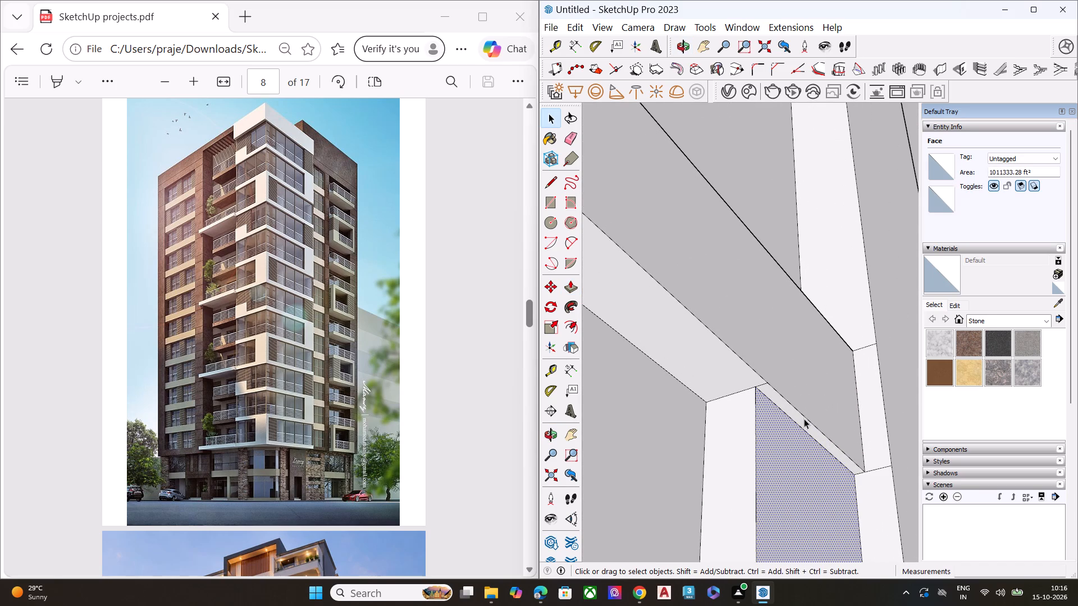
scroll(792, 425, up, 1)
key(e)
click(761, 380)
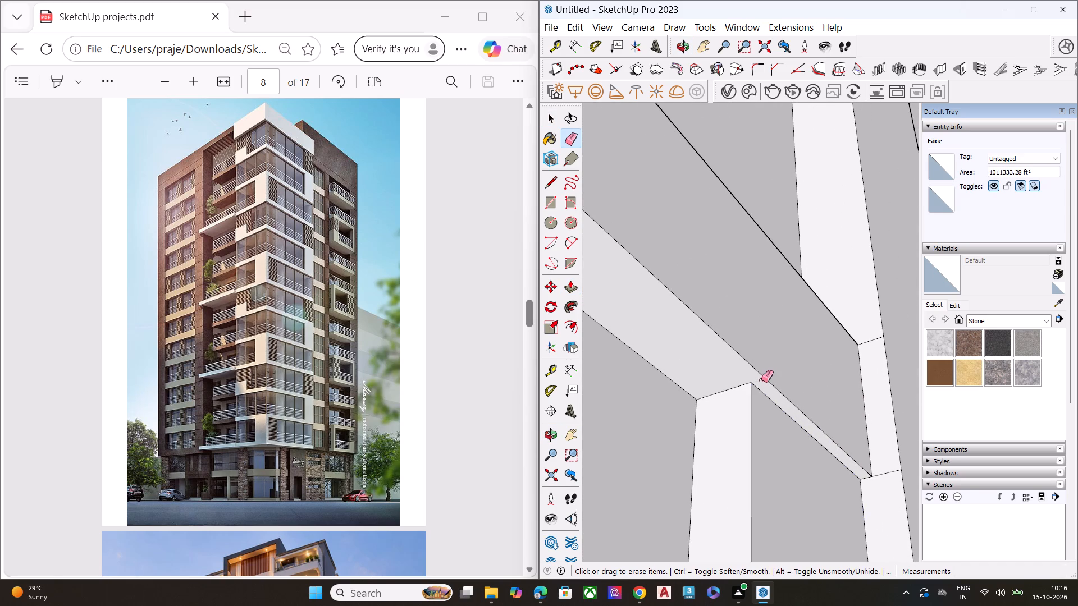
click(892, 473)
click(874, 341)
Push/Pull the middle vertical strip below the lowest band outward by 144' 11 1/2", matching the end strip.
scroll(884, 330, down, 2)
scroll(884, 330, up, 1)
scroll(884, 330, down, 3)
scroll(884, 330, up, 1)
scroll(884, 330, down, 8)
scroll(891, 323, up, 1)
scroll(891, 324, down, 6)
scroll(881, 353, up, 1)
scroll(879, 363, down, 2)
middle_drag(792, 353, 815, 463)
key(space)
scroll(778, 357, up, 3)
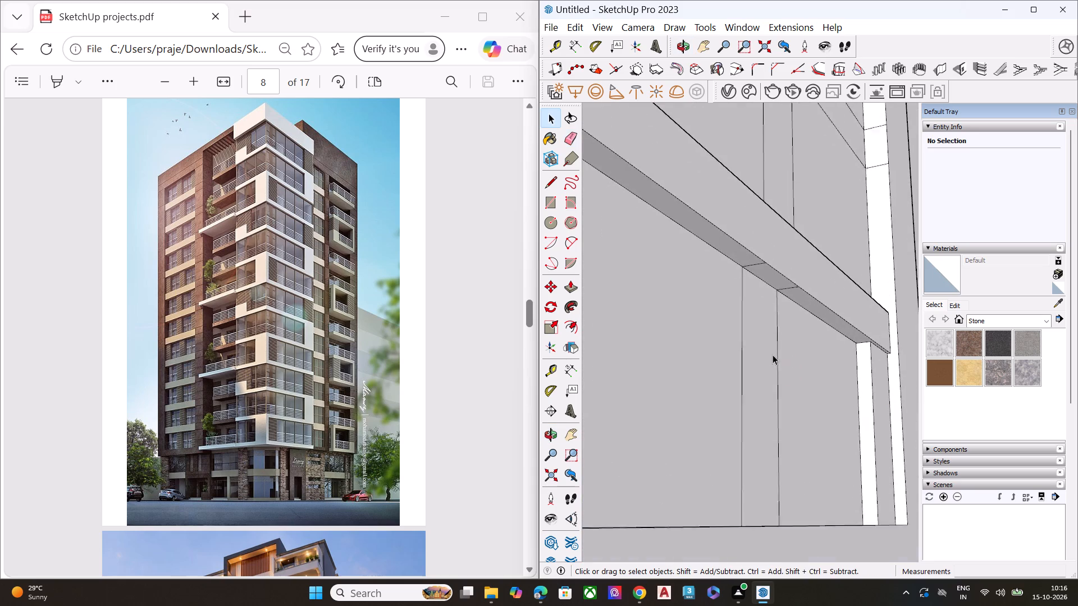
scroll(773, 355, up, 3)
click(767, 355)
key(p)
click(766, 355)
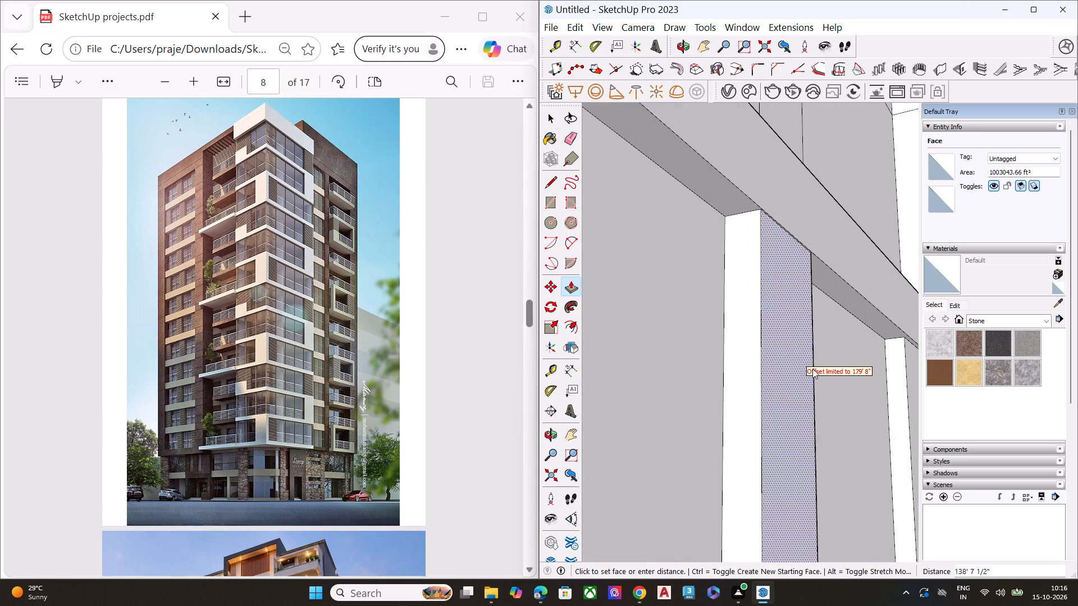
scroll(812, 369, down, 1)
scroll(765, 385, down, 6)
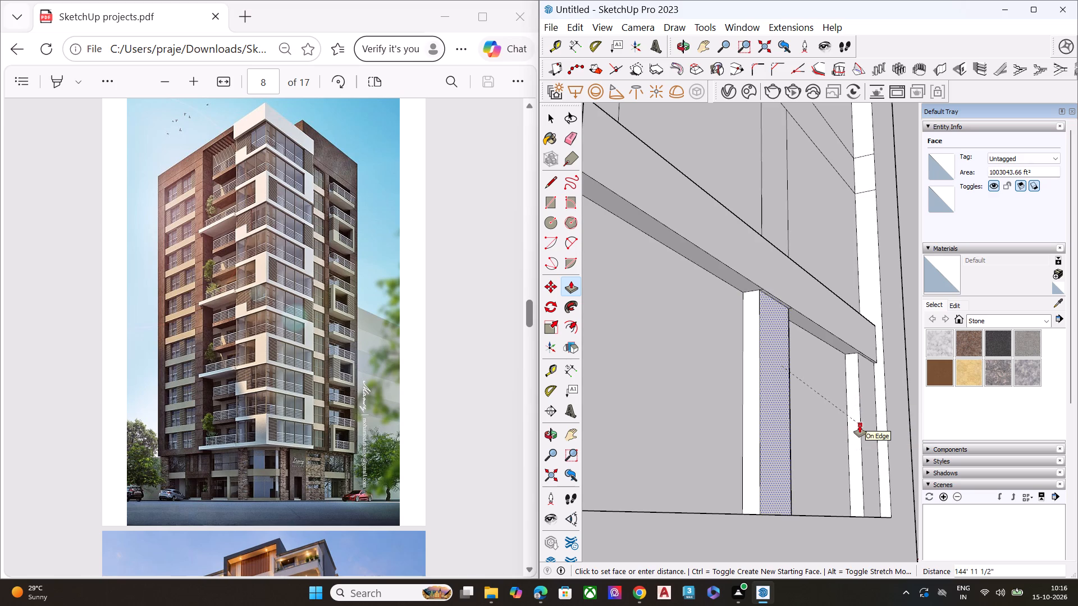
click(860, 425)
key(space)
Erase the two short lines on the lowest band's underside where the extruded middle strip meets it.
middle_drag(790, 412, 825, 358)
scroll(825, 355, up, 3)
scroll(766, 261, down, 2)
scroll(764, 258, up, 5)
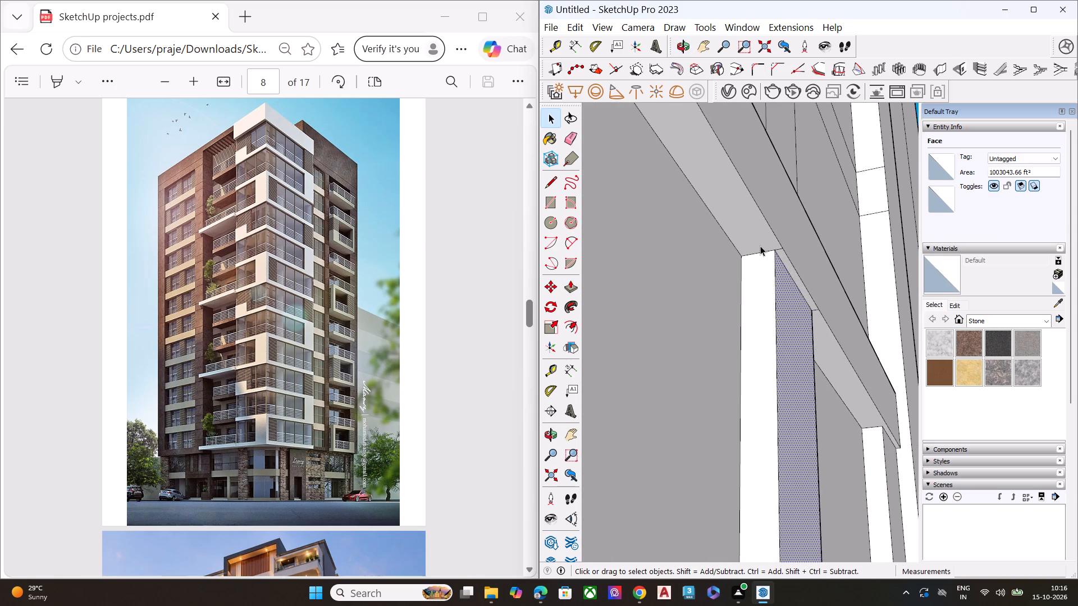
scroll(771, 251, up, 9)
key(e)
click(791, 245)
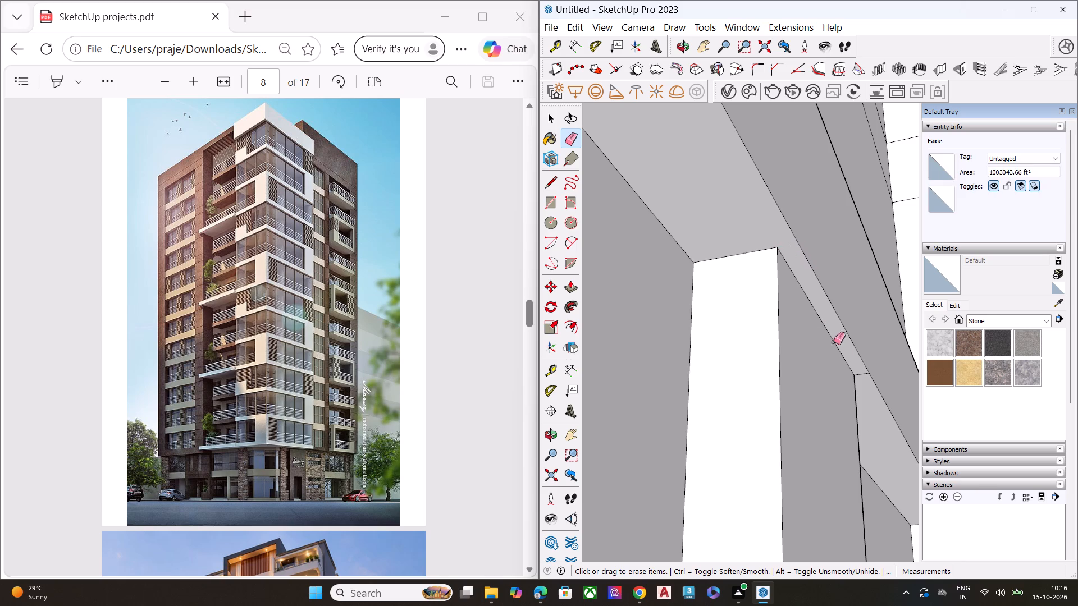
click(862, 374)
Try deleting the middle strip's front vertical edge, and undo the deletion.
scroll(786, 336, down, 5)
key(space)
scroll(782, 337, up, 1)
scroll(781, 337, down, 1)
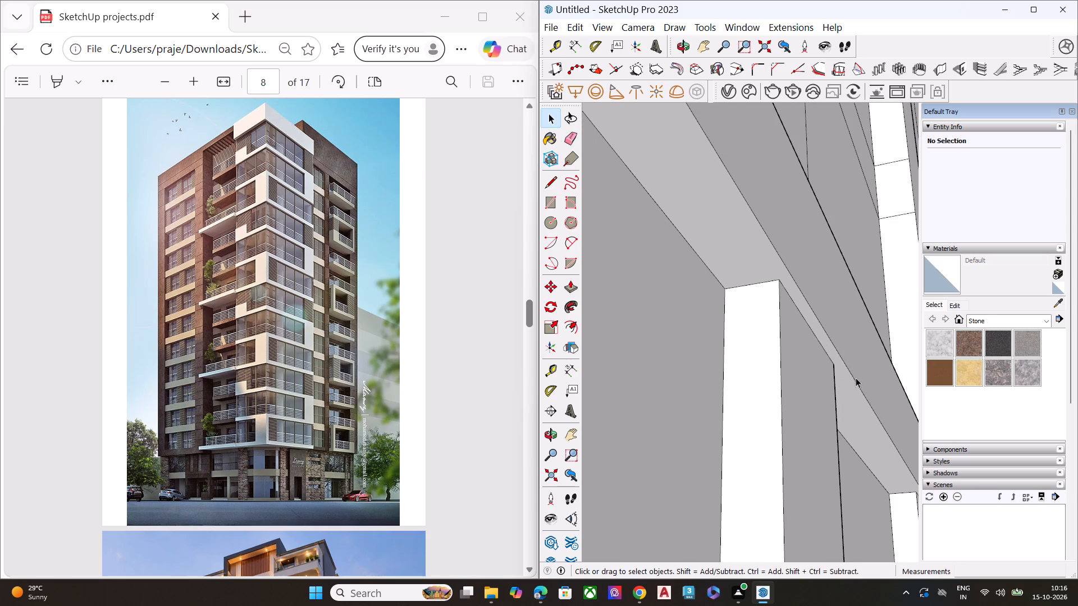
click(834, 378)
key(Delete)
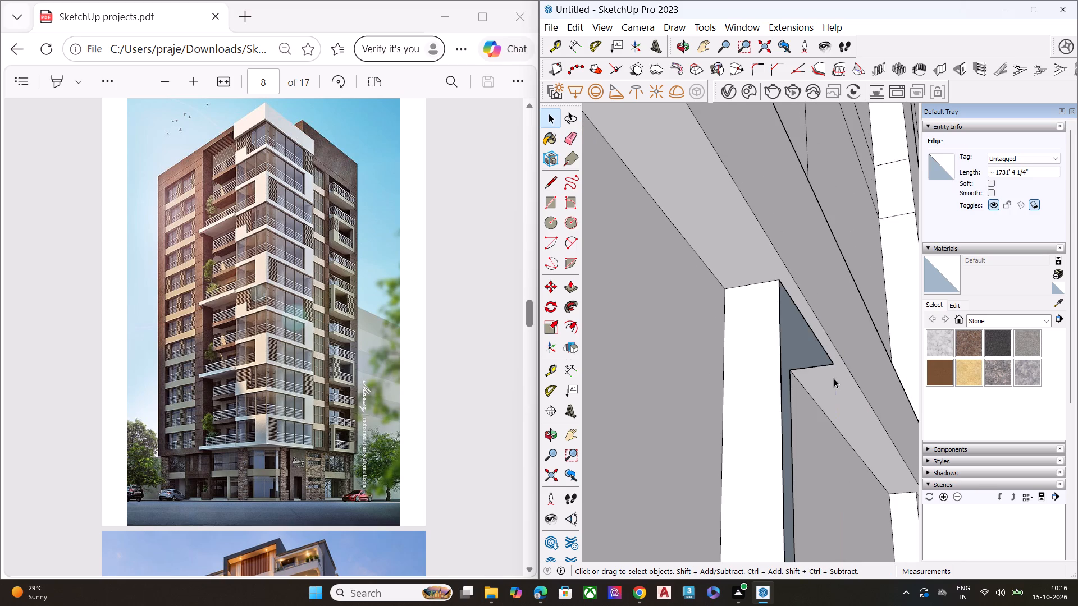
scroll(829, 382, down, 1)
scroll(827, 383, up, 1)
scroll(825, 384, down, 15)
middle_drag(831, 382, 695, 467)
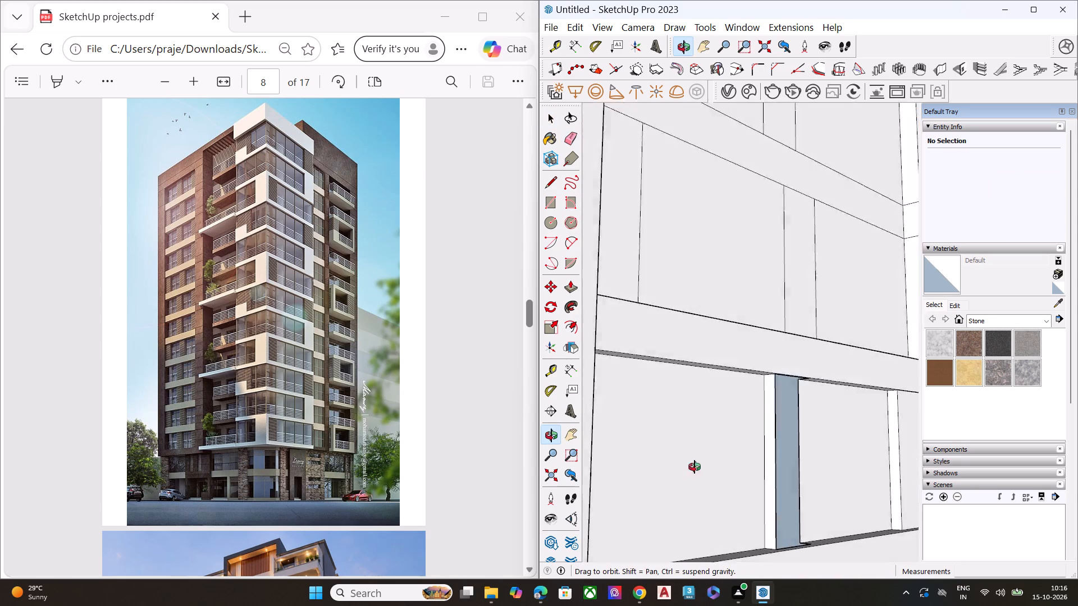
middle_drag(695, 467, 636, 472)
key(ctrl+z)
Push/Pull the middle vertical strip just above the lowest band outward by 144' 11 1/2".
scroll(748, 416, down, 5)
scroll(757, 414, up, 1)
scroll(765, 410, down, 2)
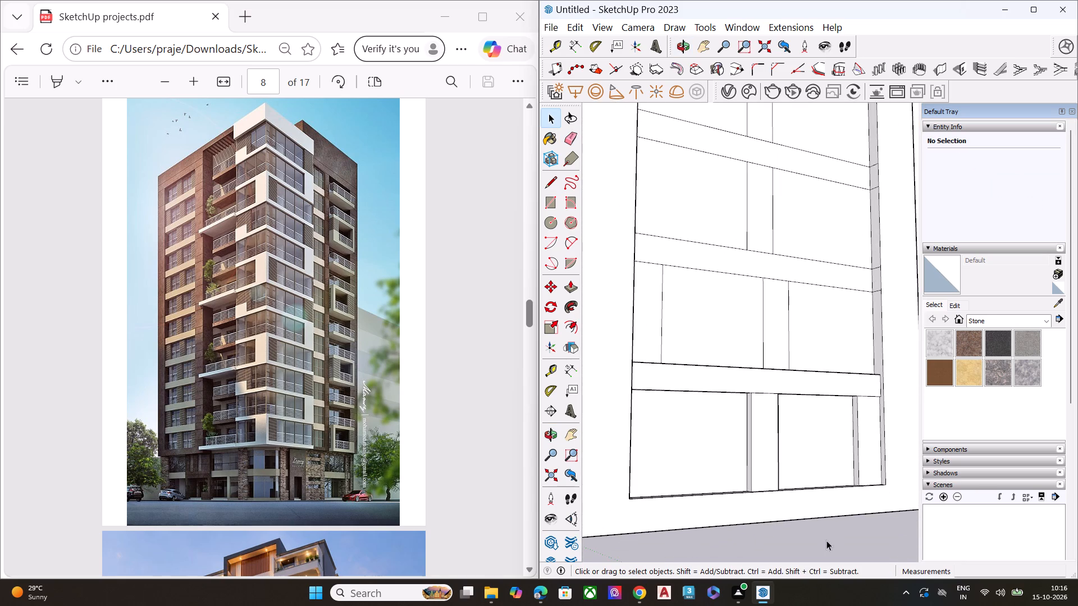
click(826, 540)
middle_drag(819, 487, 734, 232)
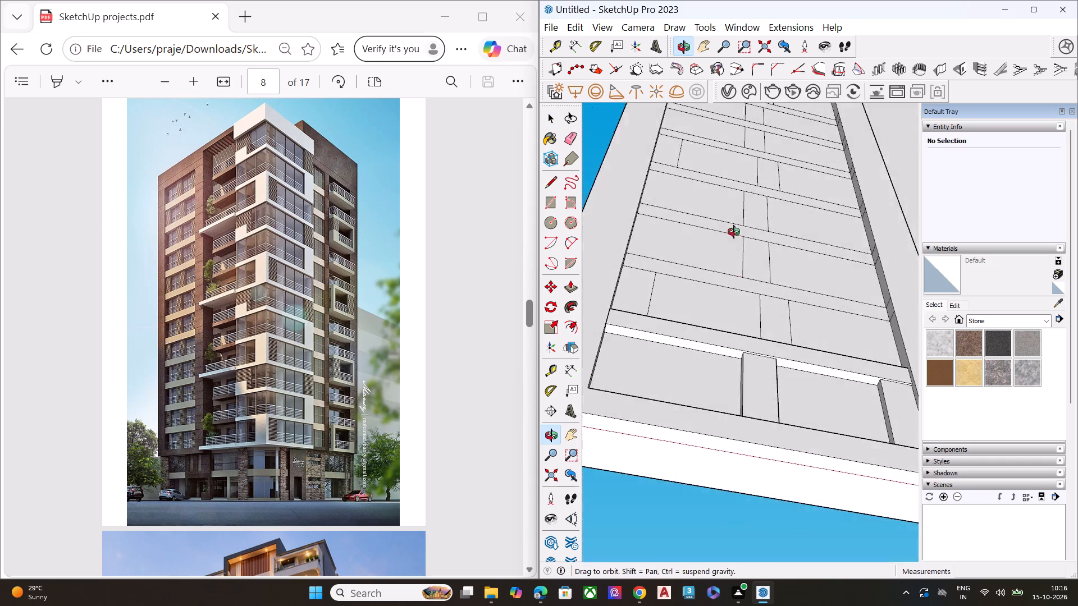
middle_drag(734, 232, 742, 217)
scroll(760, 362, up, 10)
middle_drag(789, 321, 742, 291)
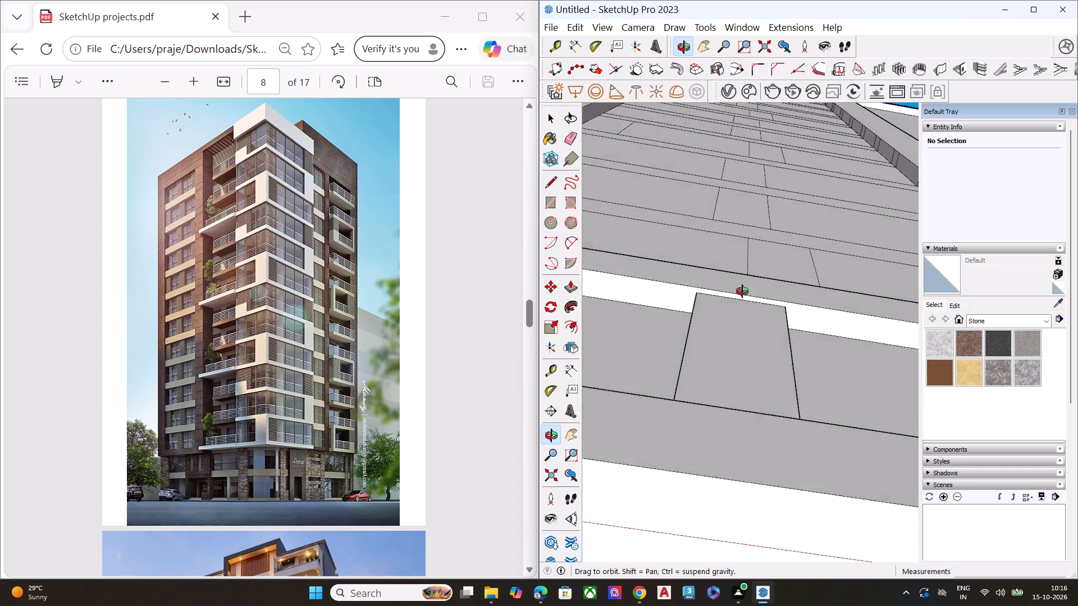
middle_drag(742, 291, 945, 579)
scroll(736, 296, down, 7)
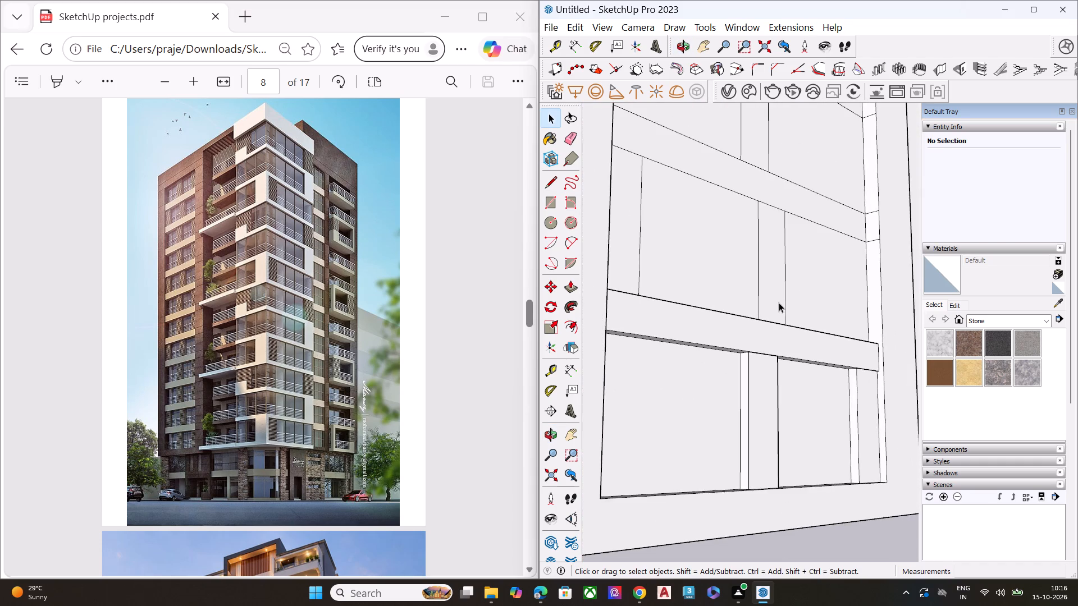
middle_drag(785, 303, 889, 284)
scroll(751, 254, up, 9)
click(795, 296)
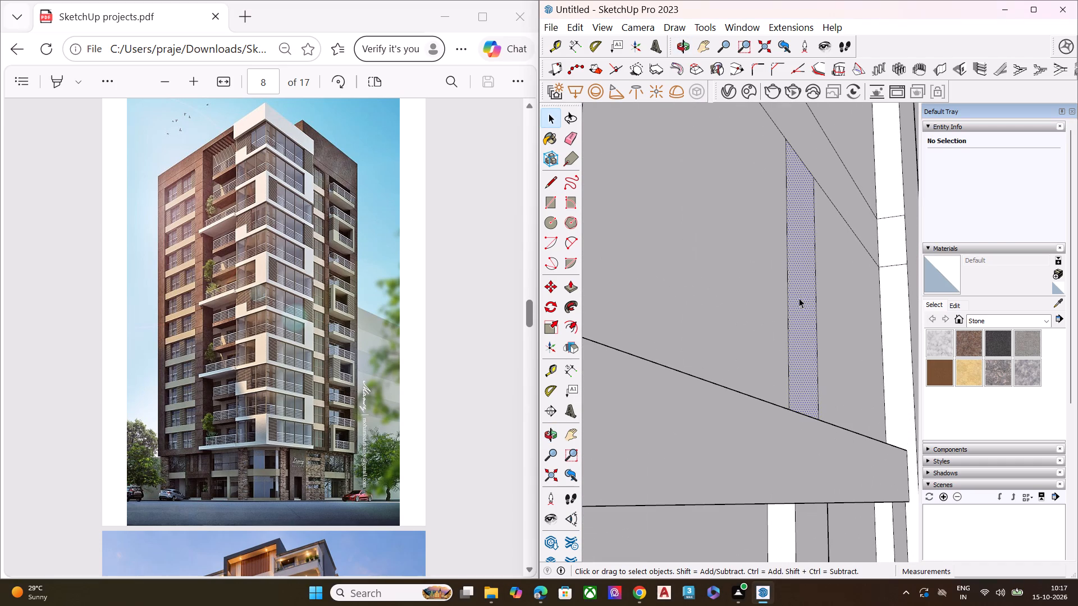
key(p)
click(802, 299)
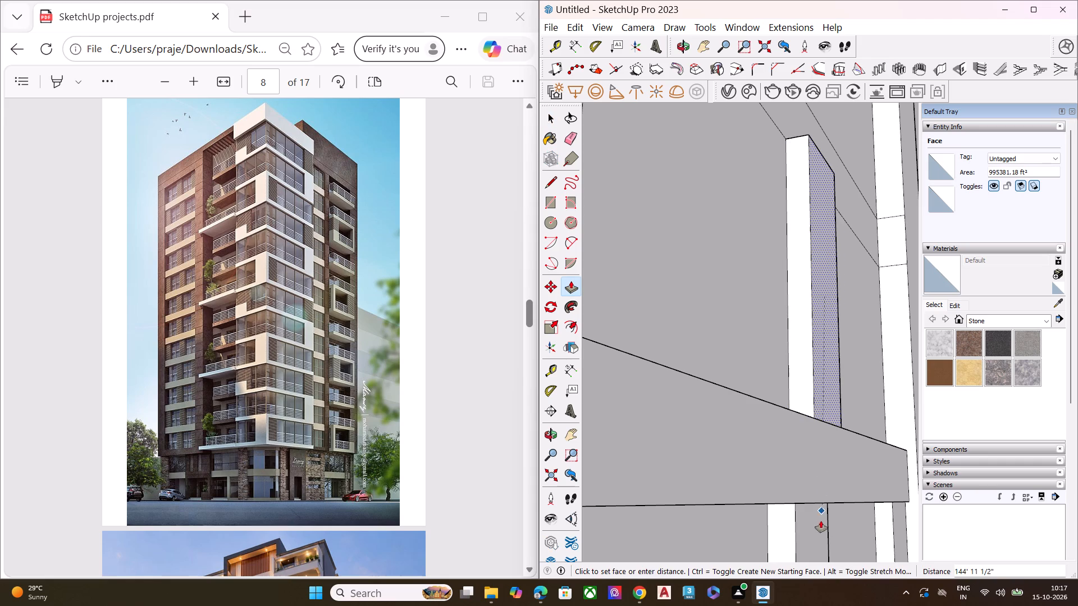
click(830, 533)
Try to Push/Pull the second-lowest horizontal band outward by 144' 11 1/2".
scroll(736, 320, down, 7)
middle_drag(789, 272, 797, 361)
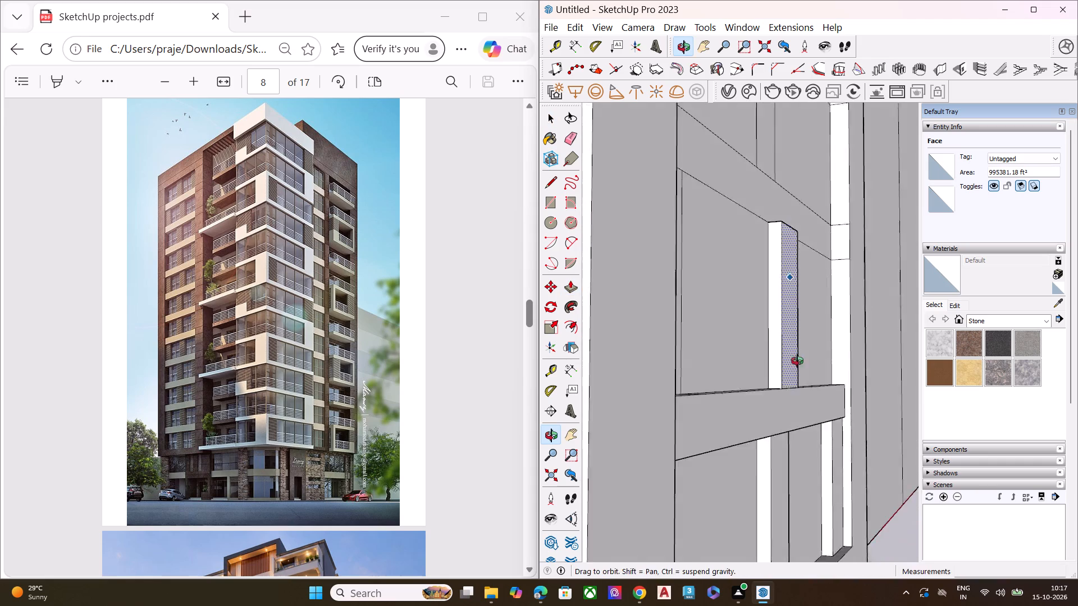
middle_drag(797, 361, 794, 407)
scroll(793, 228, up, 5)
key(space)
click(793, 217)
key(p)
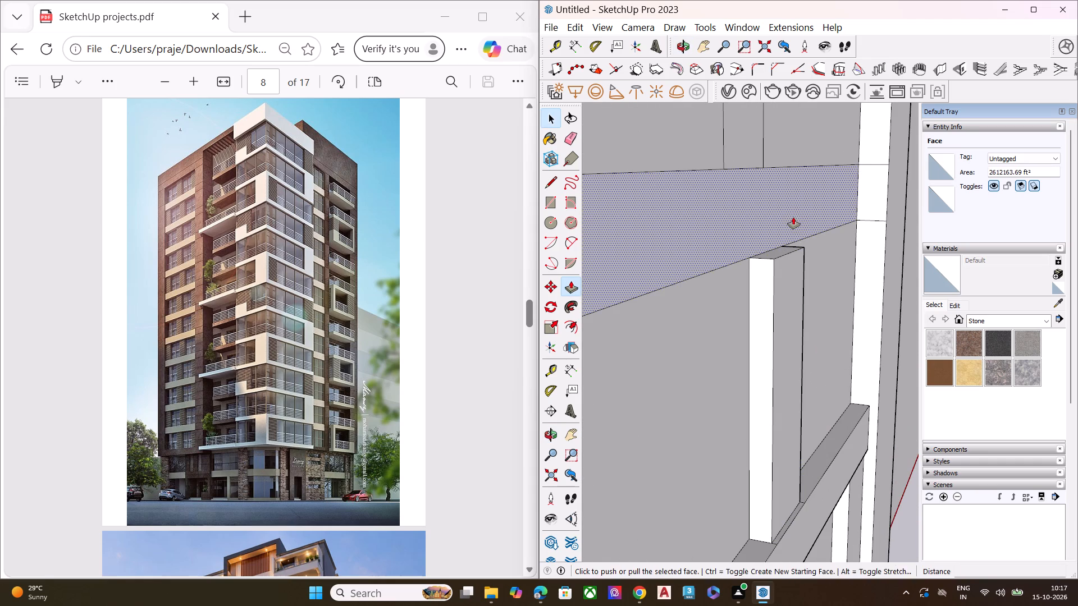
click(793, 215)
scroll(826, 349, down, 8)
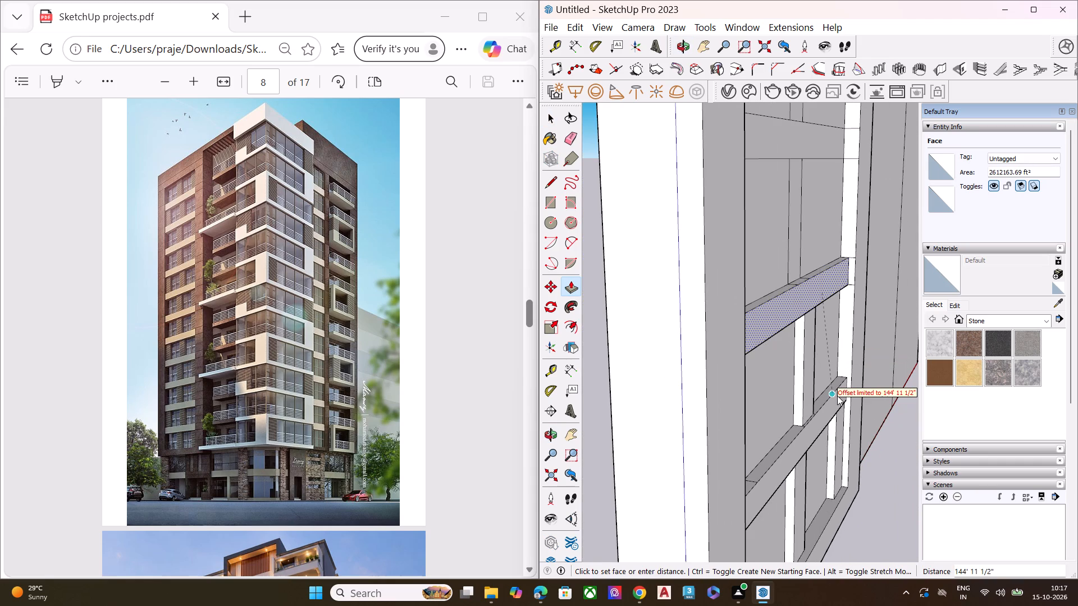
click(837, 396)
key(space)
Push/Pull the second-lowest horizontal band outward by 144' 11 1/2", flush with the strip beneath it.
click(808, 293)
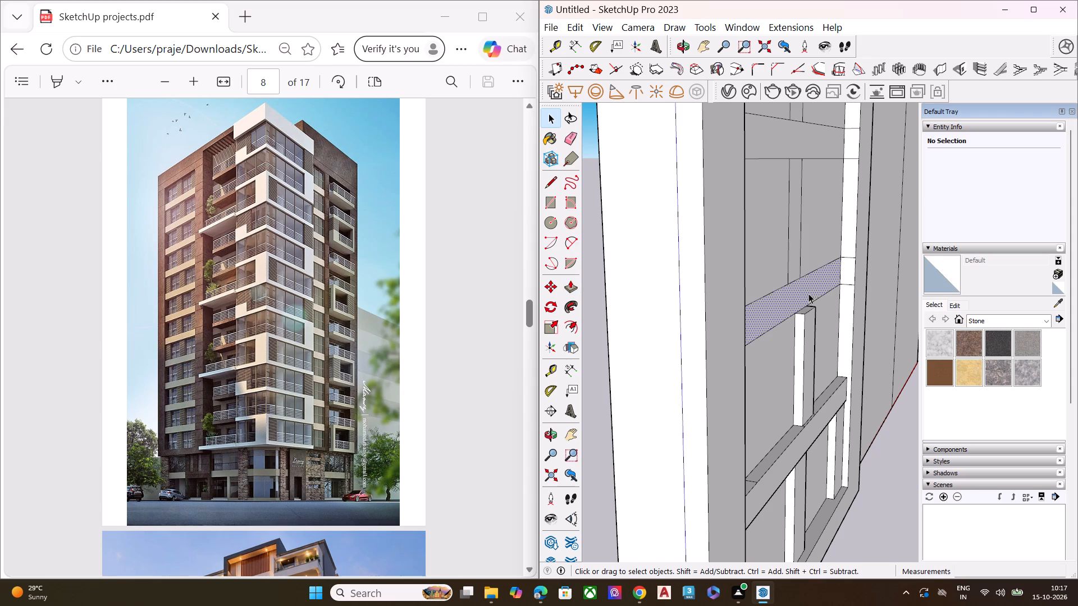
key(p)
click(808, 293)
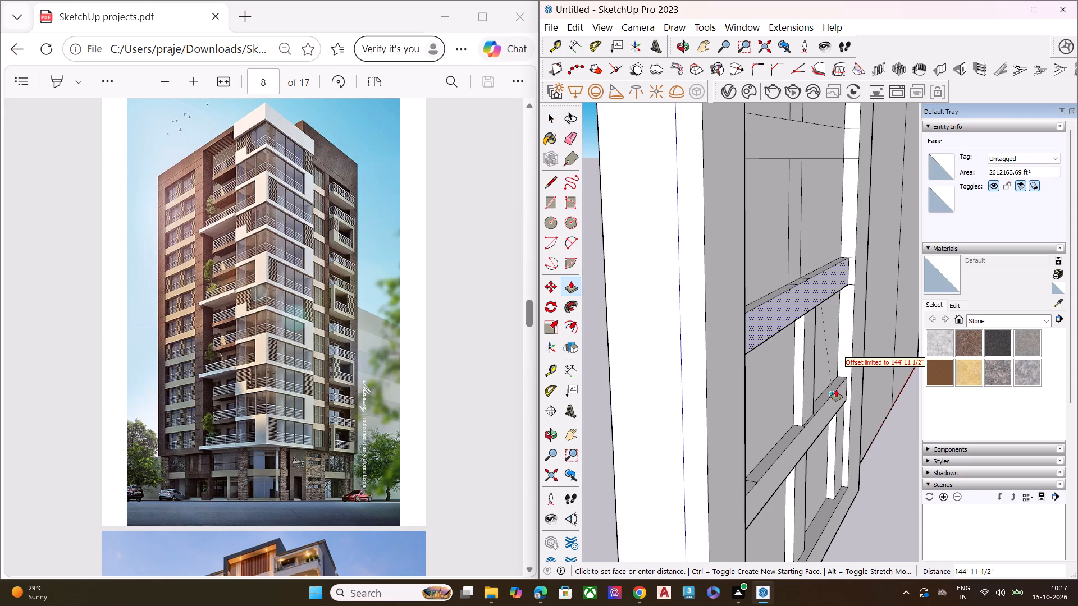
click(836, 389)
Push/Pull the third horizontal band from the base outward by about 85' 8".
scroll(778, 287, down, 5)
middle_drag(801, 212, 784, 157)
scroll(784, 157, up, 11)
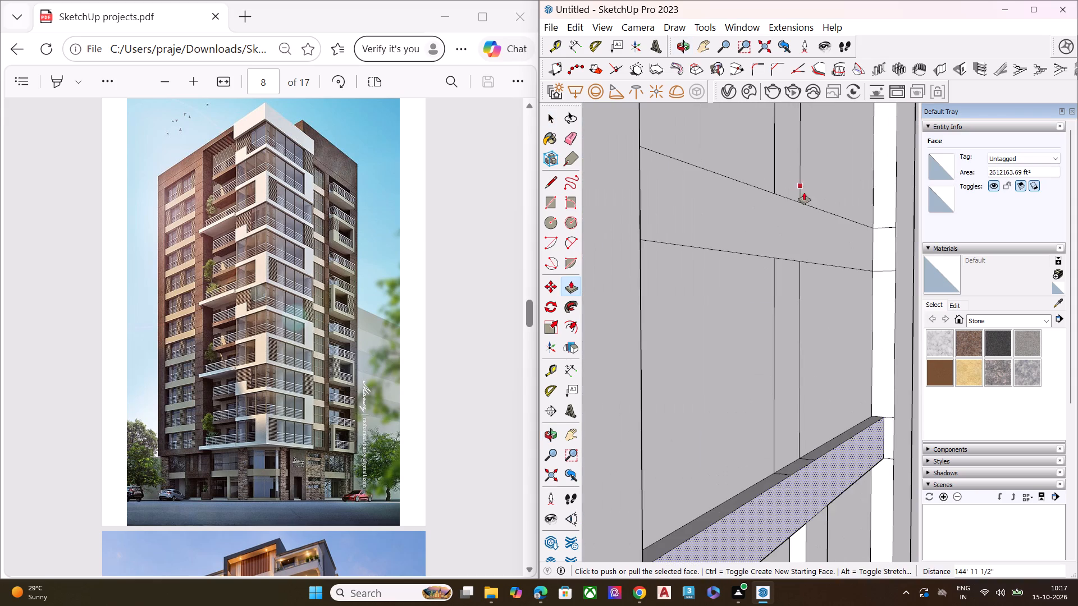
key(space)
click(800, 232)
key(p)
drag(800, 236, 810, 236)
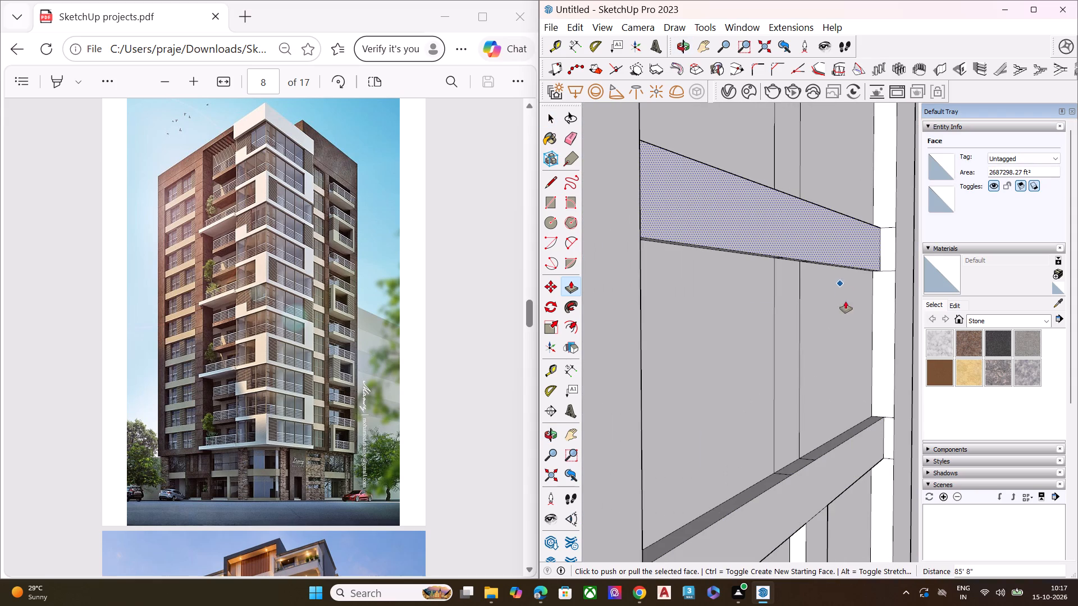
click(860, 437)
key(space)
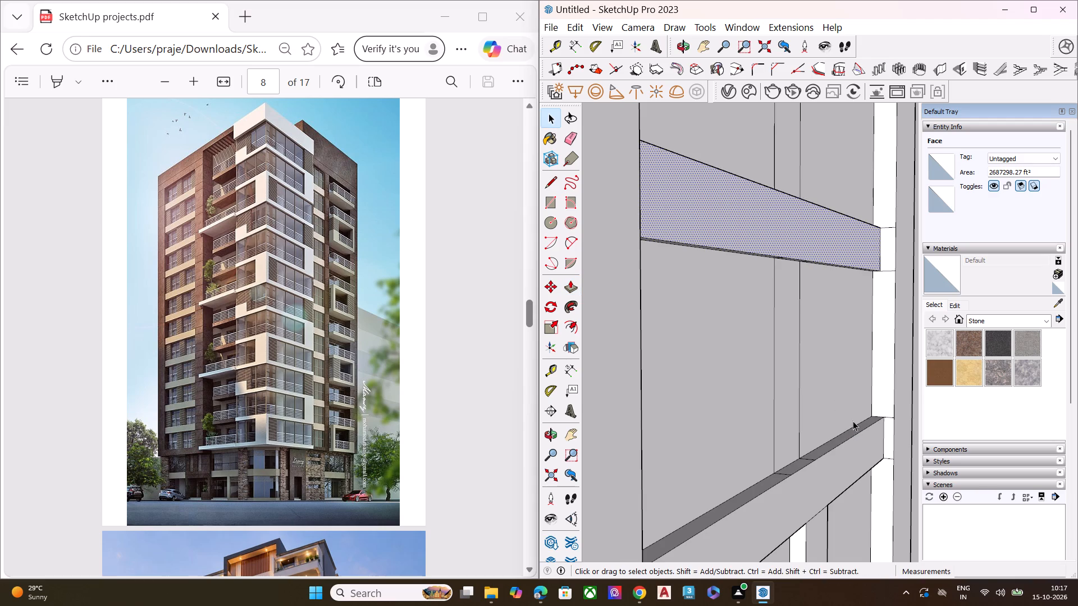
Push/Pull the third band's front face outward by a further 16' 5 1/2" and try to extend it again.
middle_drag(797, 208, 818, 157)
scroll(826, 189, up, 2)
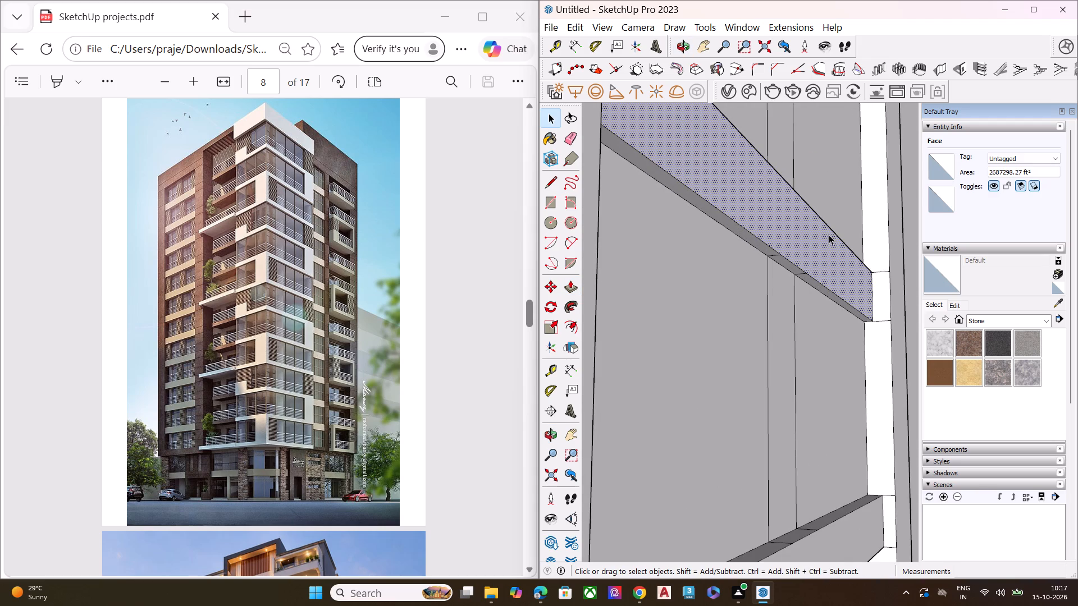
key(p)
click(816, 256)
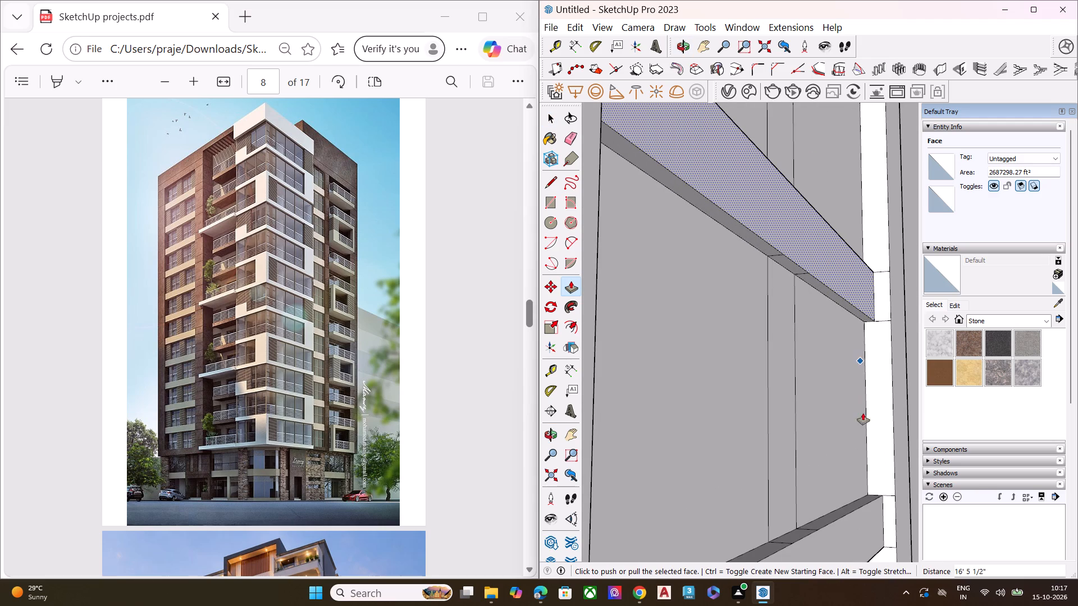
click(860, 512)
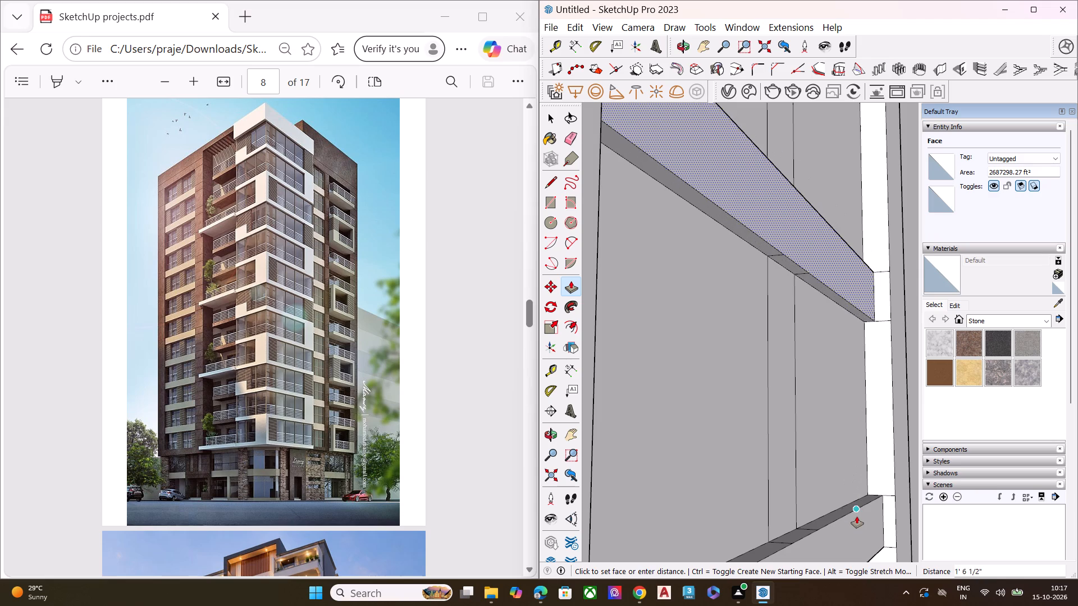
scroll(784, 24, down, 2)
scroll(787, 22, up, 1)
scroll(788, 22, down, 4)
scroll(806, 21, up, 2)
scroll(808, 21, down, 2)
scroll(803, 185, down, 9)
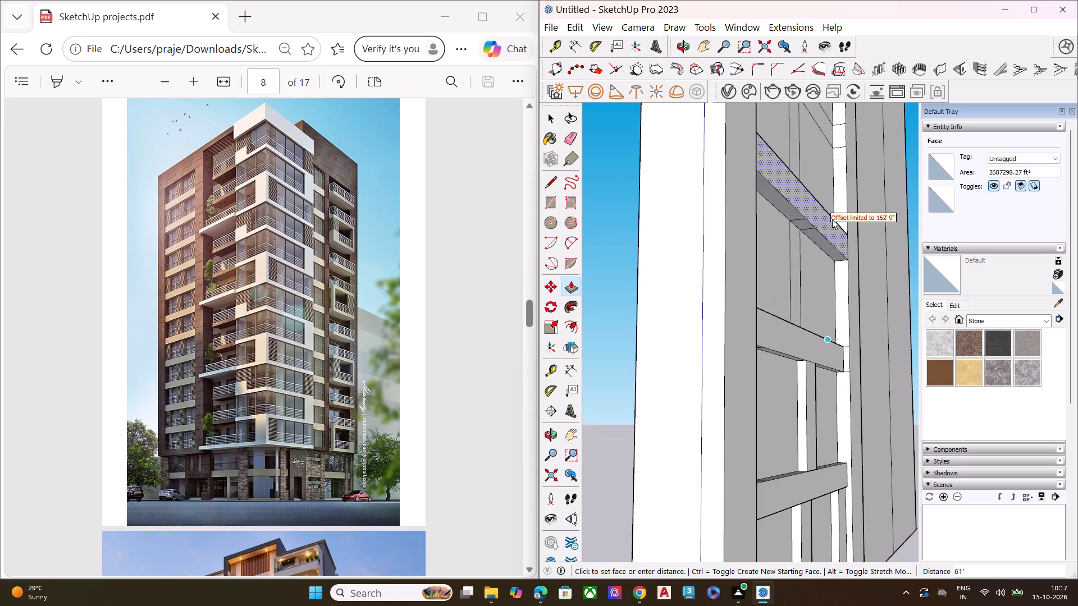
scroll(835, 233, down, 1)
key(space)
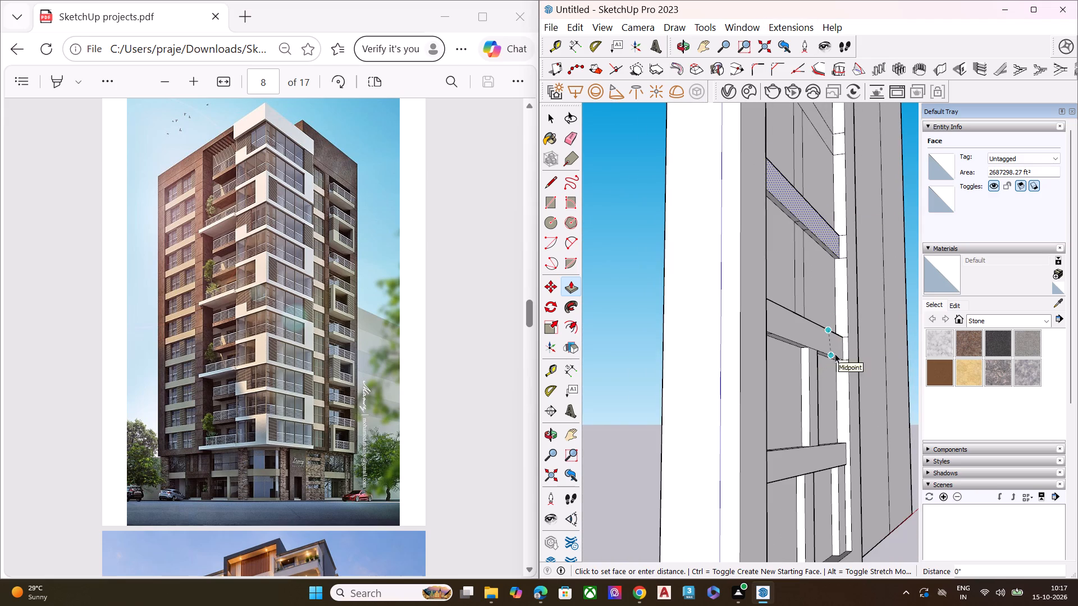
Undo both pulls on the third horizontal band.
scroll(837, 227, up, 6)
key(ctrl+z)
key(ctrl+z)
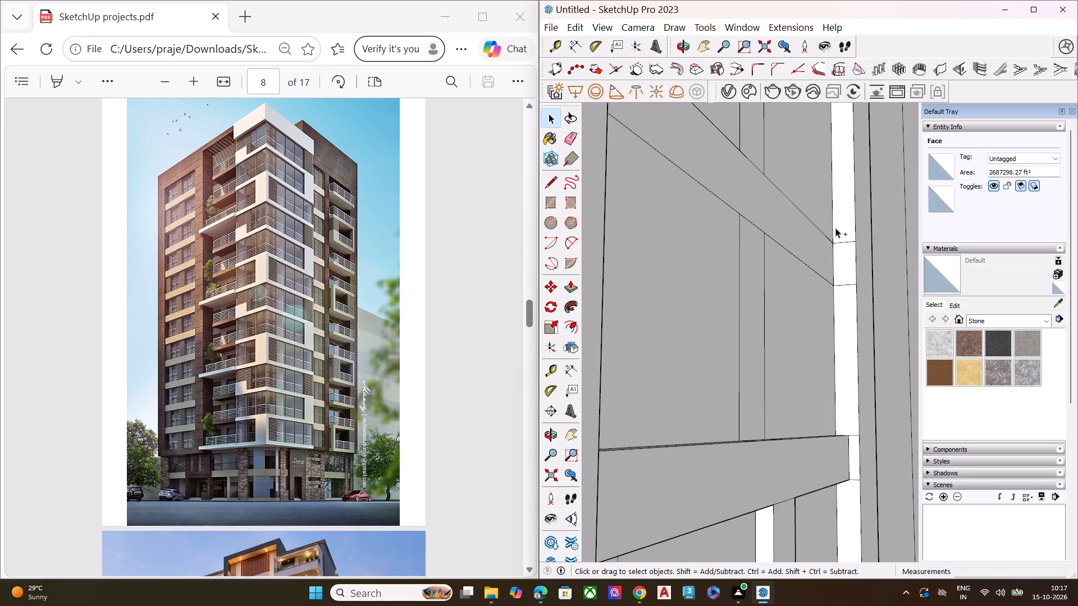
Push/Pull the third horizontal band from the base outward by 144' 11 1/2", flush with the band beneath it.
click(816, 240)
key(p)
click(778, 216)
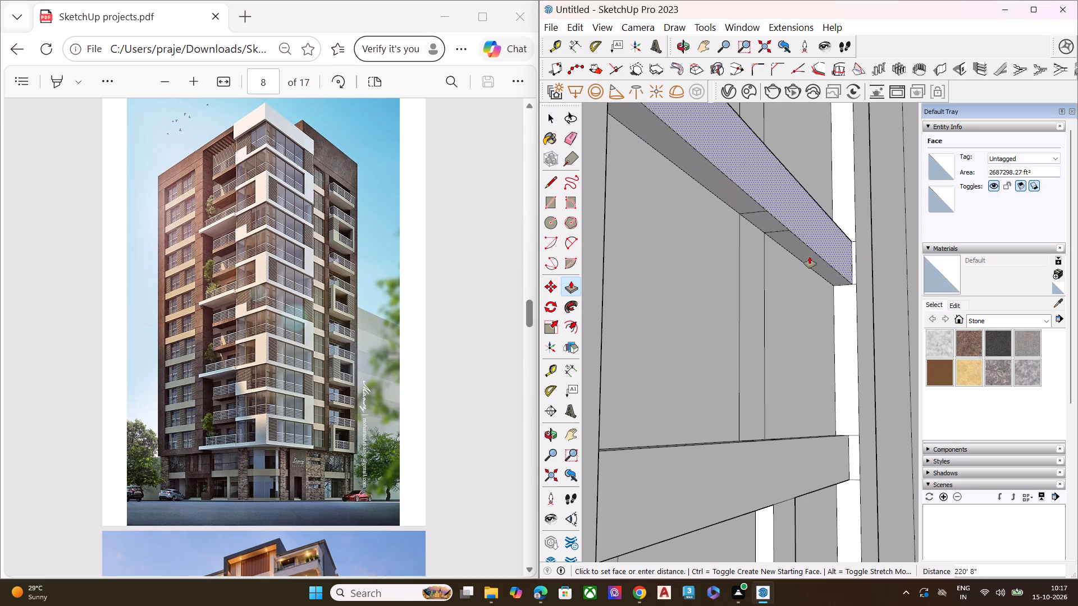
click(826, 437)
key(space)
Push/Pull the fourth horizontal band from the base outward by 144' 11 1/2", flush with the third band.
scroll(794, 112, down, 7)
scroll(784, 166, down, 7)
middle_drag(798, 154, 791, 240)
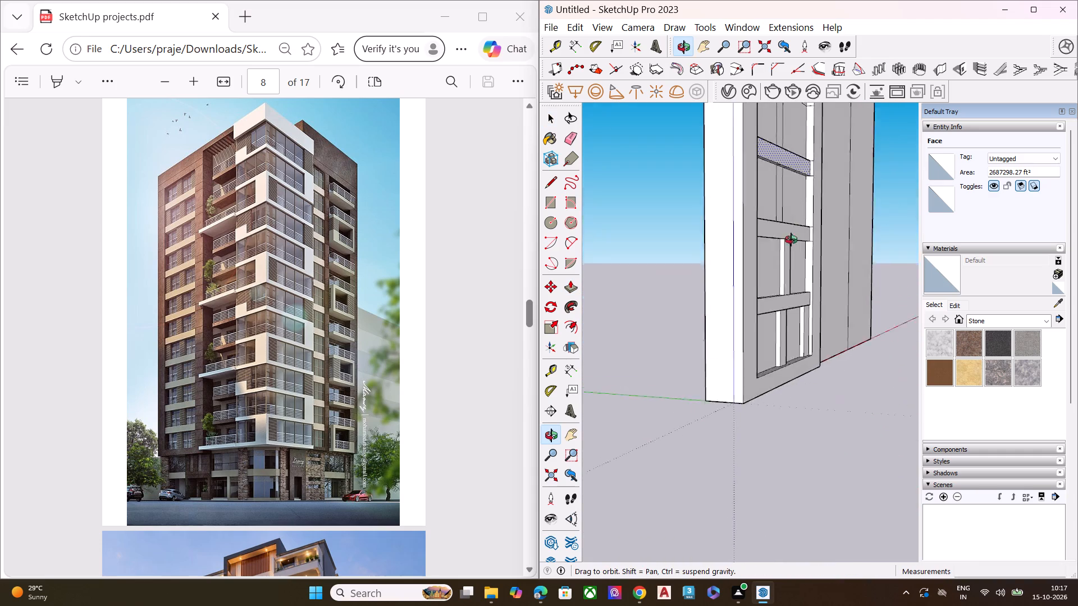
middle_drag(791, 240, 791, 265)
scroll(797, 222, down, 6)
scroll(810, 107, up, 9)
middle_drag(772, 279, 773, 219)
scroll(773, 219, up, 7)
scroll(771, 205, down, 4)
click(774, 209)
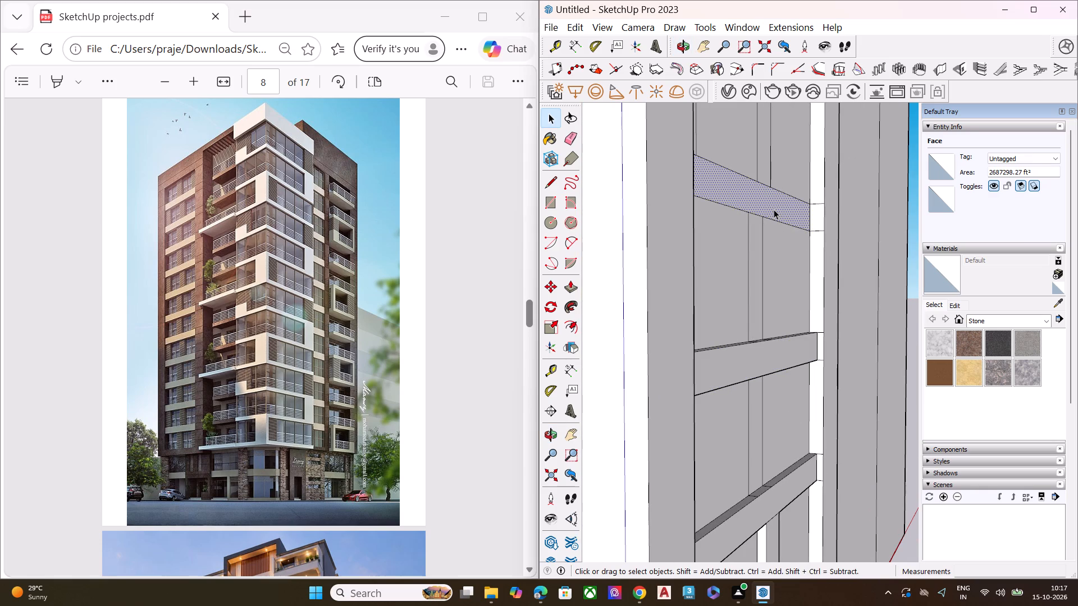
key(p)
click(769, 204)
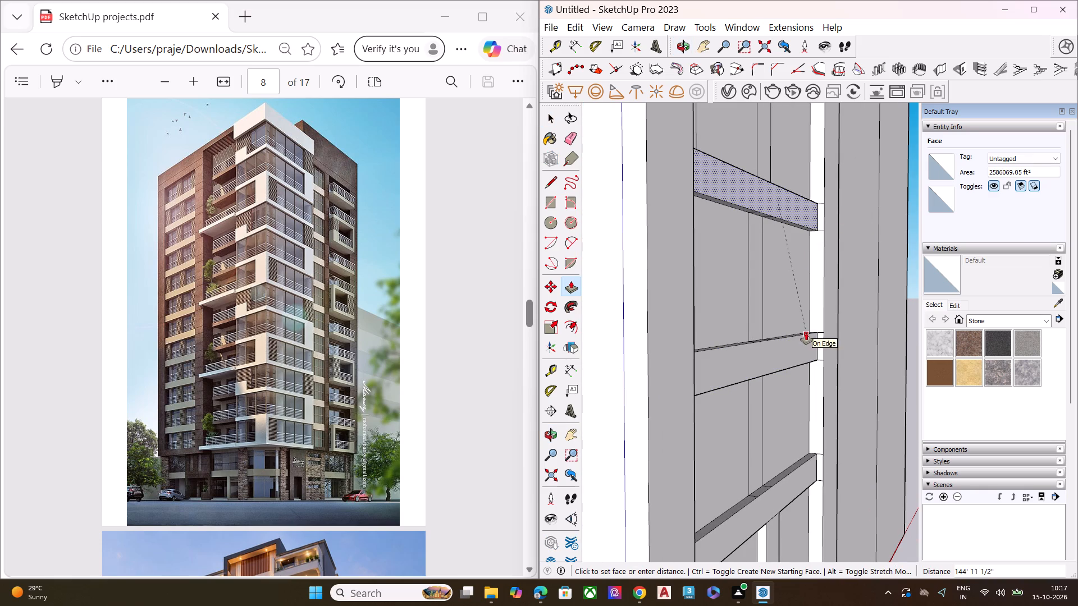
click(806, 333)
Push/Pull the fifth horizontal band from the base outward by 144' 11 1/2", flush with the fourth band.
scroll(805, 276, down, 6)
middle_drag(794, 255, 800, 220)
scroll(800, 214, up, 7)
key(space)
click(797, 155)
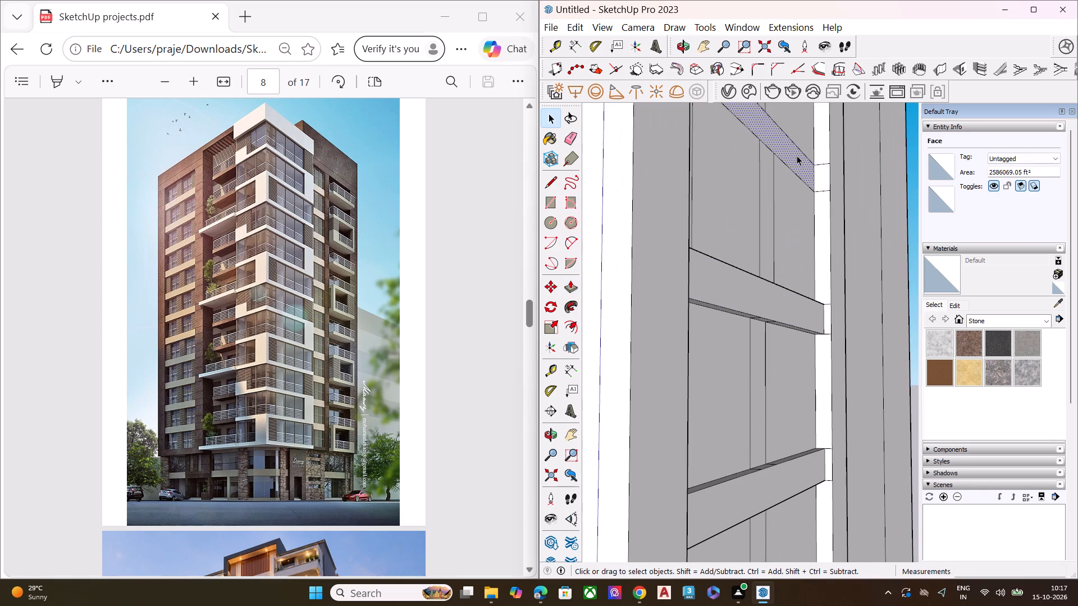
key(p)
click(789, 152)
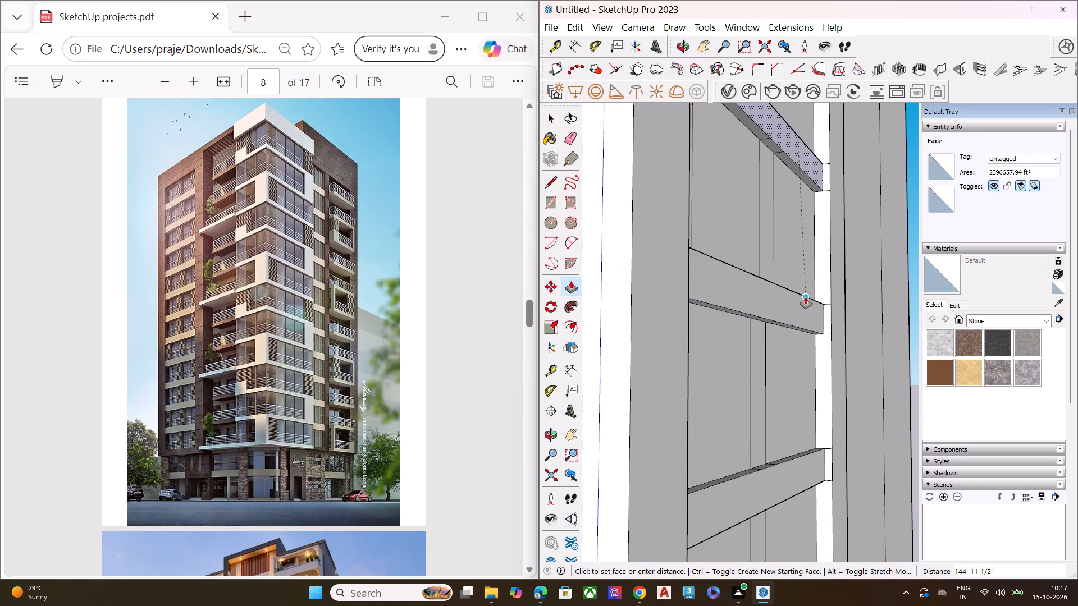
click(806, 296)
Push/Pull the sixth horizontal band outward by 31' 1 1/2" and a further 113' 10", flush with the band beneath it.
scroll(777, 238, down, 4)
scroll(786, 258, up, 1)
scroll(786, 258, down, 3)
scroll(797, 236, up, 1)
scroll(797, 238, down, 6)
scroll(797, 246, up, 1)
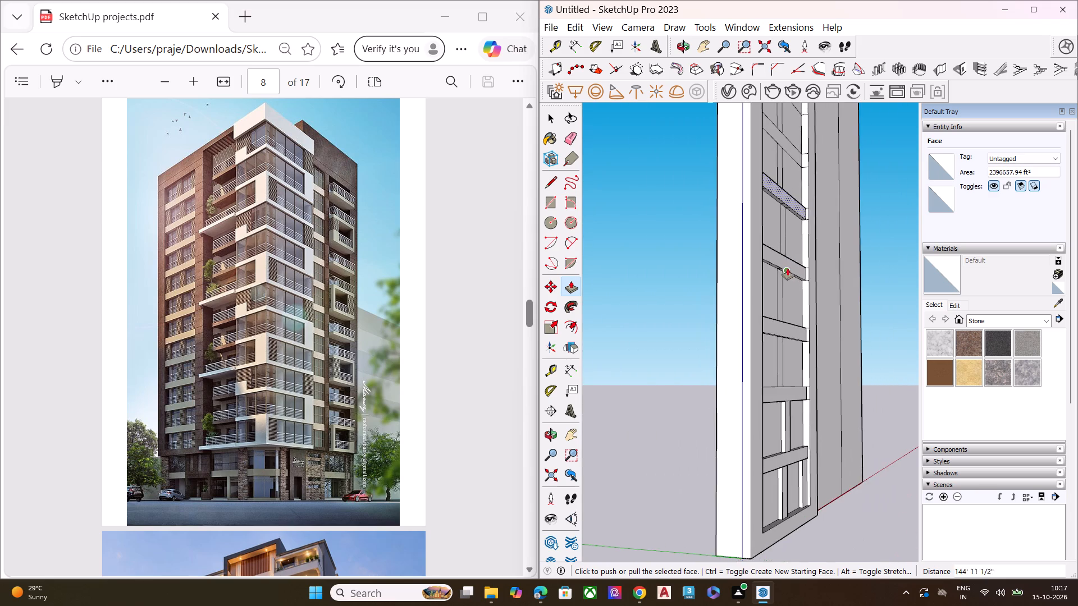
scroll(788, 268, down, 15)
scroll(791, 137, up, 9)
scroll(794, 191, up, 3)
scroll(794, 191, down, 1)
scroll(794, 191, up, 2)
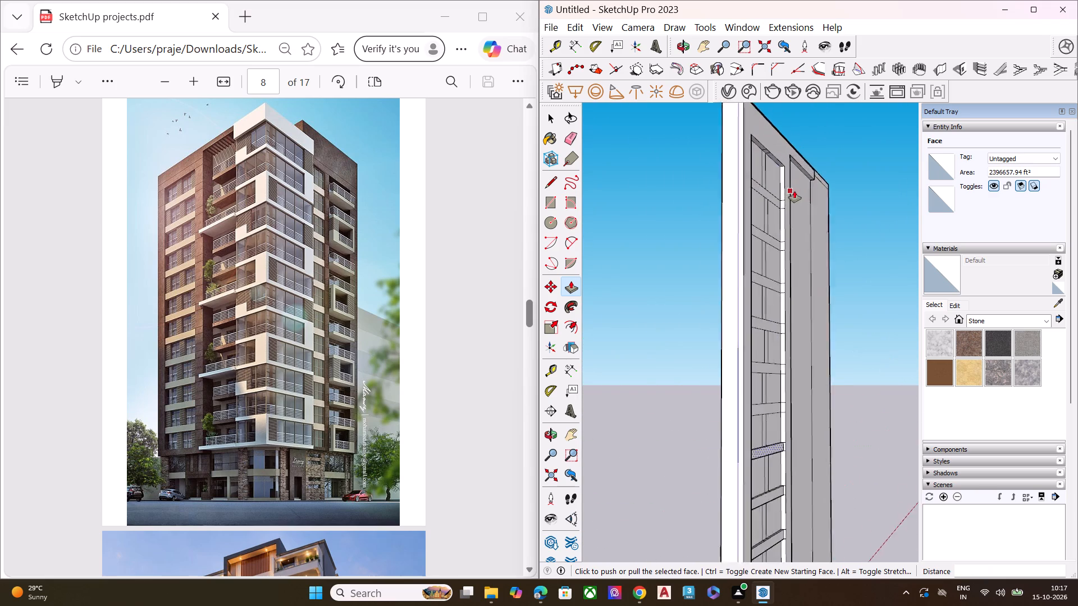
scroll(794, 191, up, 7)
scroll(699, 197, down, 7)
scroll(700, 198, up, 1)
scroll(700, 199, down, 4)
scroll(750, 233, down, 4)
scroll(757, 378, up, 4)
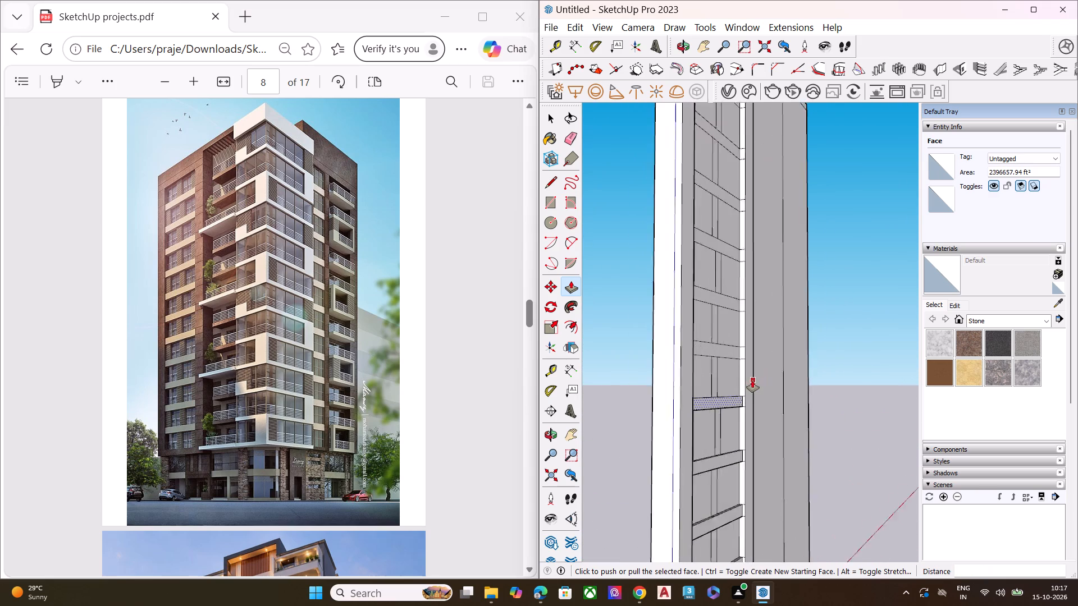
scroll(752, 380, up, 3)
scroll(682, 374, up, 7)
key(space)
click(718, 319)
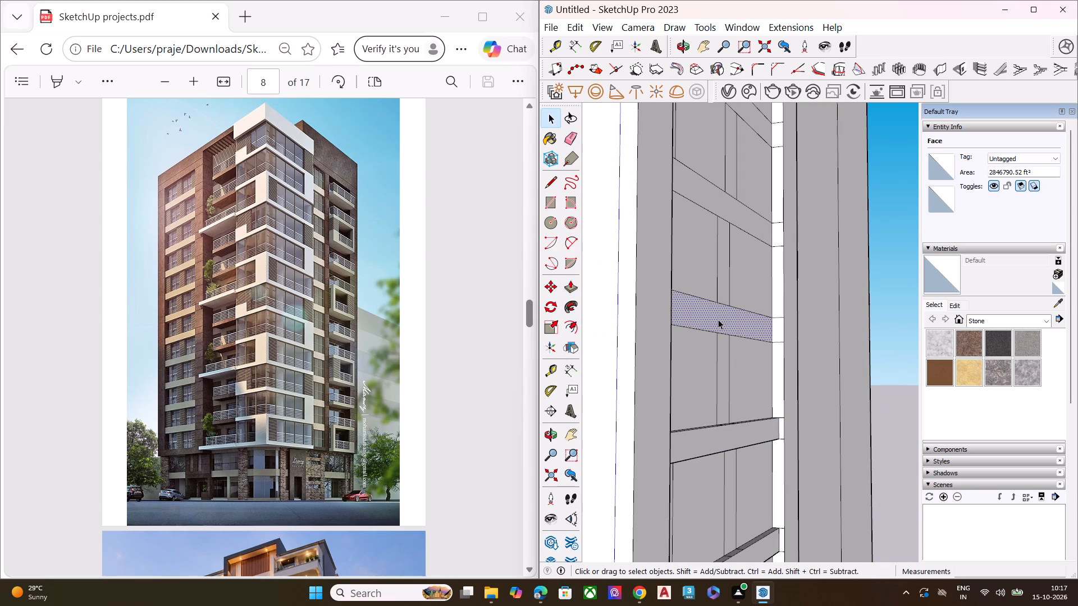
key(p)
click(719, 319)
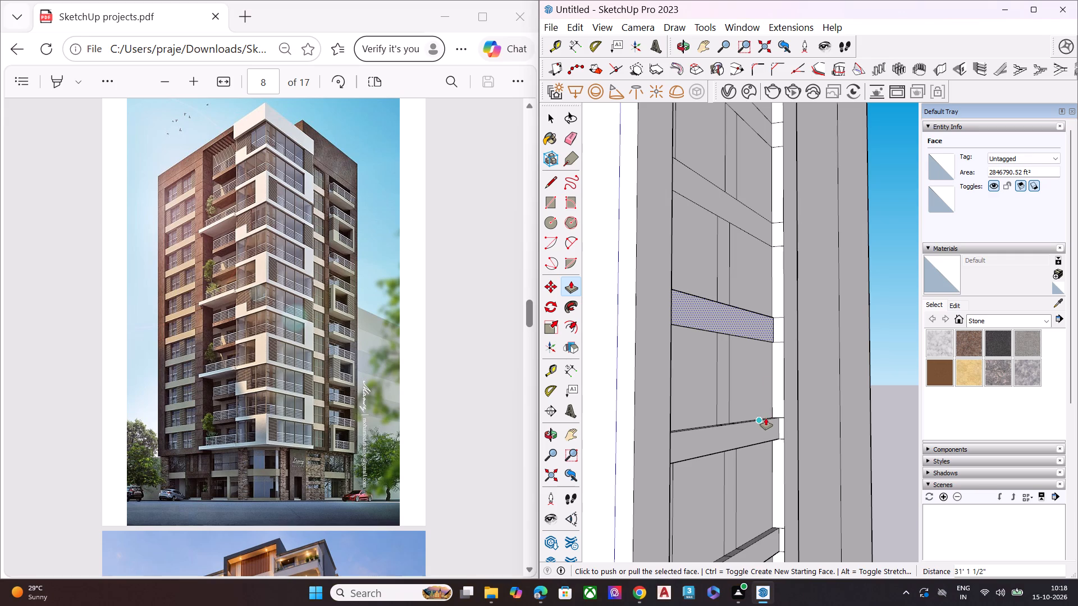
click(757, 324)
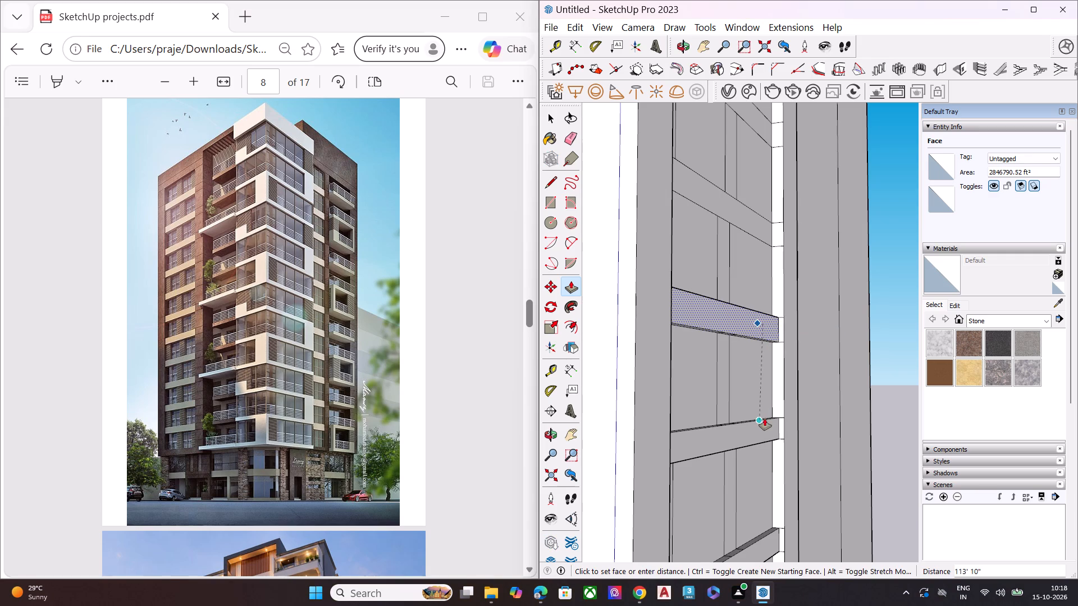
click(765, 419)
key(space)
Push/Pull the seventh horizontal band from the base outward by 144' 11 1/2", flush with the sixth band.
scroll(747, 197, up, 6)
click(747, 231)
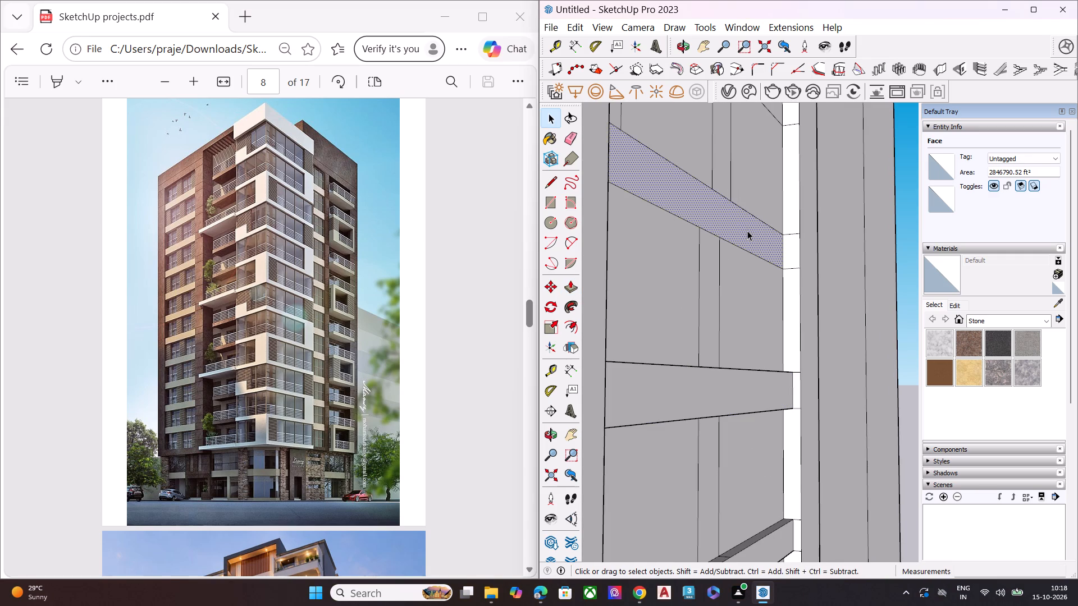
key(p)
click(747, 232)
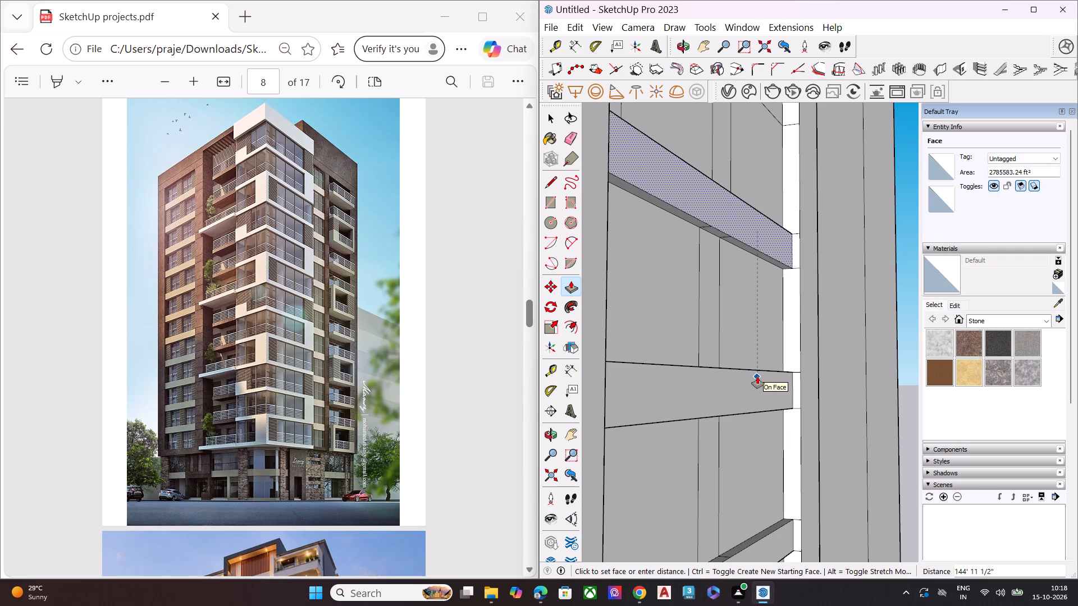
click(761, 373)
Push/Pull the eighth horizontal band from the base outward until it is flush with the seventh band.
scroll(769, 289, down, 10)
key(space)
scroll(760, 217, up, 3)
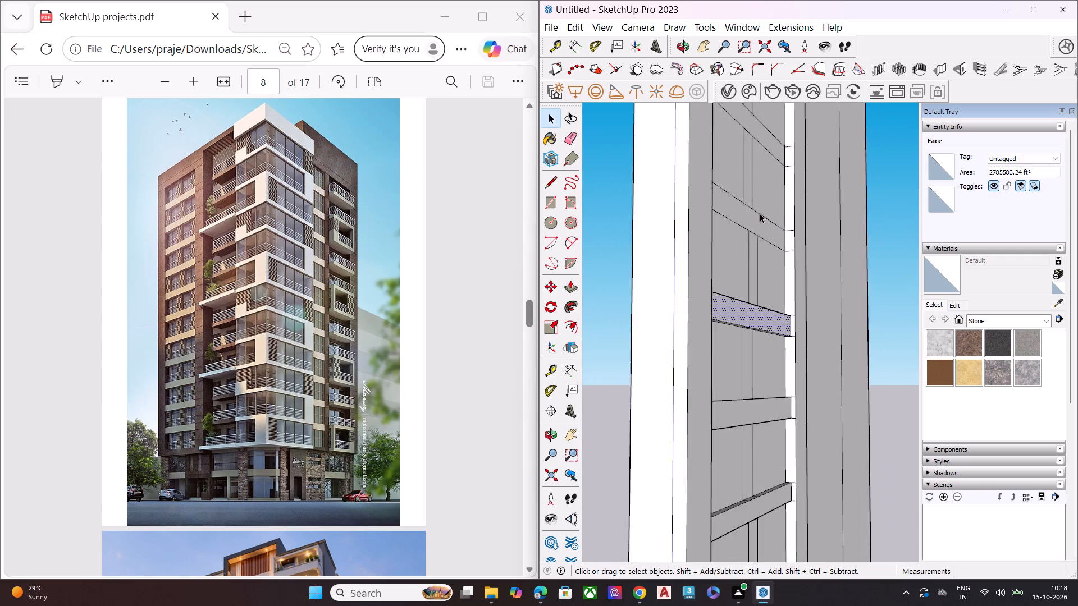
scroll(760, 213, up, 3)
click(751, 231)
key(p)
click(751, 226)
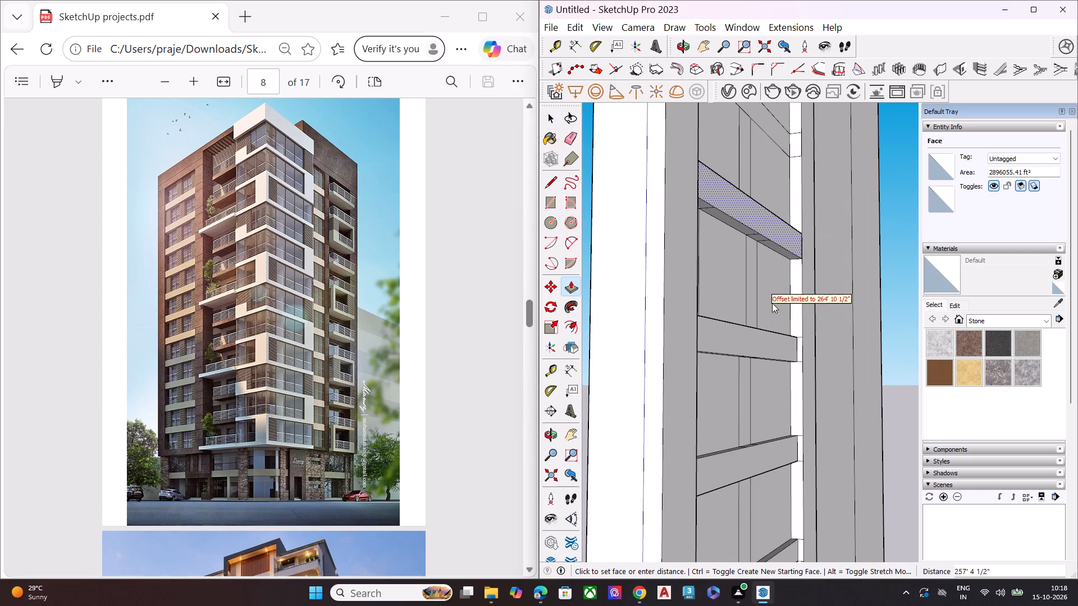
click(775, 330)
Push/Pull the ninth horizontal band from the base outward by 144' 11 1/2", flush with the eighth band.
scroll(770, 309, down, 7)
scroll(770, 190, up, 2)
scroll(770, 186, down, 3)
scroll(769, 186, up, 5)
key(space)
click(759, 232)
key(p)
click(760, 232)
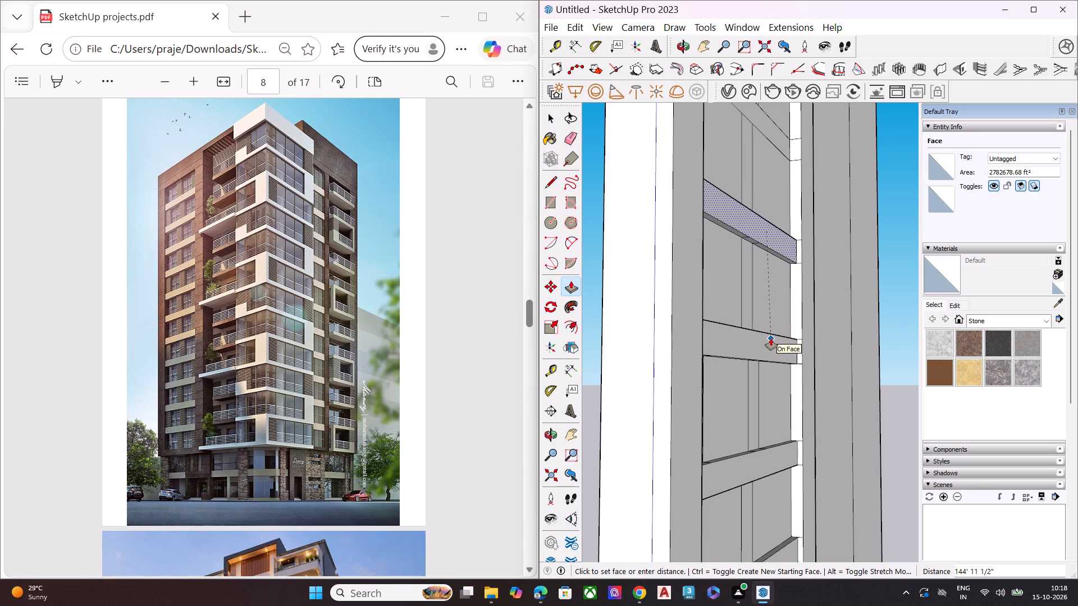
click(771, 338)
Push/Pull the tenth horizontal band from the base outward by 144' 11 1/2", flush with the ninth band.
scroll(753, 330, down, 3)
scroll(756, 332, up, 1)
scroll(756, 332, down, 5)
scroll(760, 182, up, 5)
key(space)
click(757, 241)
key(p)
click(753, 224)
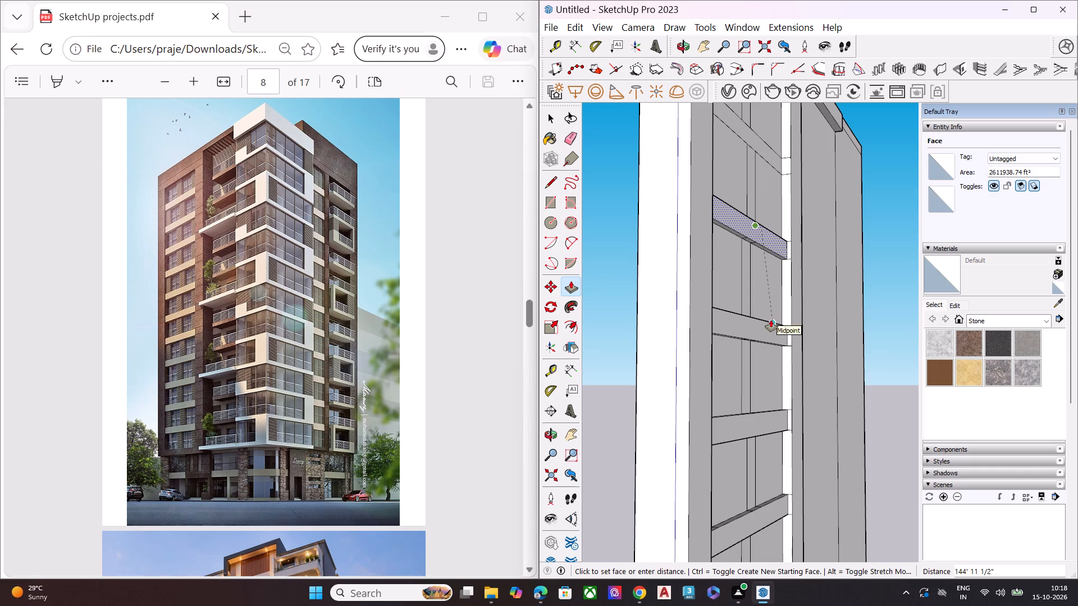
click(771, 320)
key(space)
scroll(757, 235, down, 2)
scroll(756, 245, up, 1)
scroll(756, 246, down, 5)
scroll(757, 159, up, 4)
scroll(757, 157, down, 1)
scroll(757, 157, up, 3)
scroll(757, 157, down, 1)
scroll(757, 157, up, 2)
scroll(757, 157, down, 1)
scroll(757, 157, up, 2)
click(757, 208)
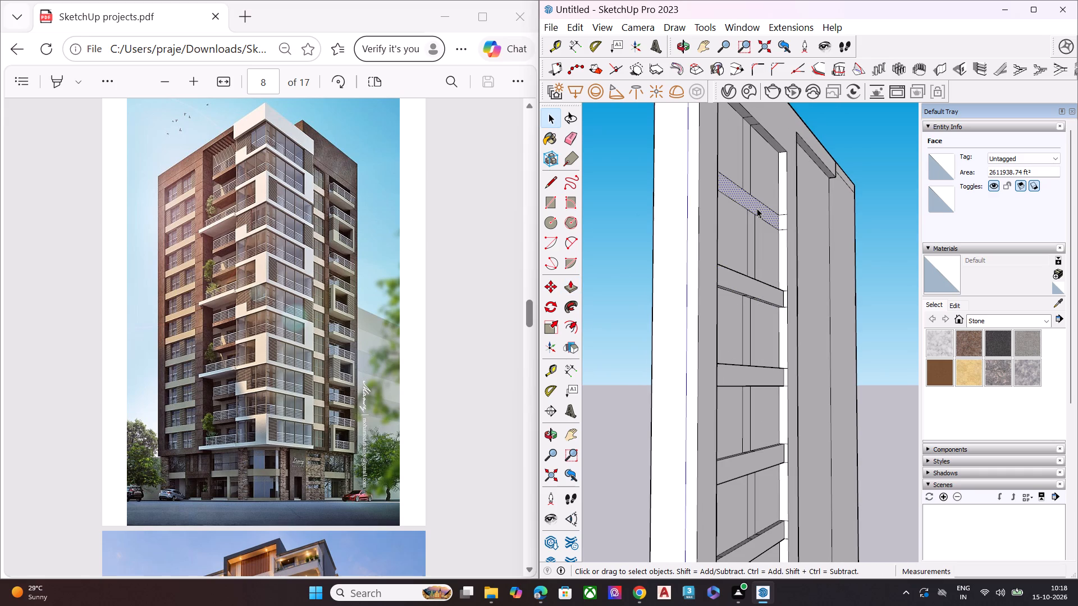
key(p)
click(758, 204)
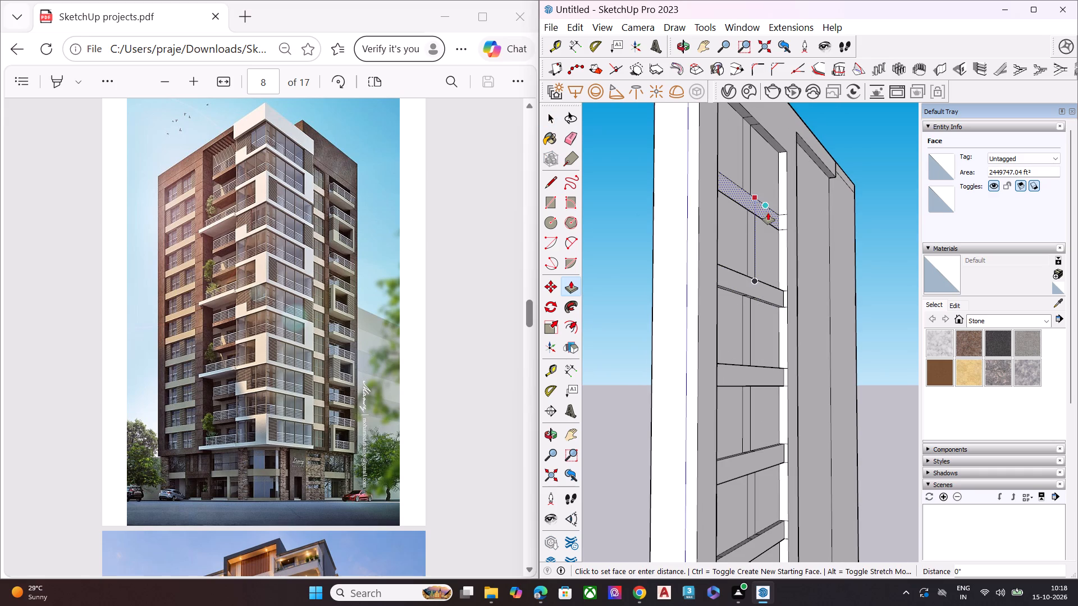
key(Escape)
Push/Pull the topmost horizontal band of the bay inset outward until it is flush with the tenth band.
scroll(760, 195, up, 4)
scroll(759, 195, down, 1)
scroll(759, 195, up, 1)
key(space)
click(756, 206)
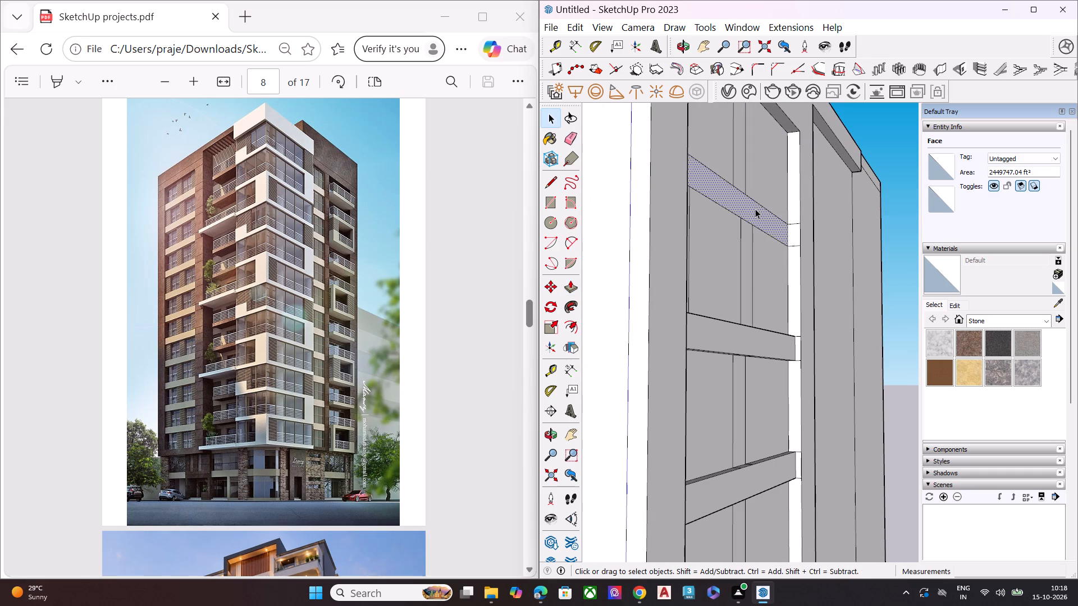
middle_drag(755, 209, 702, 287)
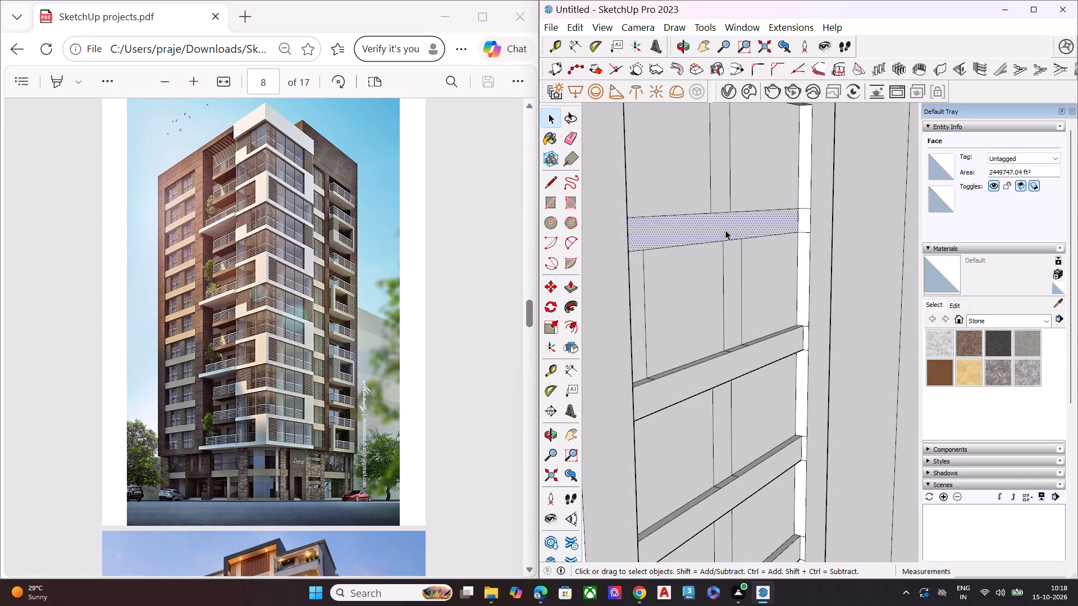
double_click(725, 230)
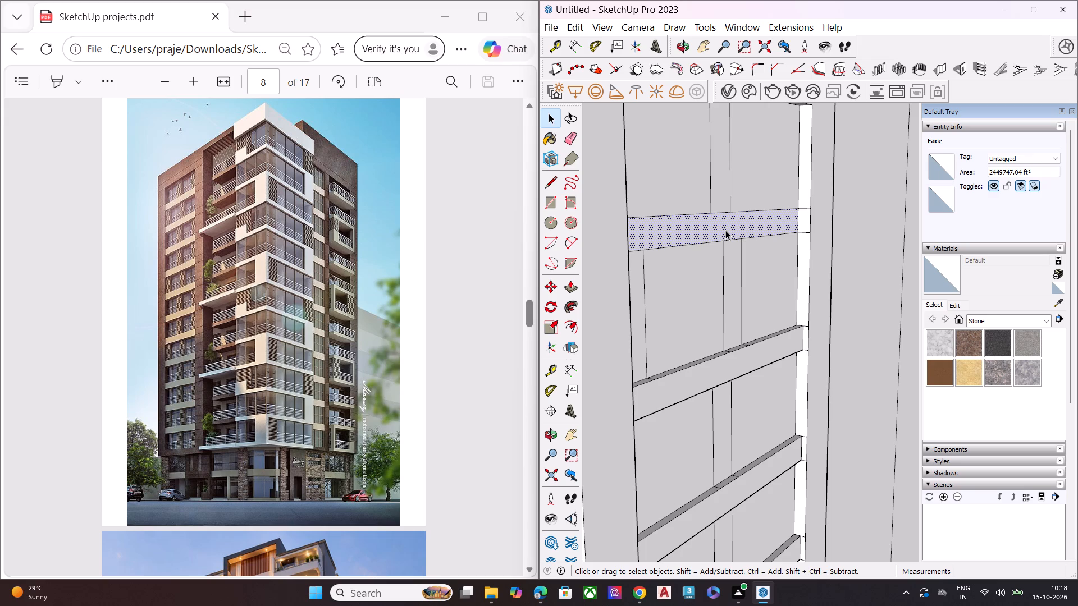
key(p)
click(725, 227)
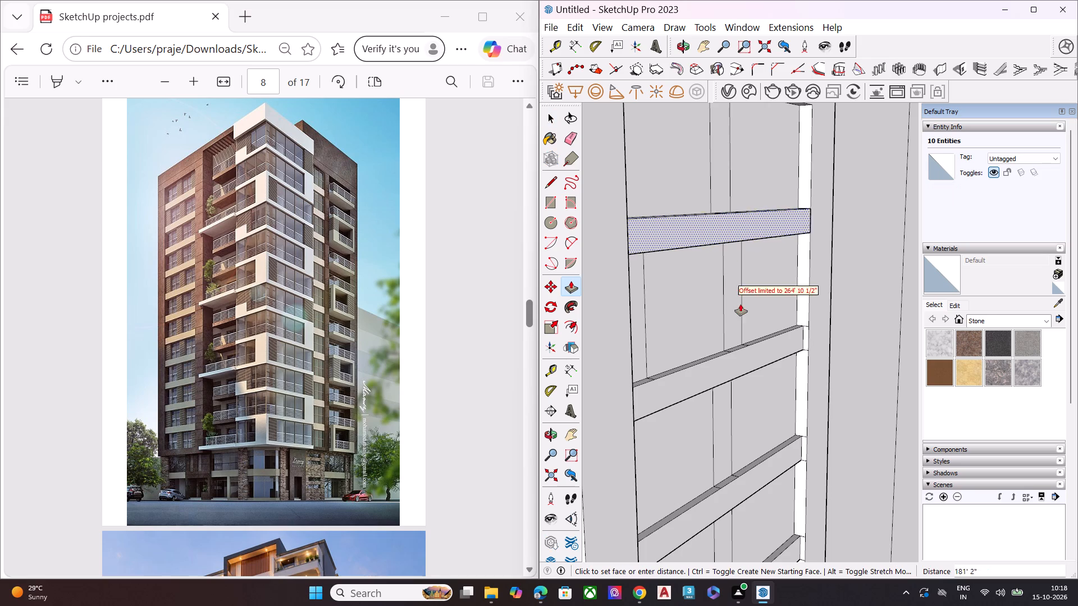
click(744, 343)
key(space)
Examine the whole facade from the front, checking the extruded bands across all storeys of the bay inset.
scroll(724, 267, down, 6)
middle_drag(764, 262, 759, 262)
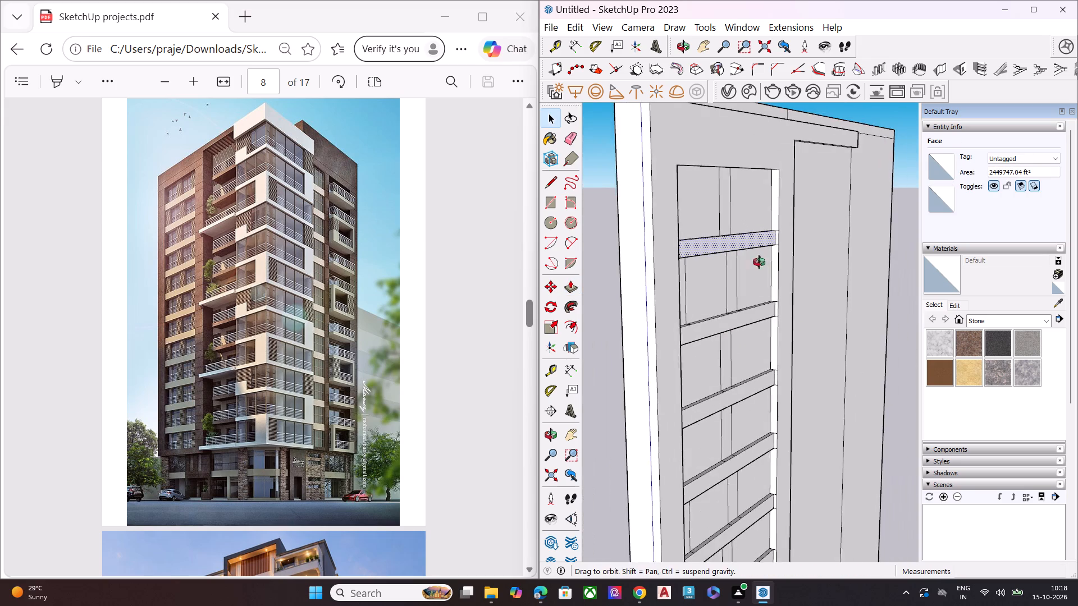
middle_drag(759, 262, 576, 215)
scroll(680, 179, down, 5)
scroll(691, 192, up, 1)
scroll(696, 201, down, 2)
middle_drag(719, 295, 632, 305)
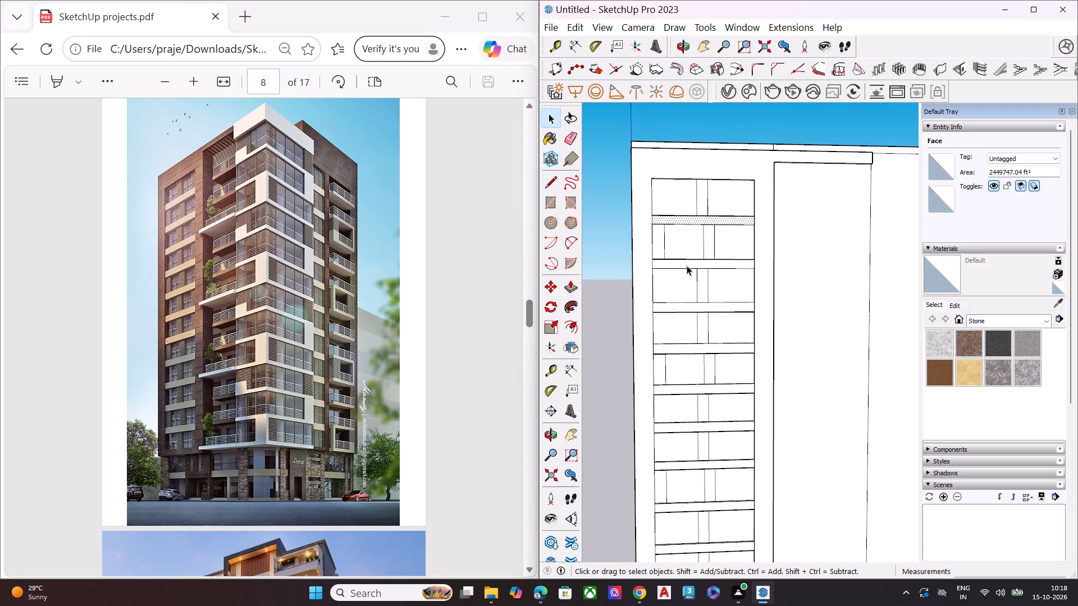
scroll(687, 265, down, 8)
middle_drag(691, 314, 664, 324)
scroll(688, 339, up, 2)
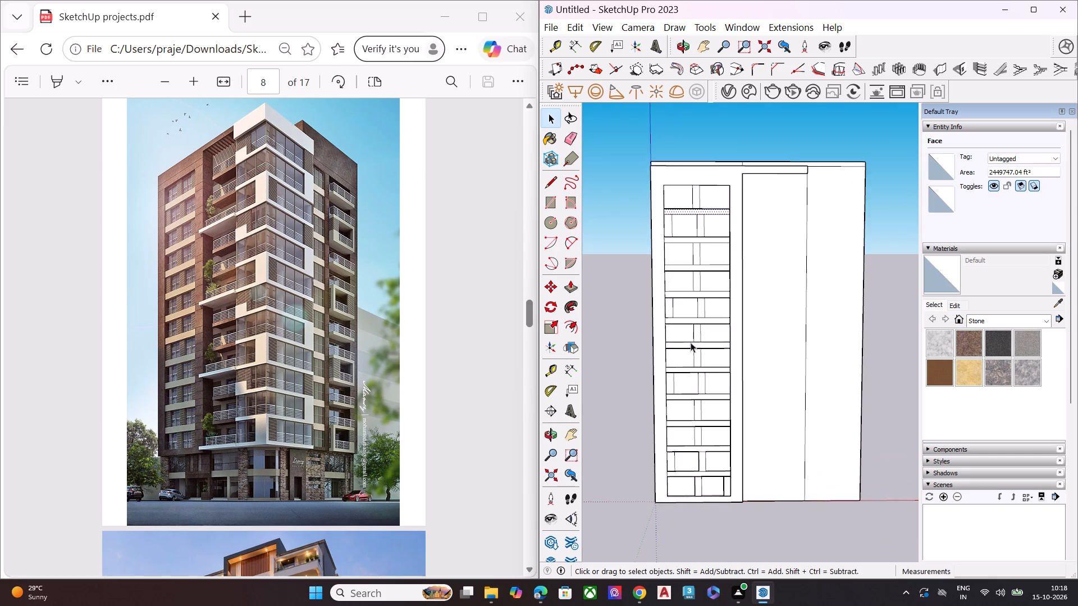
scroll(691, 342, up, 3)
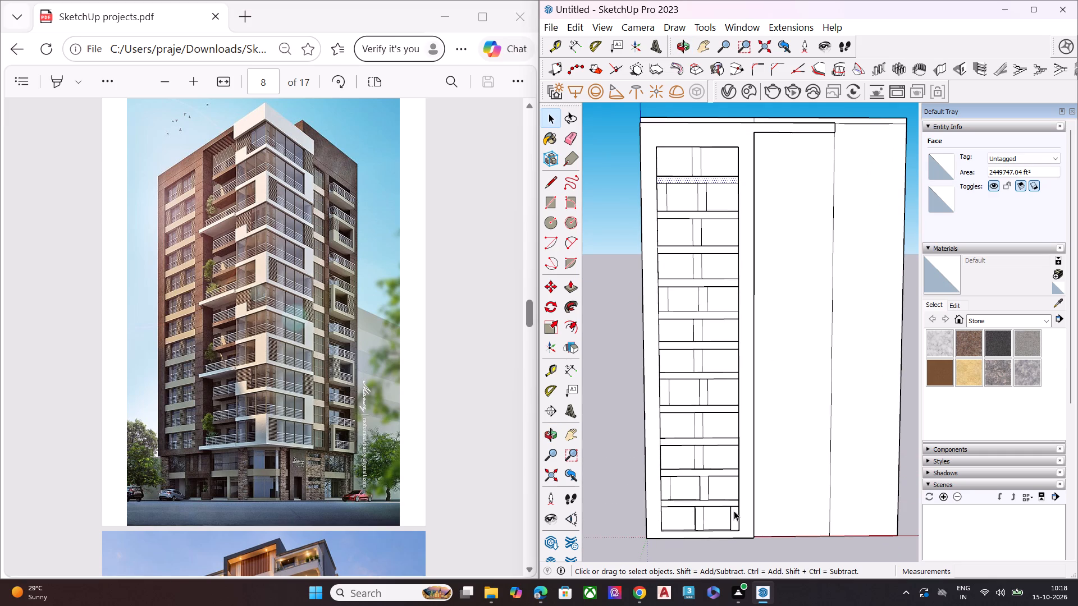
Draw a vertical line about 24005' 5 1/2" long from the top corner of the ground-storey strip up to the bay inset's top.
scroll(734, 514, up, 14)
middle_drag(729, 503, 734, 346)
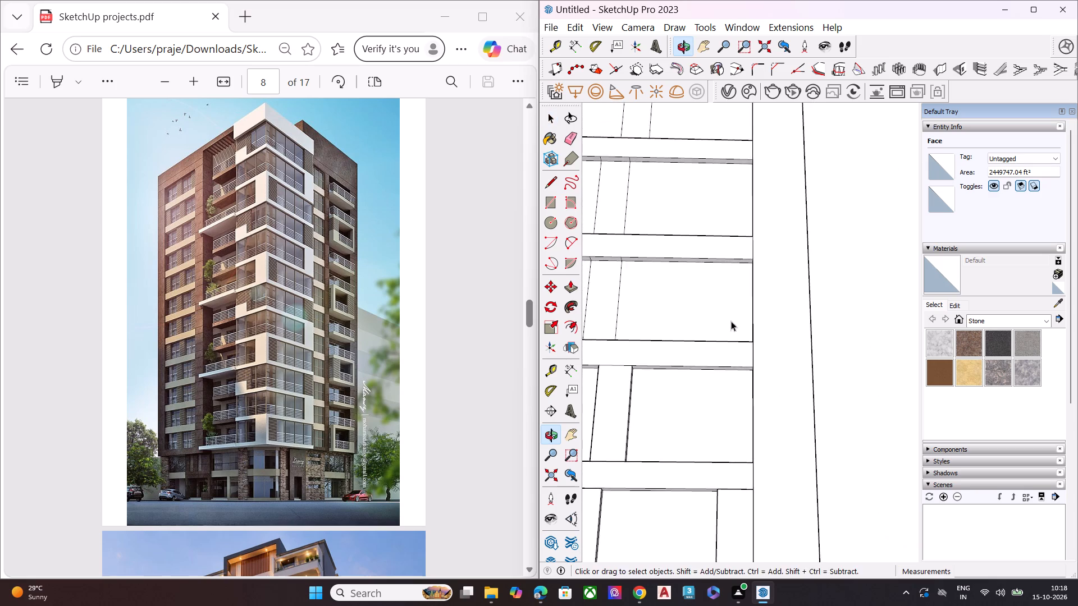
middle_drag(735, 285, 767, 125)
scroll(767, 125, up, 1)
scroll(707, 361, down, 1)
scroll(707, 361, up, 1)
scroll(707, 362, down, 2)
key(l)
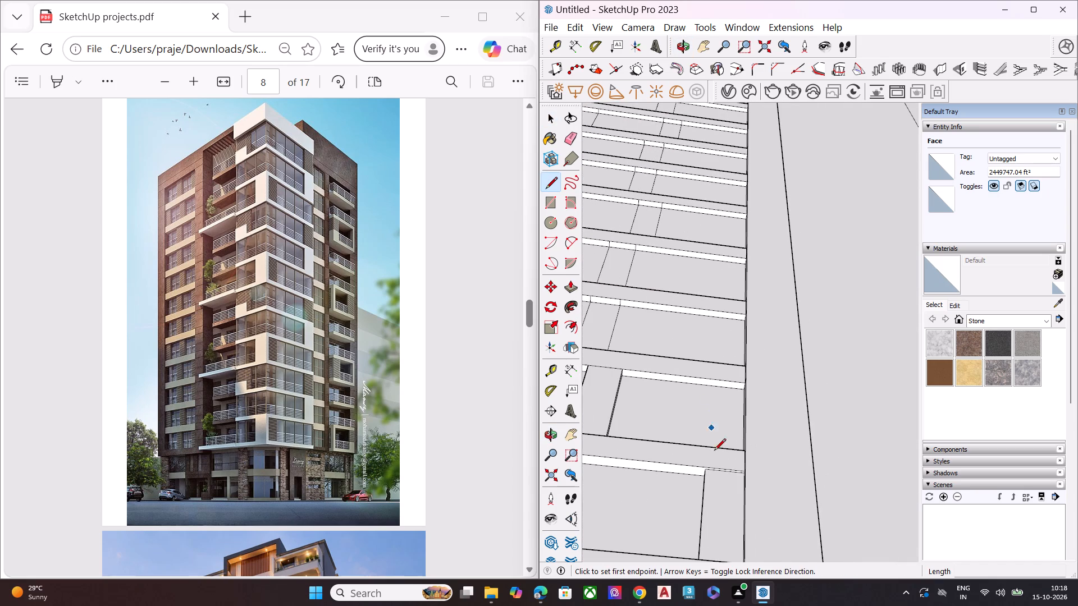
middle_drag(702, 472, 788, 457)
scroll(737, 460, up, 4)
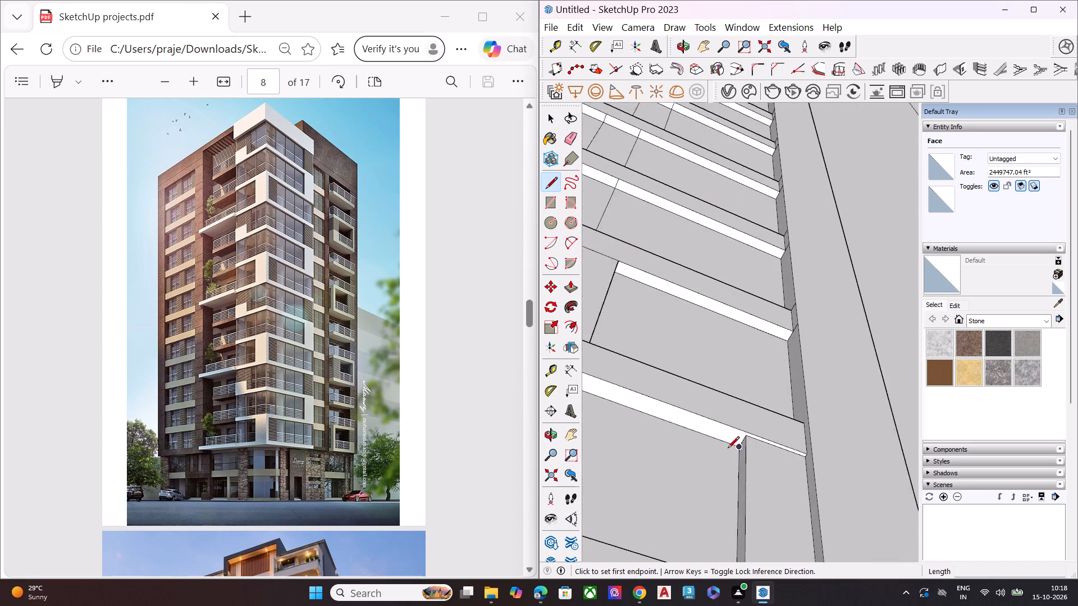
scroll(728, 449, up, 2)
click(739, 447)
scroll(734, 306, down, 4)
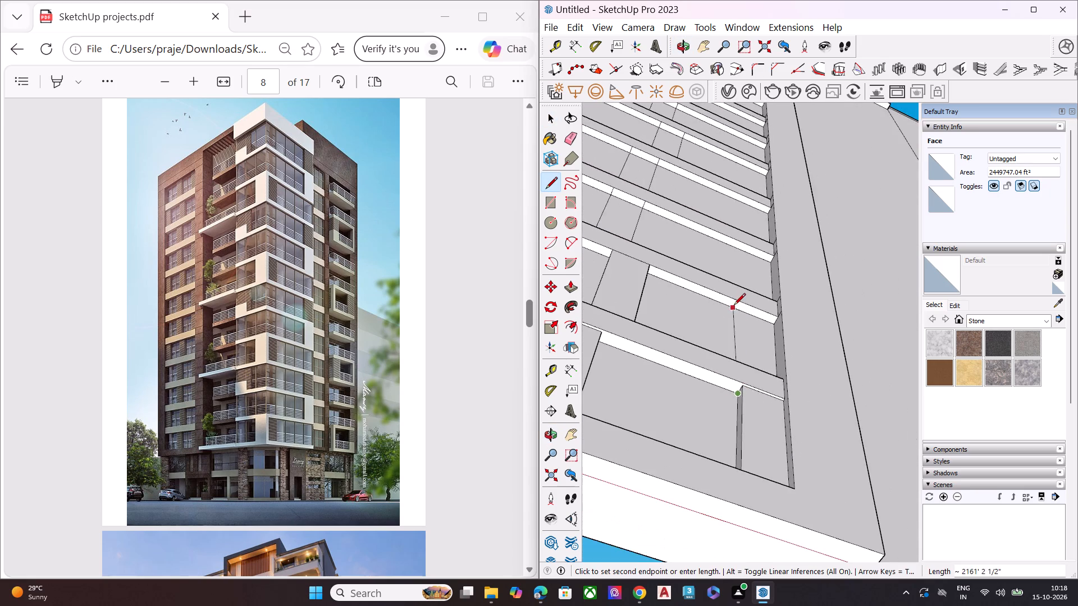
scroll(744, 295, down, 2)
scroll(744, 297, up, 1)
scroll(744, 306, down, 10)
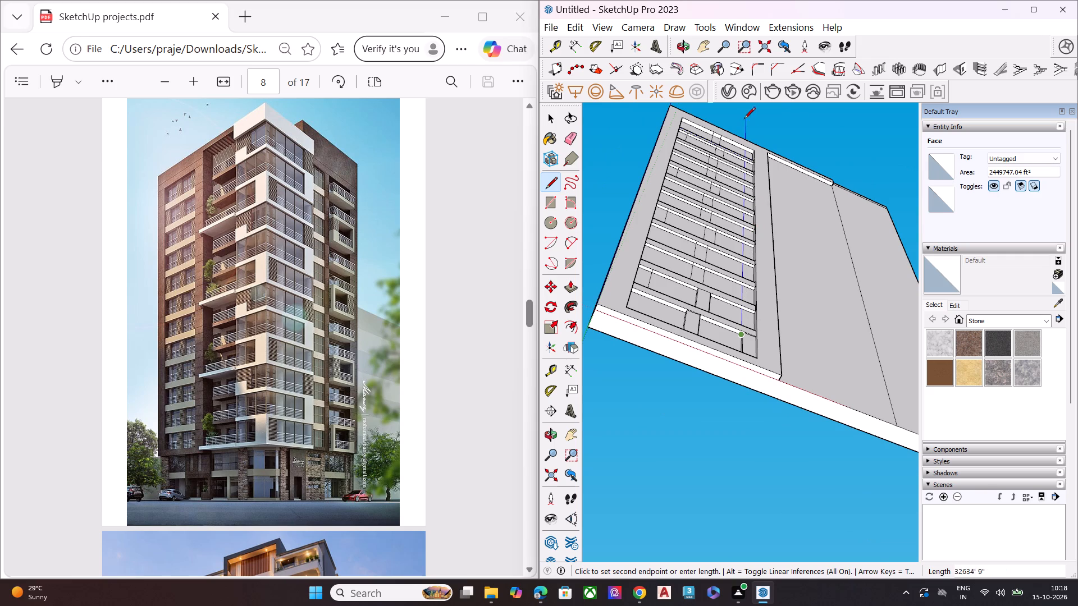
scroll(750, 141, up, 7)
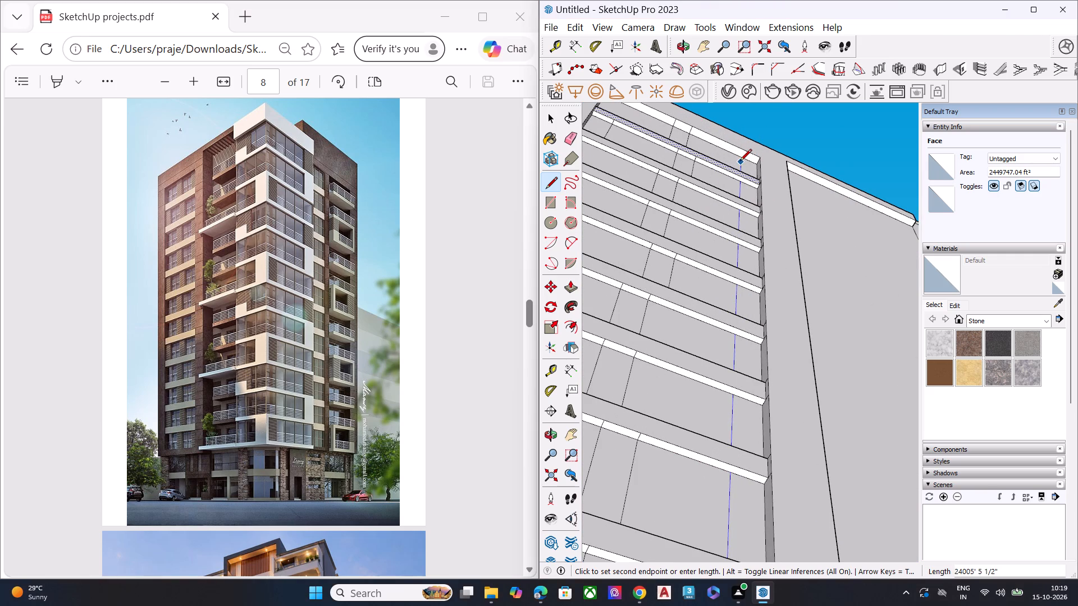
click(741, 159)
key(space)
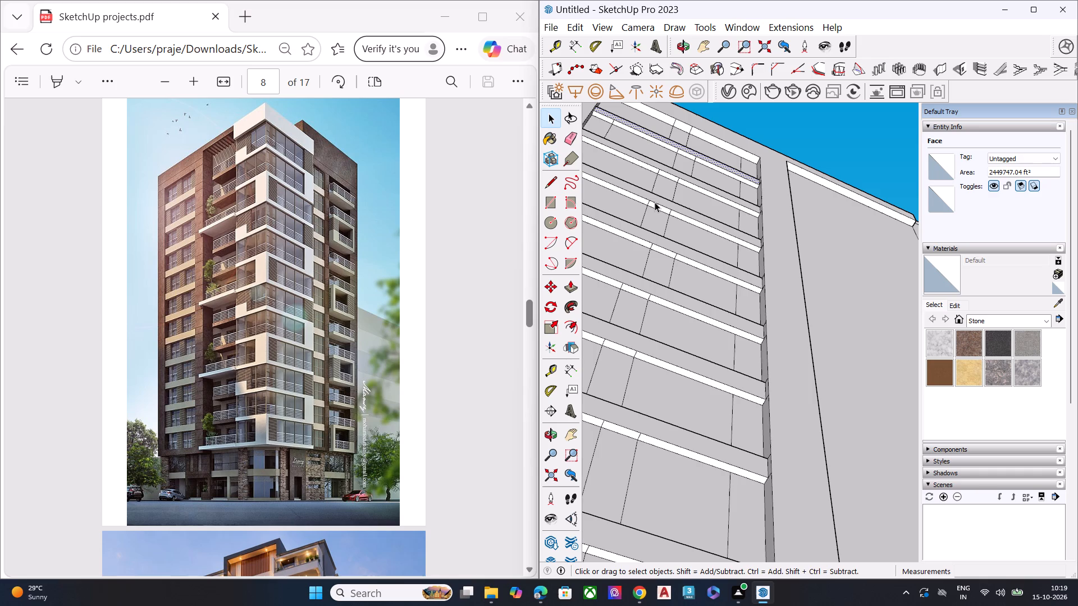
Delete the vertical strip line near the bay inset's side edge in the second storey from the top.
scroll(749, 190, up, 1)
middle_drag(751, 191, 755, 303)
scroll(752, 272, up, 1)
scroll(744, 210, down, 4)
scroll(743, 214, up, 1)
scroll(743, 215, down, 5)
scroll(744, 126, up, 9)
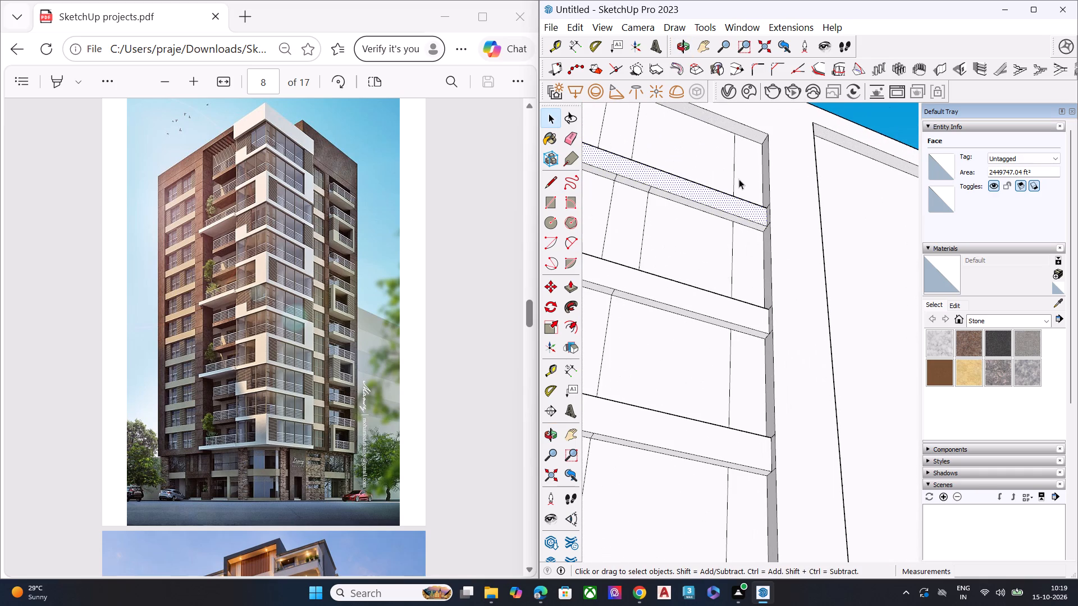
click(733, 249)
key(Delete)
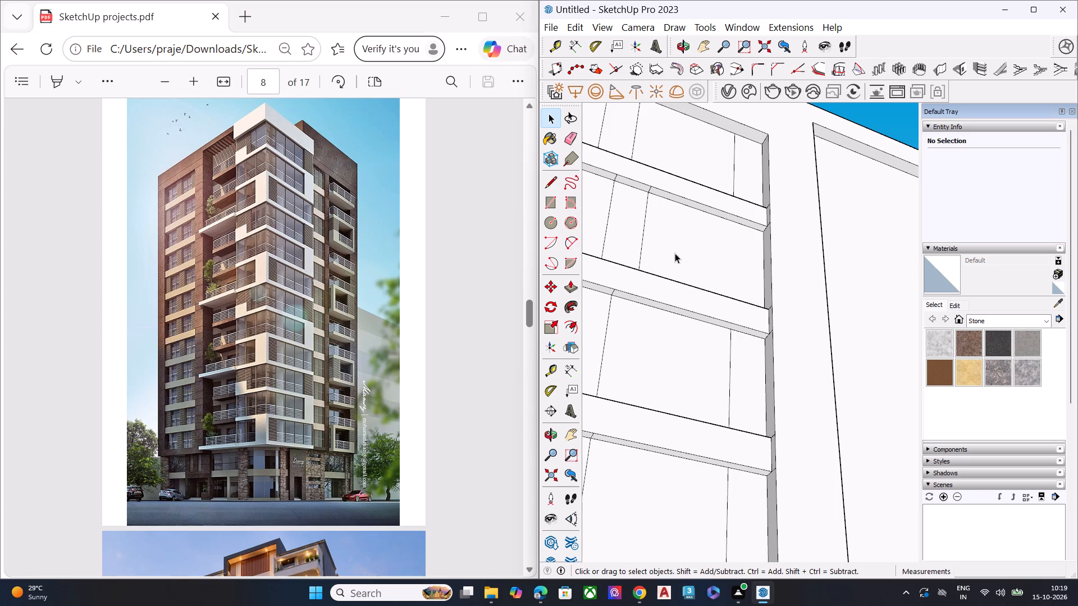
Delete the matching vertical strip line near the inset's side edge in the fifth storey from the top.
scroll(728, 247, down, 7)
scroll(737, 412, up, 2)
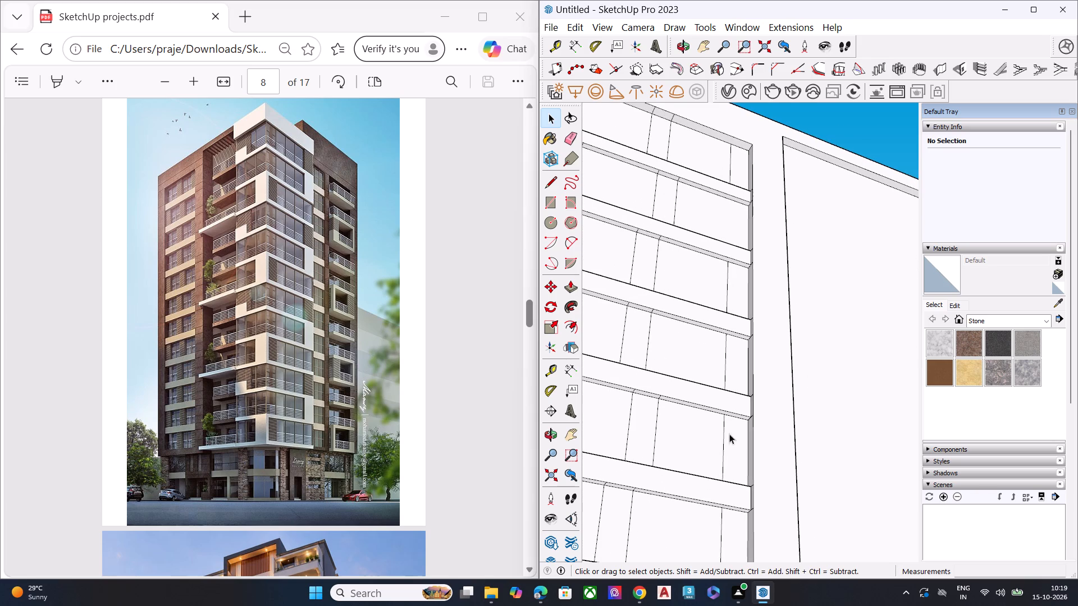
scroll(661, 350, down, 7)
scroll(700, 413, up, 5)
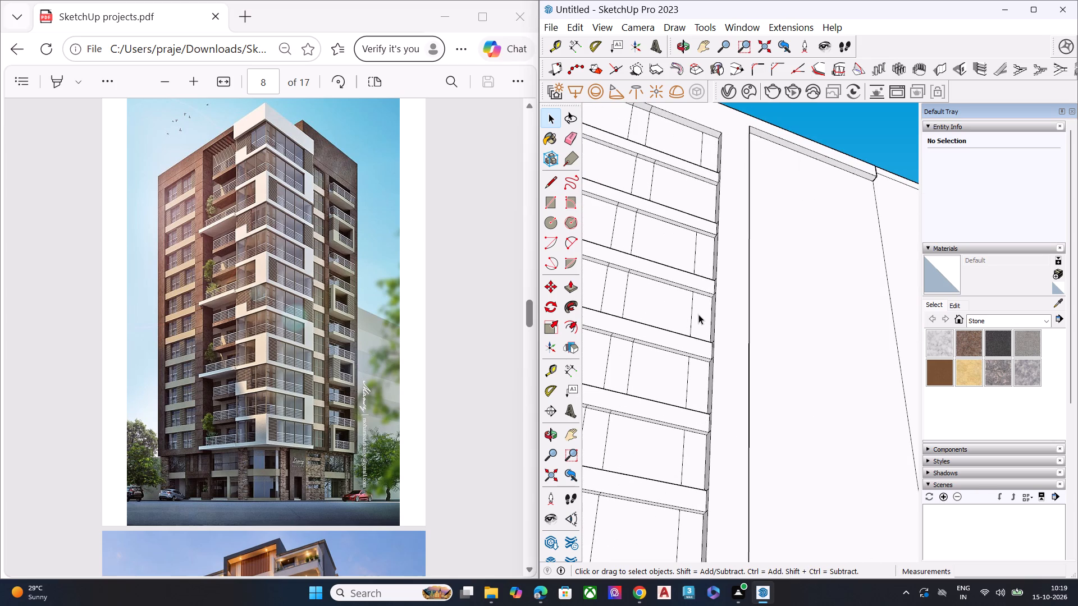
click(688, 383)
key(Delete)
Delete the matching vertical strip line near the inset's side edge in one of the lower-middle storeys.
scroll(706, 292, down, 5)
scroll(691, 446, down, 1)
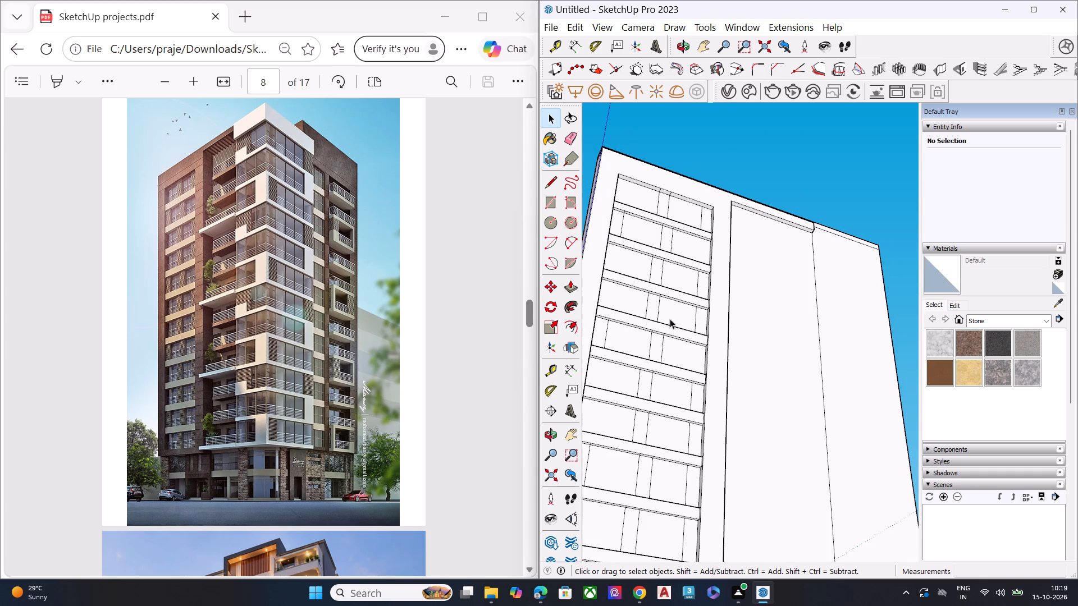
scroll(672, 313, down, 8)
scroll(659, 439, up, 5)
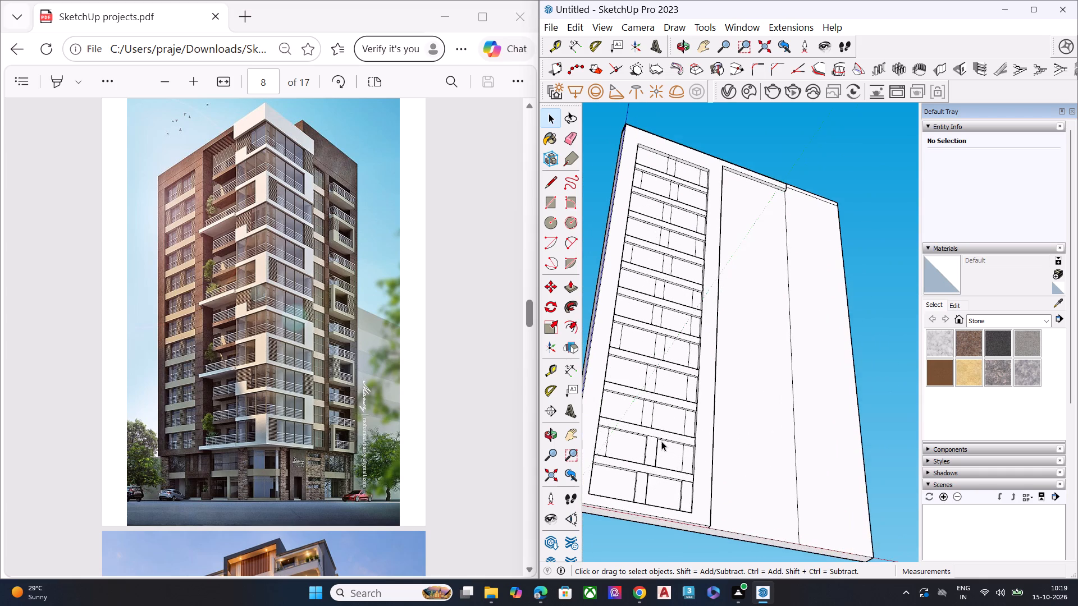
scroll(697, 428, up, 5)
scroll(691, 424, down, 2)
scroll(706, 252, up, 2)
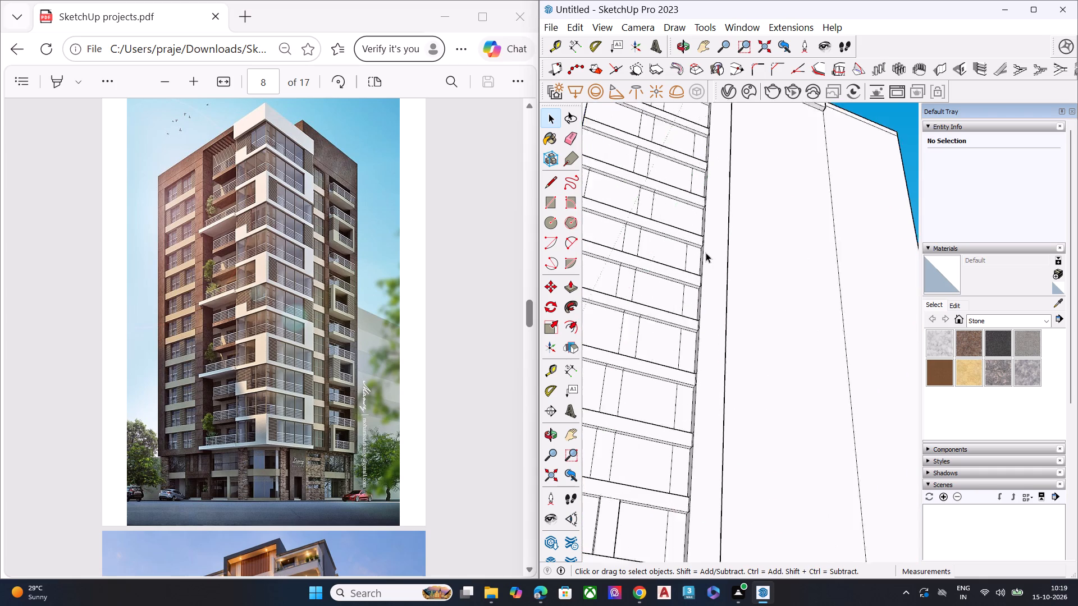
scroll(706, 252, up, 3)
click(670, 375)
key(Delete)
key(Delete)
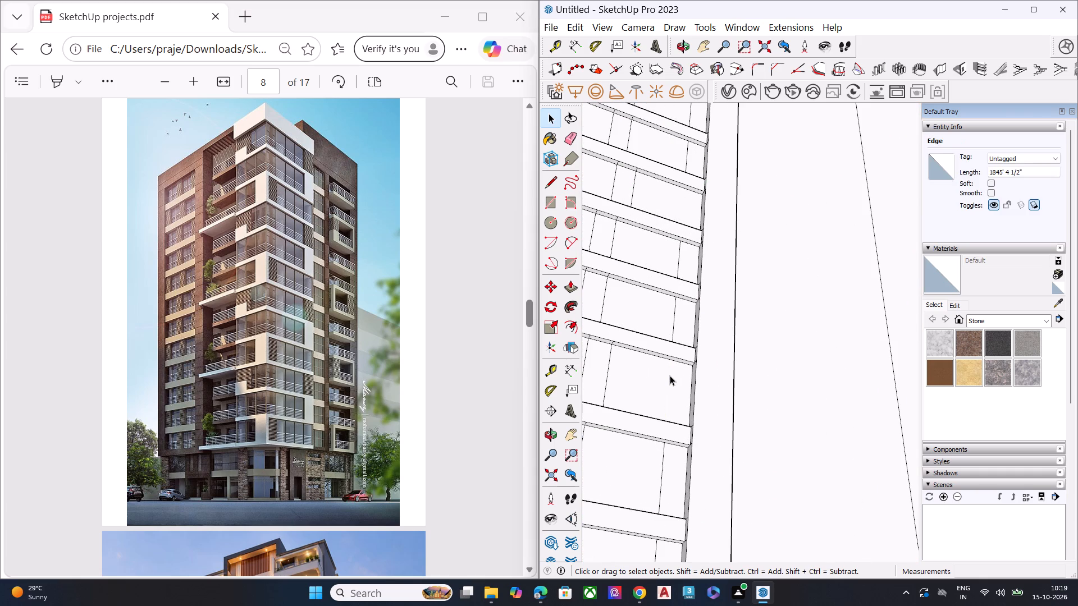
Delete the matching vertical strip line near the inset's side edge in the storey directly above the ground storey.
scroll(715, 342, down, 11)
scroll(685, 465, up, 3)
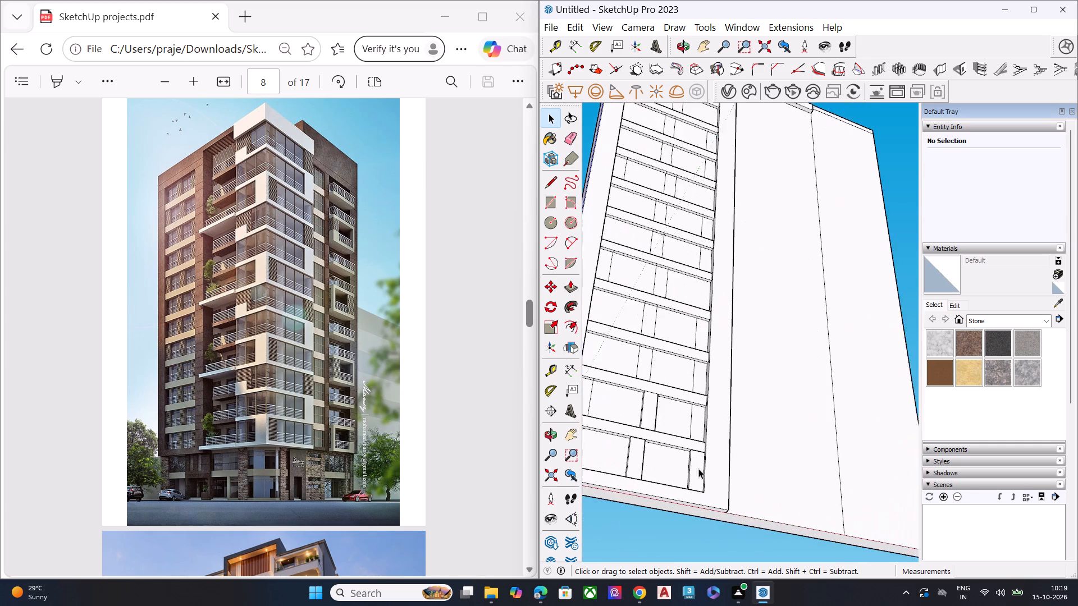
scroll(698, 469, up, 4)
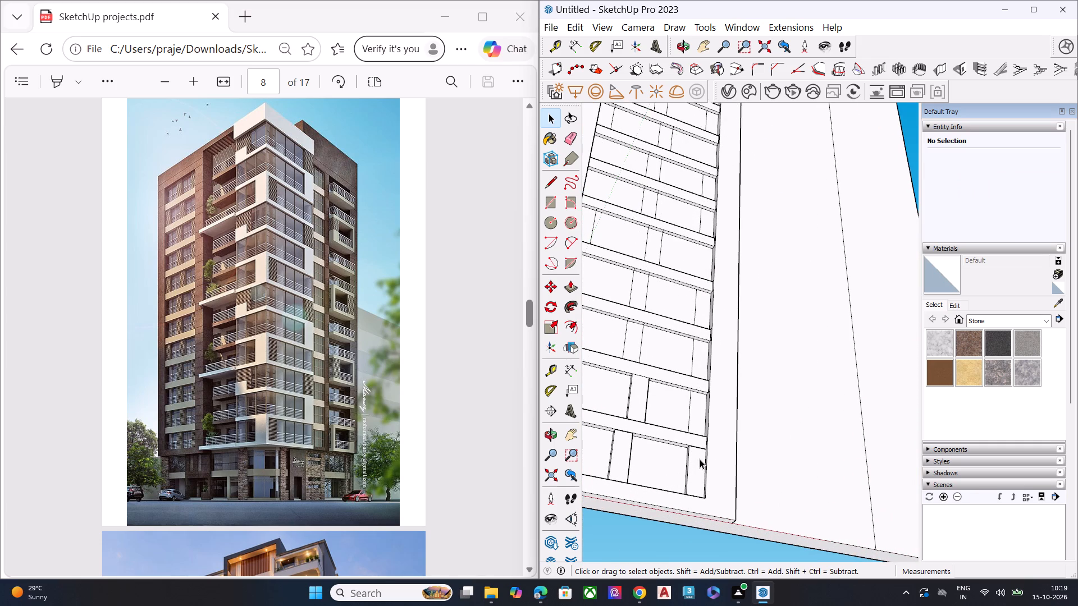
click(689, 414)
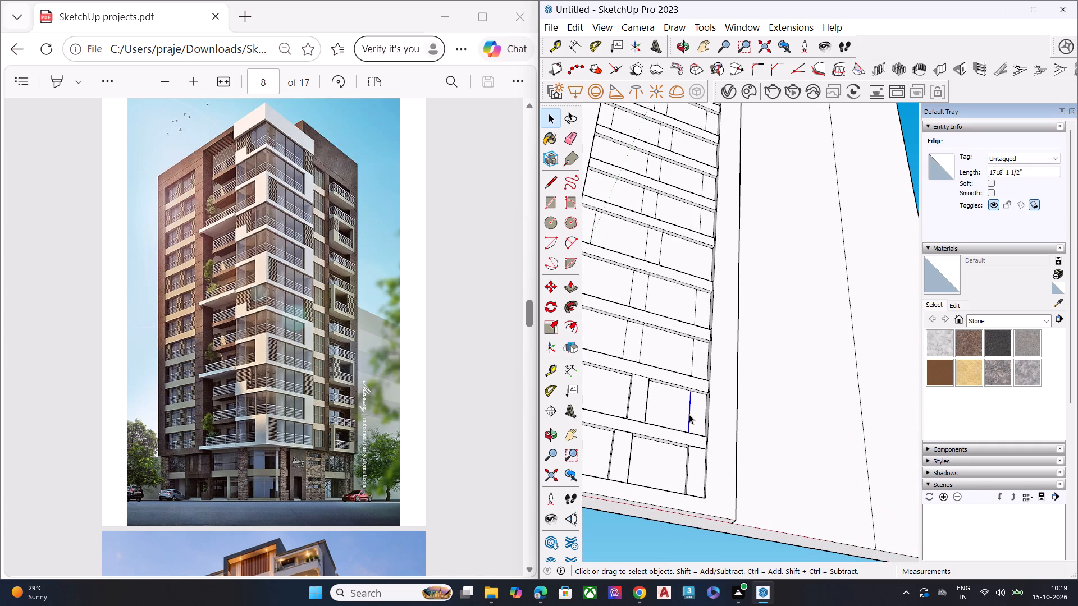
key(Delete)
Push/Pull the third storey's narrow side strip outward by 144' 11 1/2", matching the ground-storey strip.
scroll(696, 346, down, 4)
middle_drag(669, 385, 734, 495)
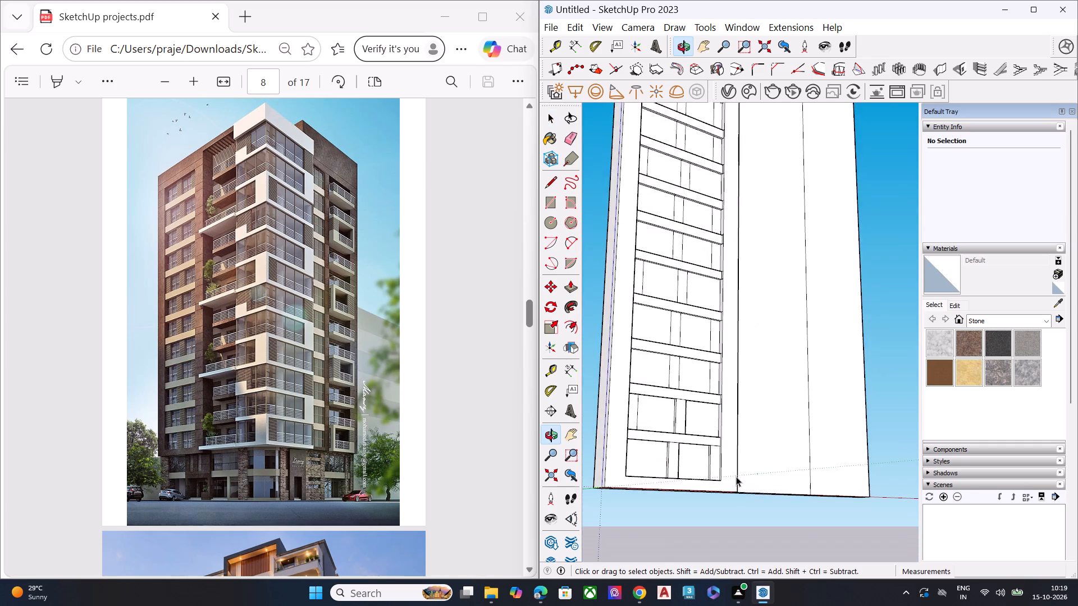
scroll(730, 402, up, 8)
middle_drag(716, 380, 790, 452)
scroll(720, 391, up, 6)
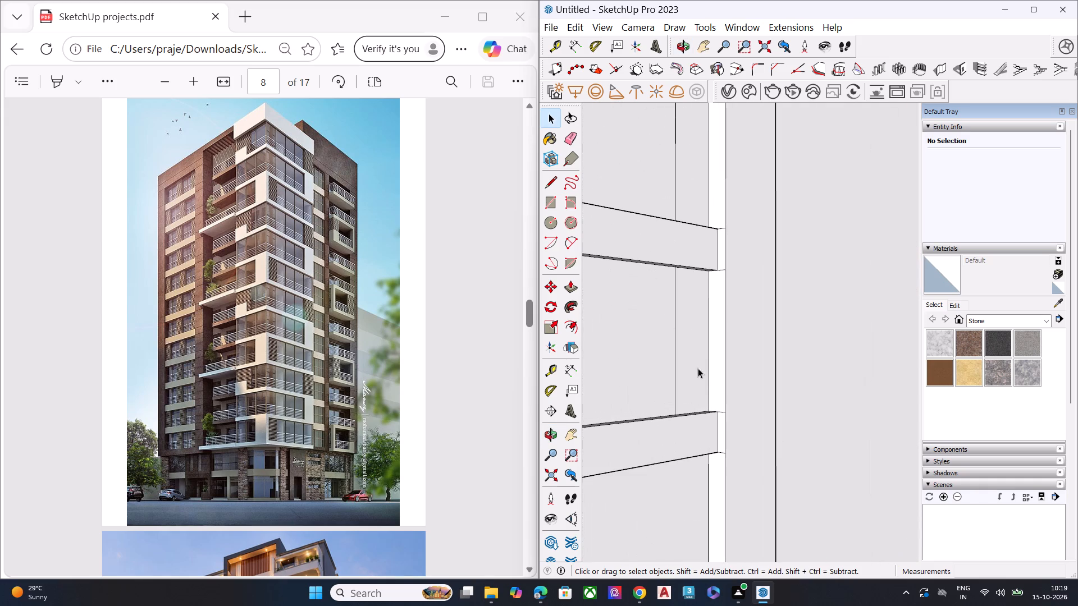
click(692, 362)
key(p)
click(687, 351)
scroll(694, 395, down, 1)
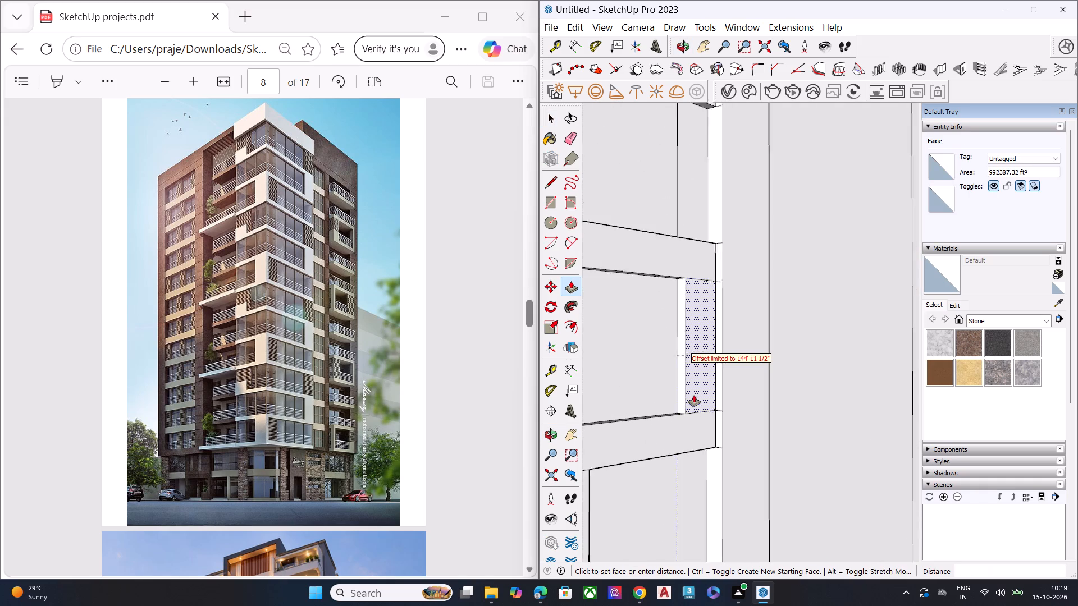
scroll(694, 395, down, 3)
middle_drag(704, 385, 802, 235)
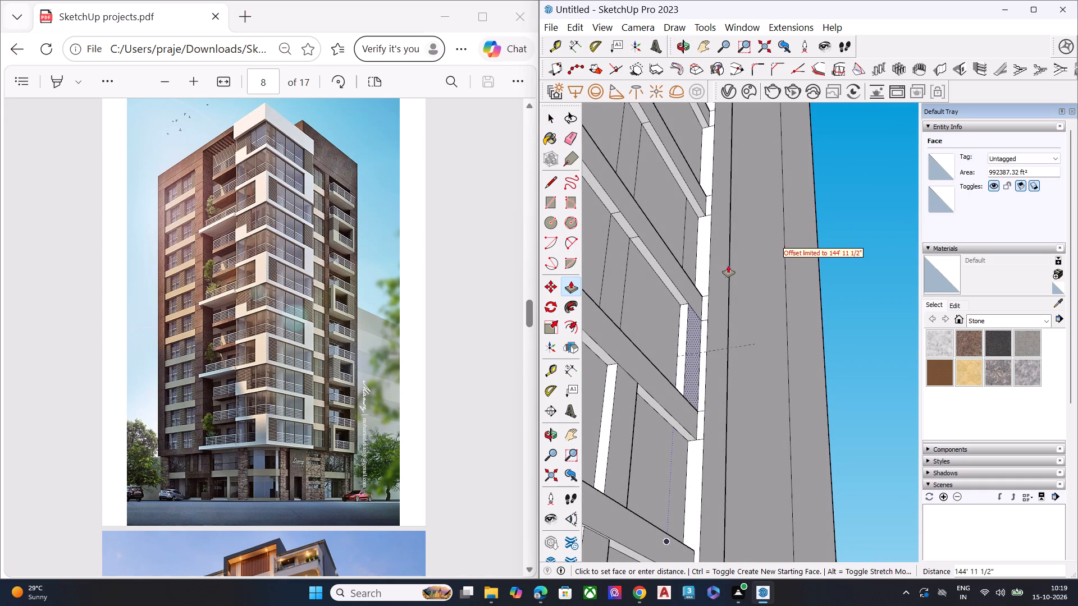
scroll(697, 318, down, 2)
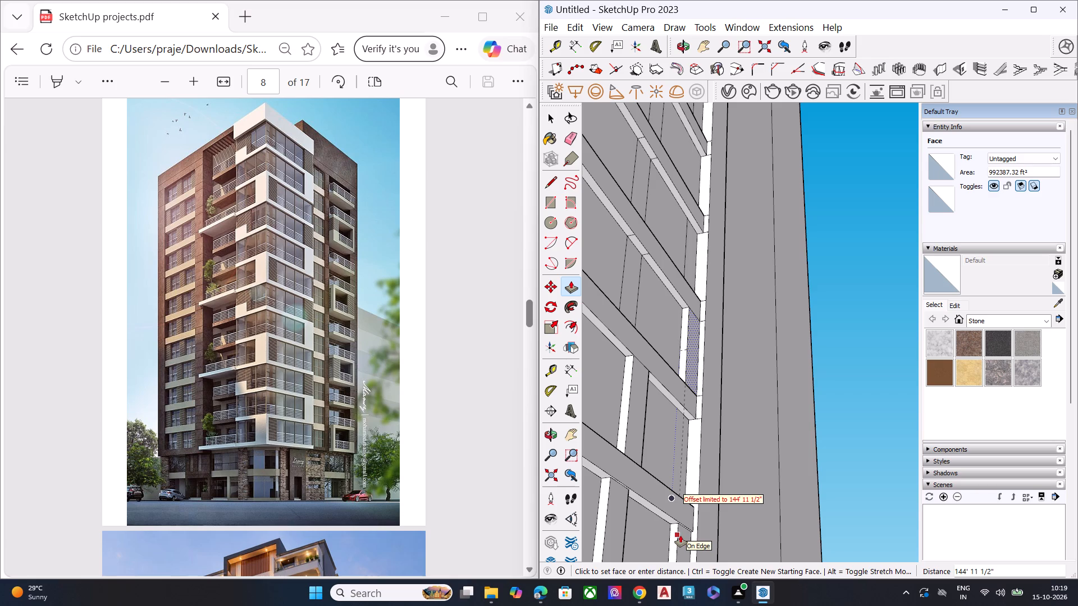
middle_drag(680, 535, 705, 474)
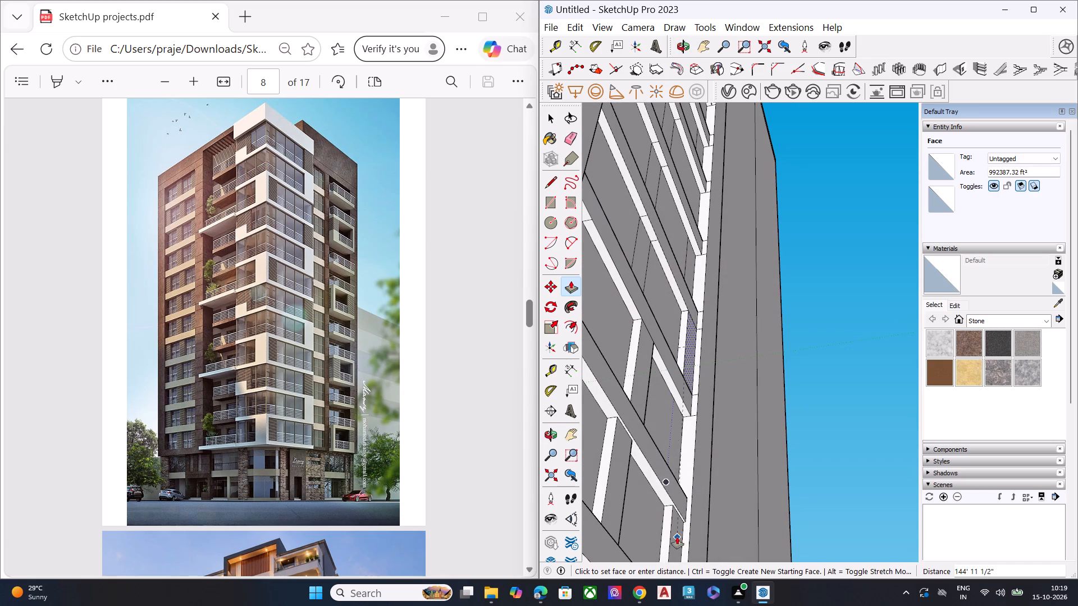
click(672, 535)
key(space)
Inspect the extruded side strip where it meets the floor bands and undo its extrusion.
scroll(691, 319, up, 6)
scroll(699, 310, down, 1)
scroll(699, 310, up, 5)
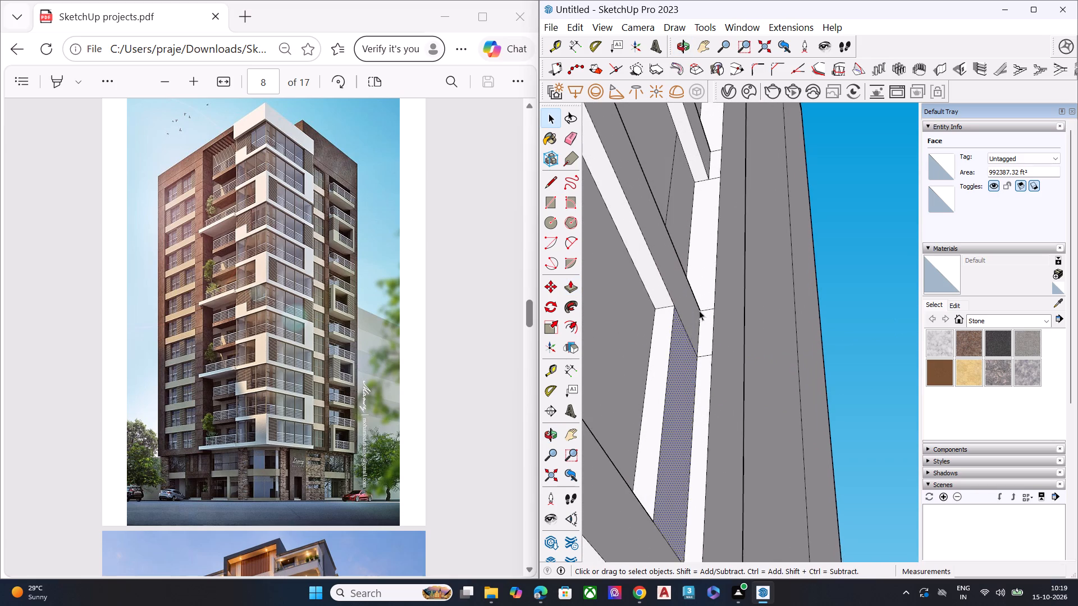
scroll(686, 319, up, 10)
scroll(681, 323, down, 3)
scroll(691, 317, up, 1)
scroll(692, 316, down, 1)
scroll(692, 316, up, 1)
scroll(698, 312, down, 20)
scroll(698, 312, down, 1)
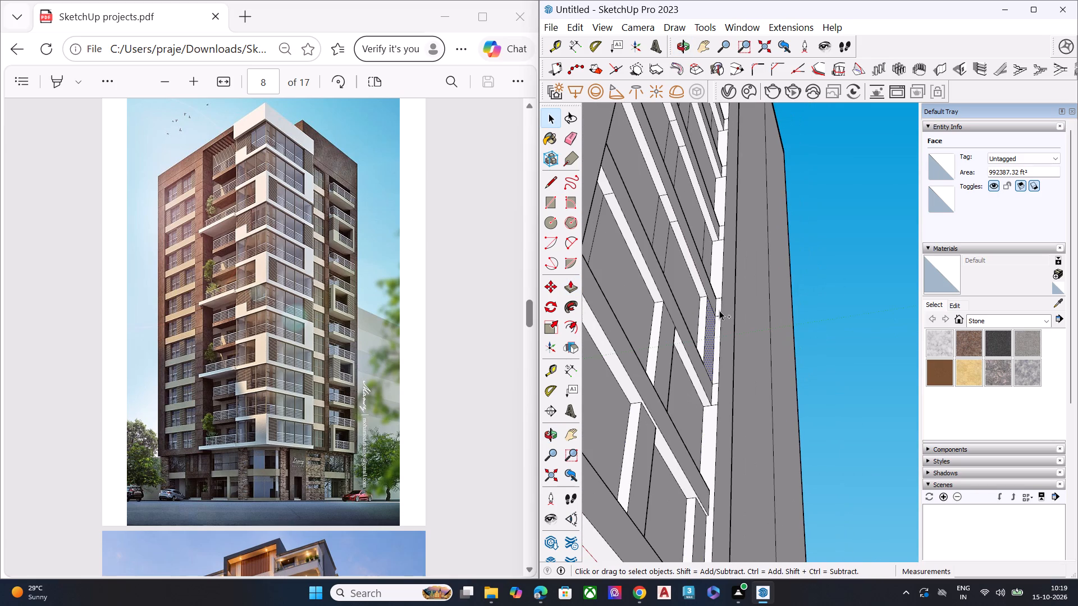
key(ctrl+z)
Examine the facade from the side and close up, checking how far the floor bands and strips sit behind the outer frame.
middle_click(711, 309)
scroll(719, 279, down, 8)
middle_drag(711, 319, 718, 532)
middle_drag(712, 431, 723, 440)
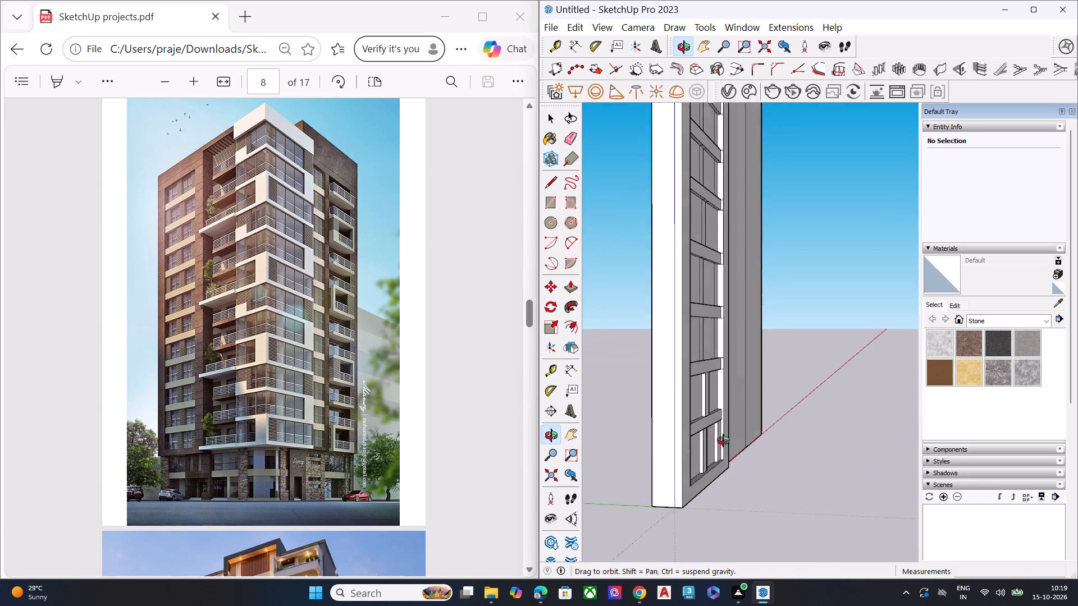
middle_drag(723, 440, 675, 531)
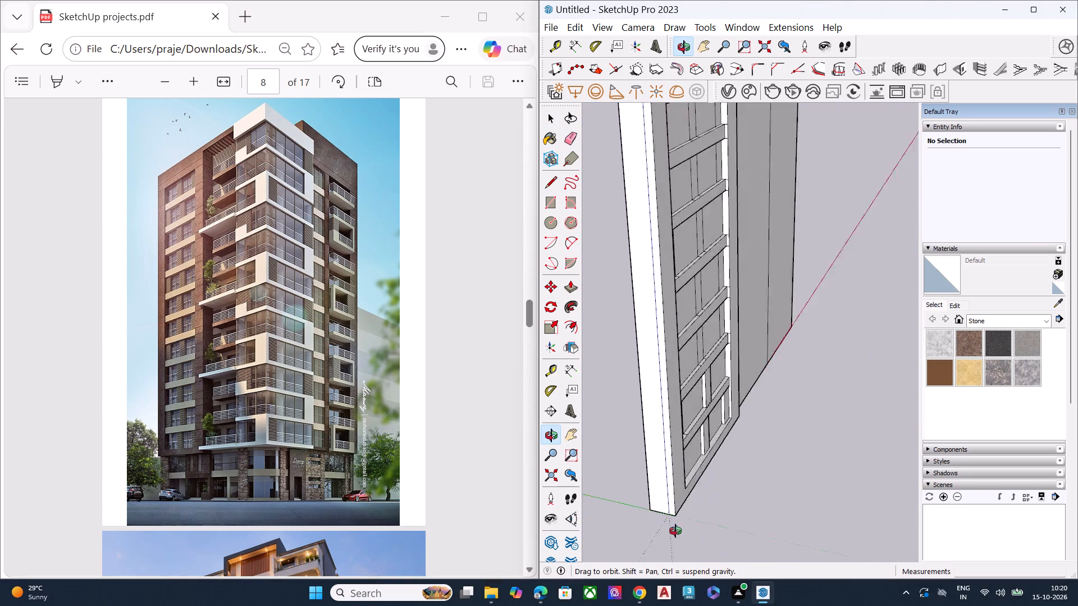
middle_drag(675, 531, 788, 19)
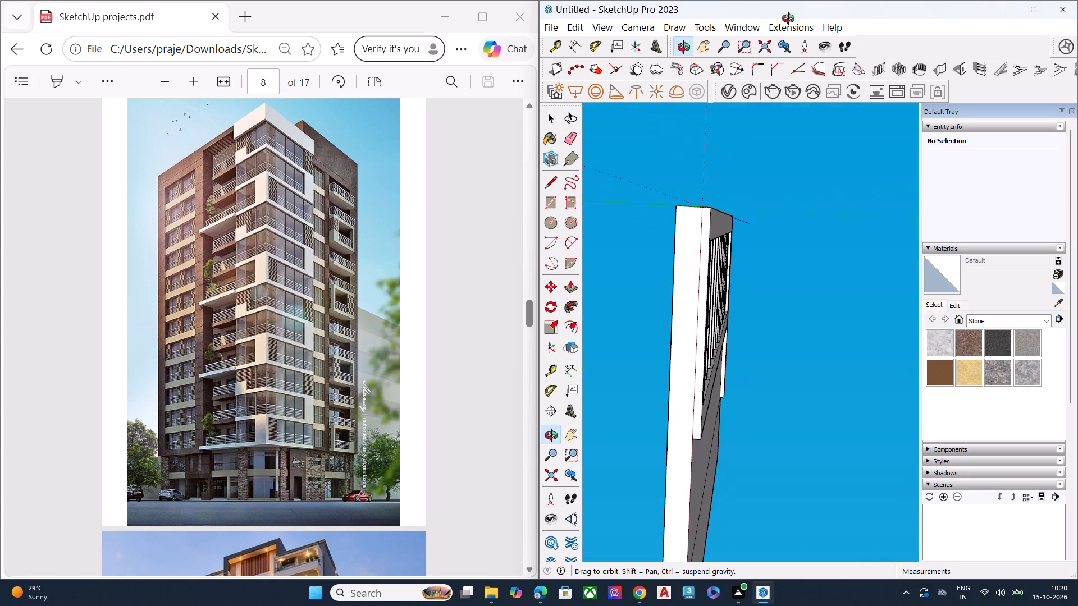
middle_drag(788, 19, 721, 511)
scroll(700, 442, up, 4)
scroll(697, 437, down, 1)
scroll(697, 437, up, 3)
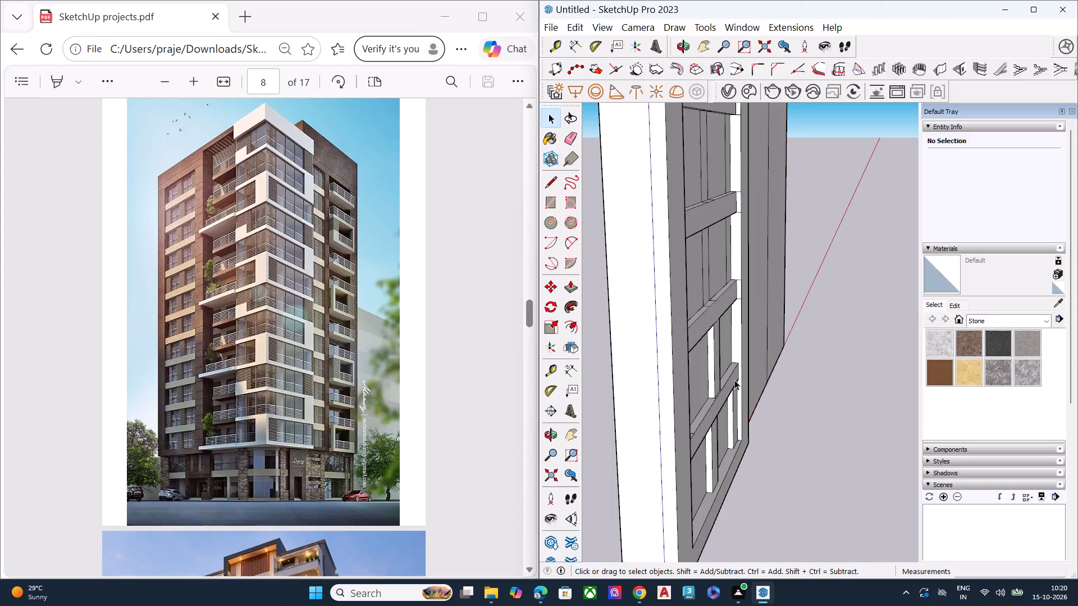
scroll(742, 313, up, 9)
click(684, 244)
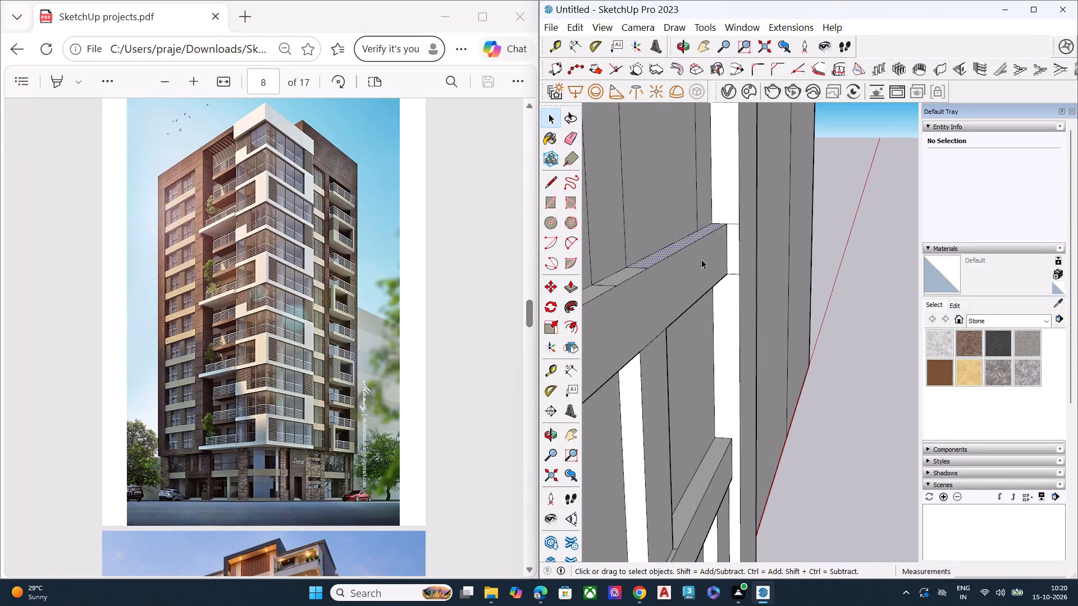
Undo back through the strip-line edits and every floor-band extrusion above the band that tops the ground storey.
scroll(702, 261, down, 5)
scroll(707, 267, up, 1)
scroll(708, 267, down, 1)
key(space)
key(ctrl+z)
key(ctrl+z)
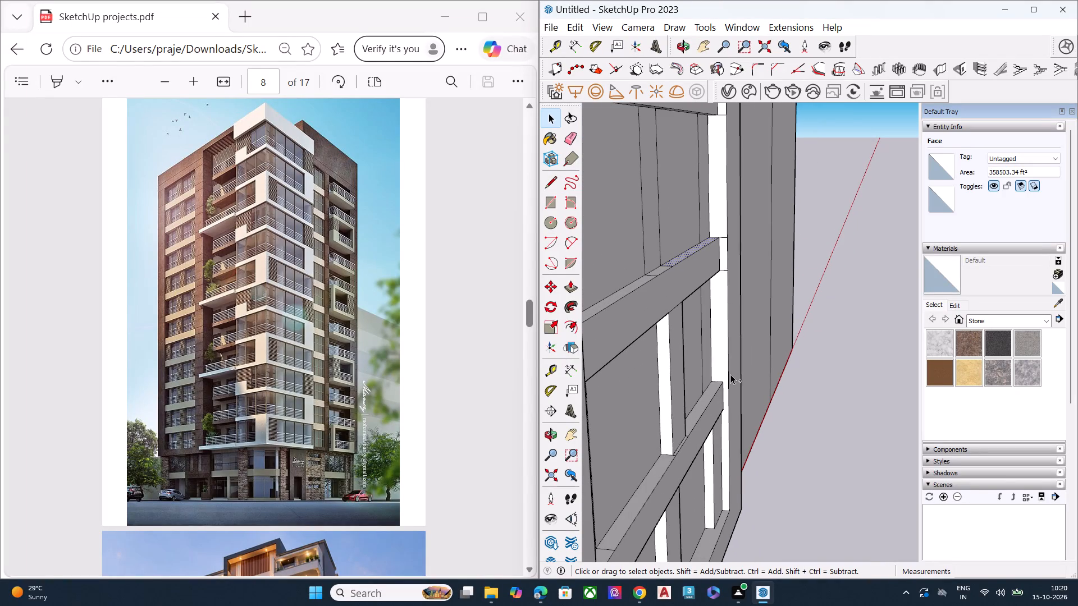
key(ctrl+z)
key(ctrl+z)
key(ctrl+z)
key(ctrl+z)
key(ctrl+z)
key(ctrl+z)
key(ctrl+z)
key(ctrl+z)
key(ctrl+z)
key(ctrl+z)
key(ctrl+z)
key(ctrl+z)
key(ctrl+z)
key(ctrl+z)
key(ctrl+z)
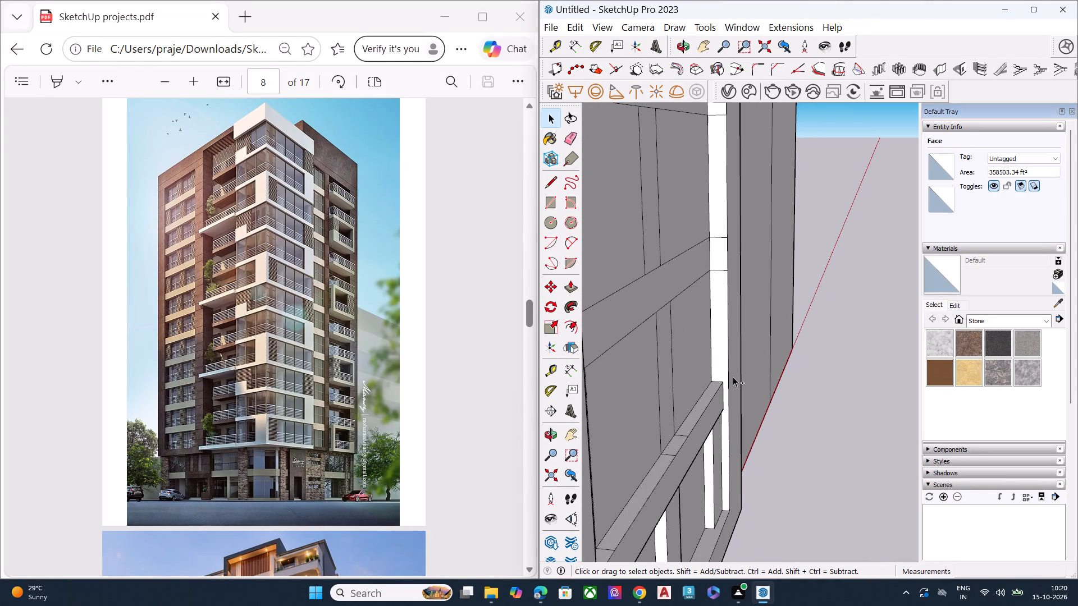
key(ctrl+z)
ctrl+scroll(700, 375, down, 8)
key(ctrl+z)
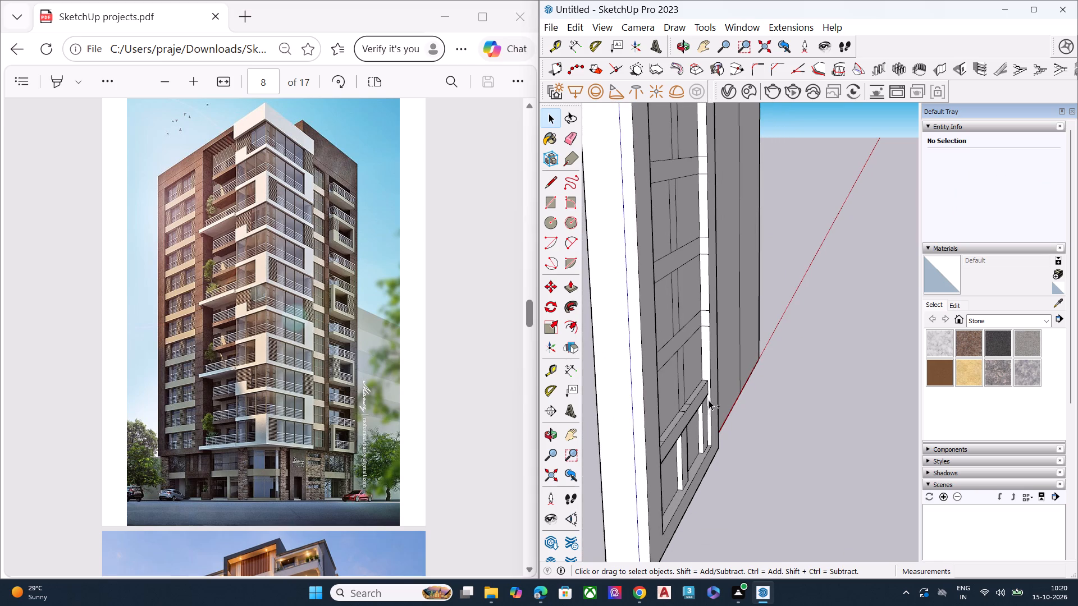
Undo the ground-storey vertical strips and the earlier push of the facade frame around the bay inset.
key(ctrl+z)
key(ctrl+z)
key(ctrl+z)
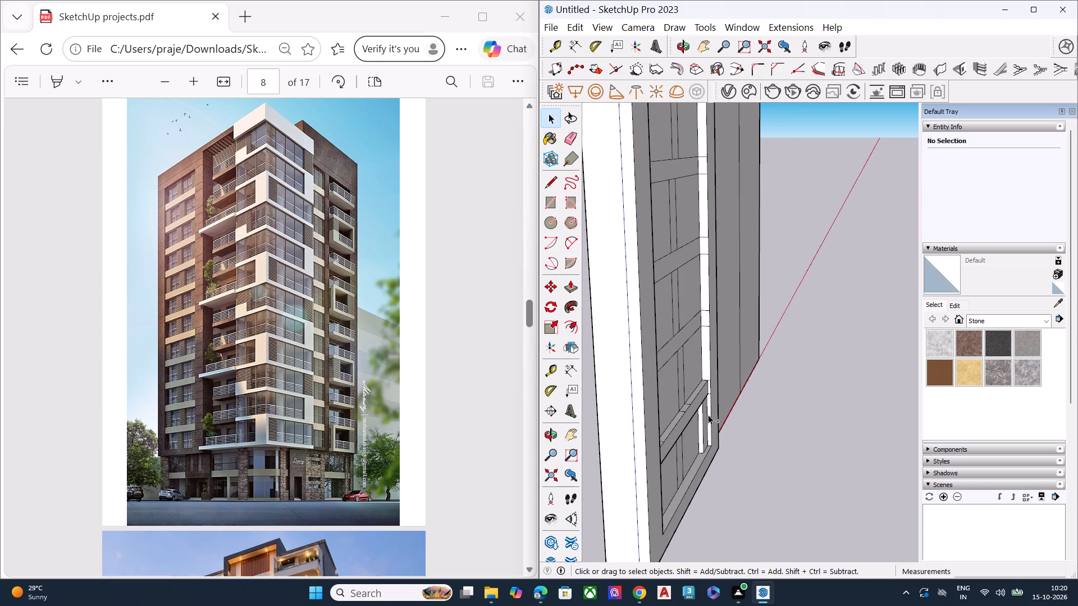
key(ctrl+z)
key(ctrl+z)
key(ctrl+z)
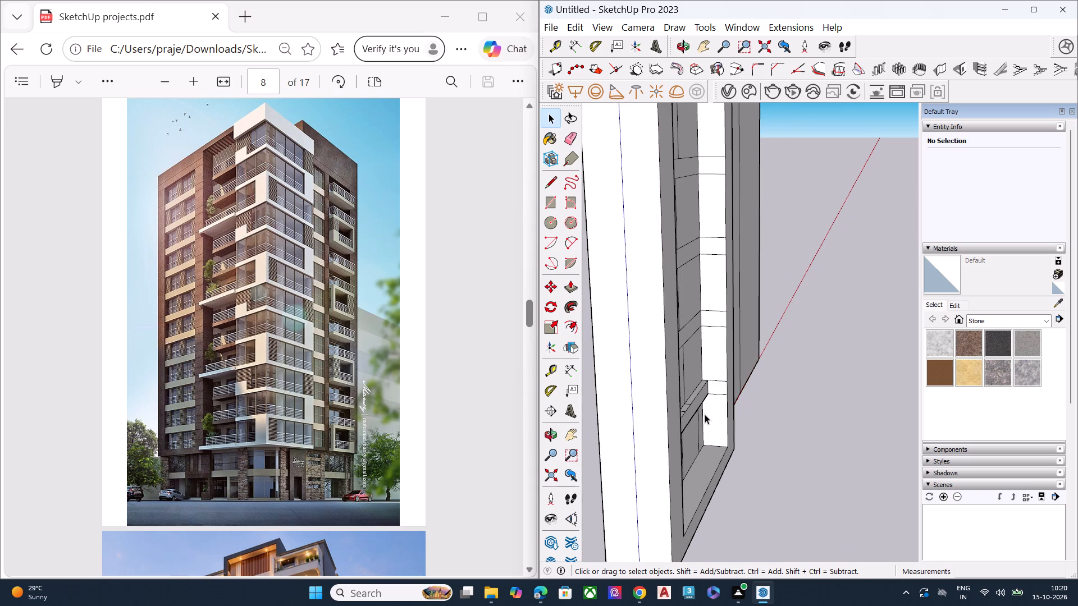
Push/Pull the facade frame face around the bay inset inward by 596' 2".
middle_drag(690, 417, 641, 448)
scroll(729, 383, up, 6)
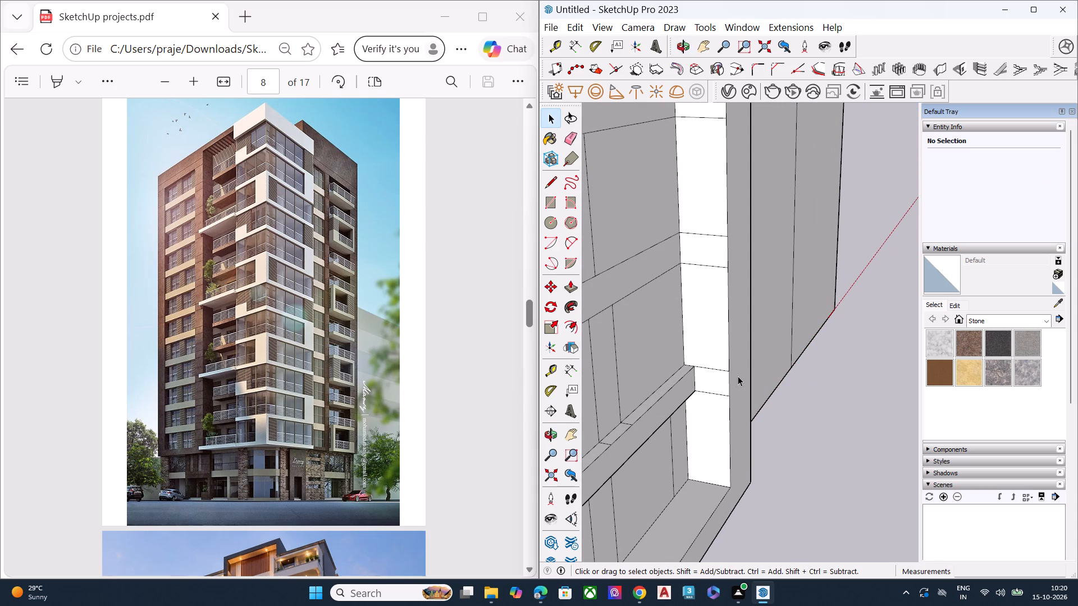
click(738, 376)
key(p)
click(740, 385)
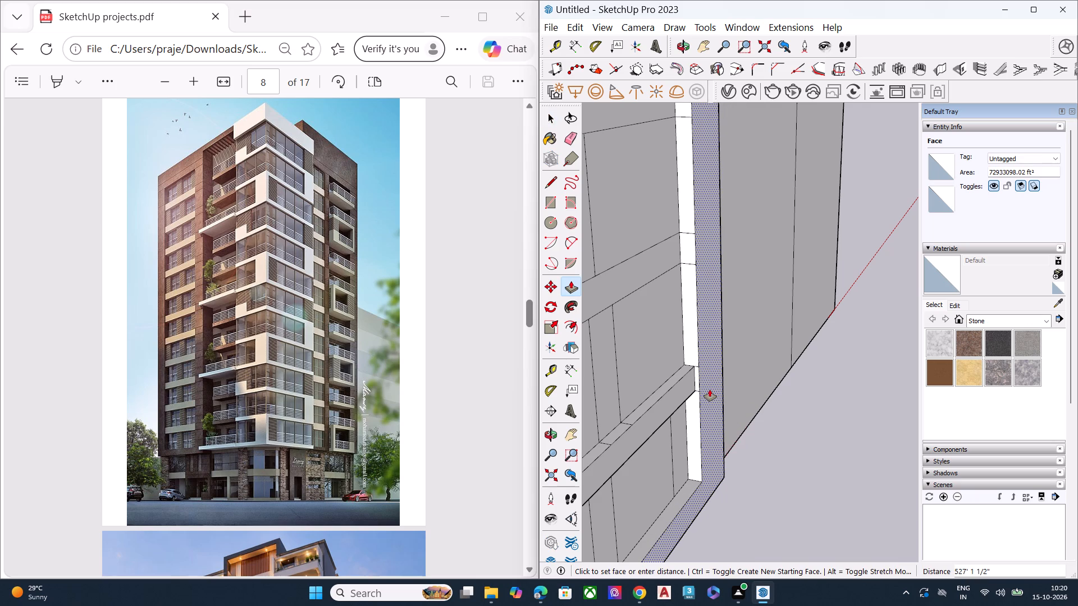
click(706, 390)
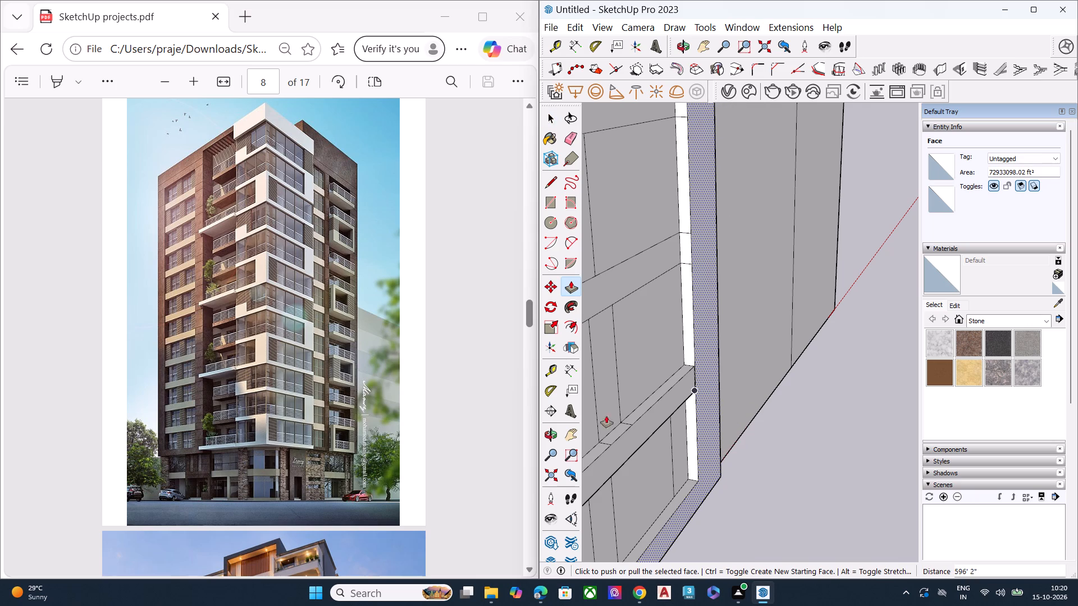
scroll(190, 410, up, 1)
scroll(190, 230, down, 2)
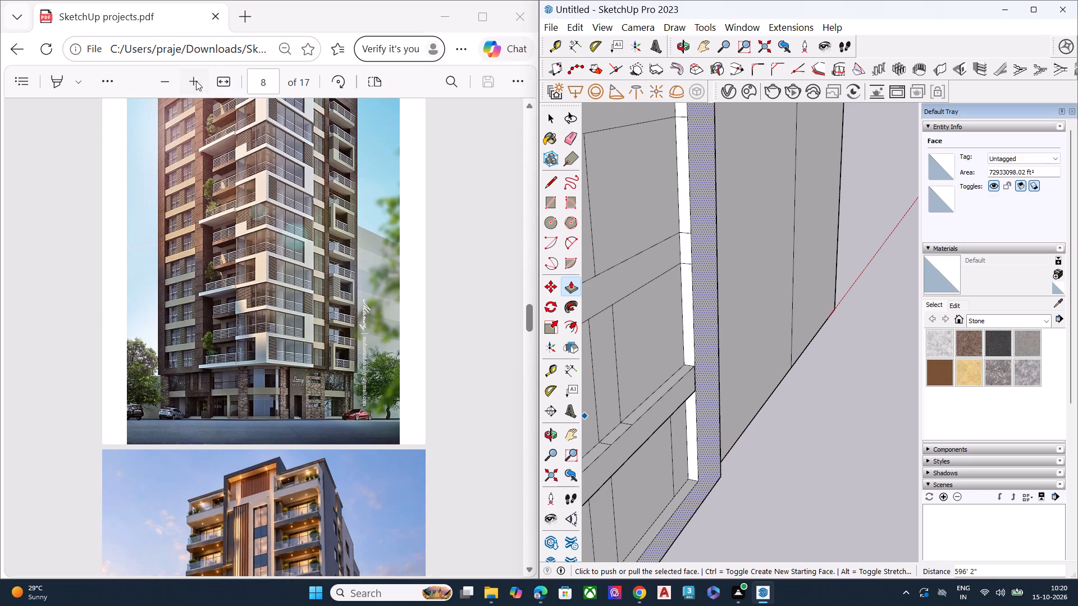
Check the lower storeys in the reference, and Push/Pull the facade frame face around the bay inset outward by about 263' 3 1/2".
triple_click(196, 81)
double_click(196, 81)
scroll(183, 274, down, 3)
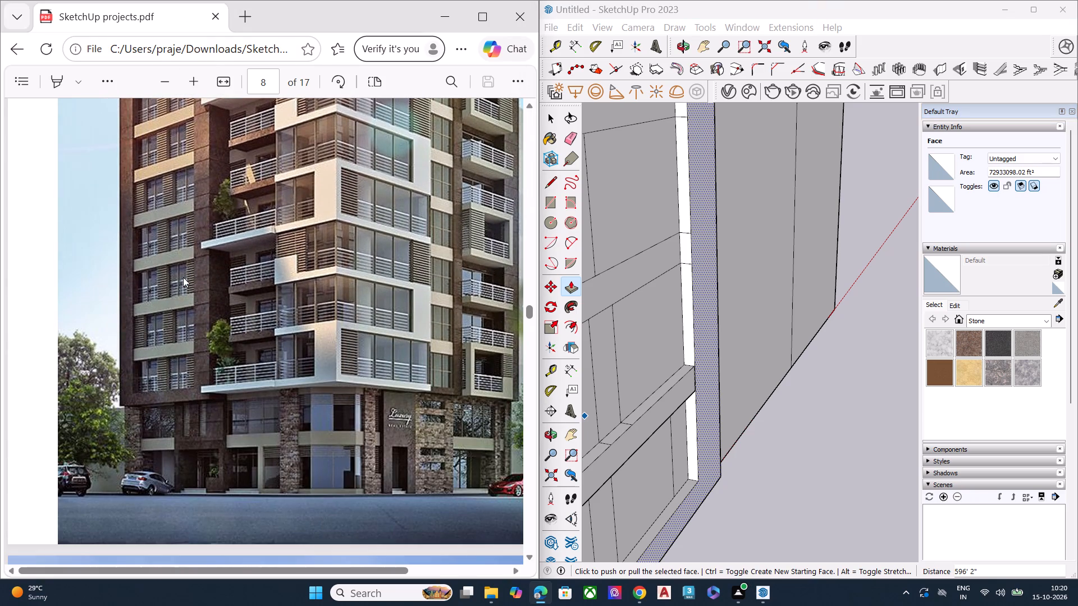
triple_click(163, 84)
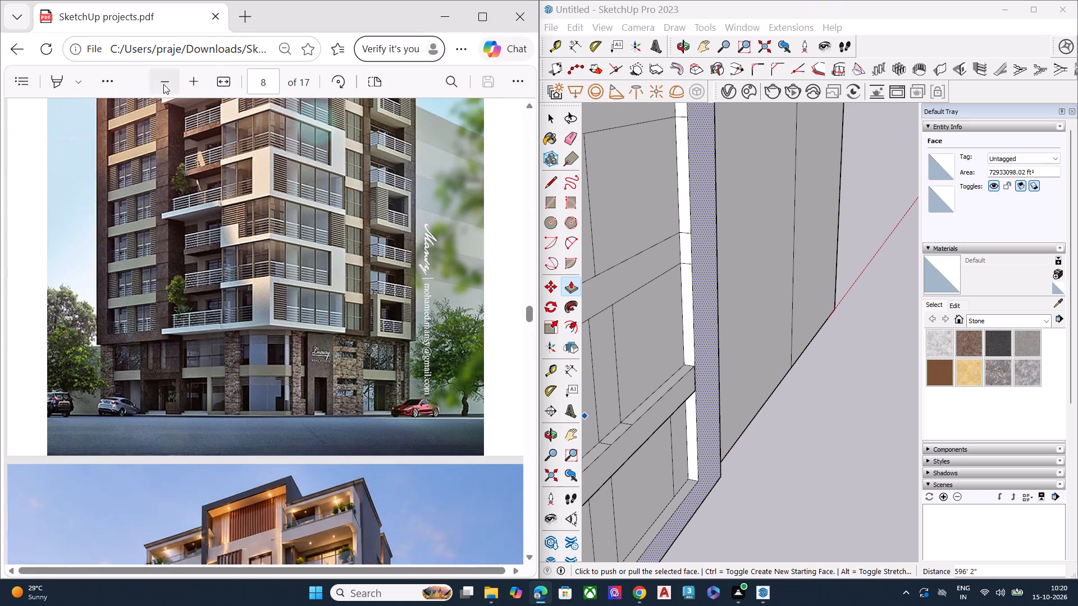
scroll(716, 369, down, 6)
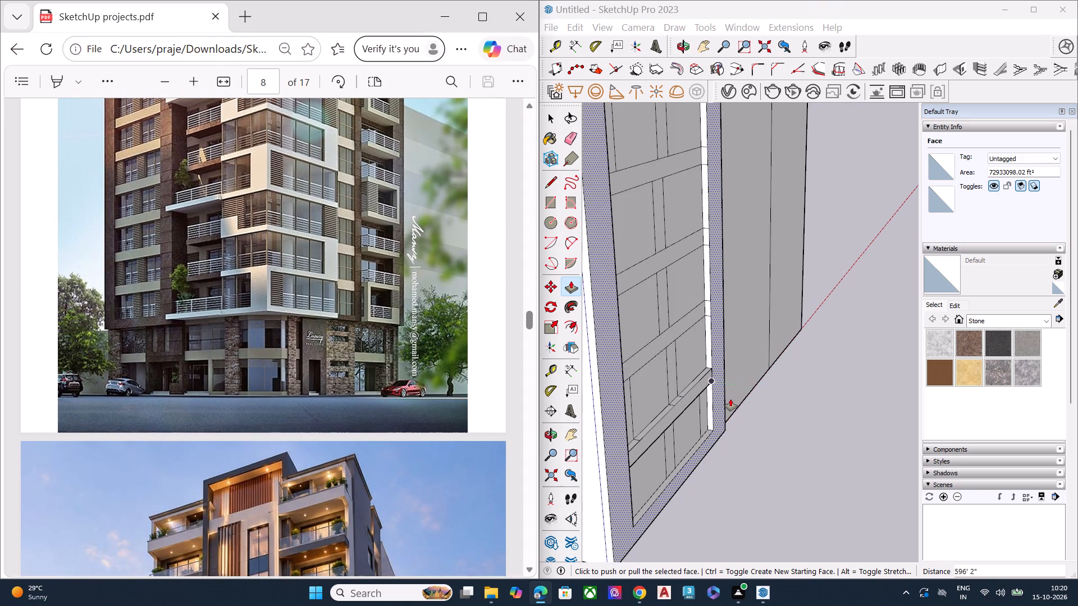
middle_drag(729, 399, 755, 357)
scroll(734, 371, up, 7)
key(space)
click(692, 398)
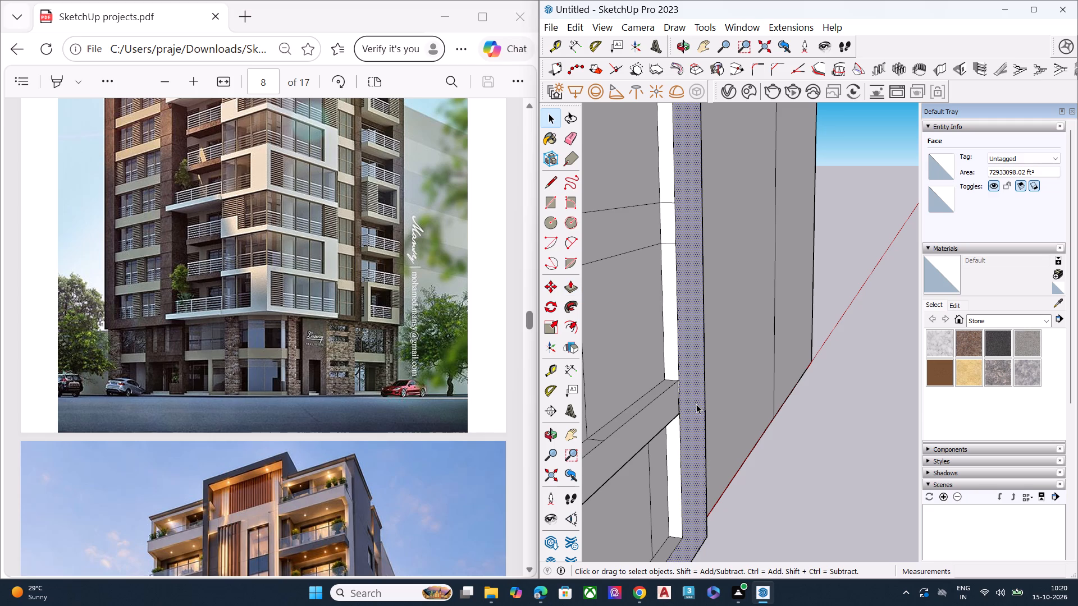
key(p)
click(695, 404)
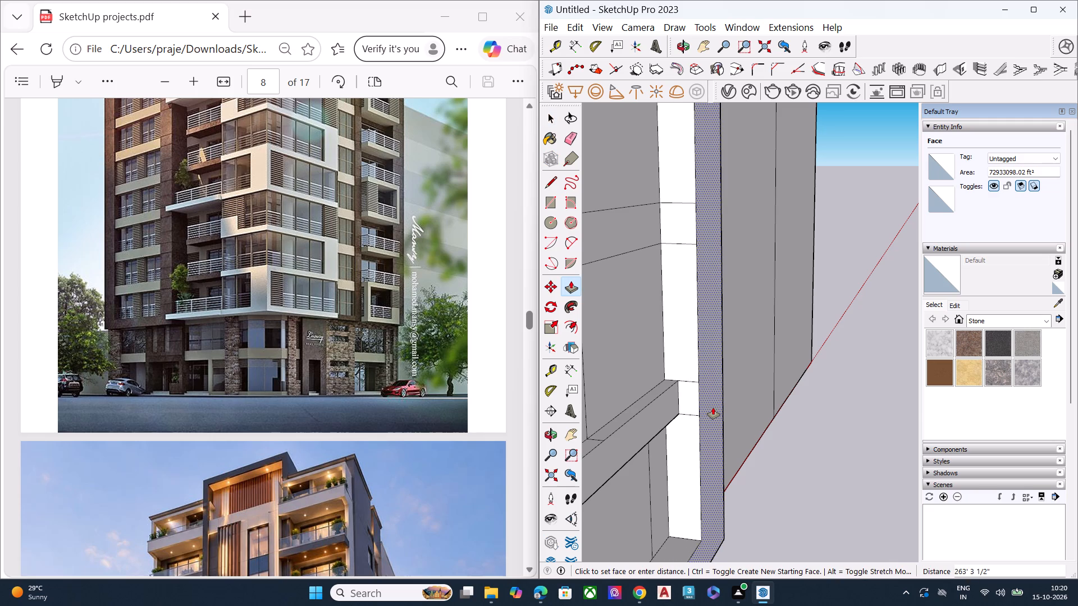
click(713, 407)
Push/Pull the floor band above the ground storey outward by about 90'.
key(space)
click(666, 415)
key(p)
click(666, 411)
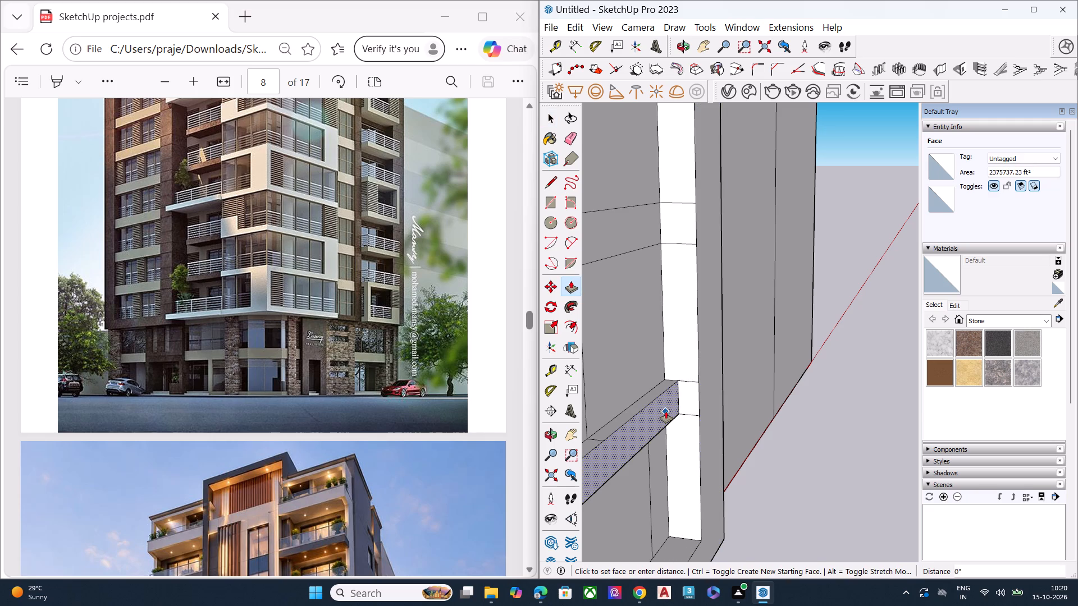
click(675, 382)
Push/Pull the facade frame face around the bay inset back inward by 71' 1/2".
key(space)
click(710, 387)
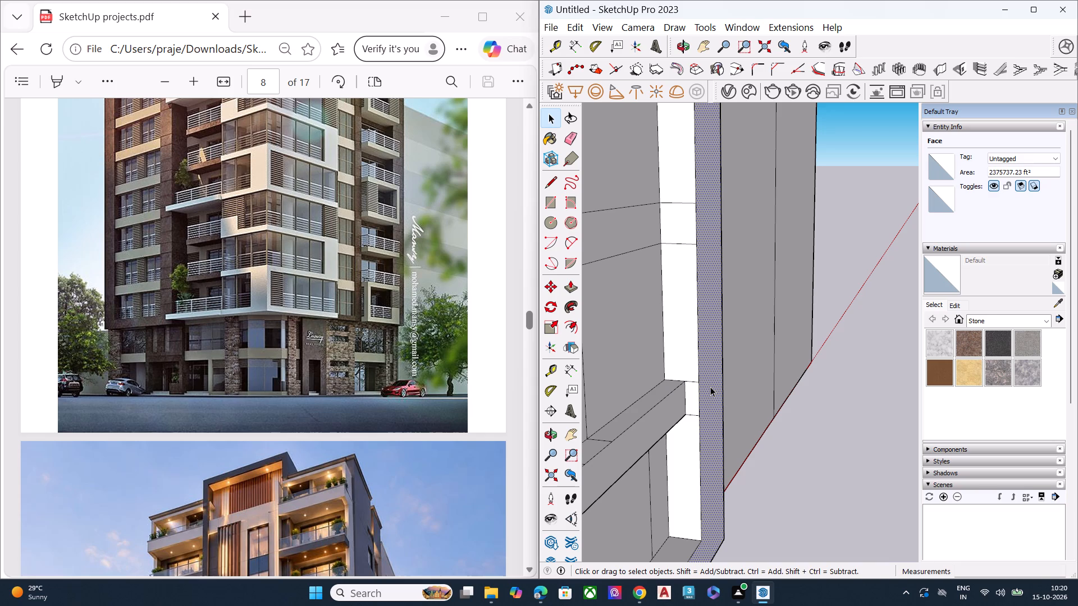
key(p)
click(708, 388)
click(703, 385)
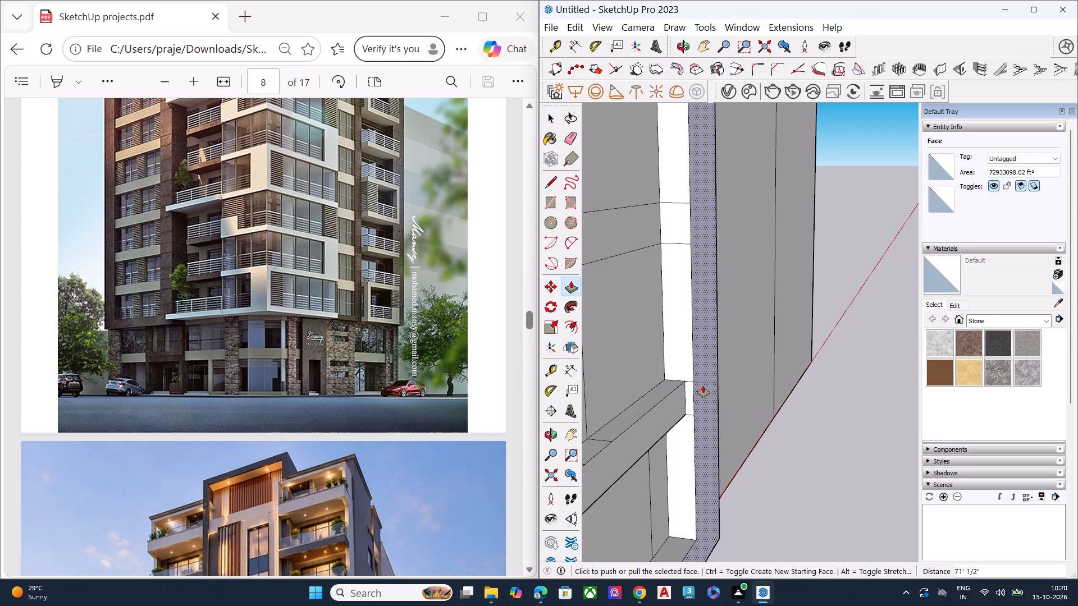
Extrude the second floor band outward 269' 9 1/2", level with the face of the band above the ground storey.
key(space)
scroll(725, 369, down, 9)
scroll(680, 365, up, 8)
click(691, 310)
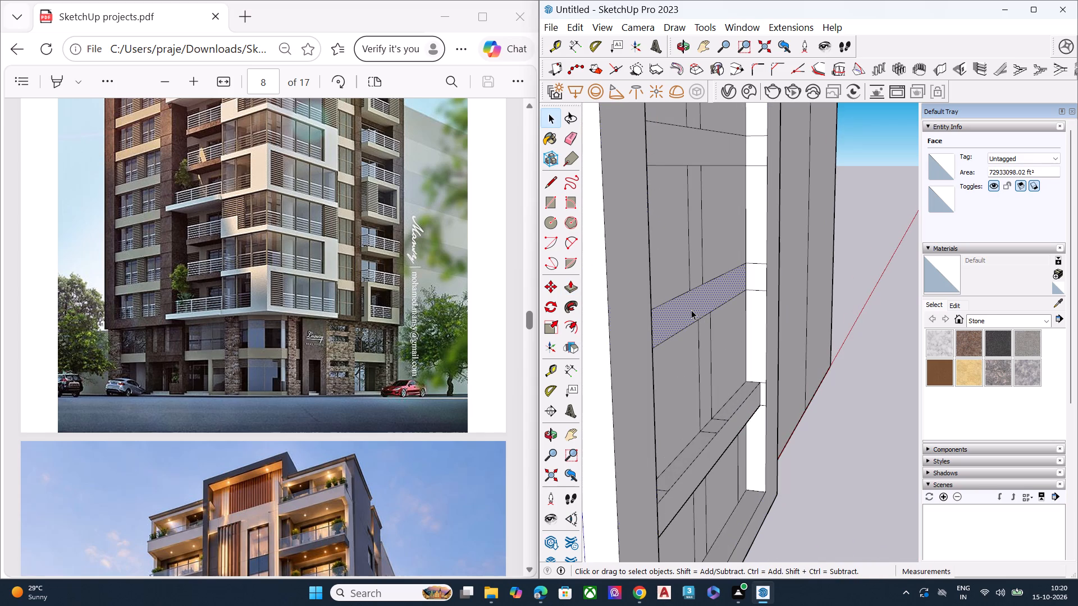
key(p)
click(691, 310)
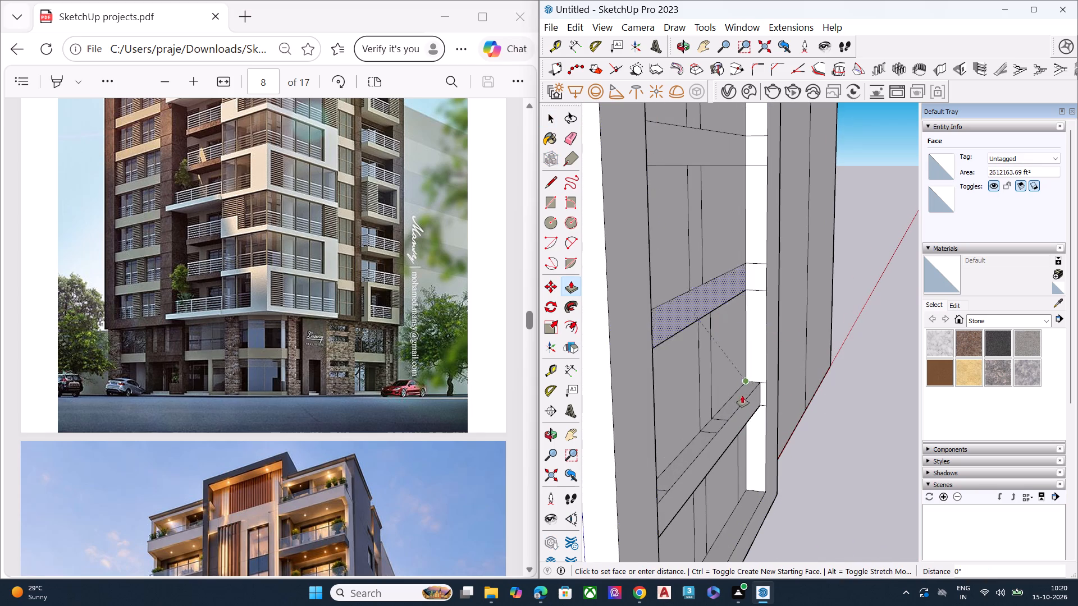
click(738, 404)
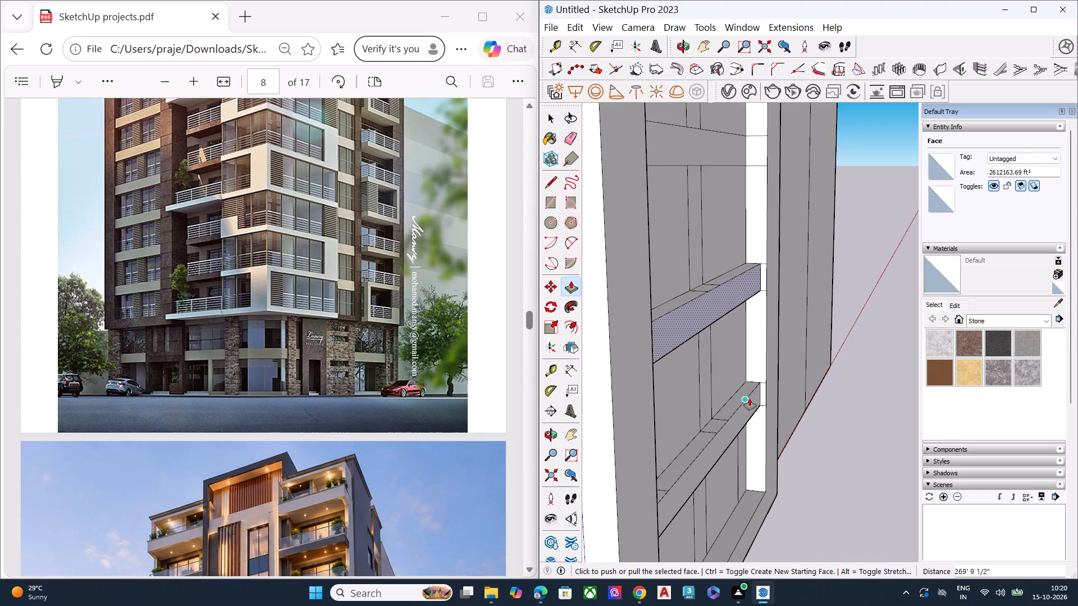
Extrude the third floor band outward 269' 9 1/2", level with the bands below it.
scroll(776, 382, down, 6)
key(space)
scroll(745, 250, up, 2)
click(755, 267)
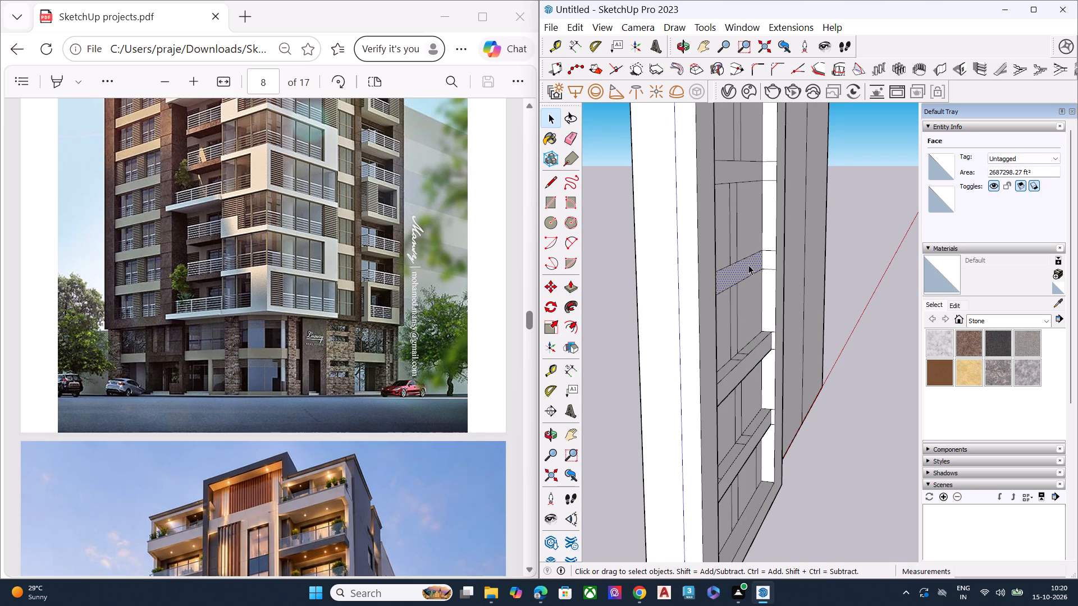
key(p)
click(748, 263)
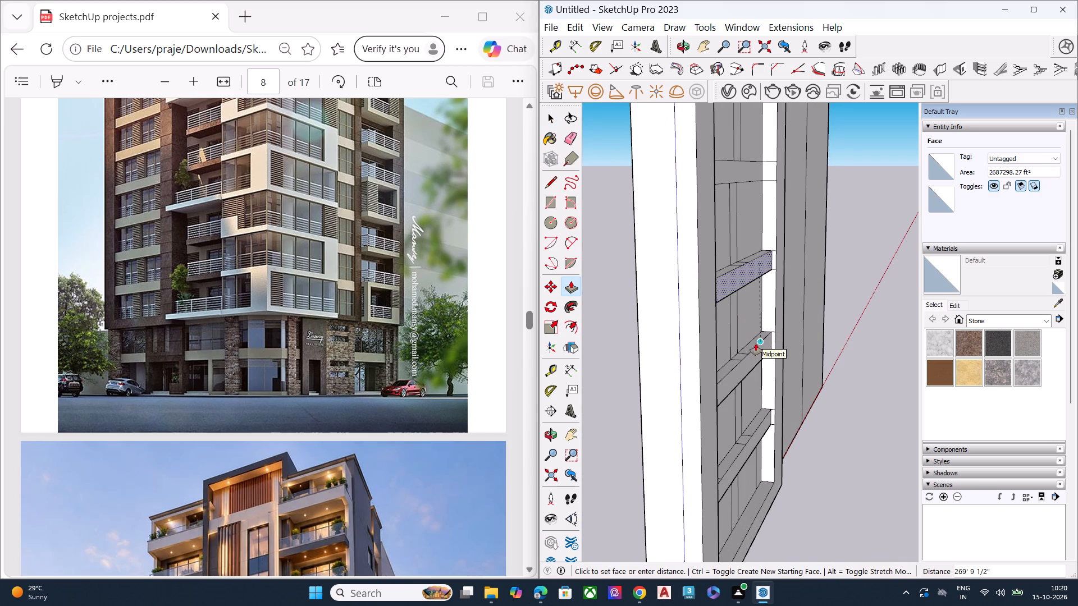
click(756, 343)
Repeat the 269' 9 1/2" extrusion on the fourth floor band of the bay inset.
key(space)
scroll(757, 254, down, 5)
scroll(749, 203, up, 1)
scroll(749, 203, down, 2)
scroll(749, 203, up, 6)
click(747, 214)
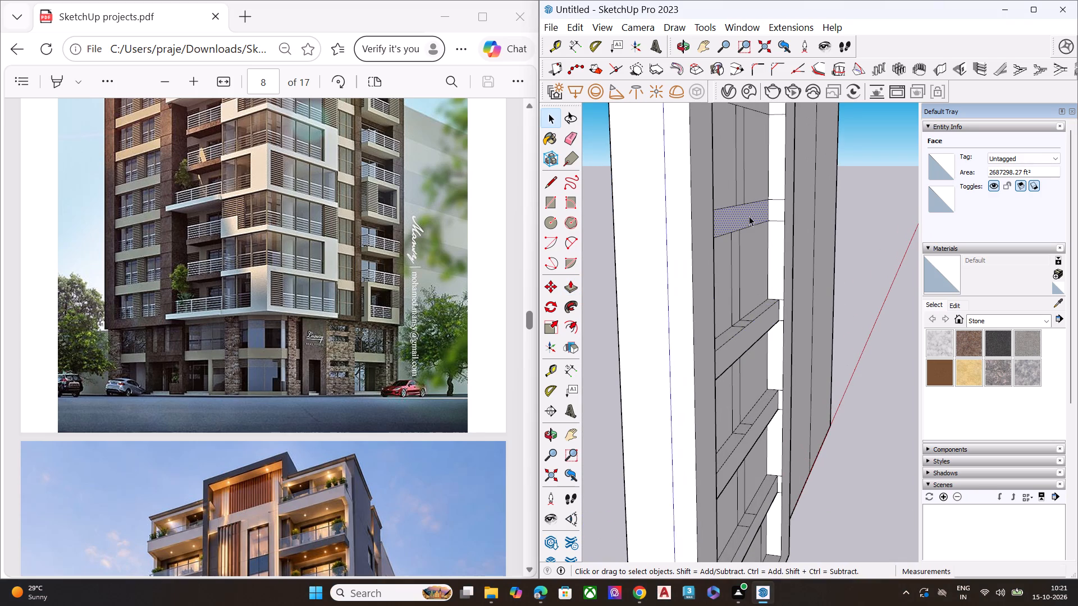
key(p)
double_click(750, 215)
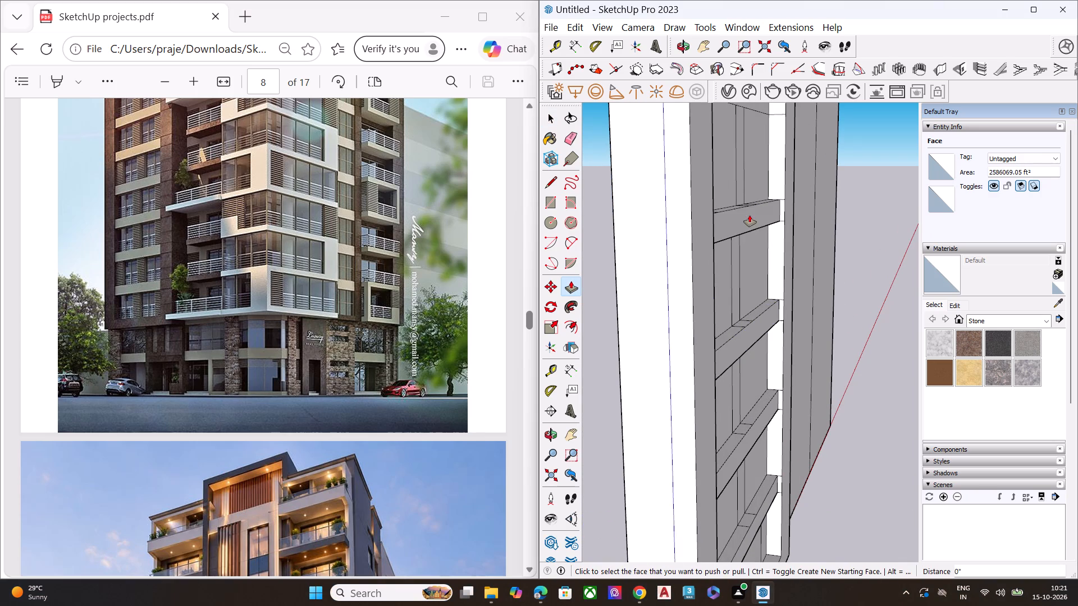
Repeat the same 269' 9 1/2" extrusion on the next three floor bands up the bay inset.
scroll(774, 263, down, 5)
scroll(781, 283, up, 1)
scroll(781, 284, down, 2)
scroll(766, 169, up, 1)
scroll(766, 166, down, 1)
scroll(766, 165, up, 6)
double_click(760, 190)
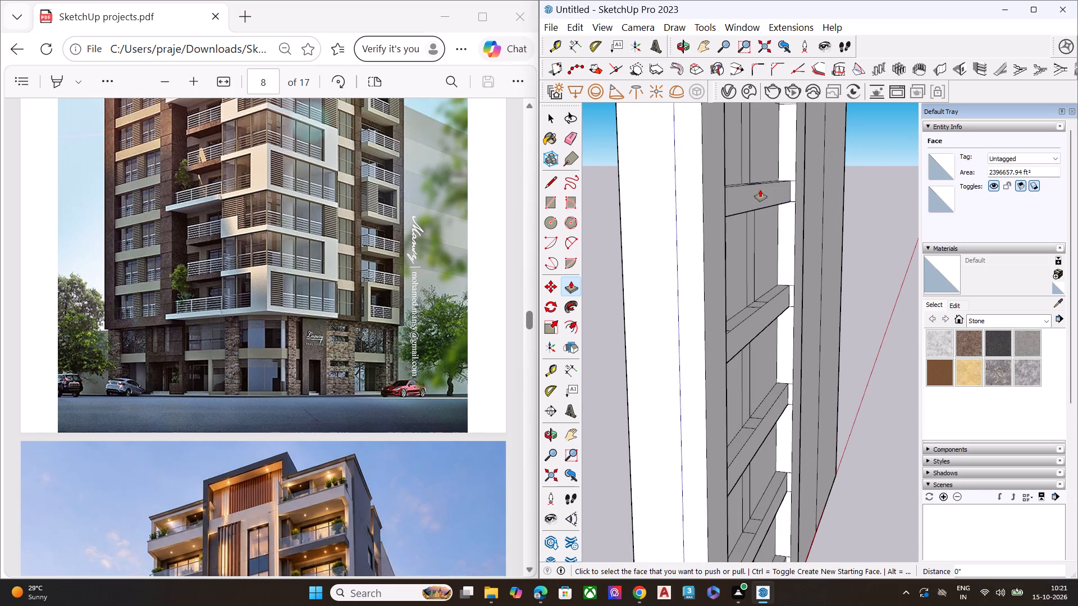
scroll(772, 251, down, 7)
scroll(760, 156, up, 12)
double_click(784, 216)
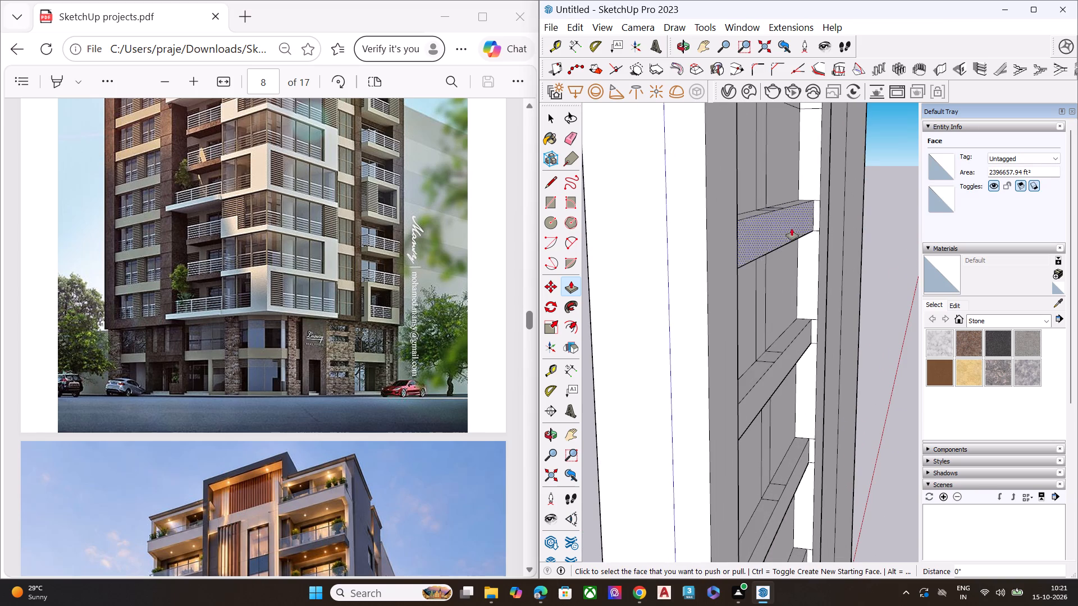
scroll(793, 234, down, 3)
scroll(797, 247, up, 1)
scroll(798, 251, down, 4)
scroll(783, 199, up, 8)
double_click(783, 157)
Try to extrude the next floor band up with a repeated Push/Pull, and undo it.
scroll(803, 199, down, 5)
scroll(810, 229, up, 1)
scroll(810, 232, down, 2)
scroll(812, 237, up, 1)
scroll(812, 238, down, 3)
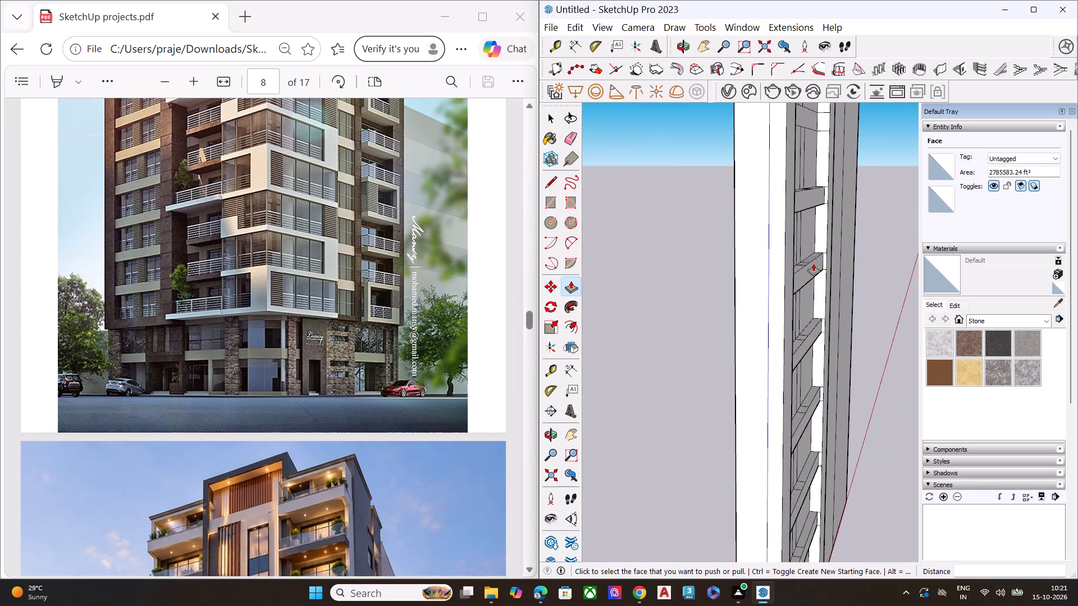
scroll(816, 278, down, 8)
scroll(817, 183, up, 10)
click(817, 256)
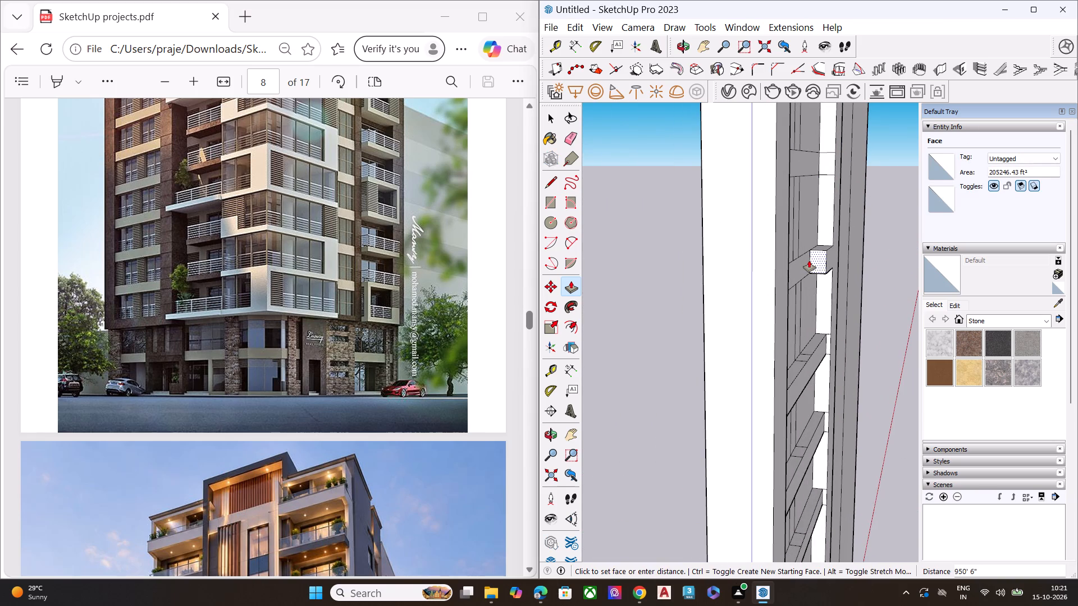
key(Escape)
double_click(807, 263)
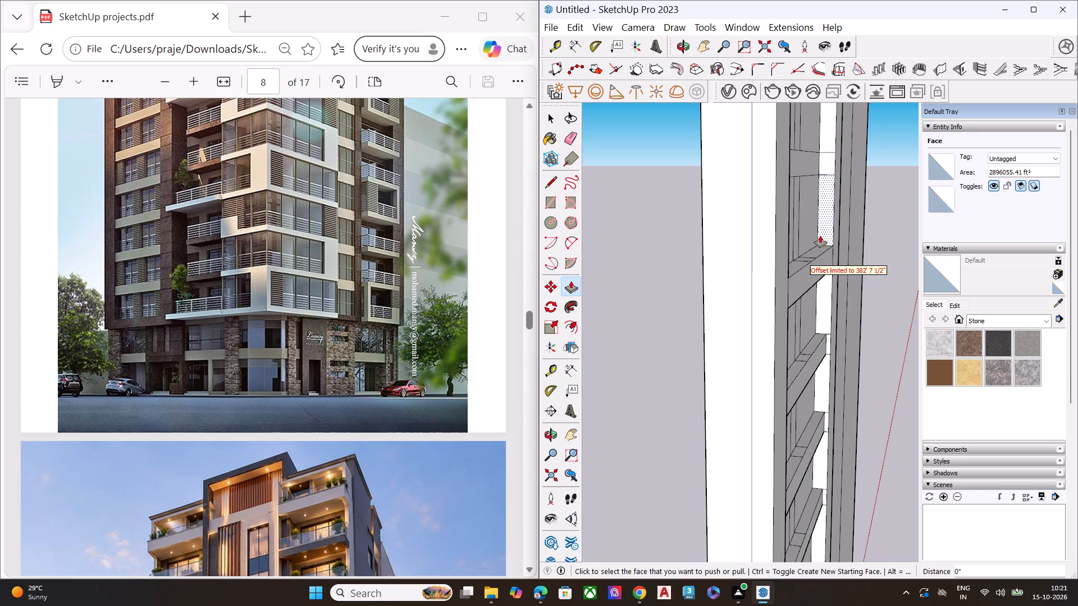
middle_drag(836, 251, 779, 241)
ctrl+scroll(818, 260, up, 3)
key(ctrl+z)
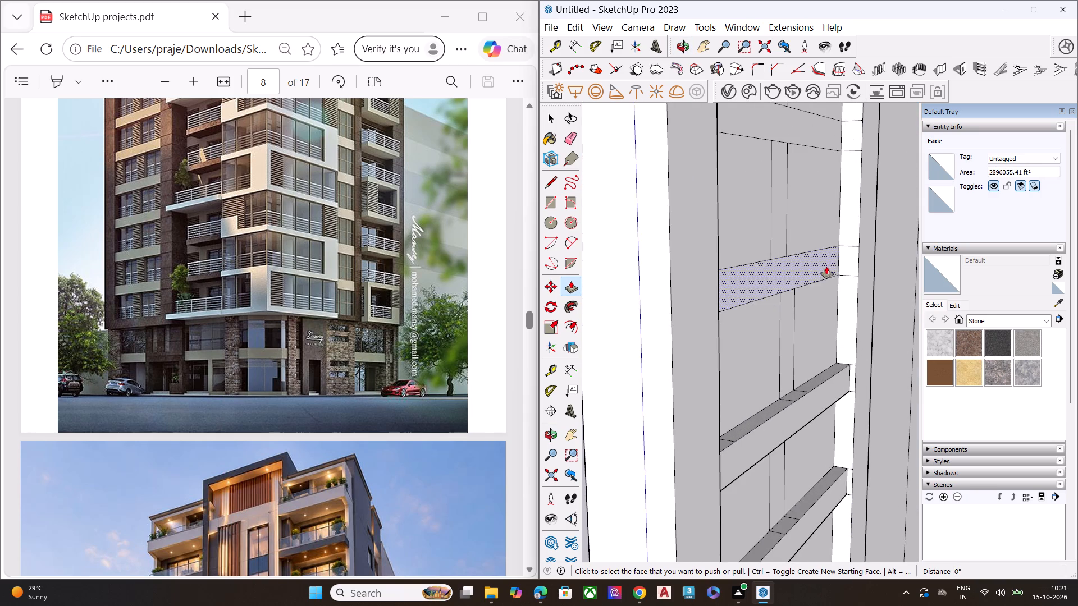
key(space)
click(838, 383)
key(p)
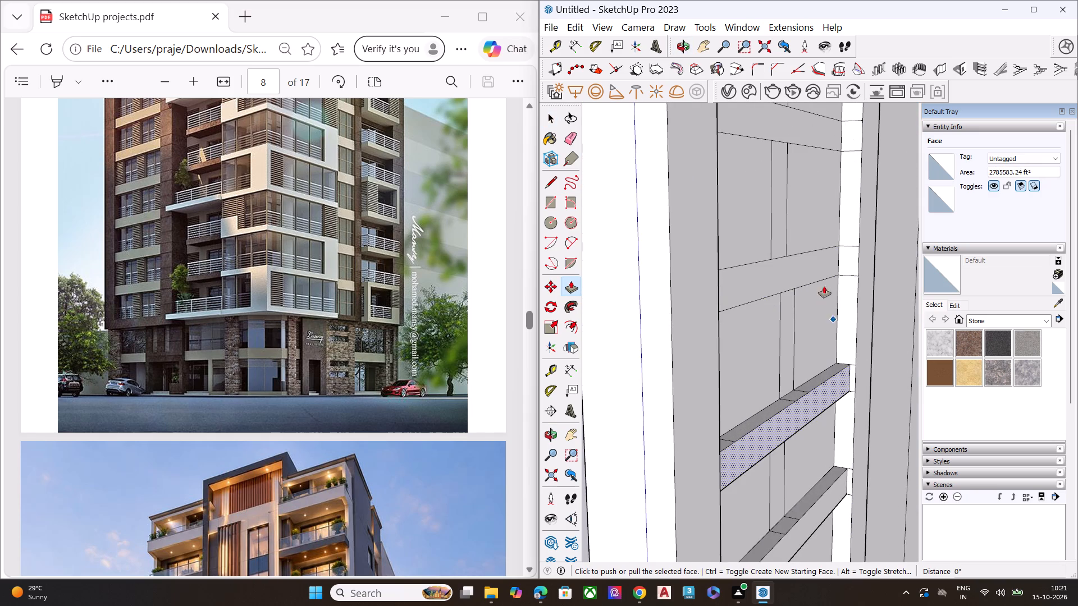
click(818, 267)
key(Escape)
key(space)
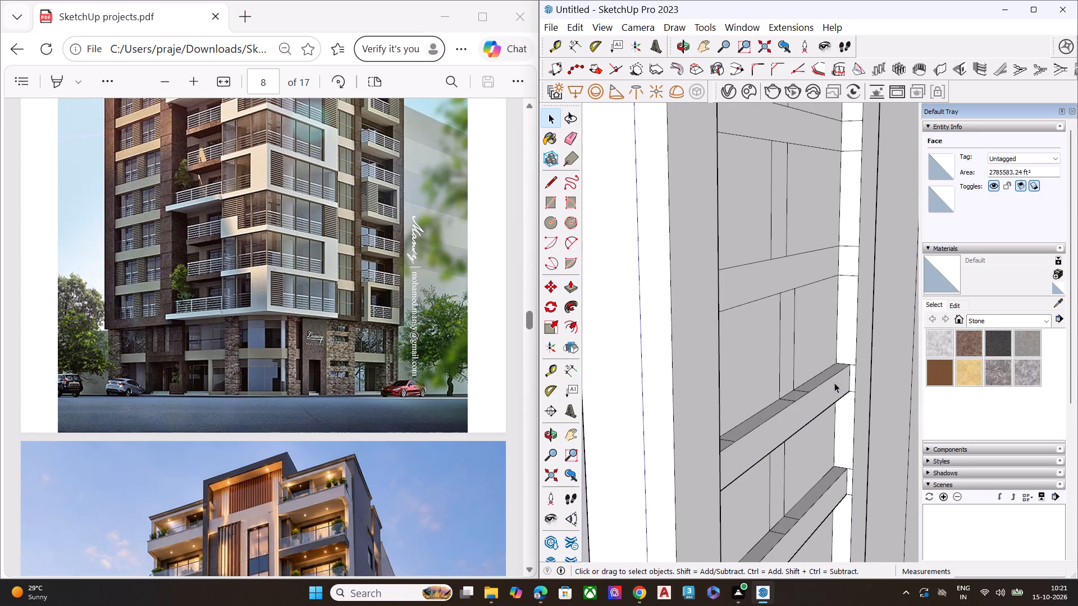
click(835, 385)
Extrude the floor band above the topmost projecting one outward 269' 9 1/2", level with the bands below.
click(809, 268)
key(p)
click(807, 267)
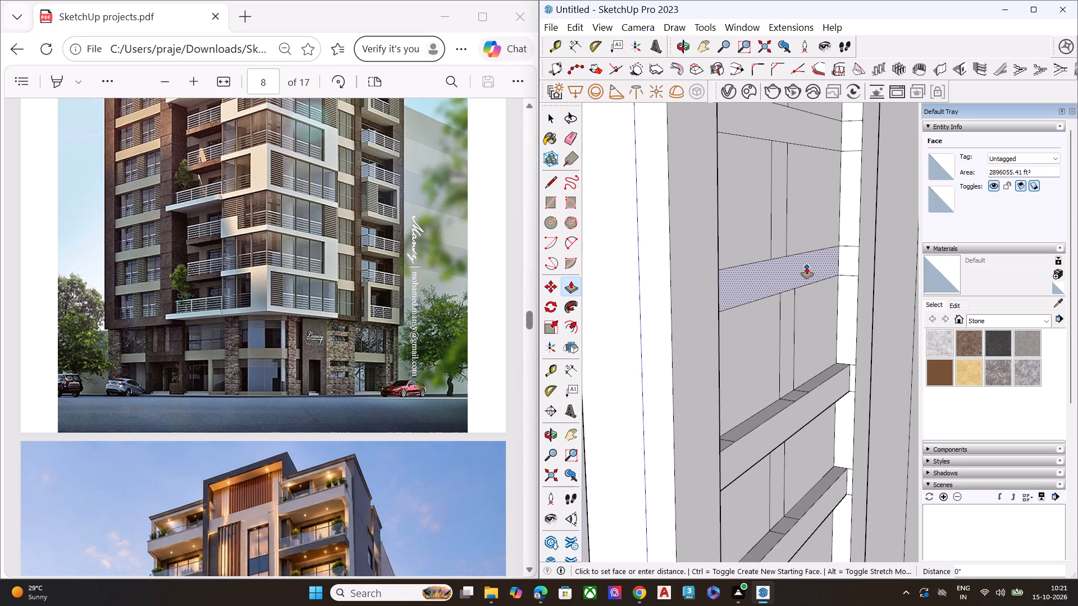
click(834, 374)
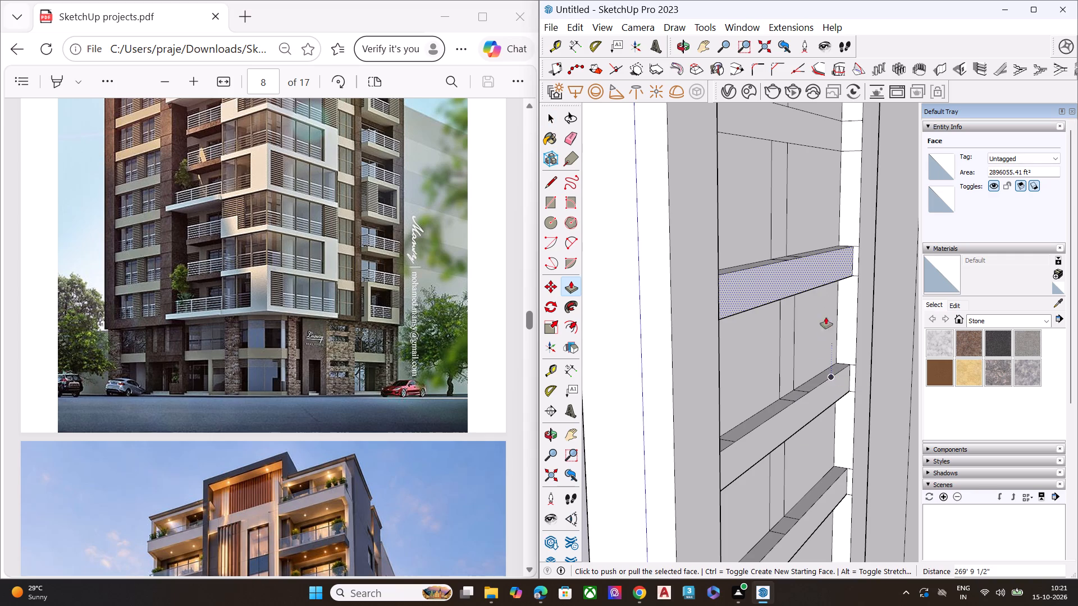
Repeat the 269' 9 1/2" extrusion on the next two floor bands near the upper part of the bay inset.
scroll(827, 285, down, 8)
scroll(819, 199, up, 1)
scroll(819, 199, down, 1)
scroll(819, 199, up, 6)
key(space)
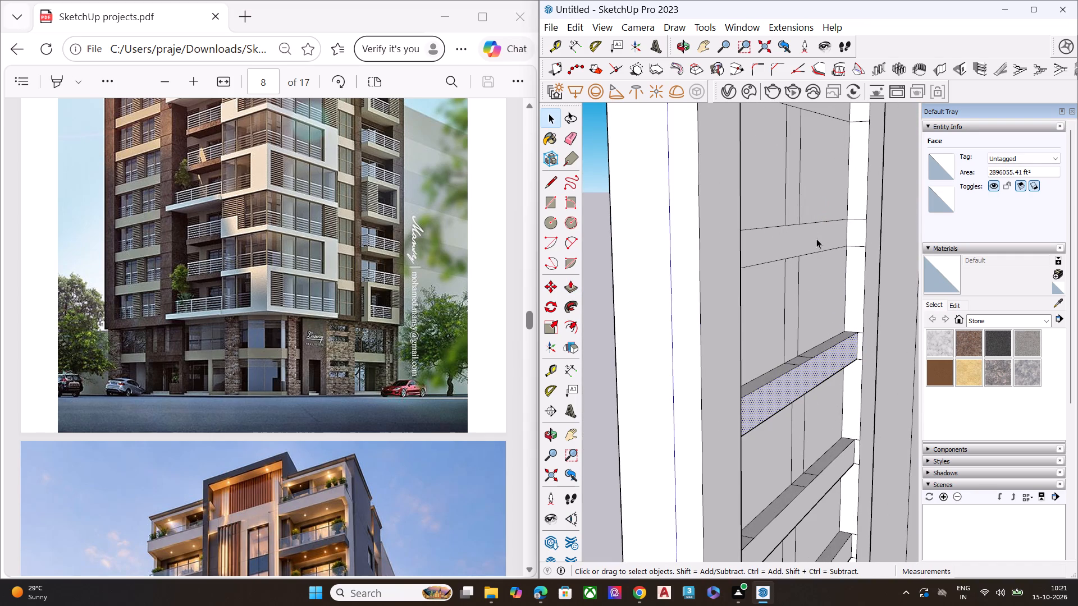
click(606, 356)
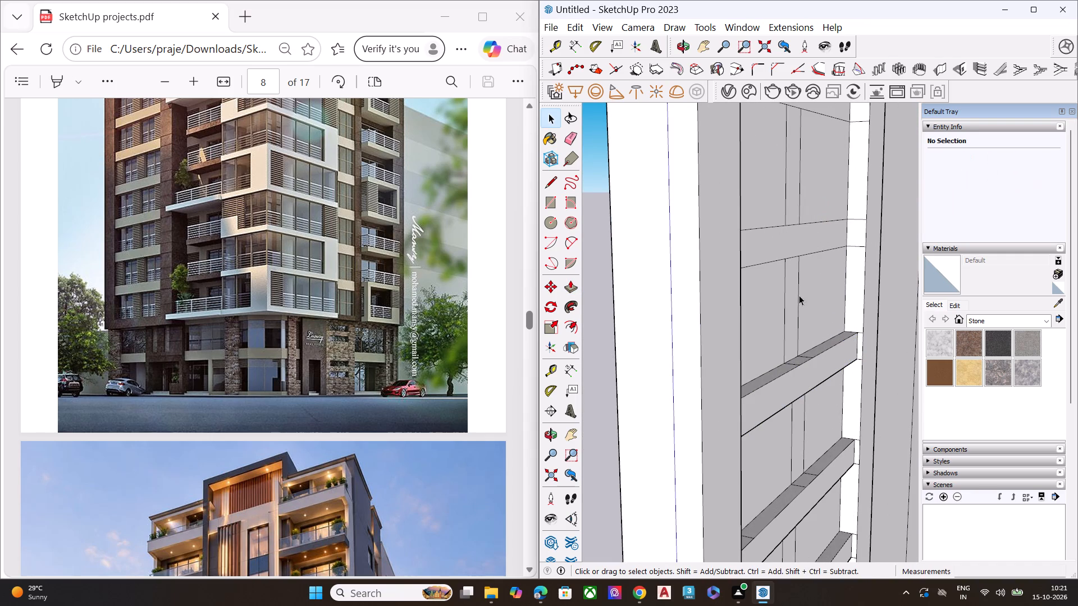
key(p)
double_click(797, 239)
scroll(817, 282, down, 5)
scroll(816, 185, up, 4)
scroll(812, 182, down, 1)
scroll(811, 181, up, 4)
double_click(806, 181)
Compare with the tower's upper storeys in the reference, and repeat the band extrusion on the topmost floor band.
scroll(816, 223, down, 16)
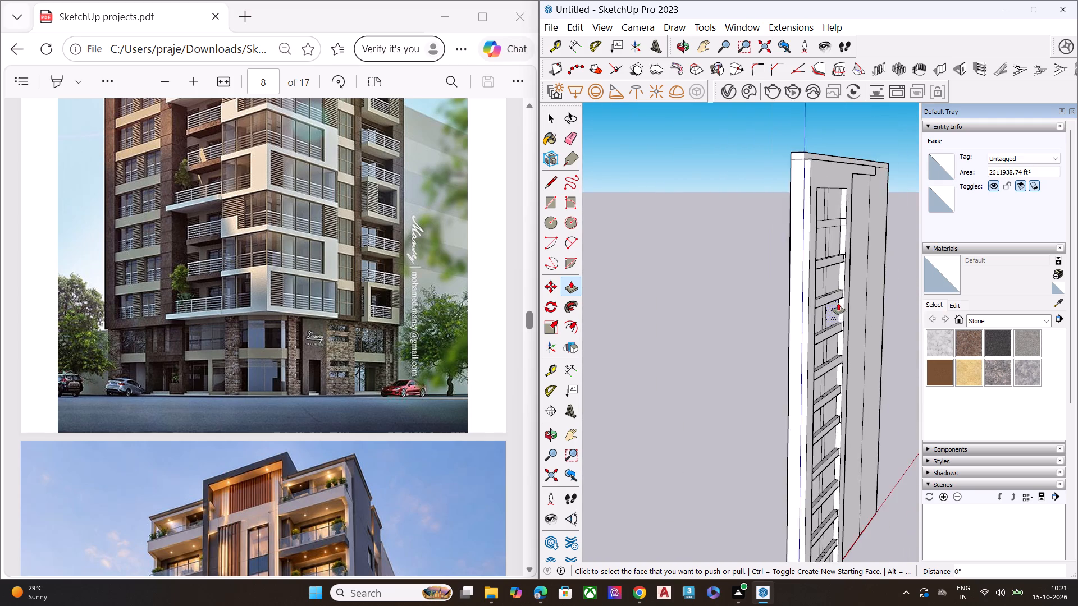
scroll(848, 171, up, 2)
scroll(848, 166, down, 1)
scroll(848, 165, up, 7)
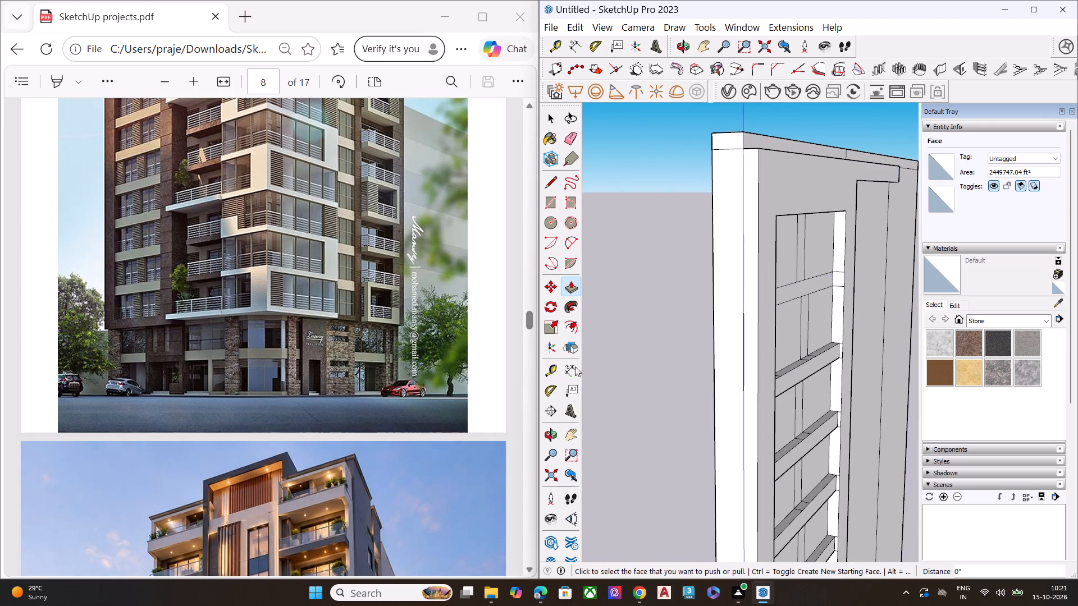
scroll(320, 356, up, 4)
scroll(317, 356, down, 1)
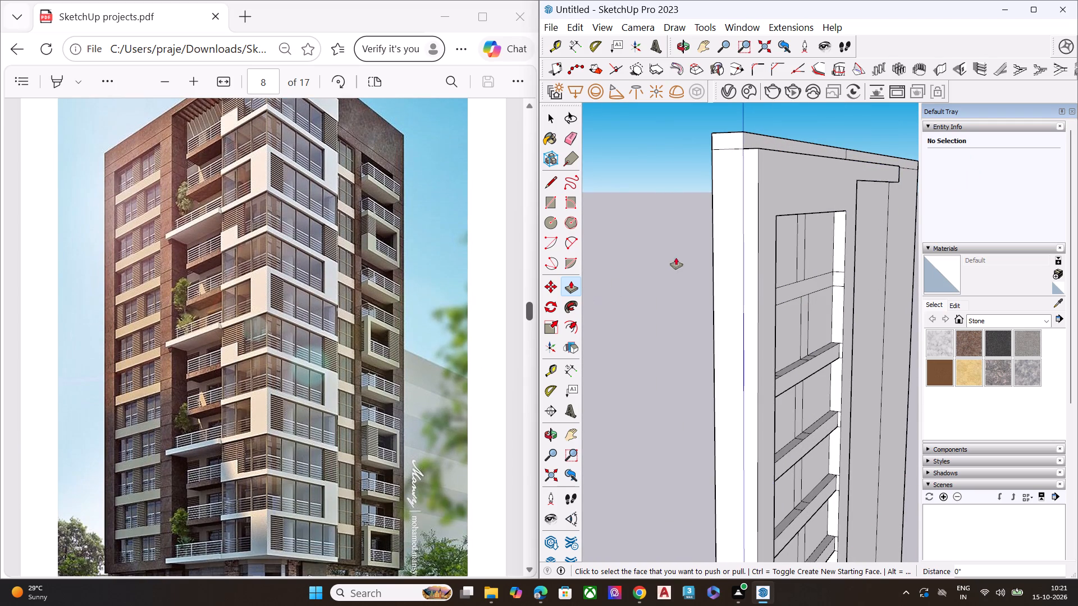
scroll(803, 259, up, 1)
scroll(803, 259, down, 1)
scroll(803, 259, up, 2)
double_click(824, 286)
scroll(788, 288, down, 6)
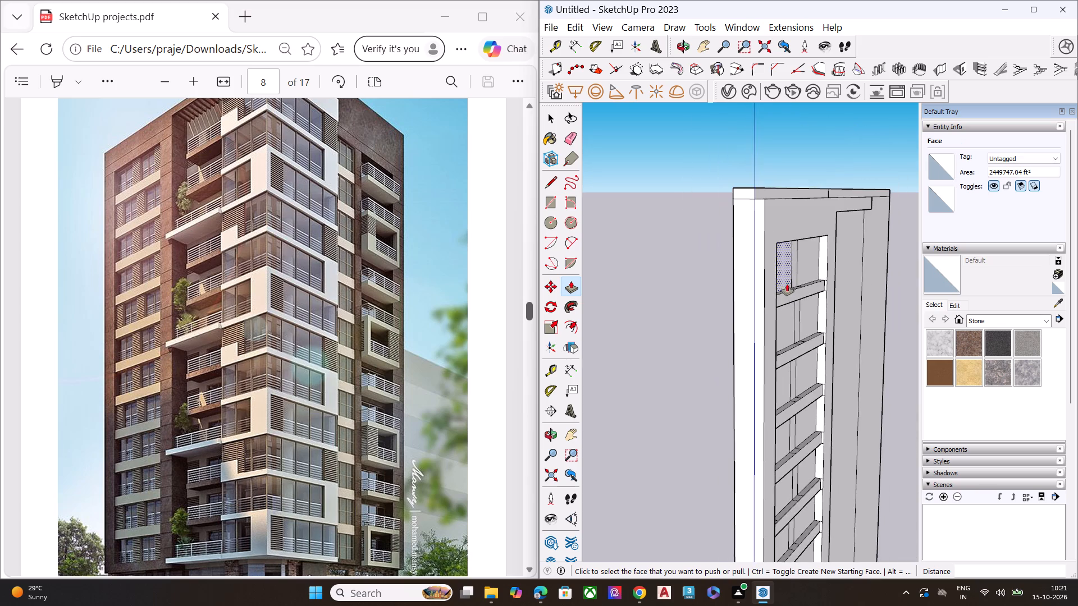
Draw a vertical line about 23990' long from the lowest storey's right strip edge up to the top of the bay inset.
scroll(841, 277, down, 7)
key(space)
middle_drag(822, 333, 584, 223)
scroll(852, 184, down, 6)
scroll(835, 379, up, 9)
scroll(825, 456, up, 6)
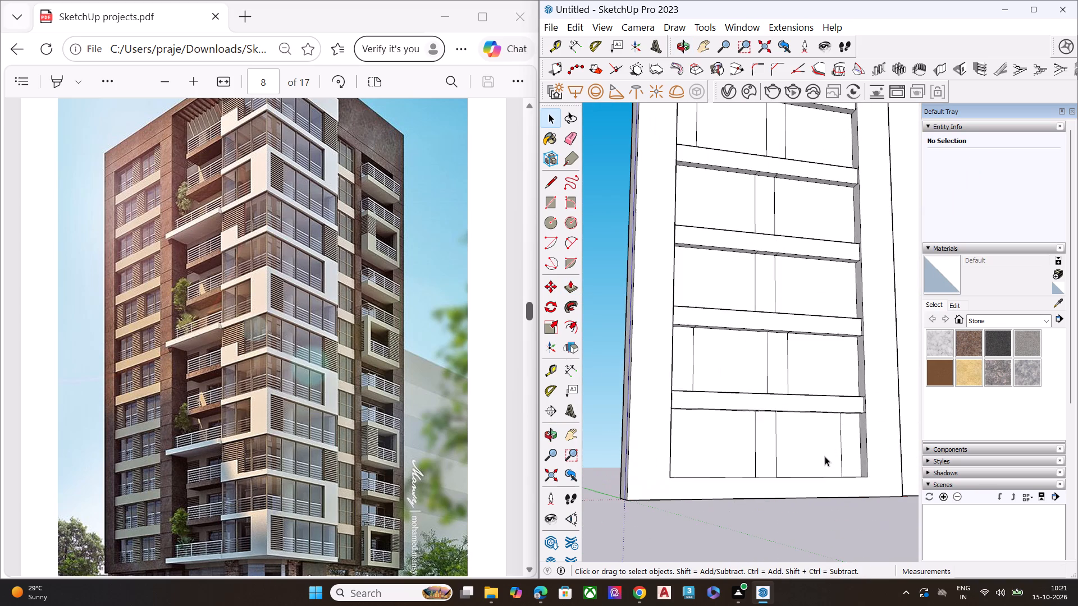
key(l)
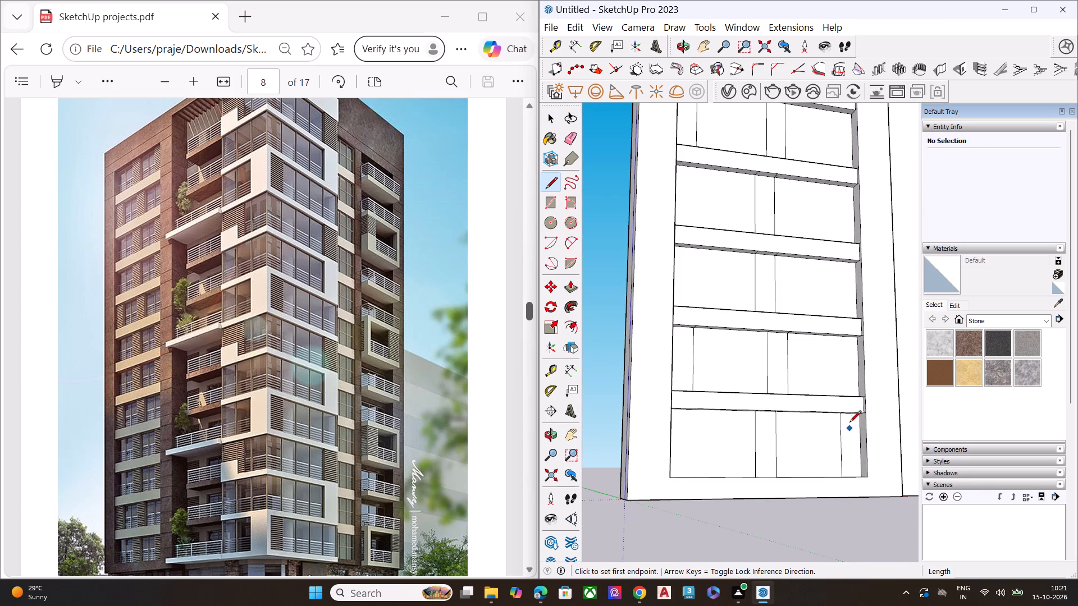
middle_drag(843, 425, 856, 370)
scroll(856, 370, up, 10)
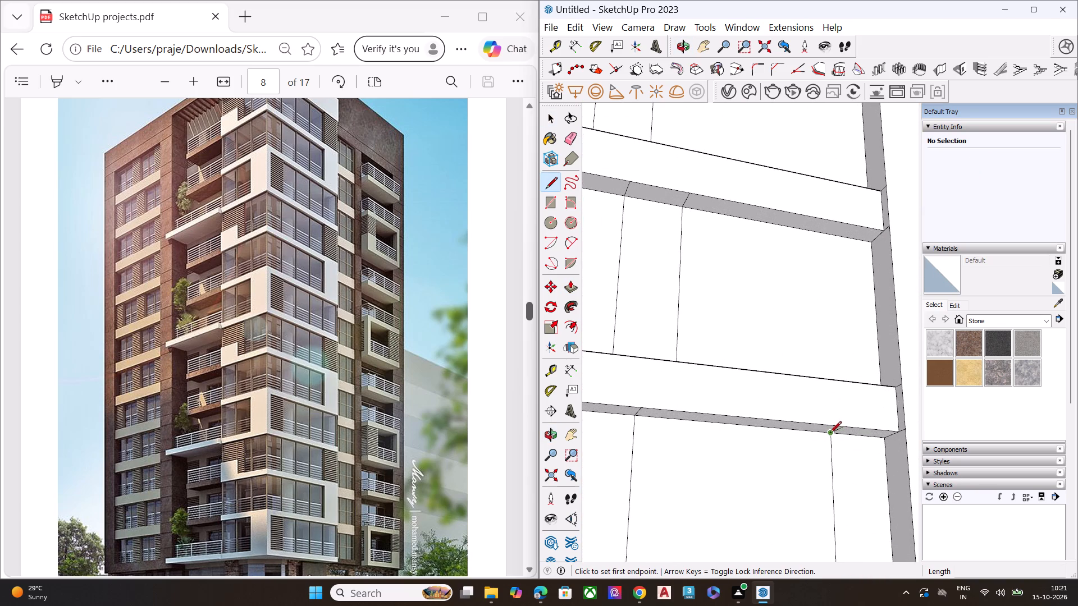
click(830, 434)
scroll(829, 363, down, 11)
scroll(830, 398, up, 1)
scroll(830, 419, down, 6)
scroll(826, 454, up, 1)
scroll(826, 456, down, 4)
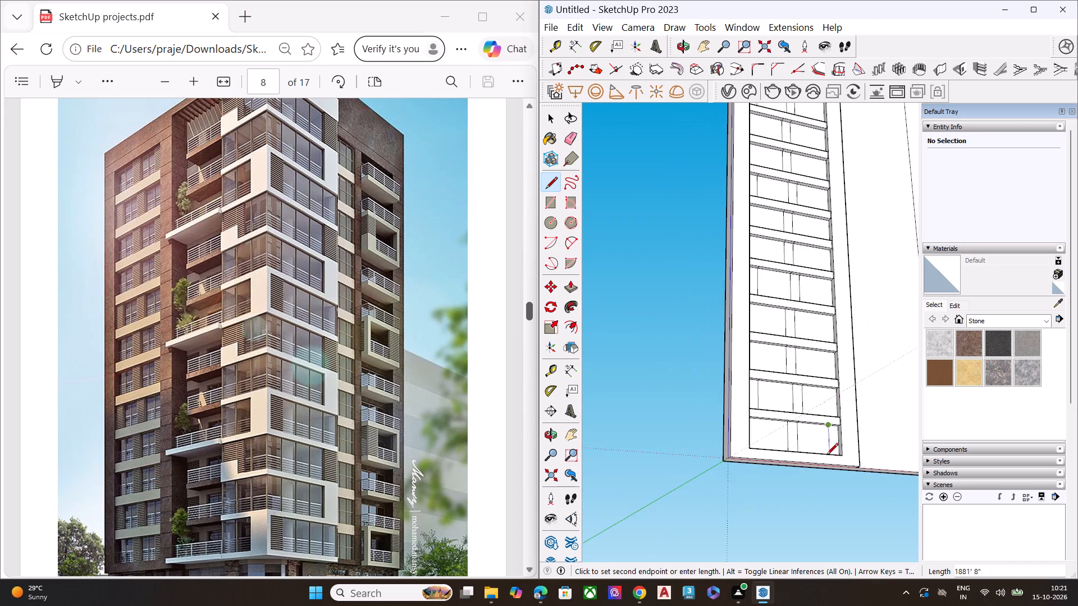
scroll(835, 328, down, 5)
scroll(819, 395, up, 1)
scroll(817, 398, down, 1)
scroll(824, 223, up, 14)
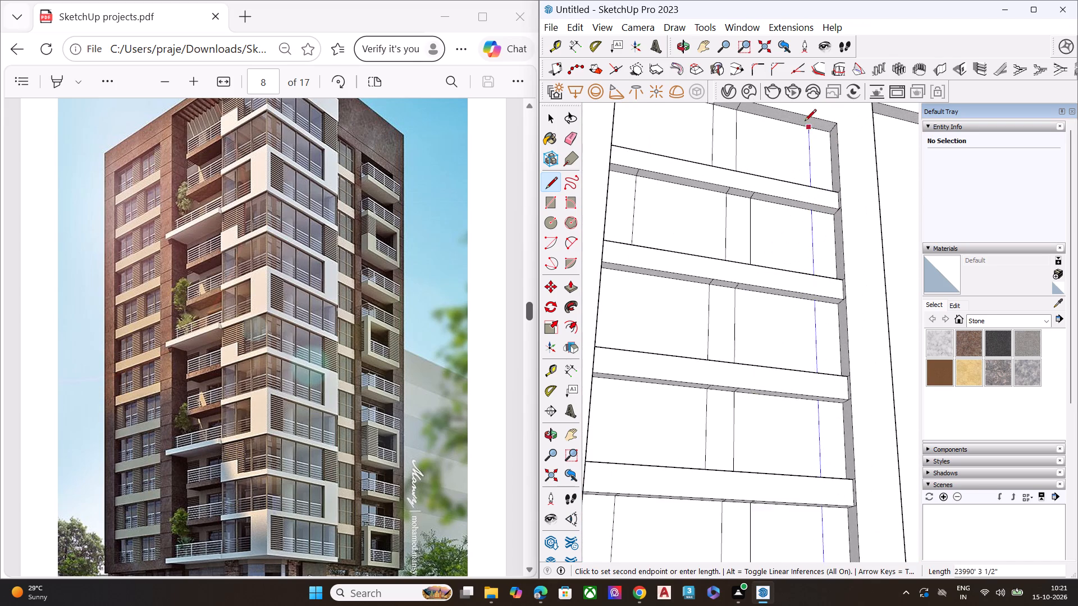
scroll(805, 122, up, 1)
click(808, 127)
key(space)
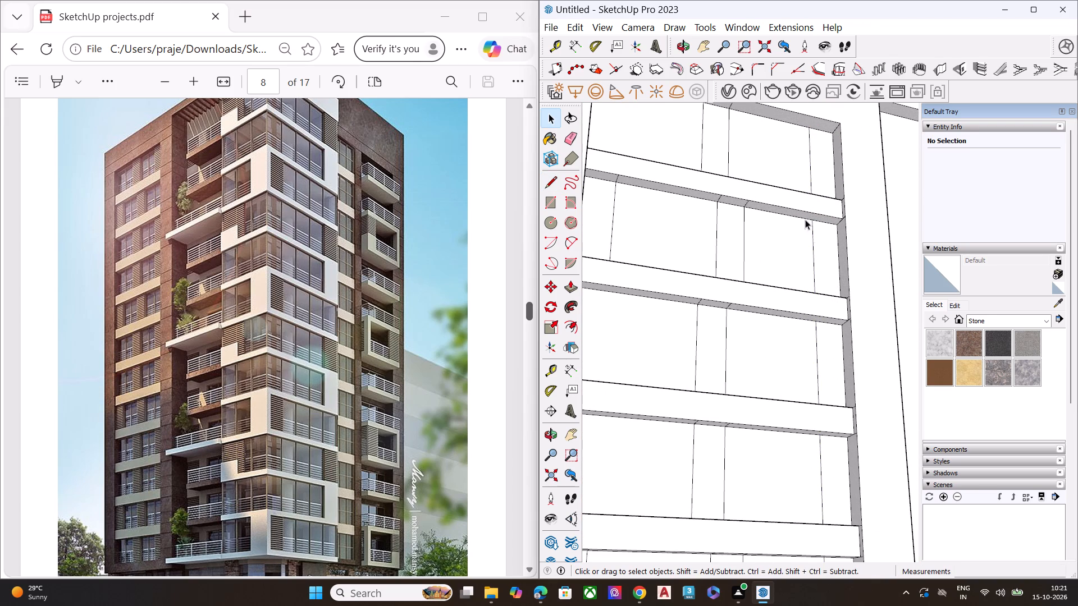
Erase the new vertical edge from the four storeys of the bay inset that already have a left-side strip.
middle_drag(829, 258, 797, 304)
scroll(797, 273, down, 3)
scroll(797, 273, up, 3)
scroll(797, 273, down, 2)
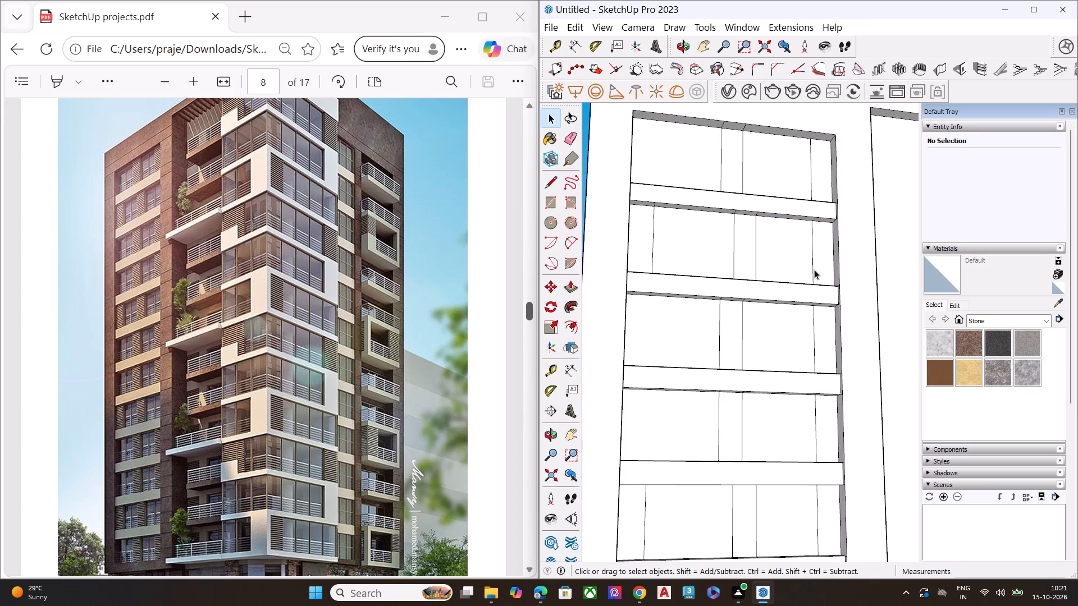
key(e)
click(812, 251)
scroll(807, 280, down, 6)
scroll(800, 402, up, 1)
scroll(802, 402, down, 1)
scroll(805, 404, up, 3)
click(814, 406)
scroll(805, 303, down, 7)
scroll(816, 427, up, 6)
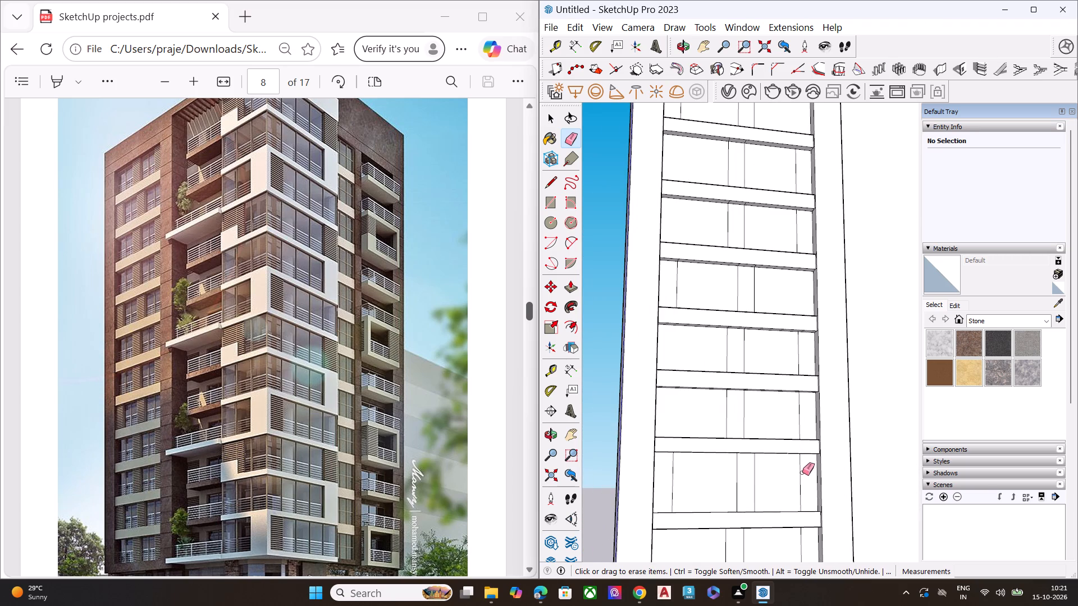
click(801, 472)
scroll(776, 319, down, 10)
scroll(781, 433, up, 7)
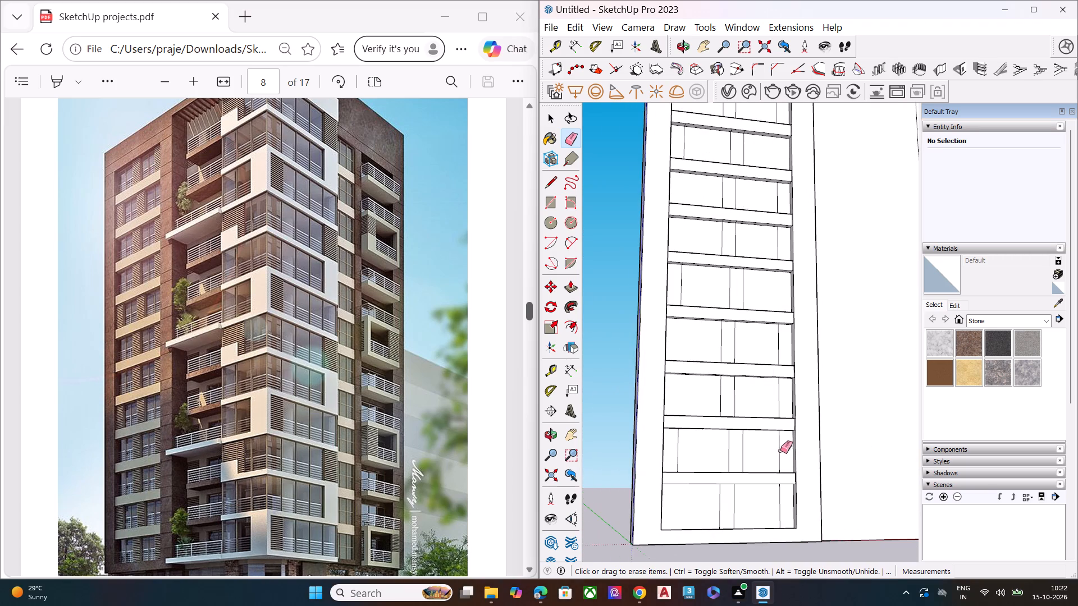
click(780, 449)
scroll(781, 407, down, 7)
middle_drag(787, 423, 899, 493)
scroll(841, 368, up, 5)
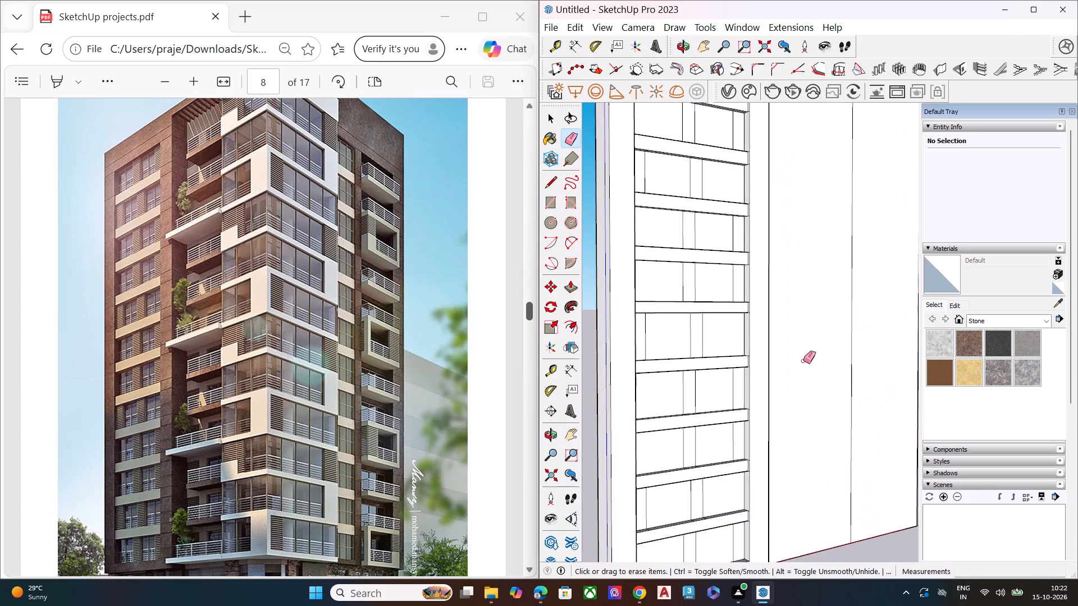
scroll(803, 361, up, 2)
key(space)
Extrude the narrow right strip of the bay inset's lowest storey outward by about 201' 10".
scroll(772, 354, down, 7)
middle_drag(796, 392, 759, 422)
scroll(753, 461, up, 6)
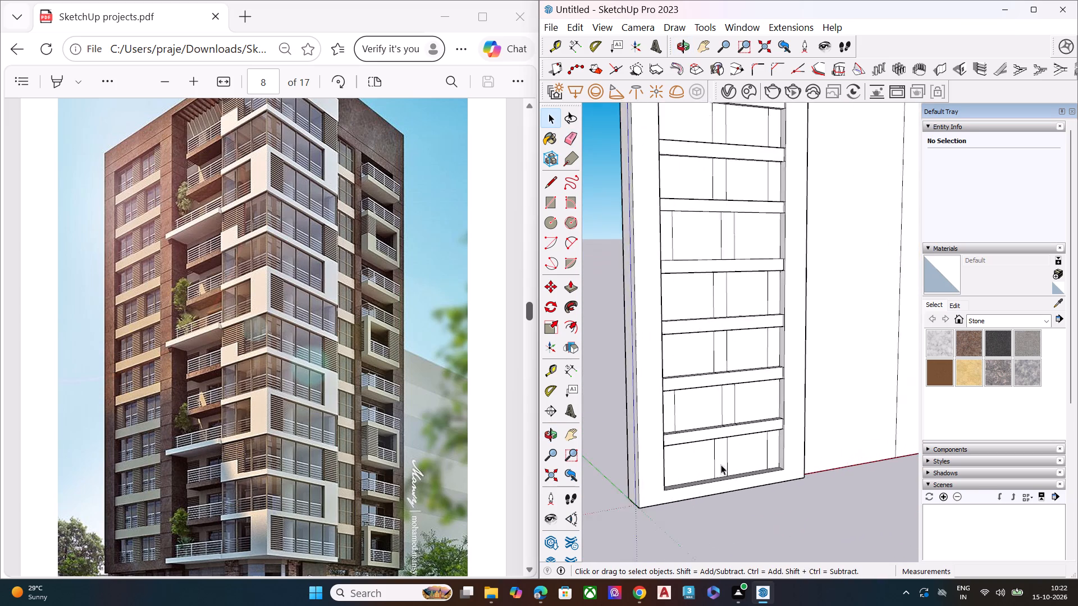
scroll(721, 465, up, 6)
middle_drag(738, 439, 820, 324)
scroll(789, 454, up, 2)
scroll(790, 455, down, 1)
scroll(791, 456, up, 6)
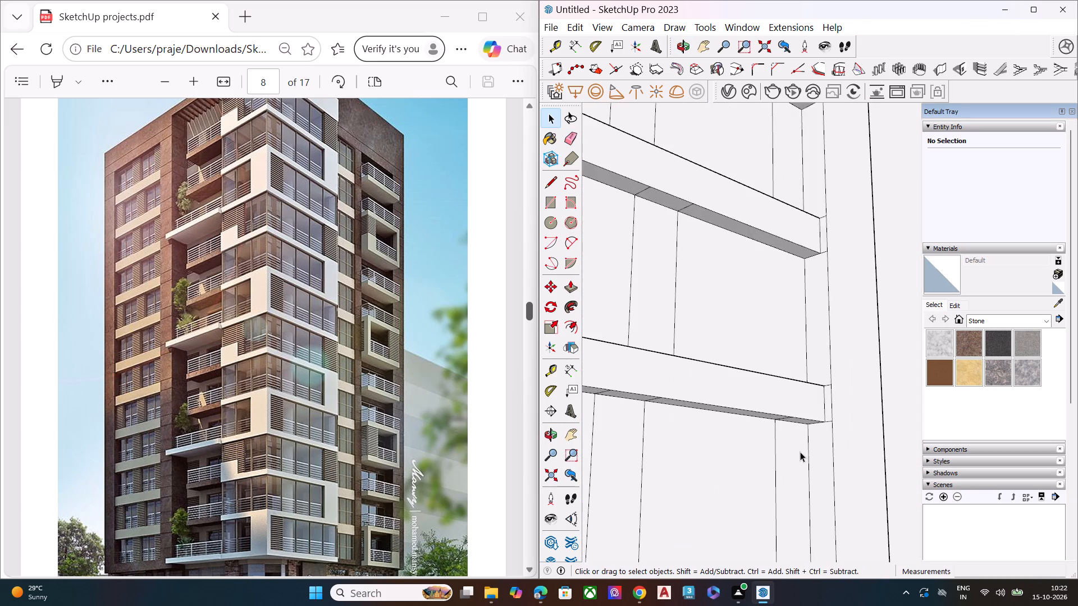
middle_drag(801, 450, 870, 338)
scroll(815, 435, up, 3)
click(766, 467)
key(p)
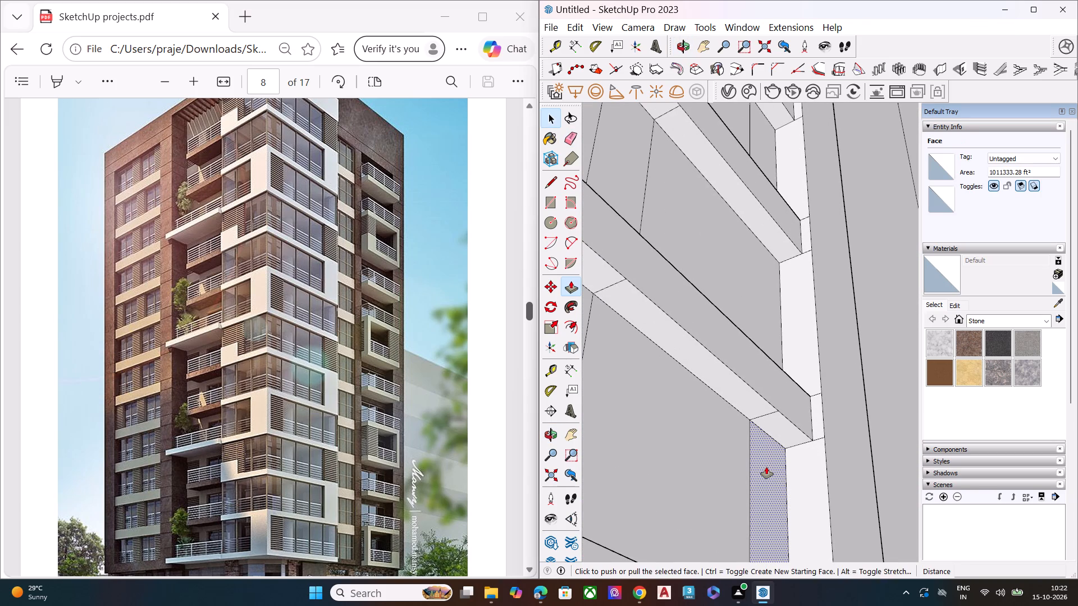
click(766, 467)
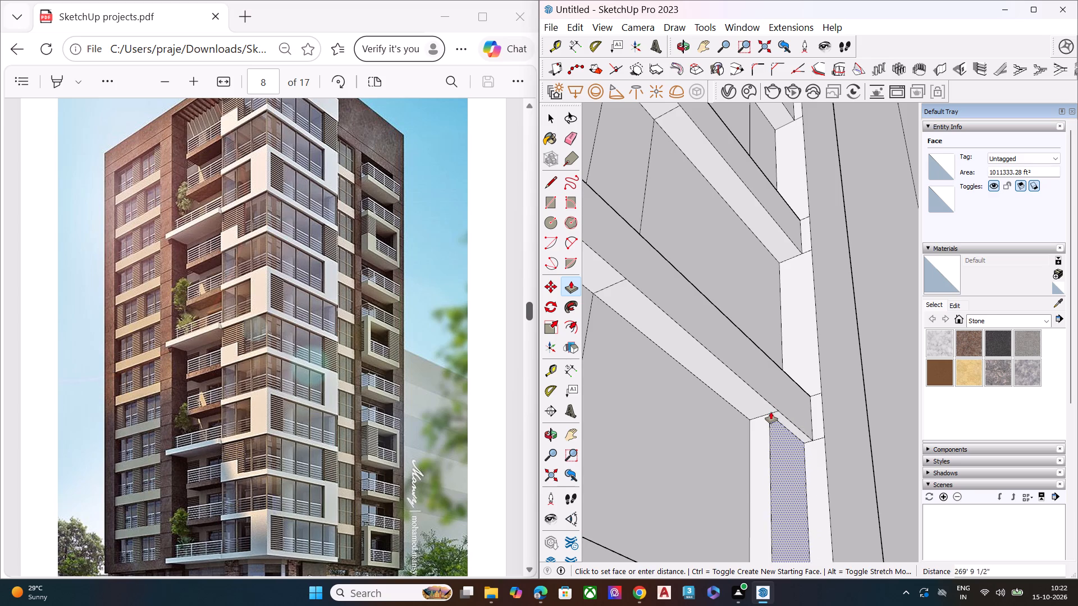
scroll(771, 412, up, 8)
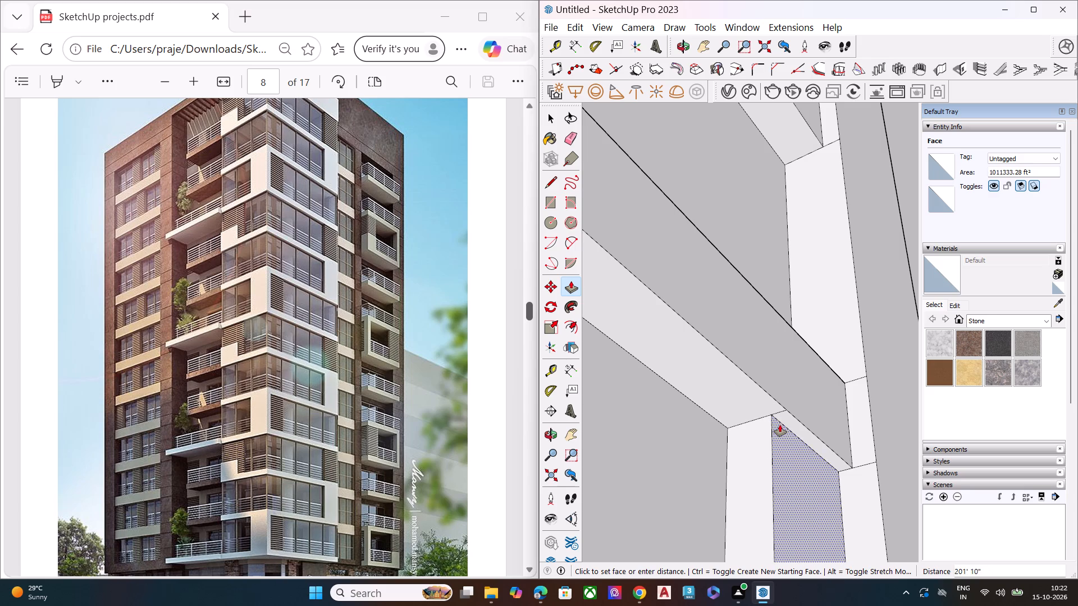
click(780, 424)
key(space)
scroll(802, 394, down, 10)
scroll(837, 394, up, 1)
scroll(842, 396, down, 4)
key(space)
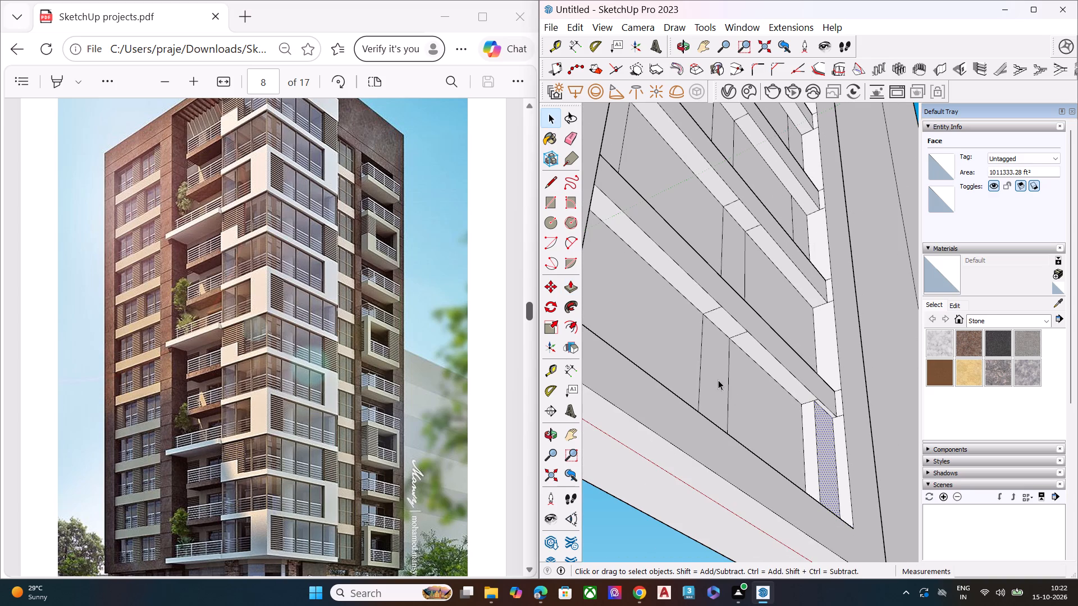
Repeat the same strip extrusion on the lowest storey's central strip.
click(714, 379)
key(p)
double_click(714, 379)
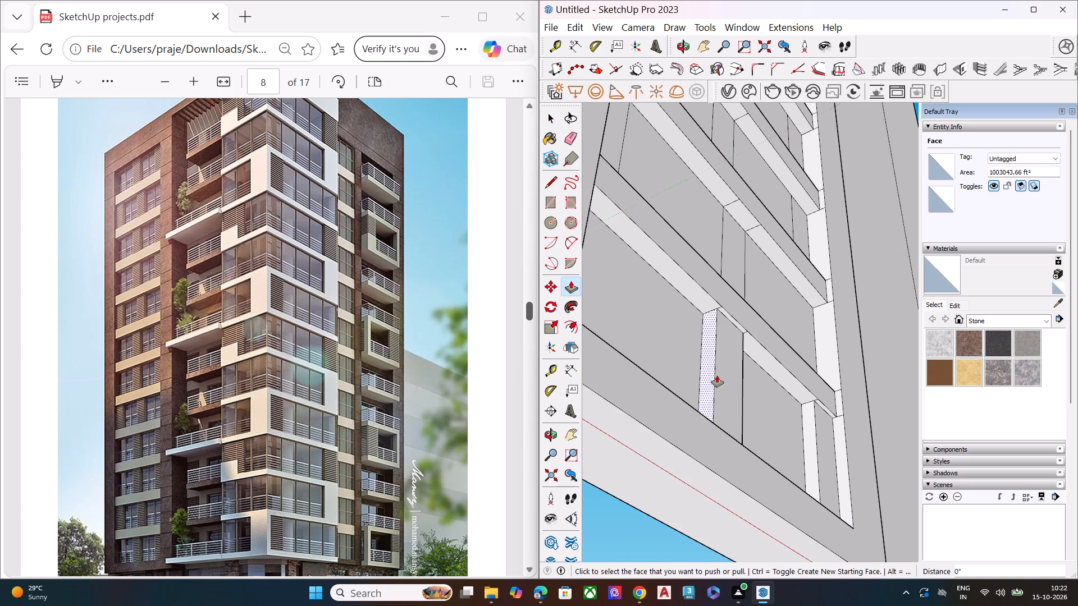
Repeat the strip extrusion on the second storey's central and left strips.
double_click(741, 241)
middle_drag(829, 289, 831, 297)
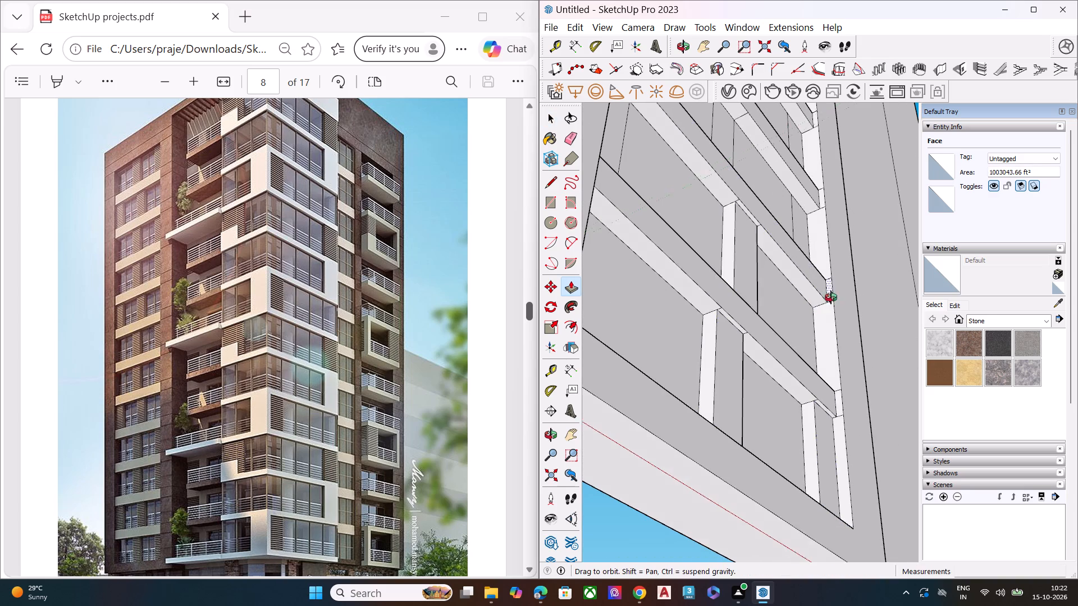
middle_drag(831, 297, 842, 428)
middle_drag(797, 269, 658, 313)
scroll(657, 313, up, 2)
scroll(897, 287, down, 2)
scroll(920, 295, up, 1)
scroll(921, 295, down, 2)
scroll(925, 296, up, 1)
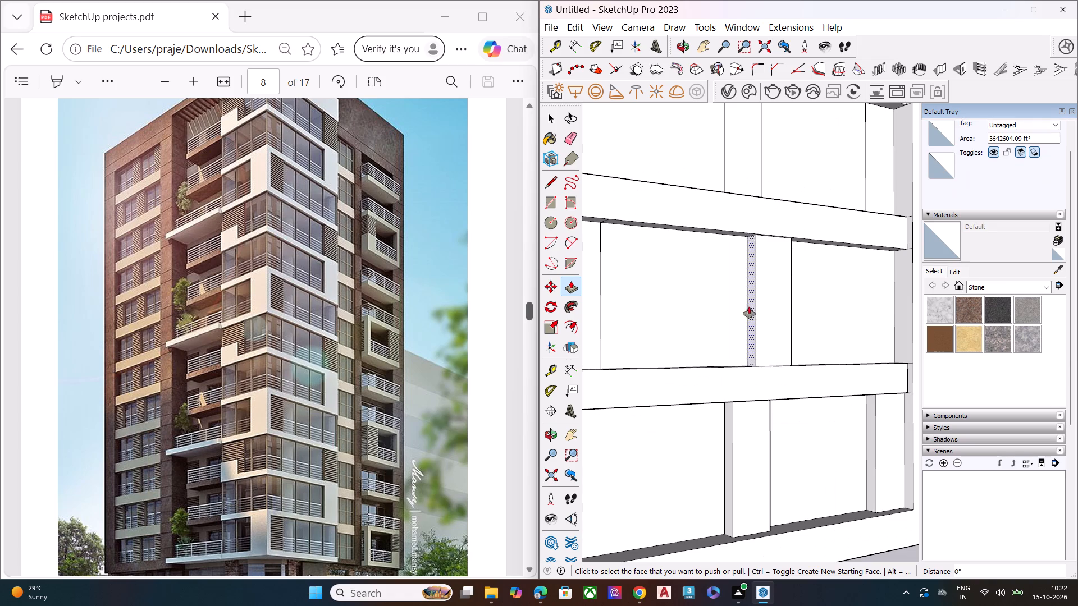
scroll(943, 283, down, 8)
scroll(769, 289, down, 2)
scroll(780, 292, up, 1)
scroll(783, 292, down, 5)
scroll(676, 297, up, 3)
scroll(664, 293, down, 1)
scroll(664, 293, up, 6)
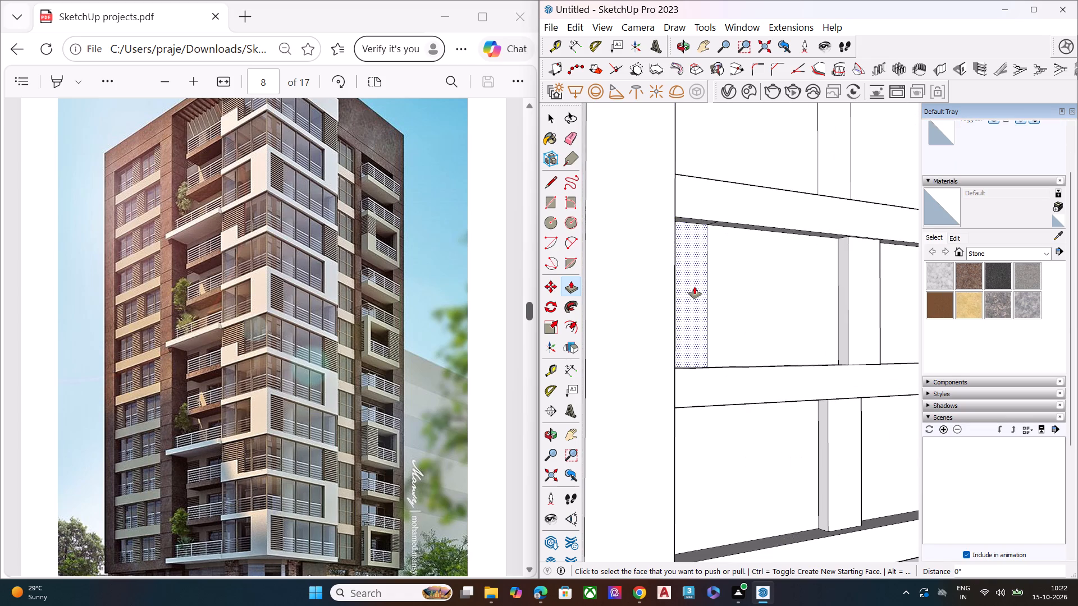
double_click(695, 287)
Repeat the strip extrusion on the central and right strips of the third and fourth storeys.
scroll(747, 290, down, 5)
middle_drag(746, 282, 823, 165)
scroll(823, 165, up, 7)
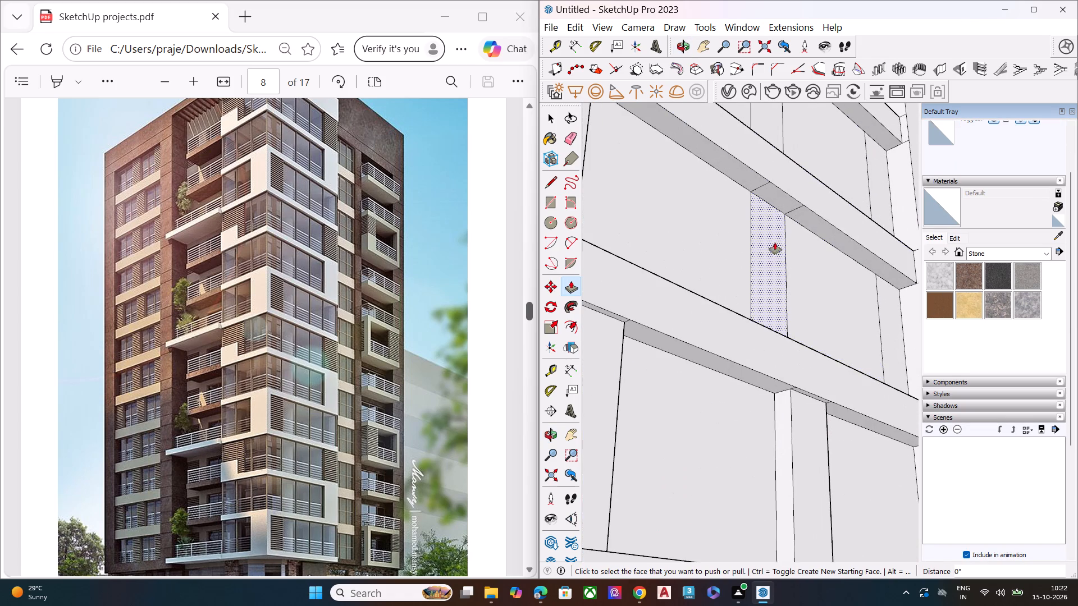
double_click(773, 244)
double_click(894, 302)
scroll(827, 328, down, 4)
scroll(801, 360, up, 1)
scroll(800, 361, down, 1)
scroll(800, 361, up, 1)
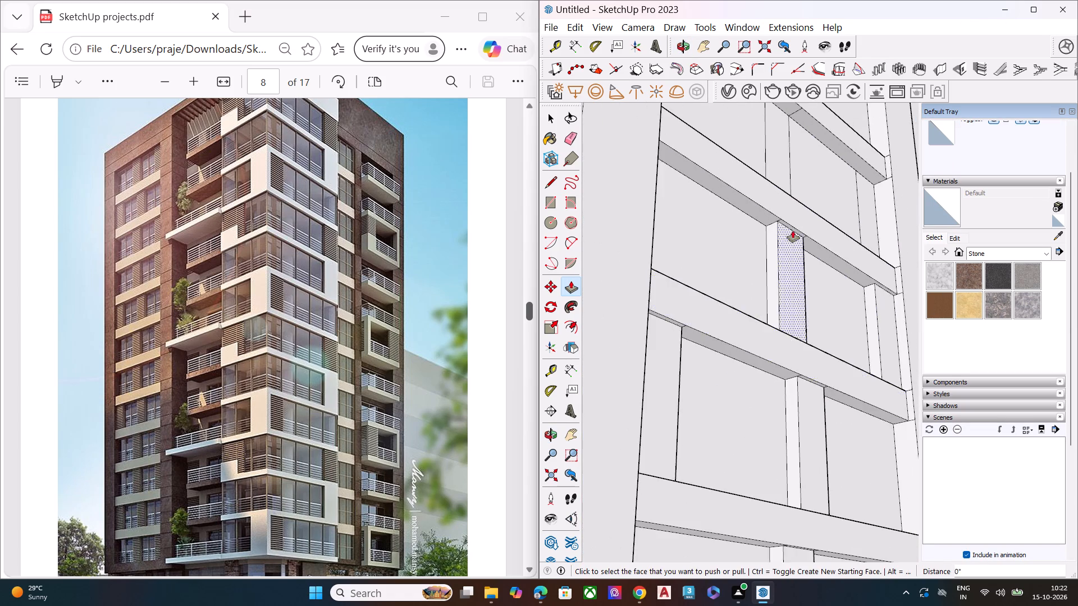
scroll(797, 151, up, 4)
double_click(768, 151)
double_click(901, 220)
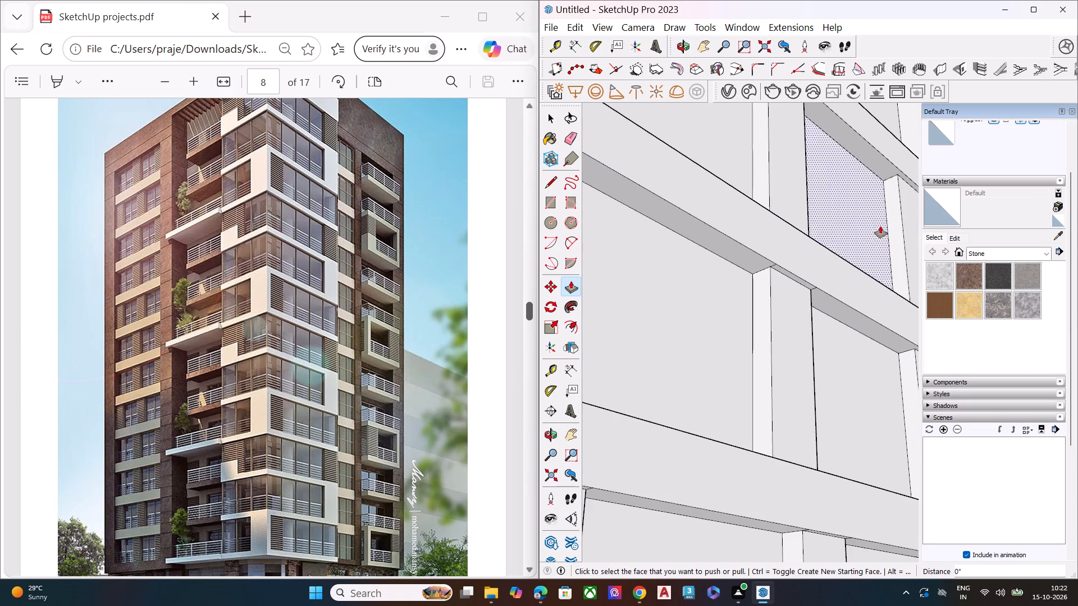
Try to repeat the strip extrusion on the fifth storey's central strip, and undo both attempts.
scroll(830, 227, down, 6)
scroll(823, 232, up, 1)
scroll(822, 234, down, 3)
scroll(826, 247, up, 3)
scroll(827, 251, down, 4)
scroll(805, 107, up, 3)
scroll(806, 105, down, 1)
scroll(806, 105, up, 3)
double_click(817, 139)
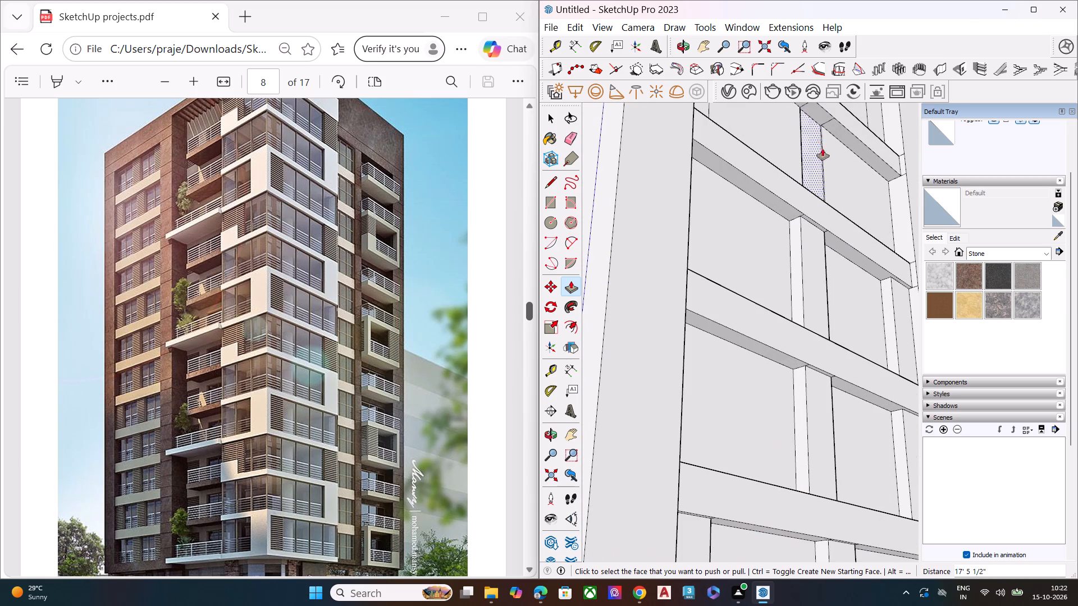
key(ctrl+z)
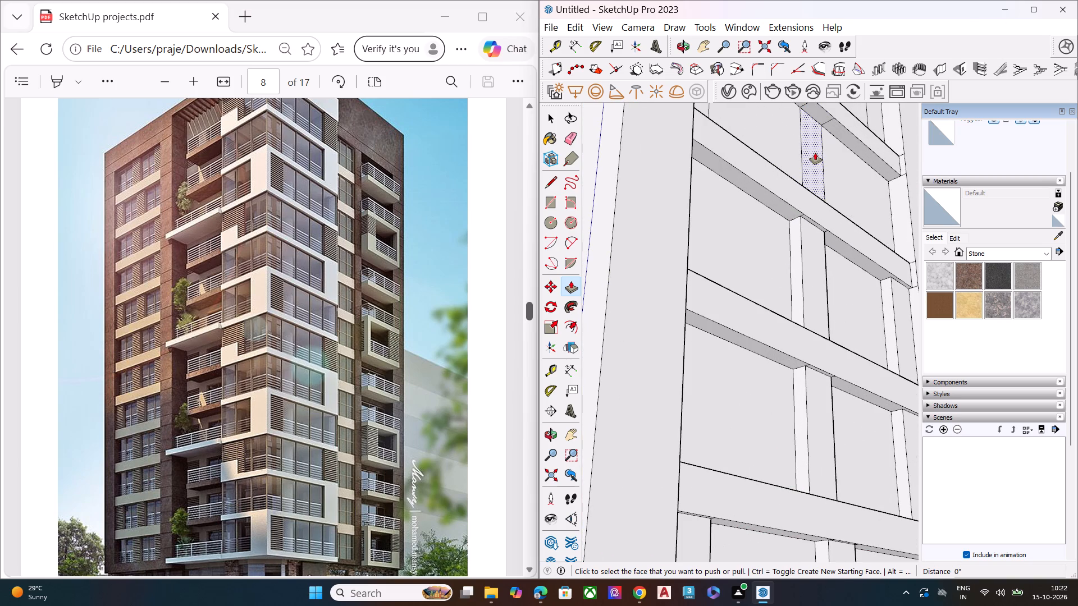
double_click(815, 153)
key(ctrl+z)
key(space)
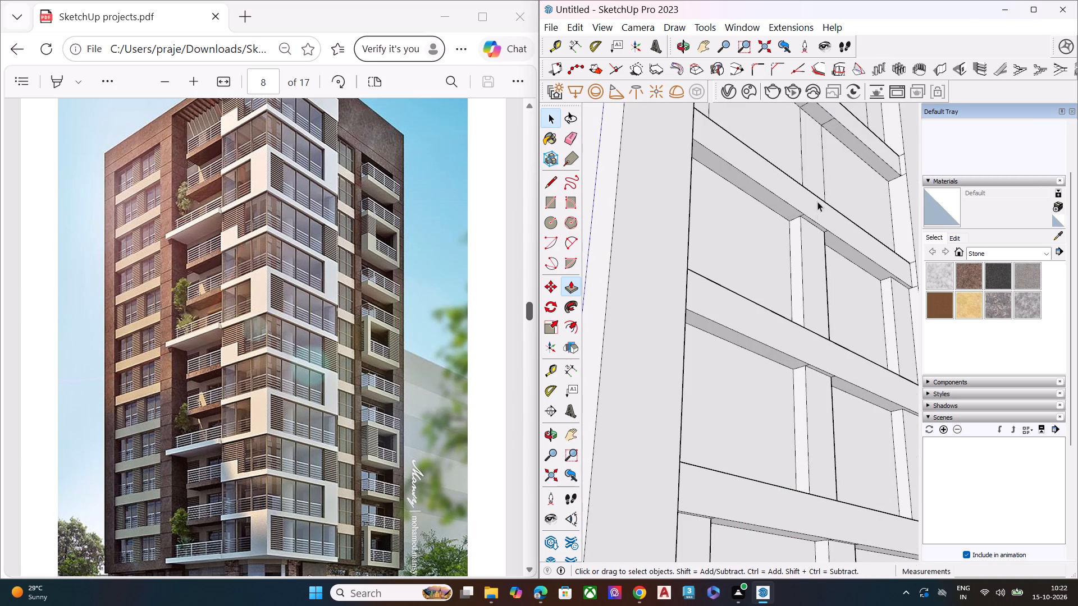
Extrude the fifth storey's central strip outward by about 202' 8", using the strip below as the depth reference.
click(817, 236)
click(808, 156)
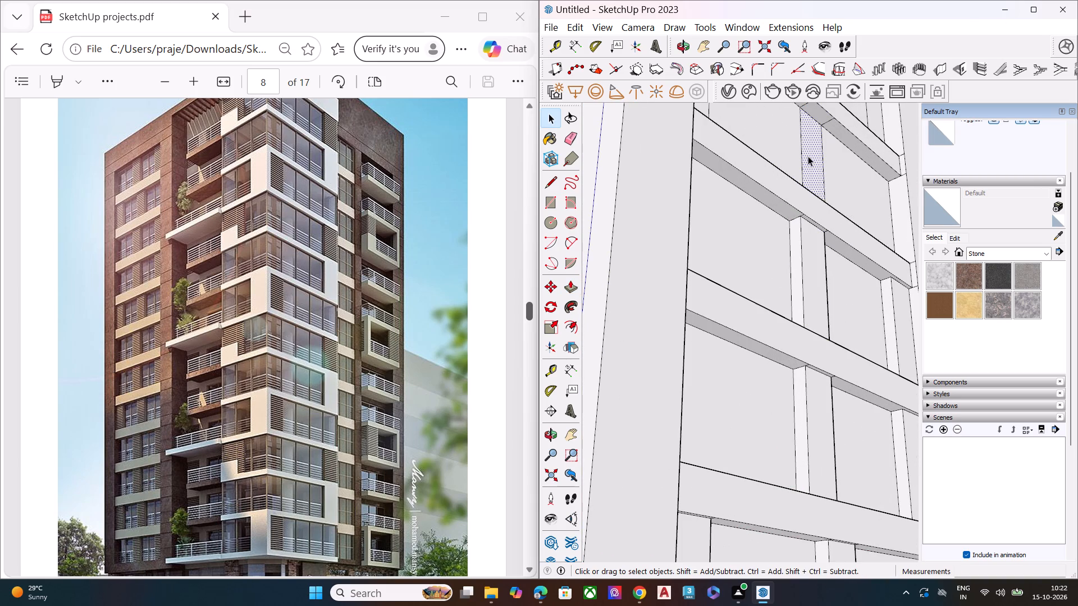
key(p)
click(810, 143)
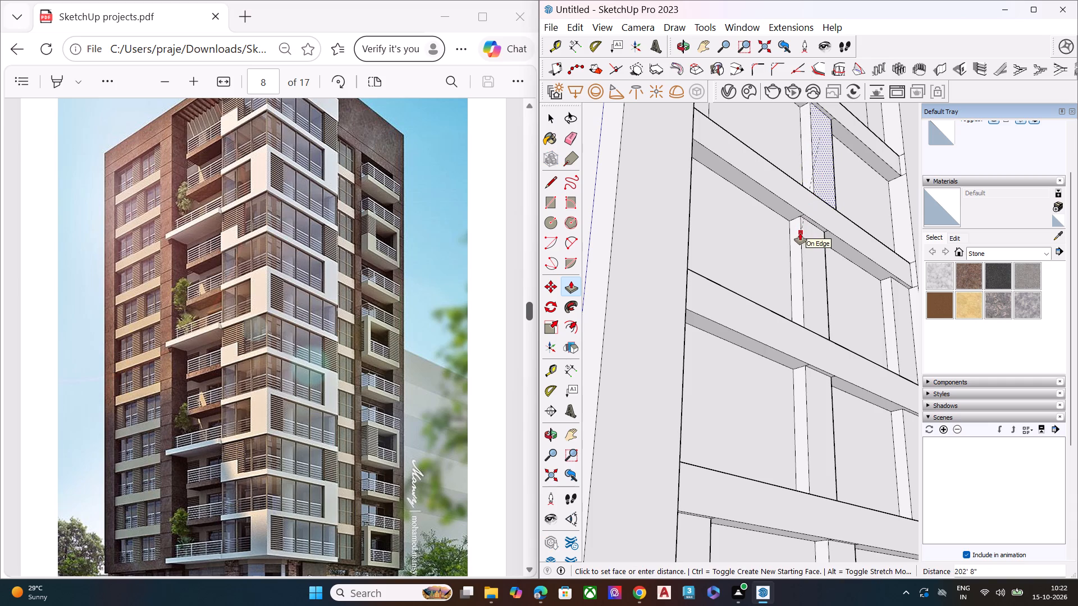
click(800, 233)
scroll(843, 291, down, 8)
key(space)
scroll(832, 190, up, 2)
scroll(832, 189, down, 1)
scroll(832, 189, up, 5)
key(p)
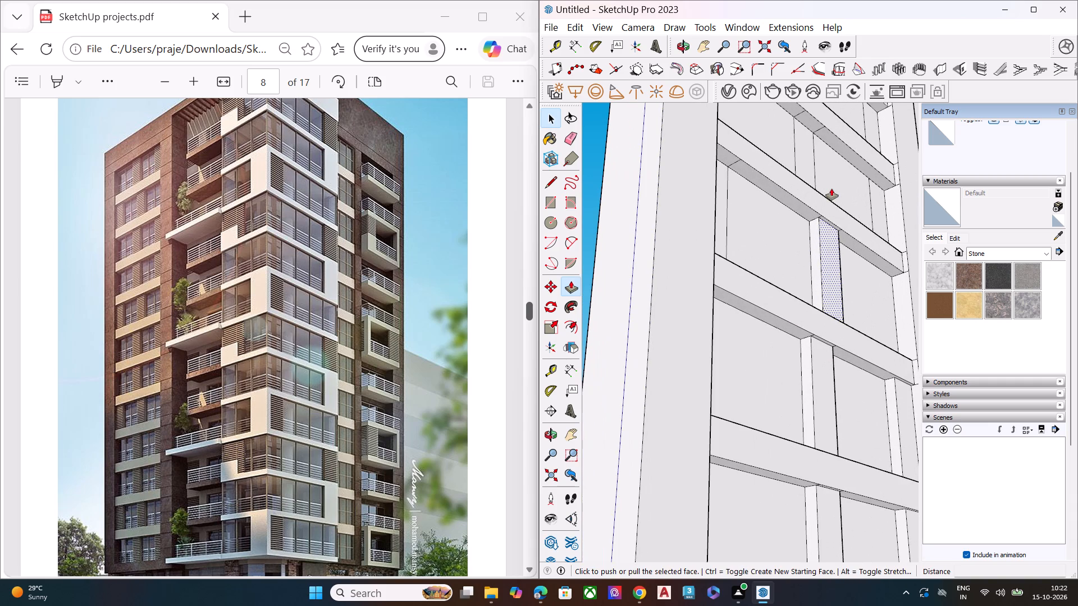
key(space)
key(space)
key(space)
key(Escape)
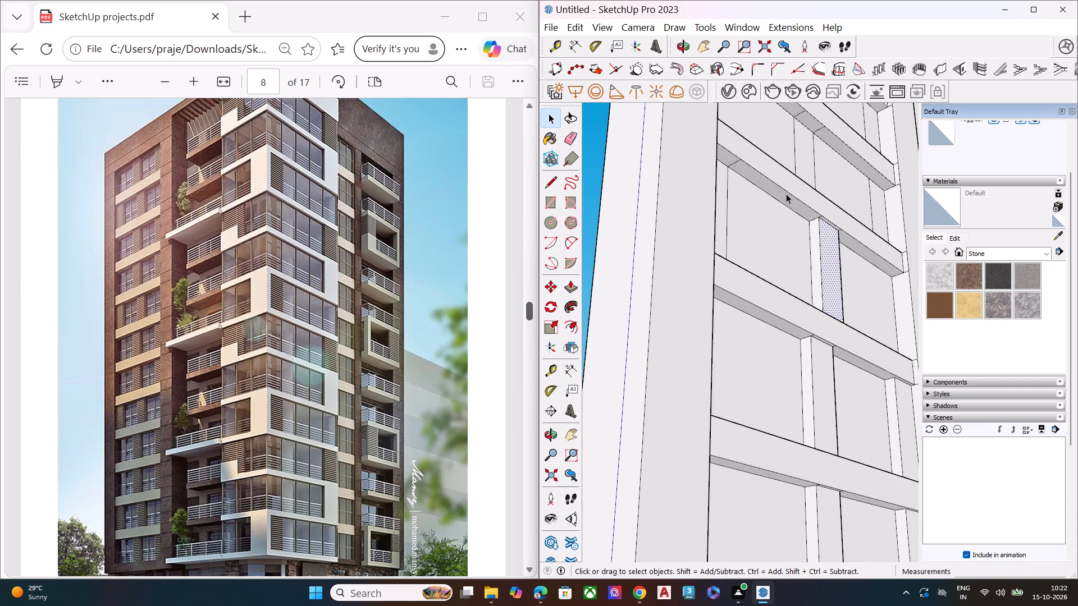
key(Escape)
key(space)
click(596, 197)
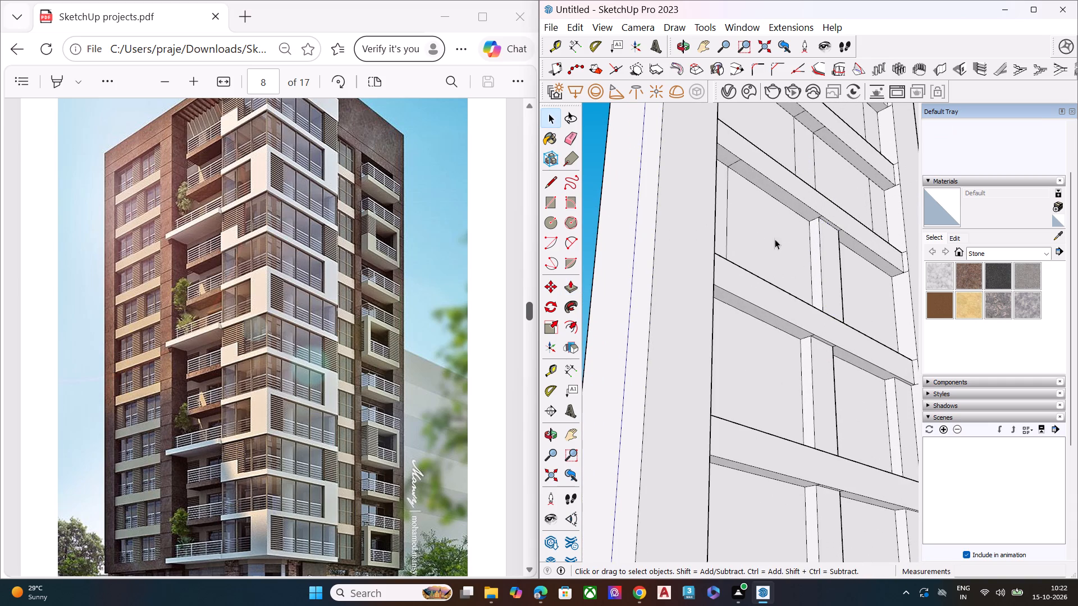
Repeat the strip extrusion on the fifth storey's left strip.
scroll(765, 258, down, 6)
middle_drag(810, 282, 761, 384)
scroll(750, 242, up, 5)
scroll(741, 228, down, 1)
scroll(739, 229, up, 3)
key(p)
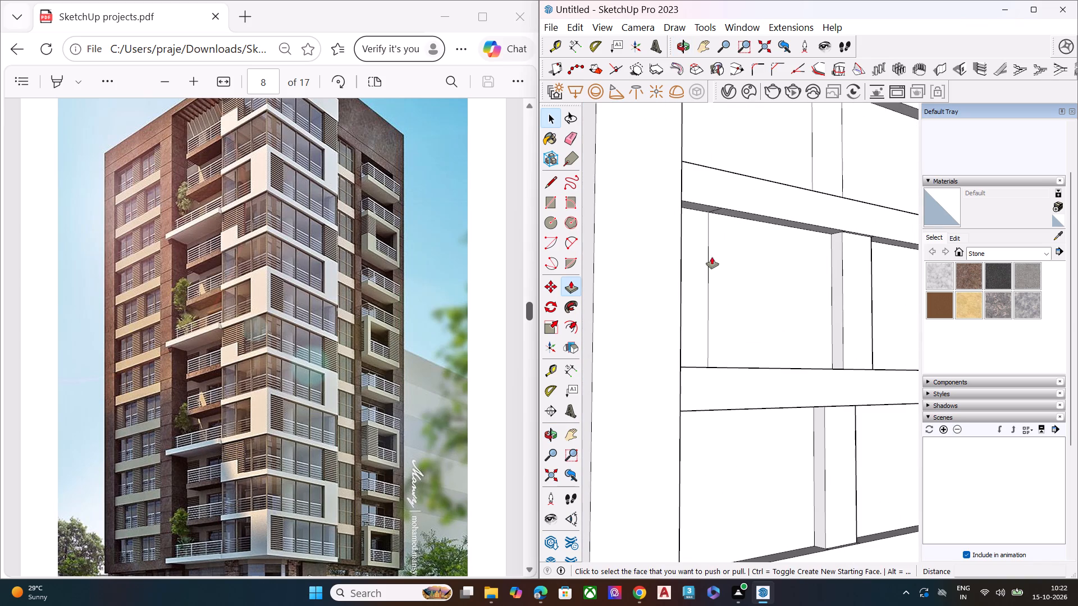
double_click(695, 265)
Repeat the strip extrusion on the sixth storey's central and right strips and on the seventh storey's central strip.
scroll(720, 260, down, 10)
scroll(820, 152, down, 1)
scroll(814, 157, up, 5)
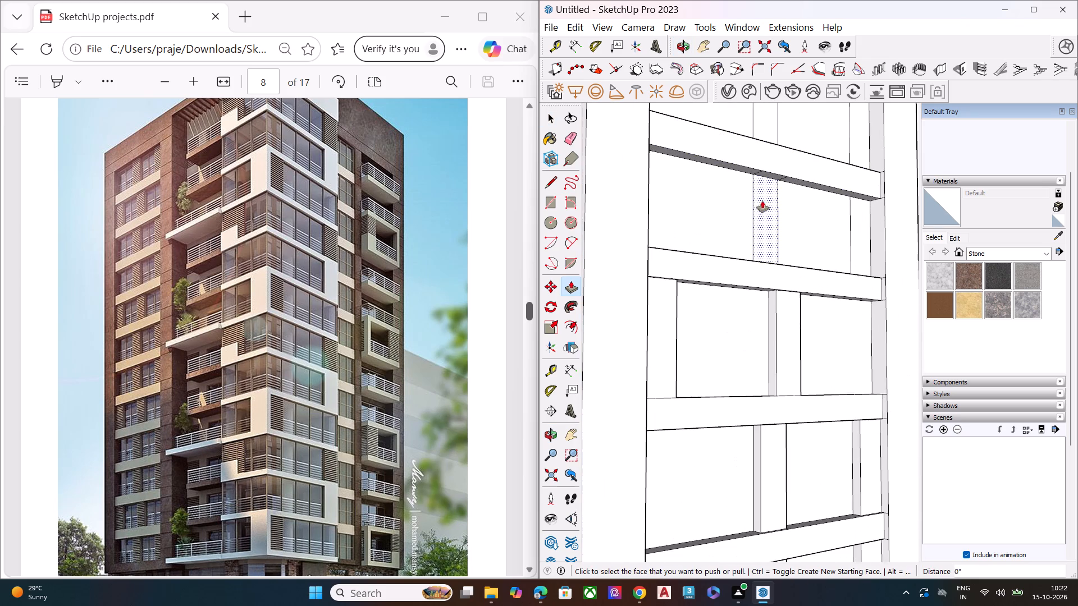
double_click(766, 202)
double_click(859, 215)
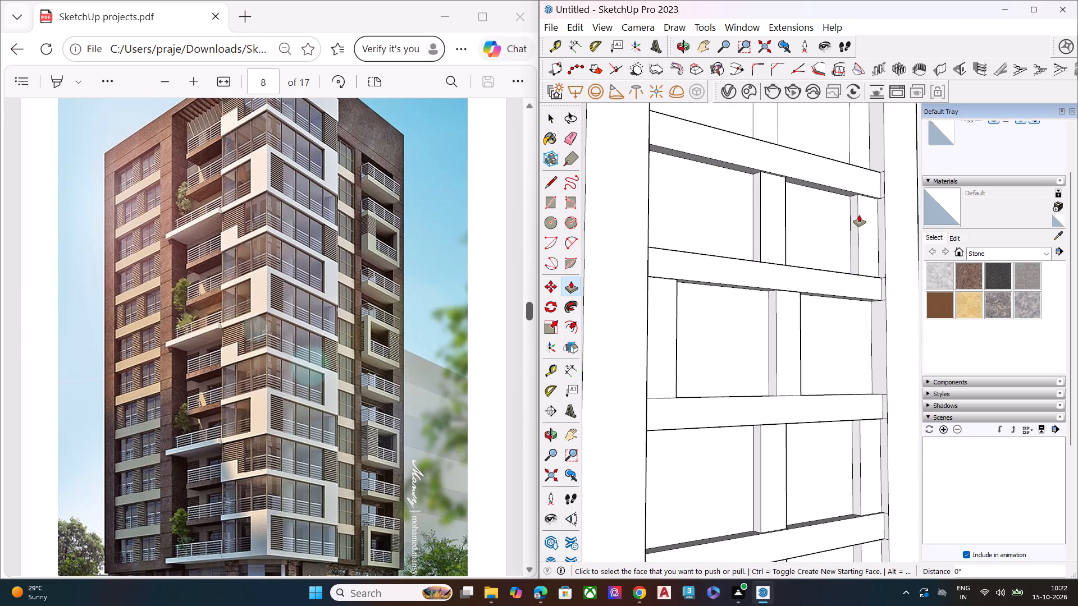
scroll(828, 220, down, 6)
scroll(807, 143, up, 1)
scroll(807, 143, down, 1)
scroll(807, 143, up, 5)
double_click(788, 164)
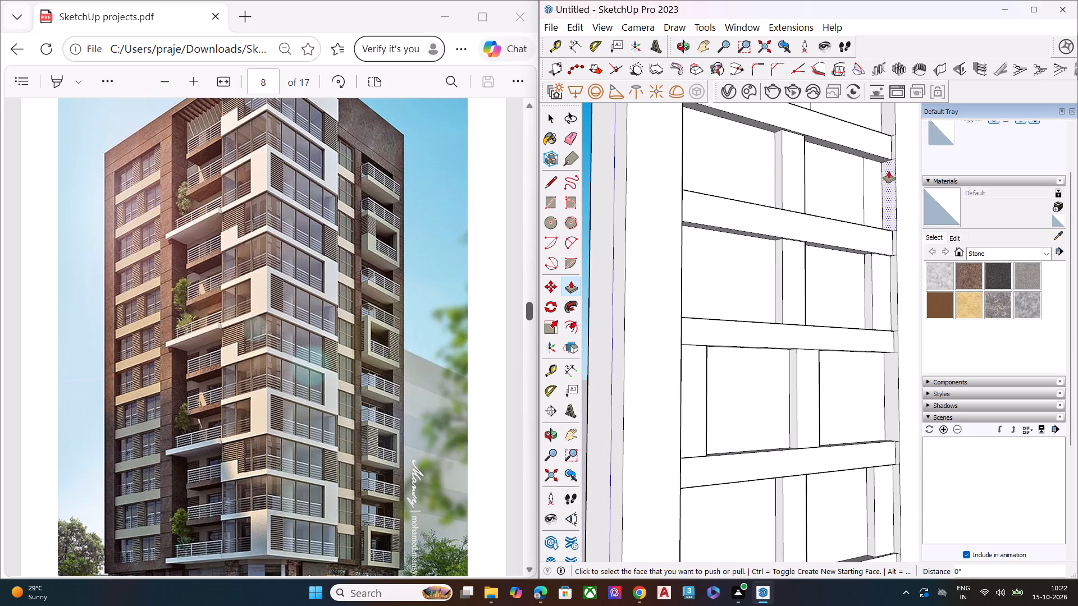
Repeat the strip extrusion on the seventh storey's right strip and on the eighth storey's central and left strips.
double_click(874, 182)
scroll(837, 210, down, 11)
scroll(837, 255, up, 1)
scroll(837, 257, down, 3)
scroll(835, 263, up, 1)
scroll(830, 148, down, 1)
scroll(830, 148, up, 14)
double_click(819, 224)
scroll(828, 233, up, 1)
middle_drag(828, 233, 729, 251)
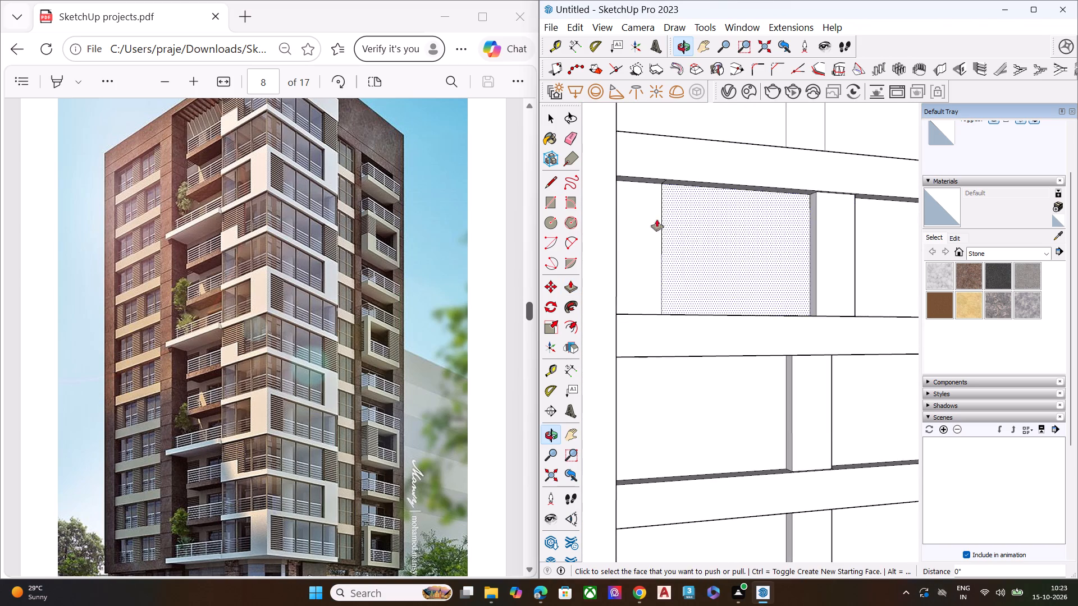
double_click(645, 215)
scroll(729, 234, down, 8)
scroll(791, 154, up, 6)
Repeat the strip extrusion on the central and right strips of the ninth and tenth storeys.
double_click(792, 166)
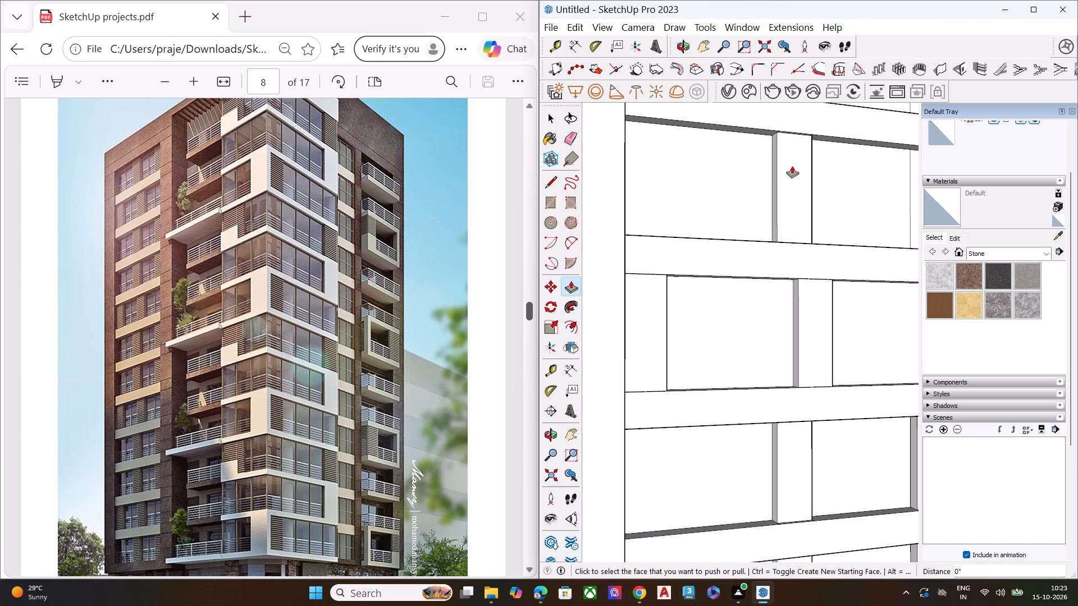
scroll(792, 177, up, 1)
scroll(792, 180, down, 5)
scroll(873, 188, up, 4)
double_click(894, 184)
scroll(864, 204, down, 6)
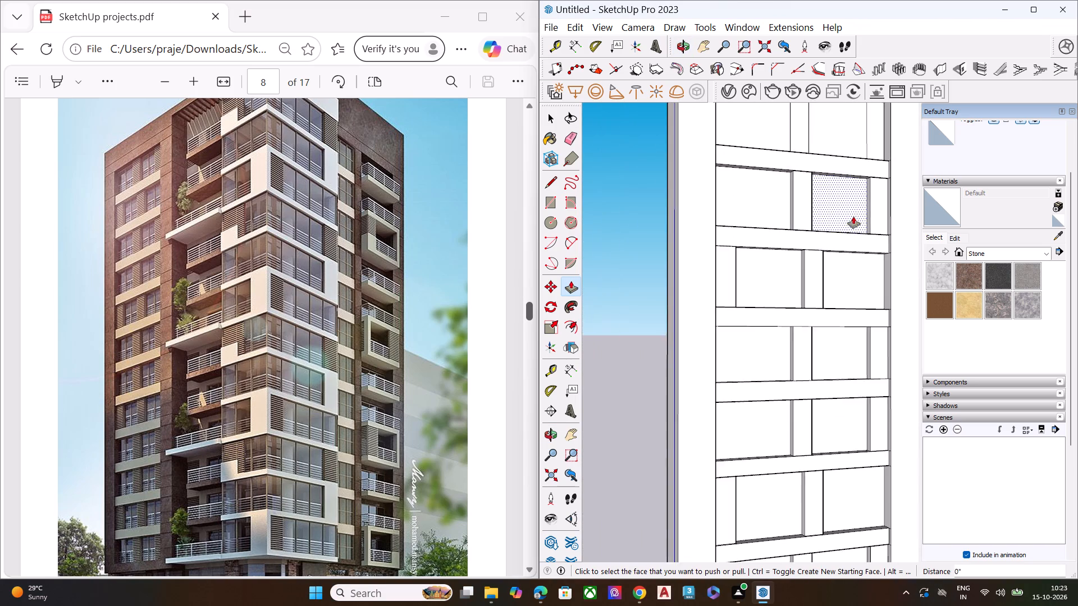
scroll(853, 217, down, 2)
scroll(852, 221, up, 1)
scroll(852, 221, down, 8)
scroll(832, 131, up, 1)
scroll(833, 131, down, 1)
scroll(833, 131, up, 5)
double_click(824, 194)
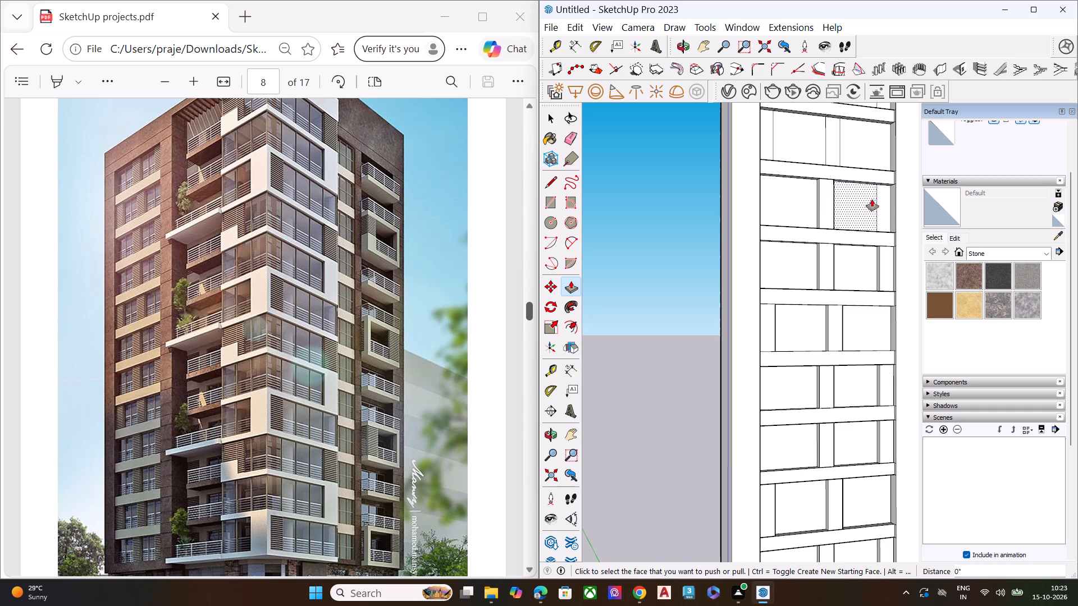
double_click(883, 198)
Repeat the strip extrusion on the eleventh storey's left and central strips and on the top storey's central and right strips.
scroll(874, 211, down, 5)
scroll(814, 104, up, 7)
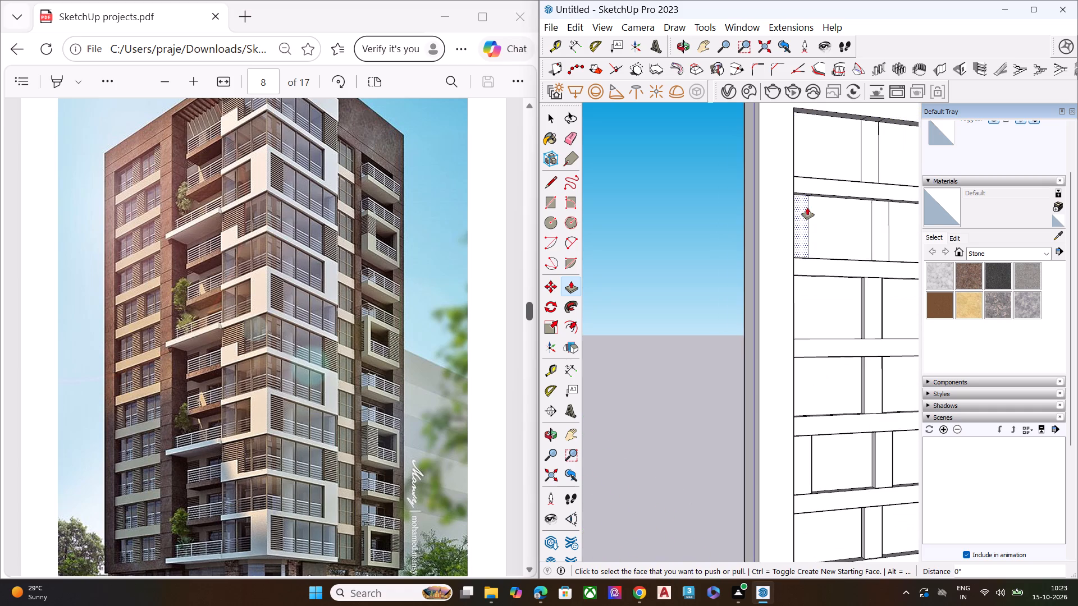
double_click(807, 208)
double_click(880, 216)
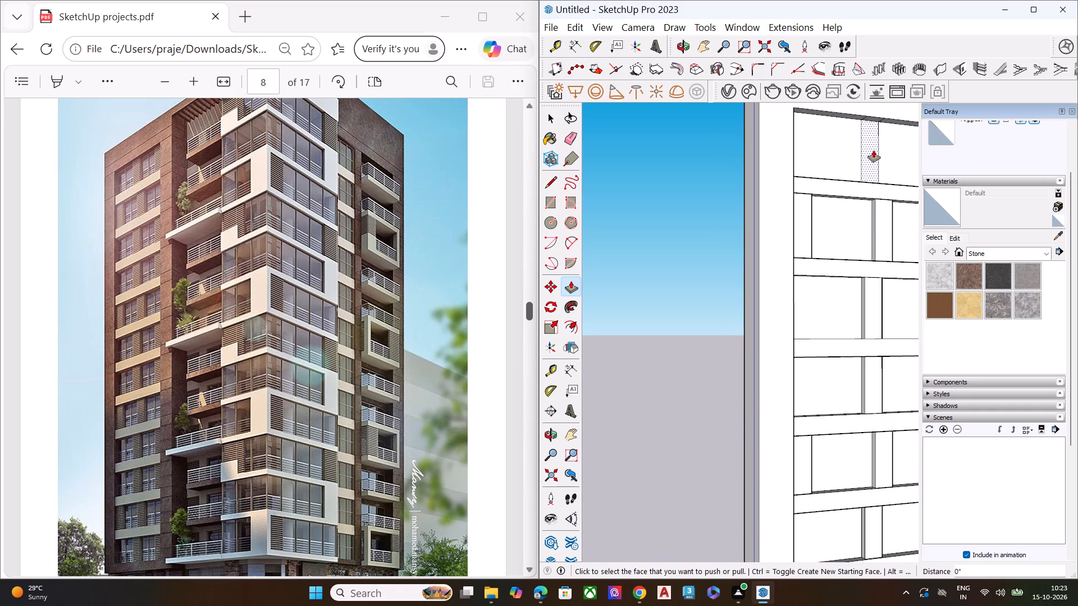
double_click(872, 150)
scroll(831, 168, down, 7)
middle_drag(838, 210, 884, 220)
scroll(890, 149, up, 4)
scroll(887, 146, down, 1)
scroll(887, 146, up, 3)
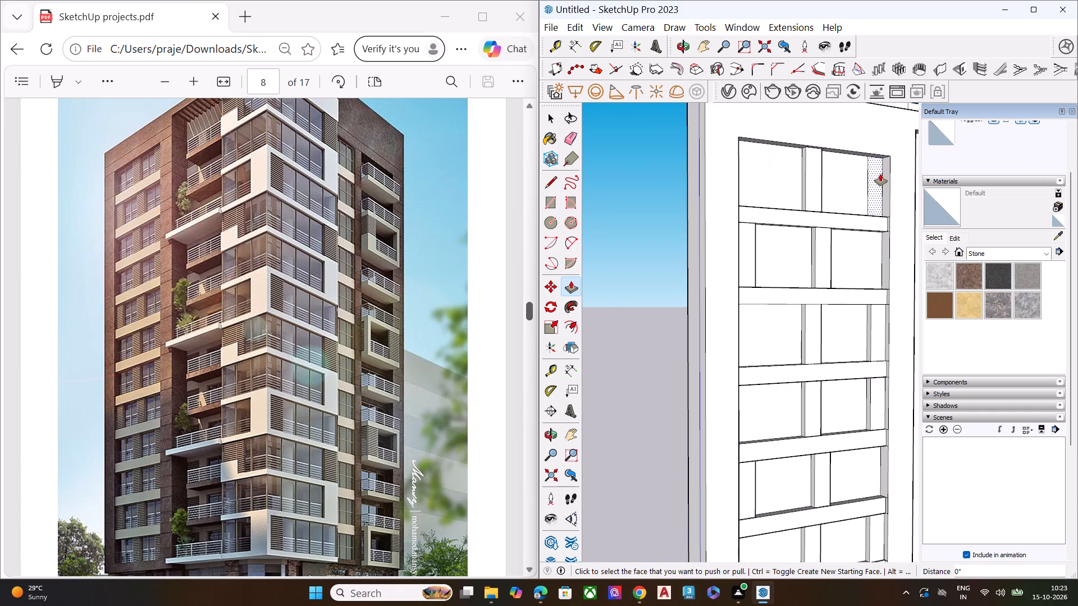
double_click(880, 174)
scroll(830, 175, down, 6)
middle_drag(843, 222, 844, 169)
key(space)
Erase the two short seam edges on the recess soffit above the top storey's central strip.
scroll(839, 176, down, 5)
scroll(835, 181, up, 1)
scroll(835, 181, down, 4)
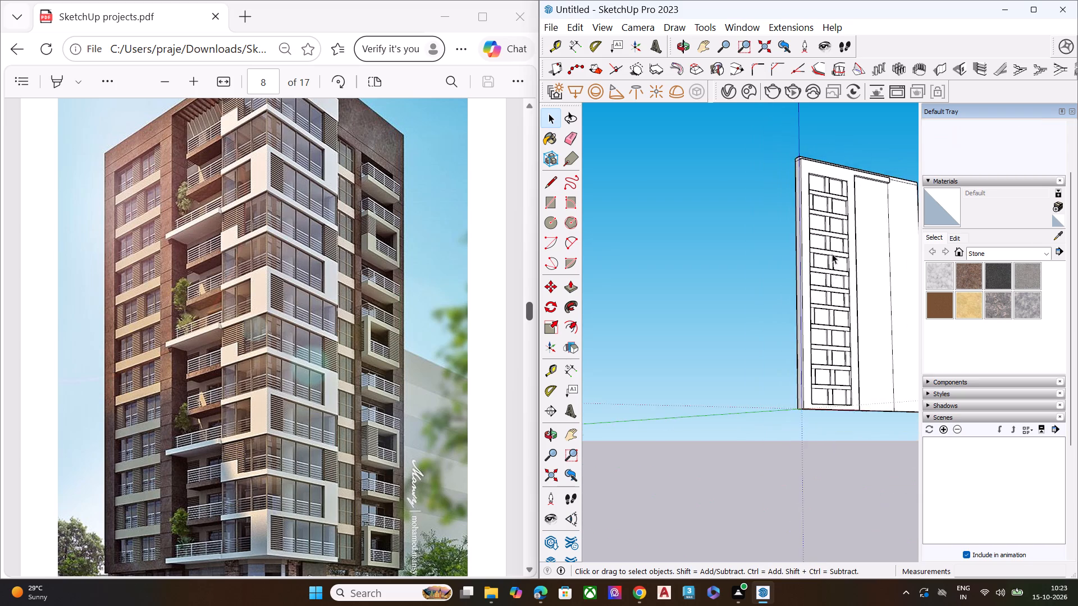
middle_drag(831, 270, 861, 177)
scroll(855, 160, up, 10)
scroll(805, 223, up, 2)
scroll(805, 223, down, 1)
scroll(805, 223, up, 1)
scroll(805, 223, down, 1)
scroll(805, 223, up, 2)
key(e)
middle_drag(796, 225, 837, 180)
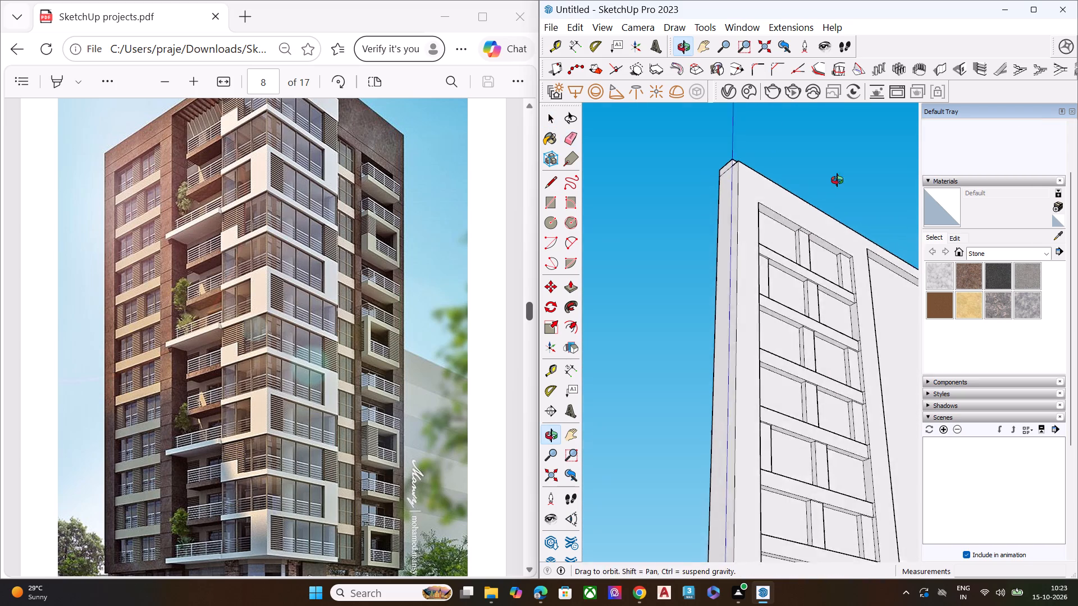
middle_drag(837, 180, 843, 175)
scroll(835, 226, up, 2)
scroll(826, 232, down, 1)
scroll(824, 233, up, 5)
scroll(778, 240, down, 1)
scroll(778, 240, up, 17)
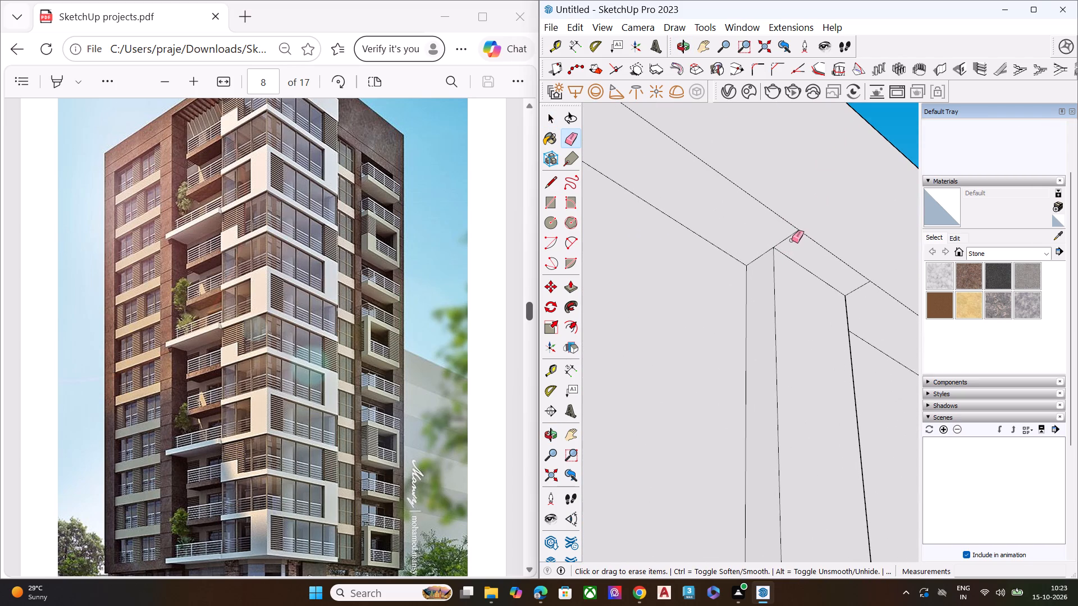
click(790, 237)
click(859, 287)
Erase the short seam edge on the band's underside above the eleventh storey's left strip.
scroll(777, 257, down, 13)
scroll(869, 322, up, 8)
scroll(831, 196, down, 3)
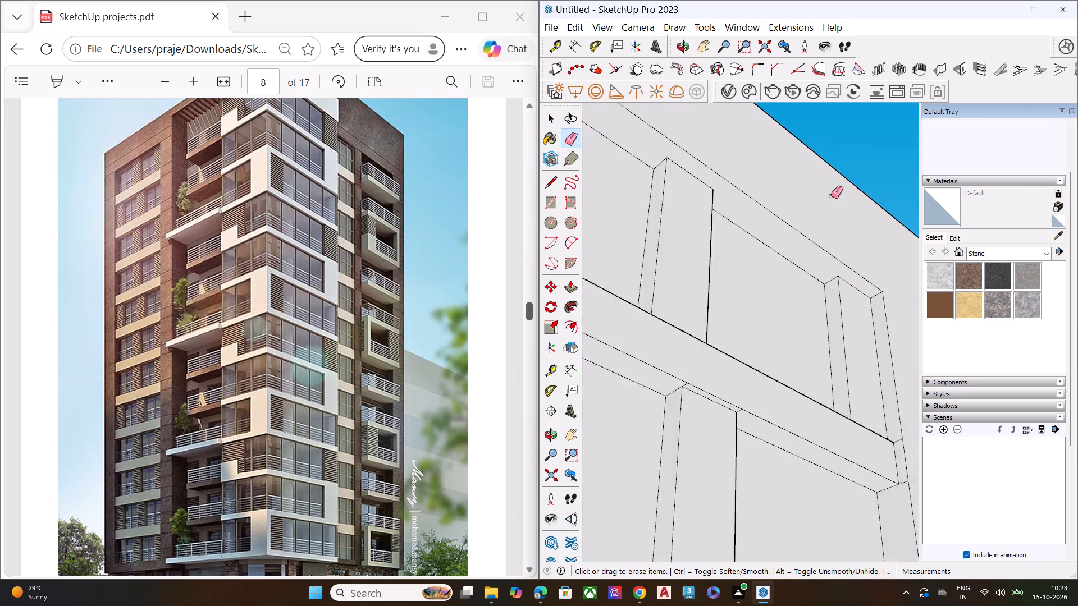
scroll(831, 196, down, 6)
middle_drag(770, 295, 802, 260)
scroll(676, 222, up, 9)
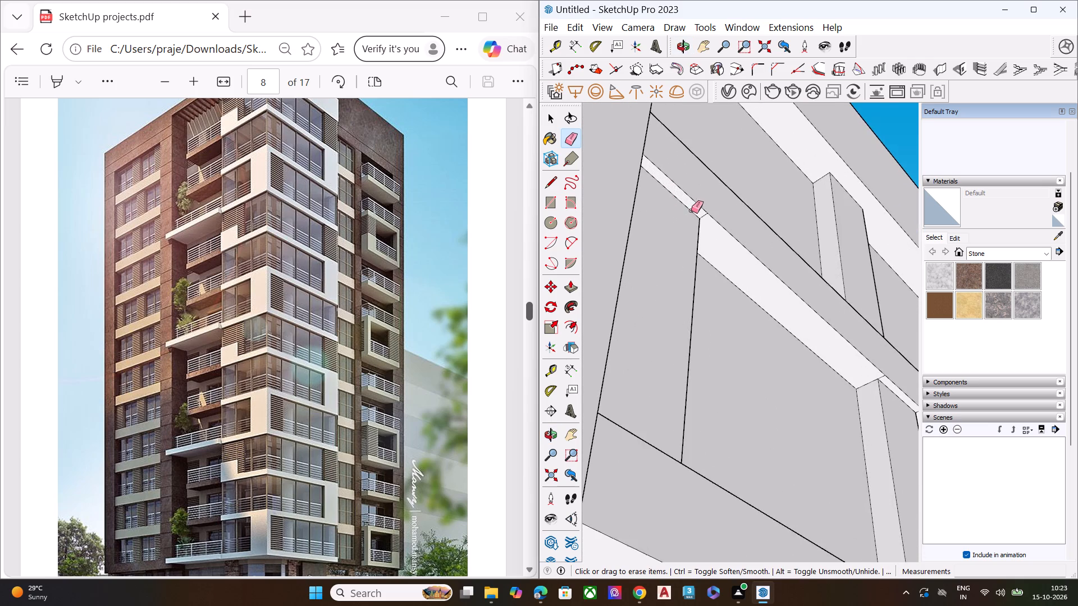
scroll(691, 210, up, 3)
scroll(691, 210, down, 3)
scroll(691, 210, up, 5)
click(716, 222)
Erase the two short seam edges on the band's underside above the eleventh storey's central strip.
scroll(771, 221, down, 7)
middle_drag(838, 232, 628, 217)
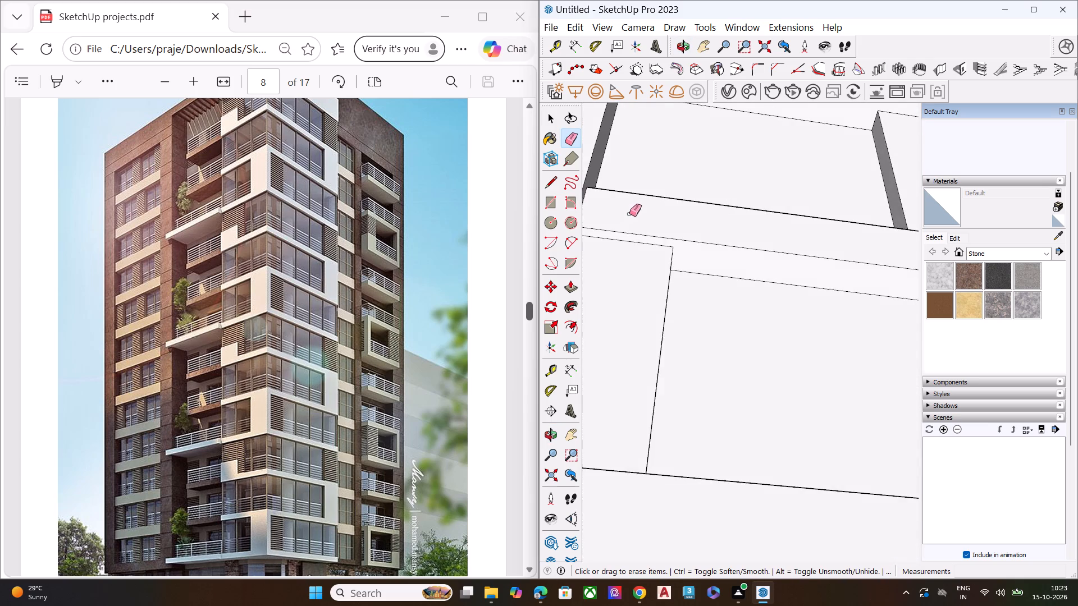
scroll(647, 209, down, 2)
scroll(642, 212, up, 1)
scroll(641, 213, down, 6)
middle_drag(714, 259, 889, 240)
scroll(861, 296, up, 11)
scroll(818, 327, up, 6)
click(818, 348)
scroll(838, 324, down, 5)
scroll(706, 250, up, 3)
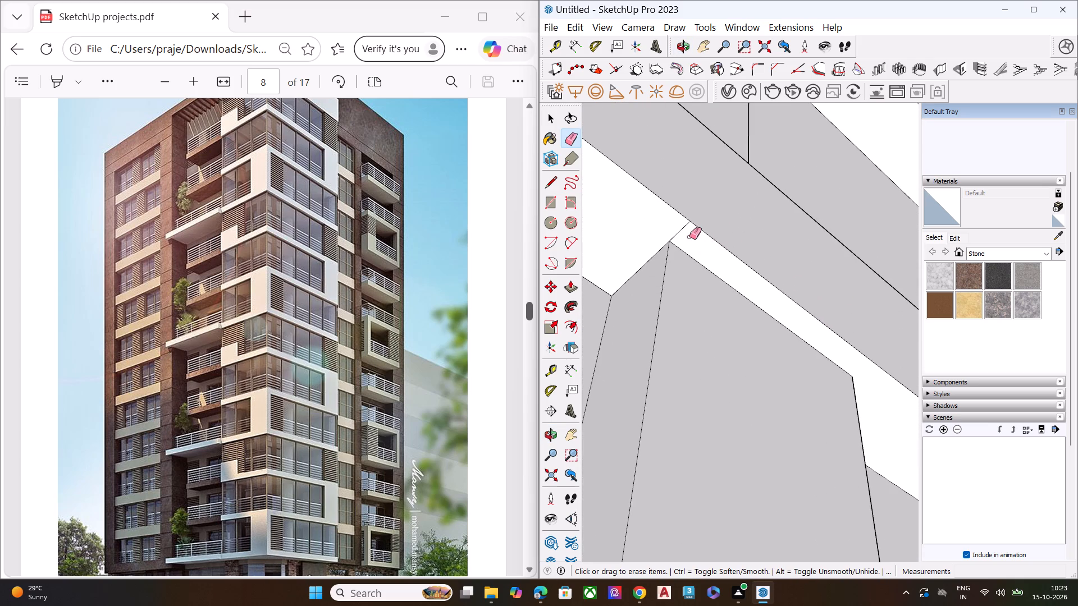
click(680, 229)
Erase the two short seam edges on the band's underside above the tenth storey's central strip.
scroll(637, 205, down, 15)
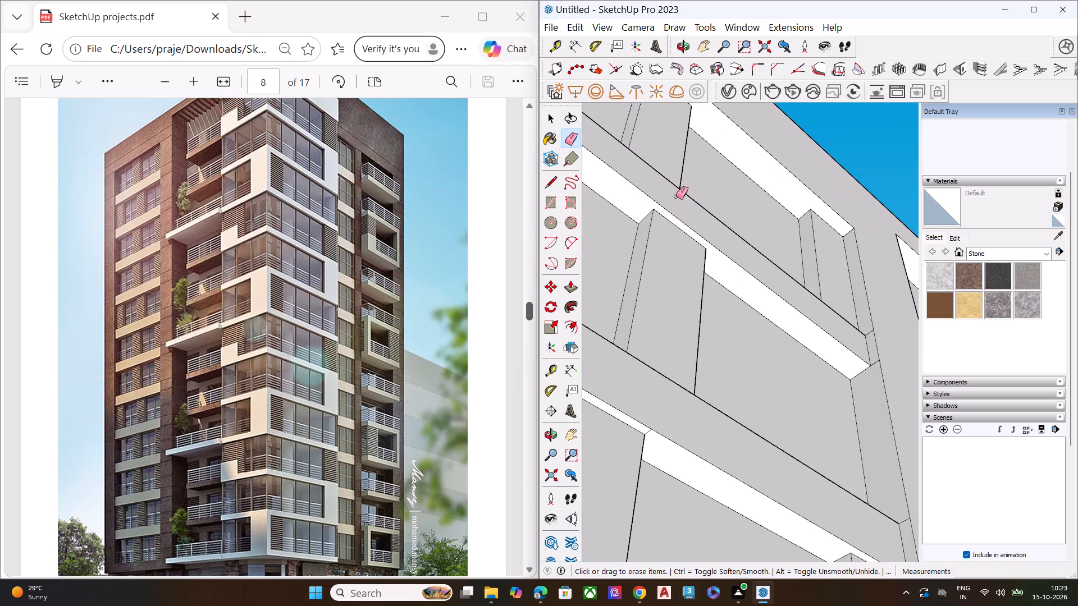
scroll(719, 196, down, 3)
scroll(737, 201, up, 1)
scroll(743, 203, down, 4)
scroll(783, 259, down, 5)
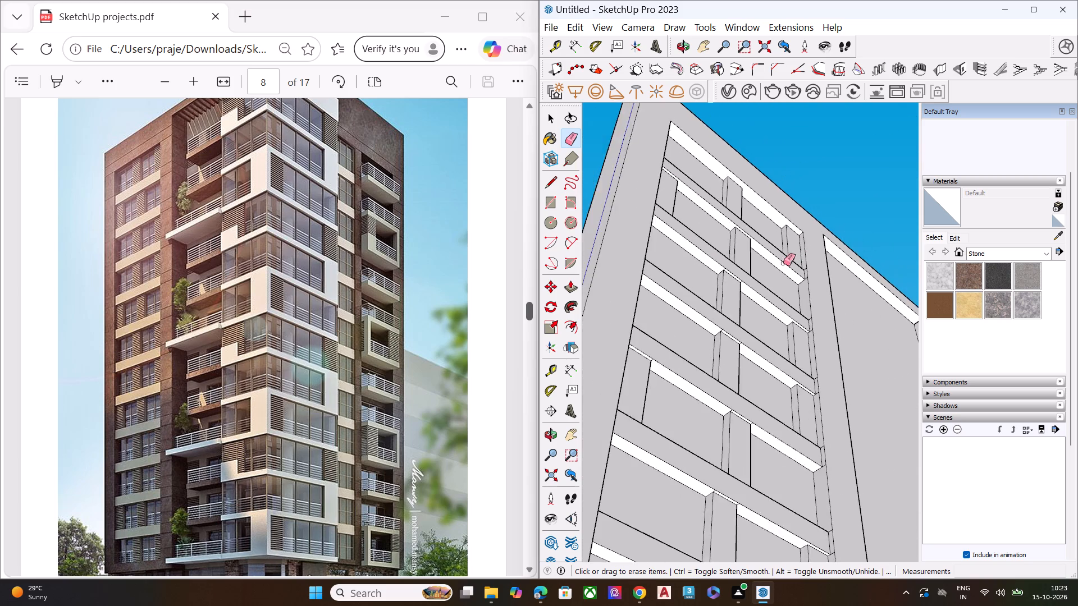
scroll(729, 290, up, 18)
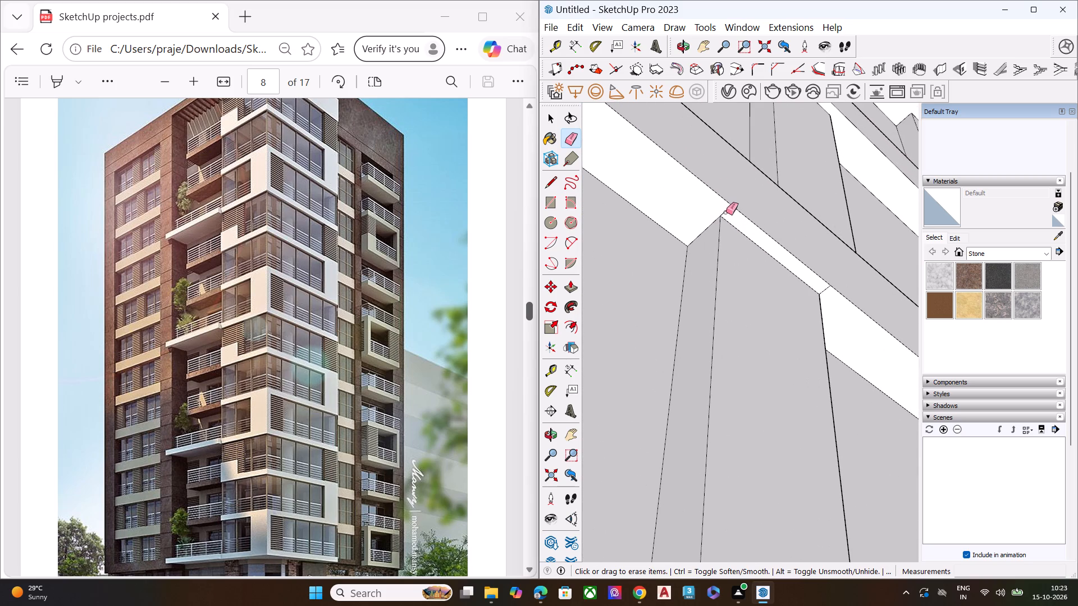
click(727, 212)
click(829, 287)
scroll(712, 237, down, 2)
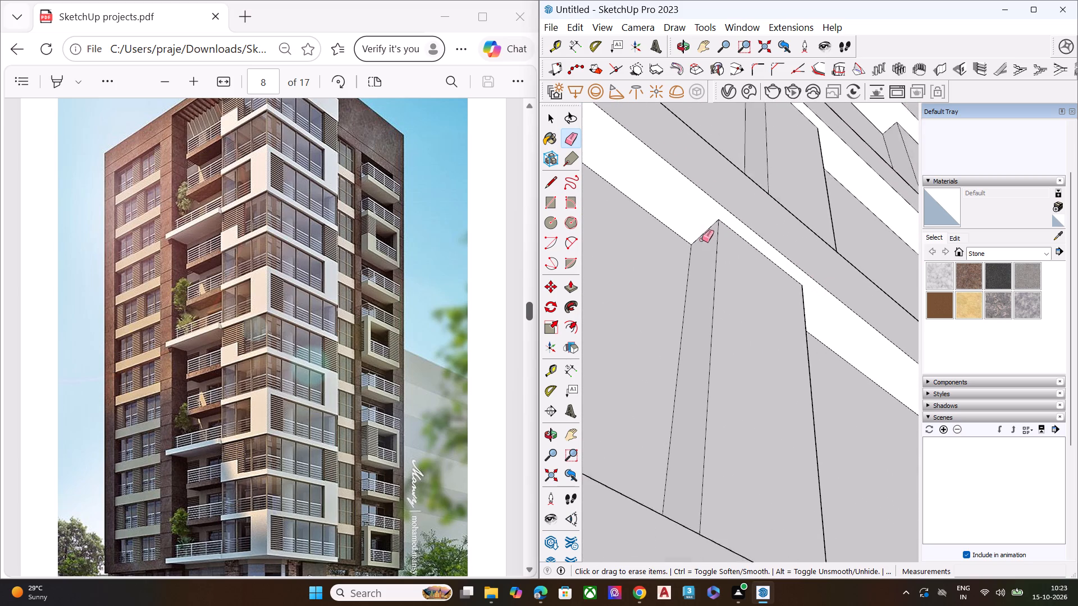
Erase the two seam edges where the band between the tenth and eleventh storeys meets the recess's right side wall.
scroll(702, 240, down, 11)
scroll(919, 407, up, 7)
scroll(832, 273, up, 2)
scroll(832, 273, down, 1)
scroll(832, 273, up, 2)
scroll(832, 273, down, 1)
scroll(832, 273, up, 3)
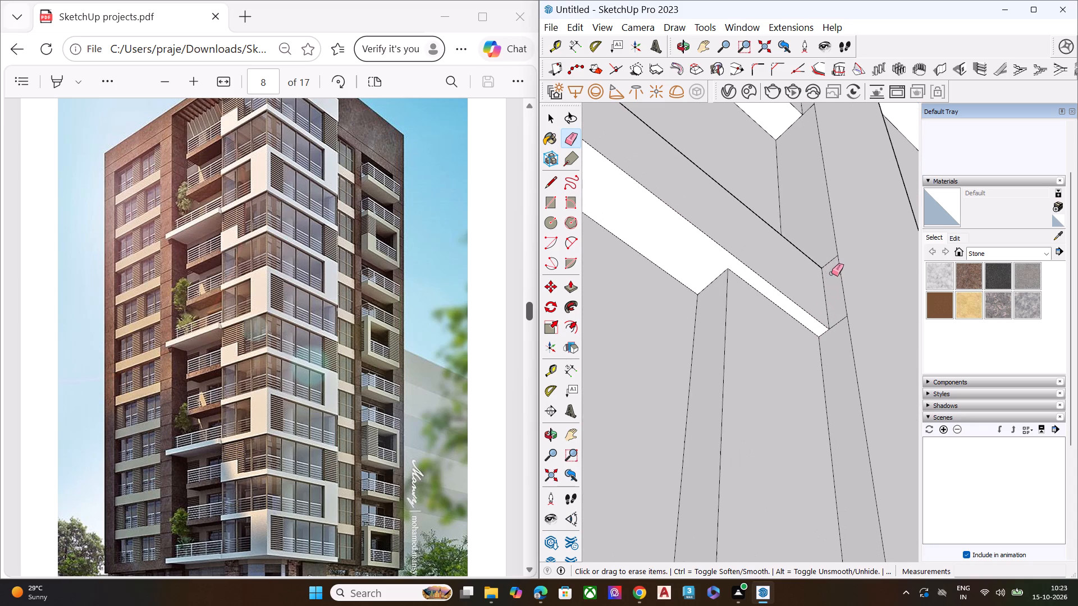
click(832, 263)
click(838, 324)
Erase the two seam edges where the band between the eleventh and top storeys meets the recess's right side wall.
scroll(864, 293, down, 10)
scroll(826, 159, down, 1)
scroll(826, 159, up, 8)
scroll(824, 222, up, 4)
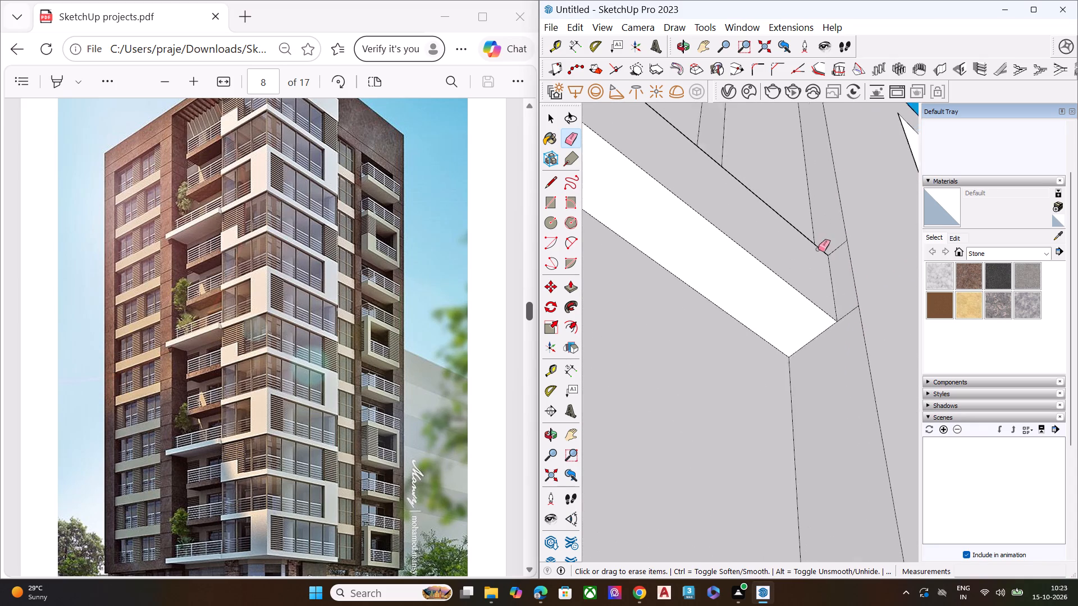
scroll(818, 249, up, 3)
click(849, 245)
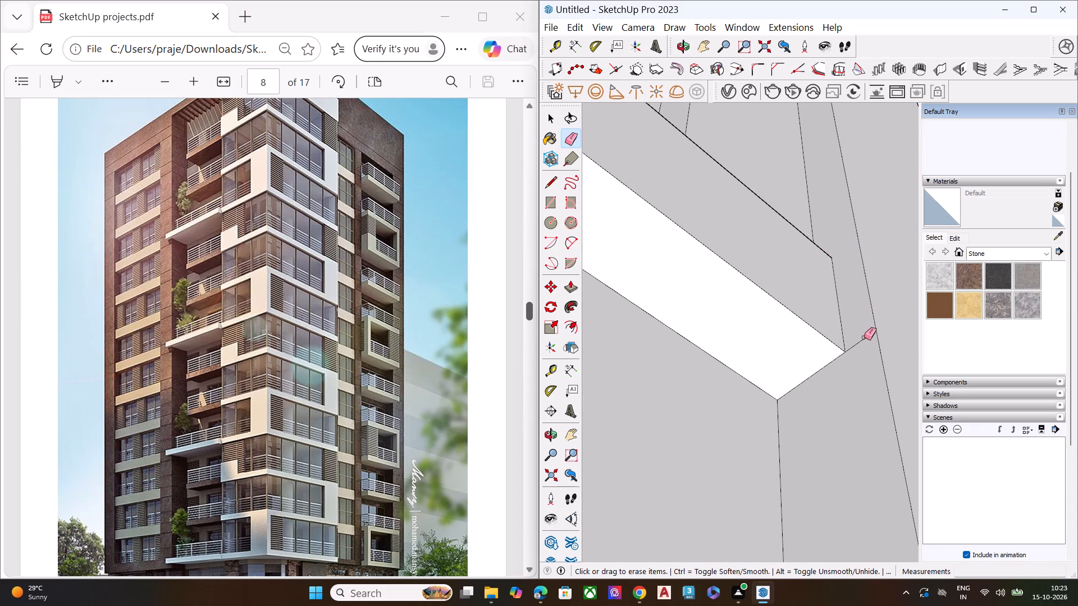
click(864, 338)
Erase the two short seam edges on the band's top face at the foot of the top storey's central strip.
scroll(858, 209, down, 1)
scroll(858, 209, up, 2)
scroll(858, 209, down, 11)
scroll(851, 213, up, 1)
scroll(851, 213, down, 7)
scroll(851, 213, up, 1)
scroll(851, 213, down, 8)
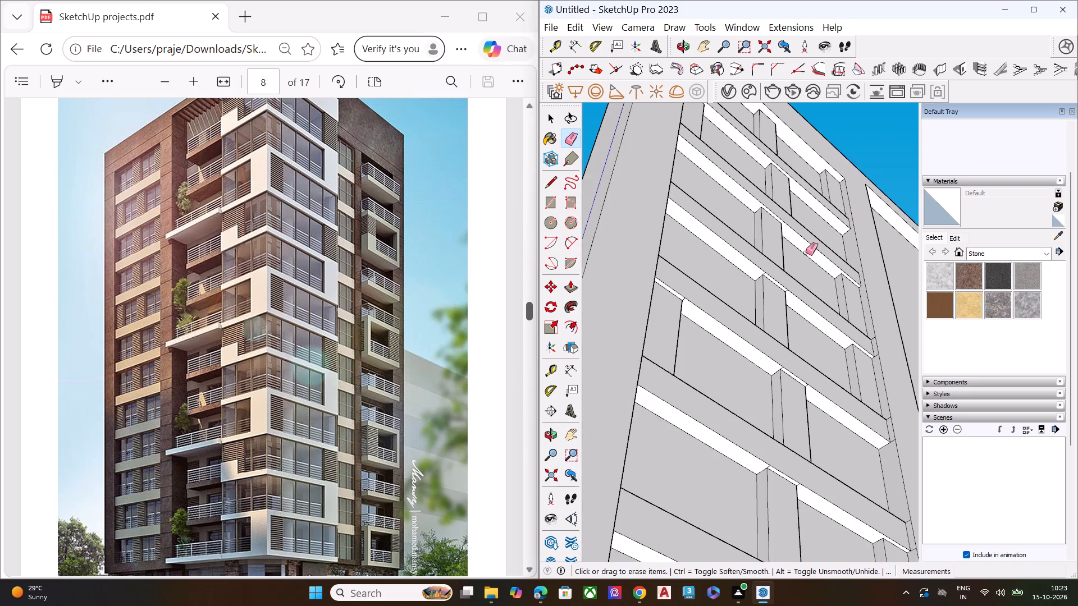
middle_drag(775, 283, 834, 576)
middle_drag(790, 310, 789, 482)
scroll(790, 343, up, 1)
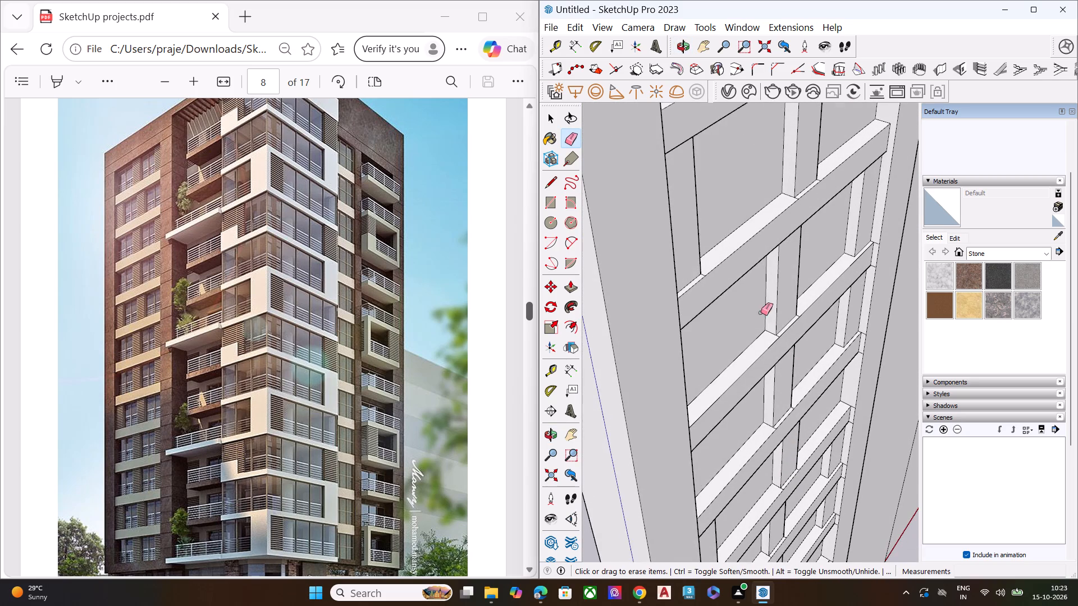
scroll(770, 302, up, 1)
scroll(776, 326, down, 8)
scroll(803, 180, up, 1)
scroll(803, 180, down, 1)
scroll(803, 179, up, 6)
scroll(781, 247, up, 2)
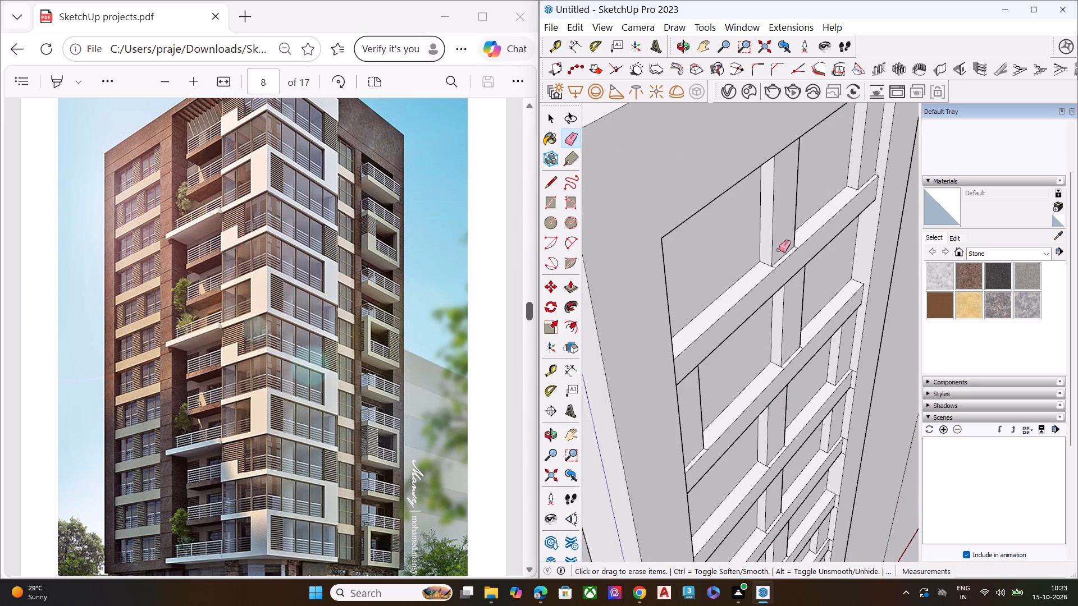
scroll(779, 250, up, 11)
click(793, 267)
scroll(791, 265, down, 3)
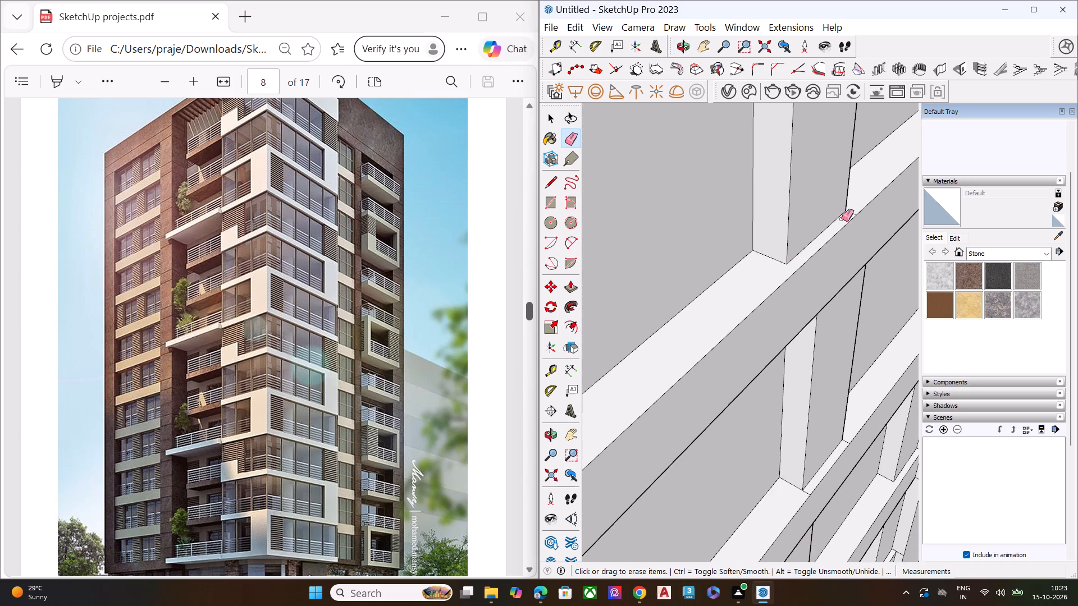
scroll(844, 216, up, 5)
click(856, 212)
Erase the short seam edges on the band's top face at the feet of the eleventh storey's central and left strips.
scroll(819, 236, down, 2)
scroll(810, 238, up, 1)
scroll(802, 240, down, 14)
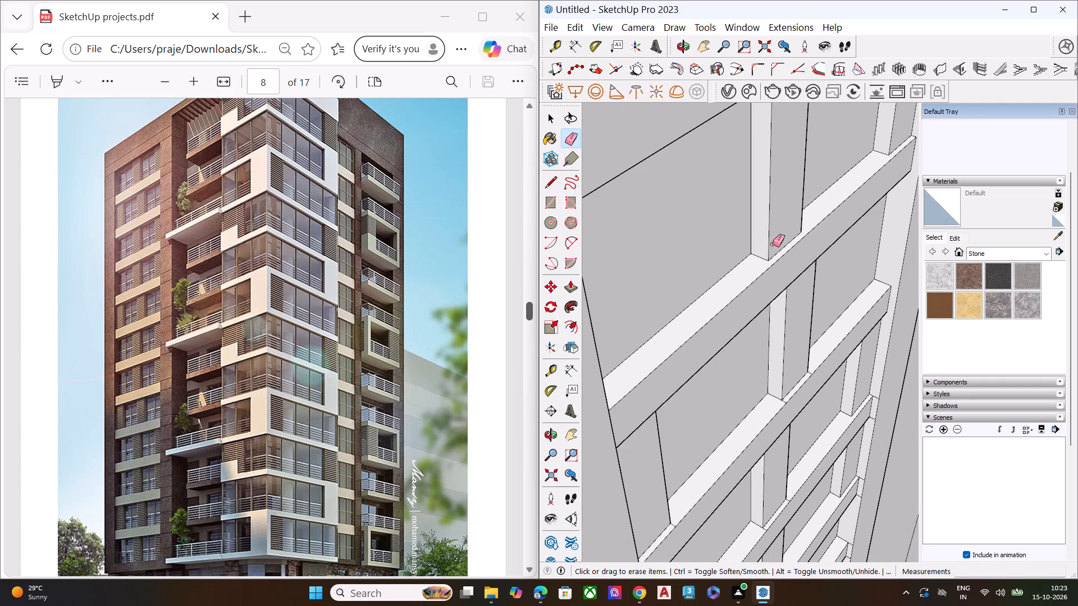
scroll(743, 227, down, 7)
scroll(767, 319, up, 16)
click(792, 302)
click(699, 389)
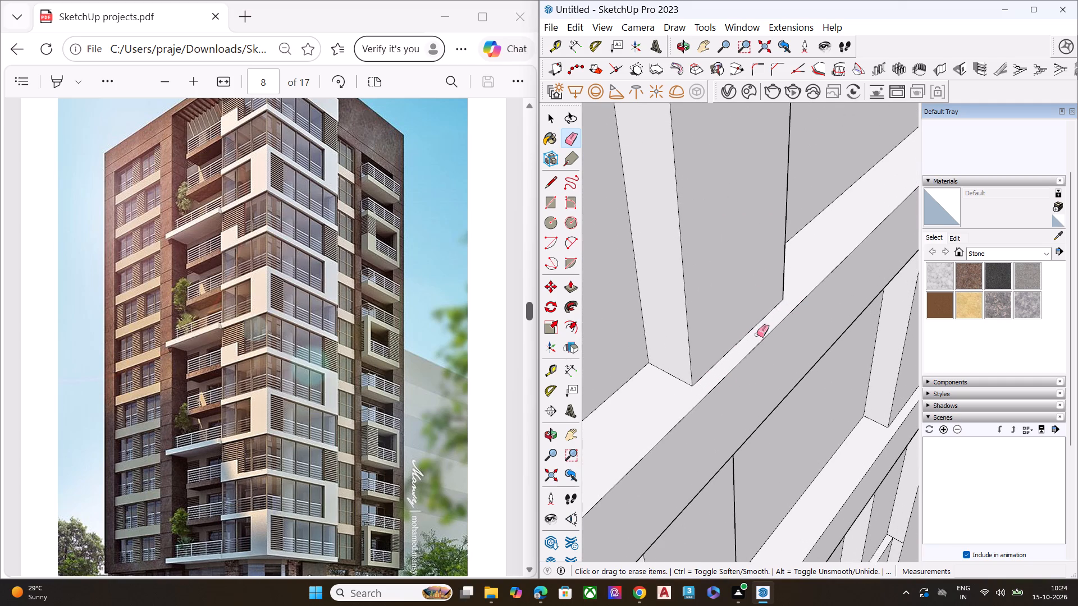
scroll(762, 300, down, 9)
scroll(784, 243, down, 8)
scroll(730, 377, up, 6)
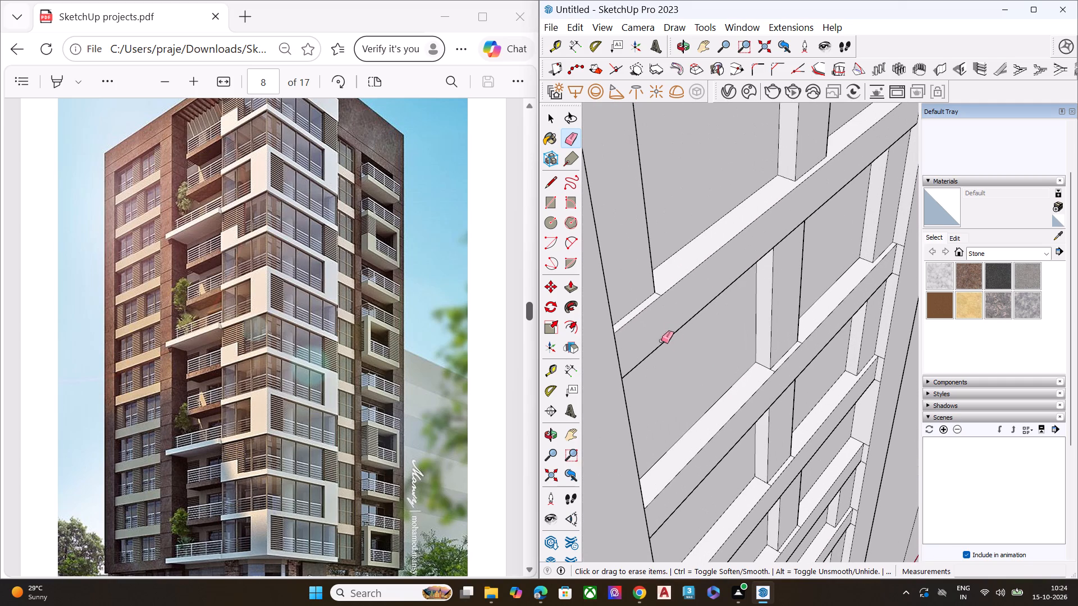
middle_drag(746, 316, 771, 384)
scroll(694, 384, up, 7)
click(693, 439)
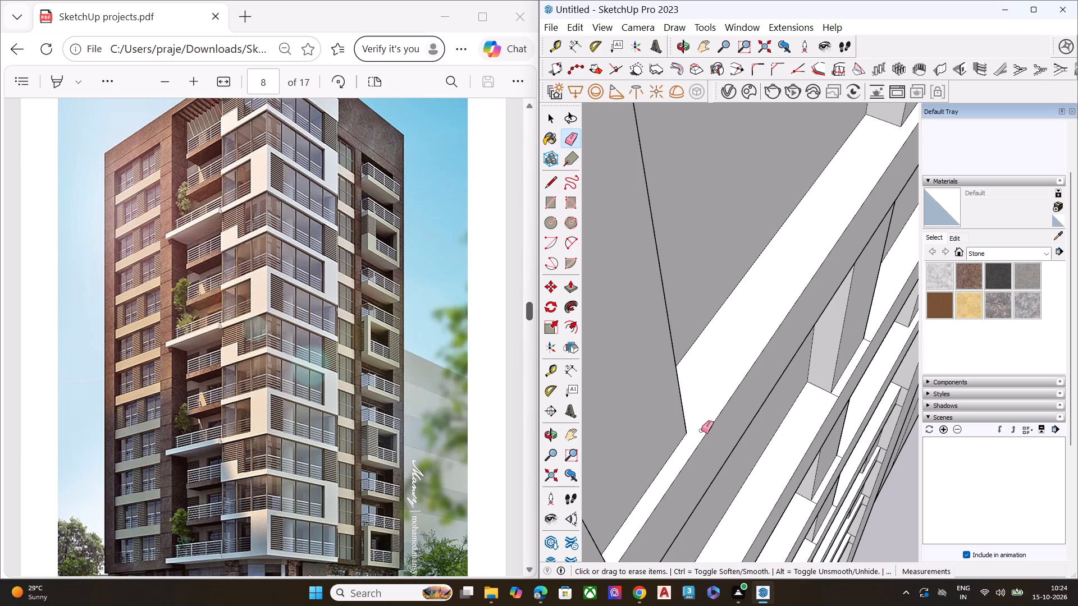
Erase the two short seam edges on the band's top face at the foot of the tenth storey's central strip.
scroll(711, 386, down, 7)
middle_drag(801, 389, 765, 314)
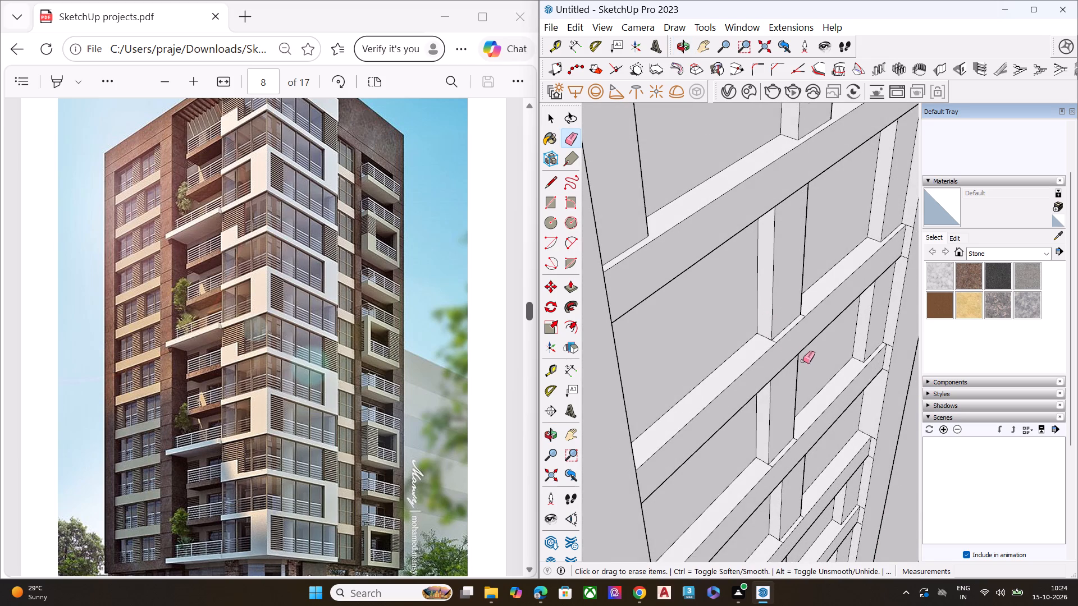
scroll(803, 361, up, 9)
scroll(727, 311, up, 6)
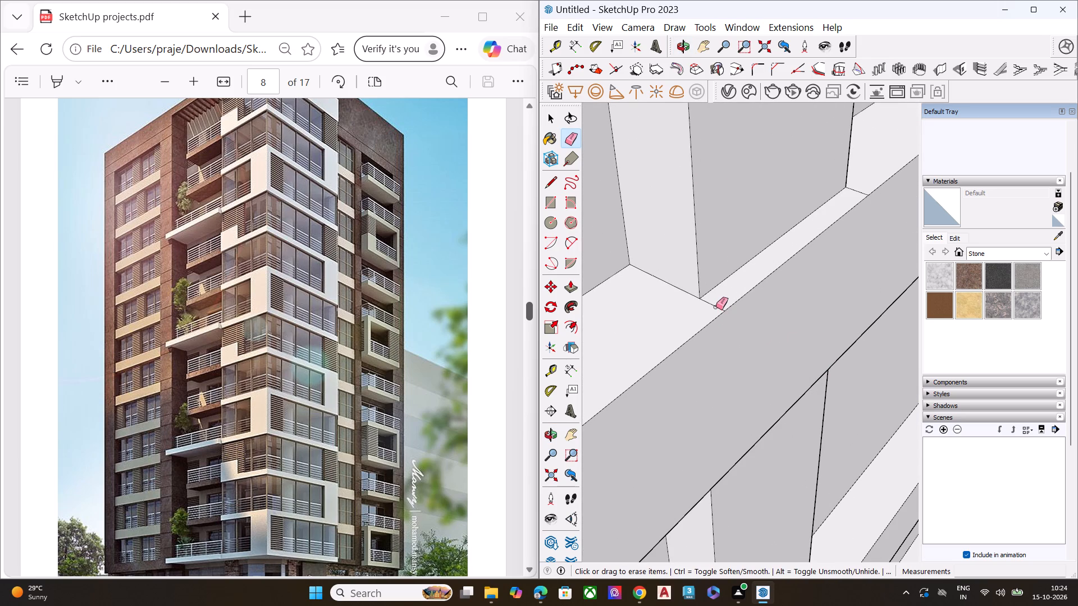
click(716, 307)
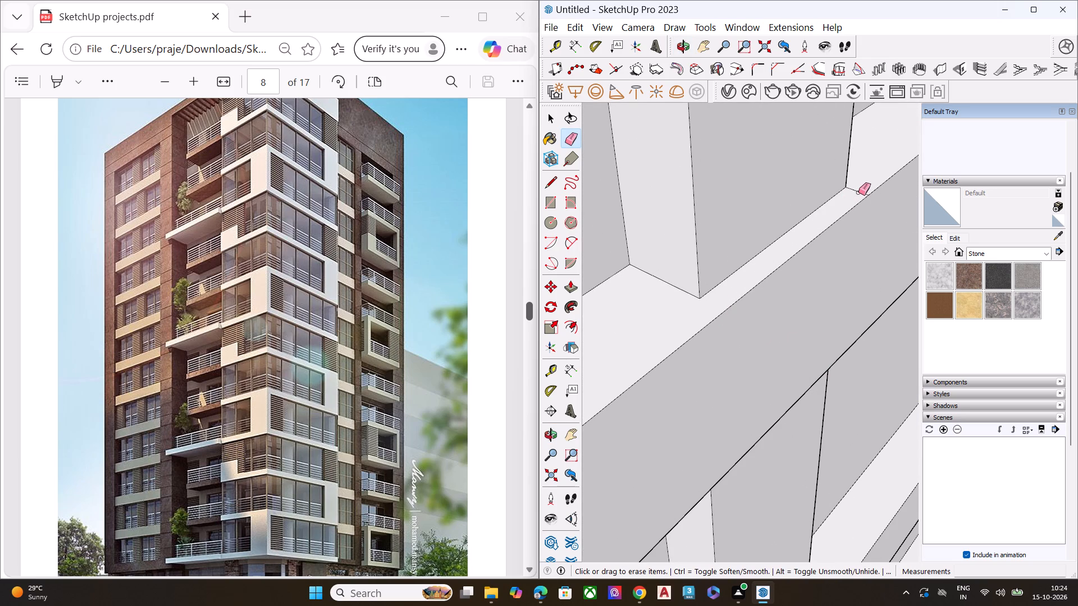
click(858, 192)
Erase the two seam edges where the band between the ninth and tenth storeys meets the recess's right side wall.
scroll(778, 219, down, 4)
scroll(751, 227, up, 3)
scroll(750, 228, down, 13)
scroll(724, 267, down, 2)
scroll(725, 273, up, 2)
scroll(725, 274, down, 4)
scroll(875, 179, up, 2)
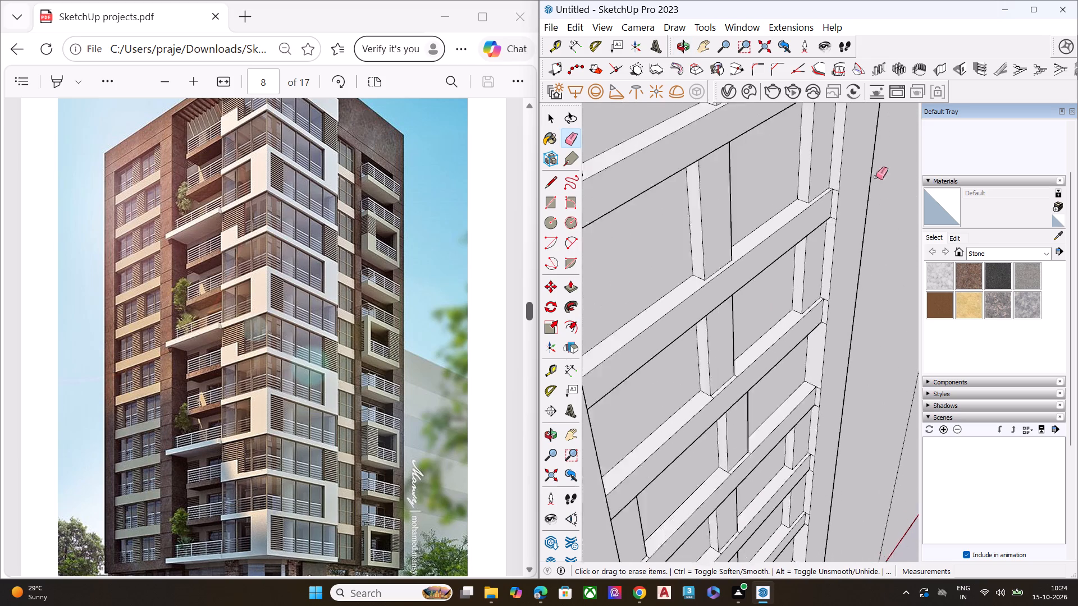
scroll(876, 177, up, 7)
scroll(796, 210, up, 1)
middle_drag(796, 209, 809, 182)
scroll(784, 205, up, 6)
click(791, 194)
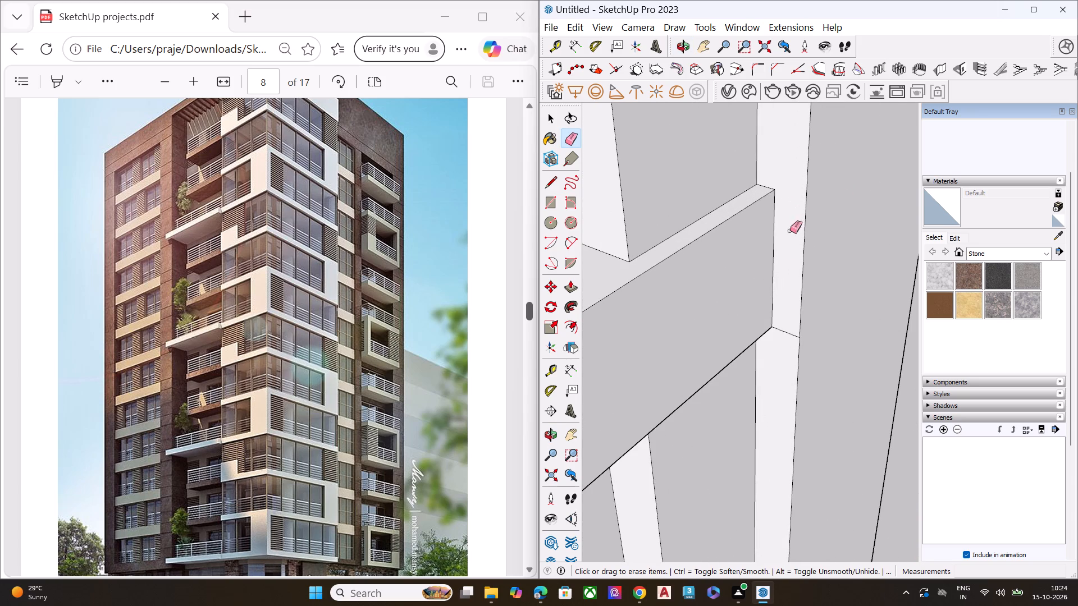
click(787, 333)
Erase the two short seam edges on the band's top face at the foot of the ninth storey's central strip.
scroll(802, 221, down, 17)
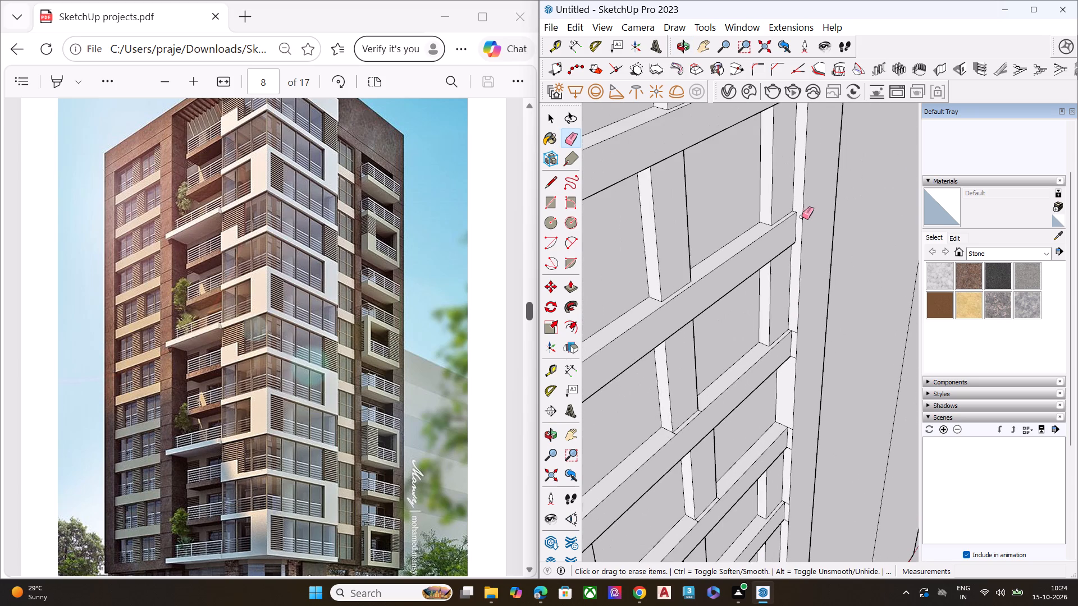
scroll(815, 263, down, 6)
middle_drag(777, 360, 779, 411)
scroll(747, 393, up, 5)
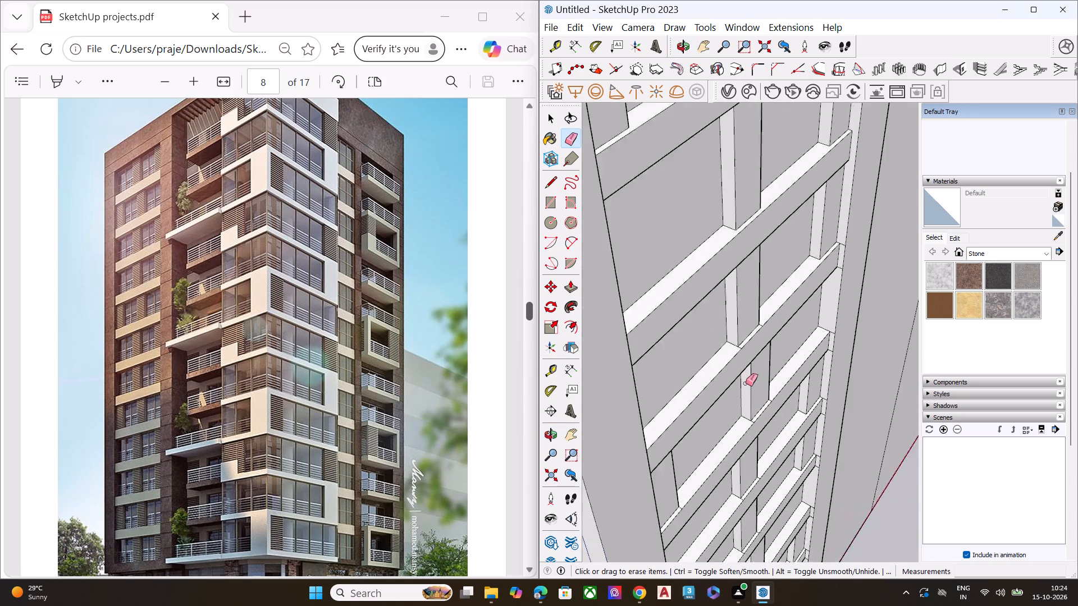
scroll(746, 383, up, 5)
scroll(741, 319, up, 1)
scroll(740, 319, down, 1)
scroll(740, 319, up, 5)
click(738, 336)
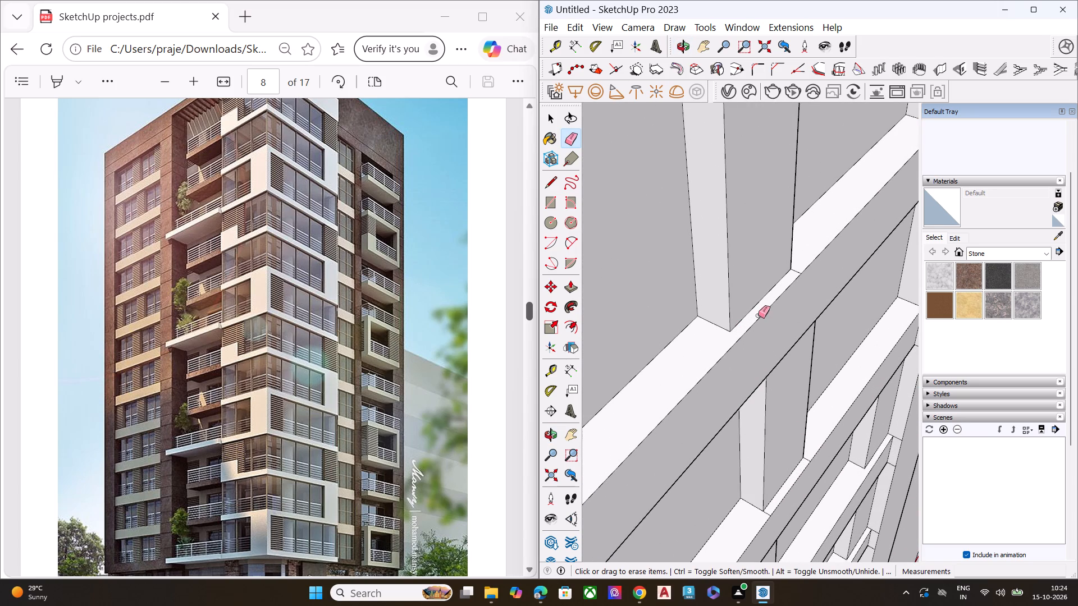
click(797, 272)
Erase the two seam edges where the band between the eighth and ninth storeys meets the recess's right side wall.
scroll(769, 286, down, 9)
scroll(857, 185, up, 6)
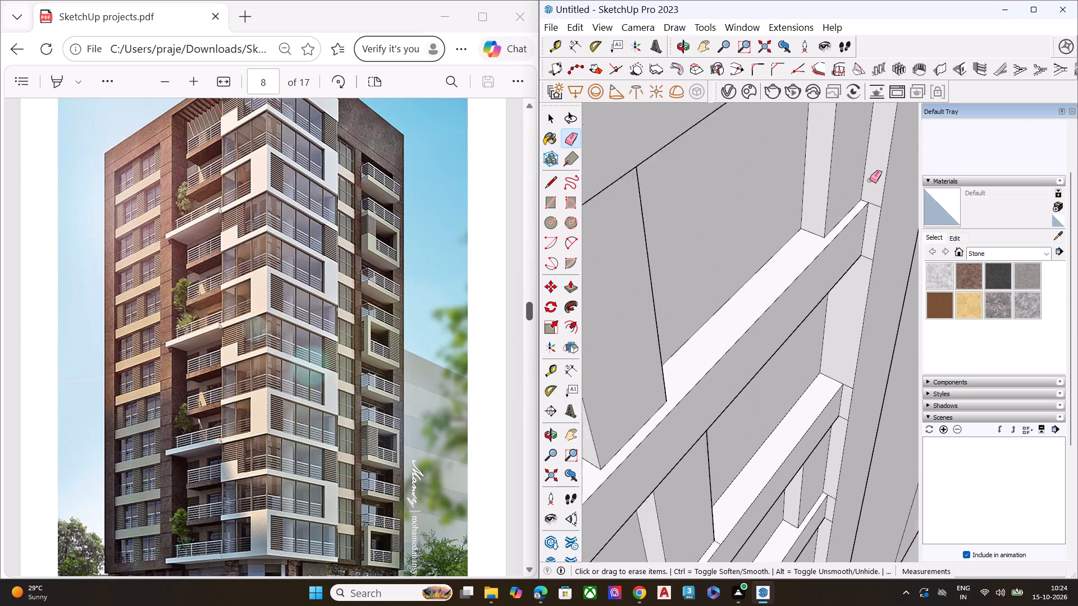
scroll(870, 180, up, 2)
scroll(874, 210, down, 1)
scroll(874, 210, up, 6)
click(879, 205)
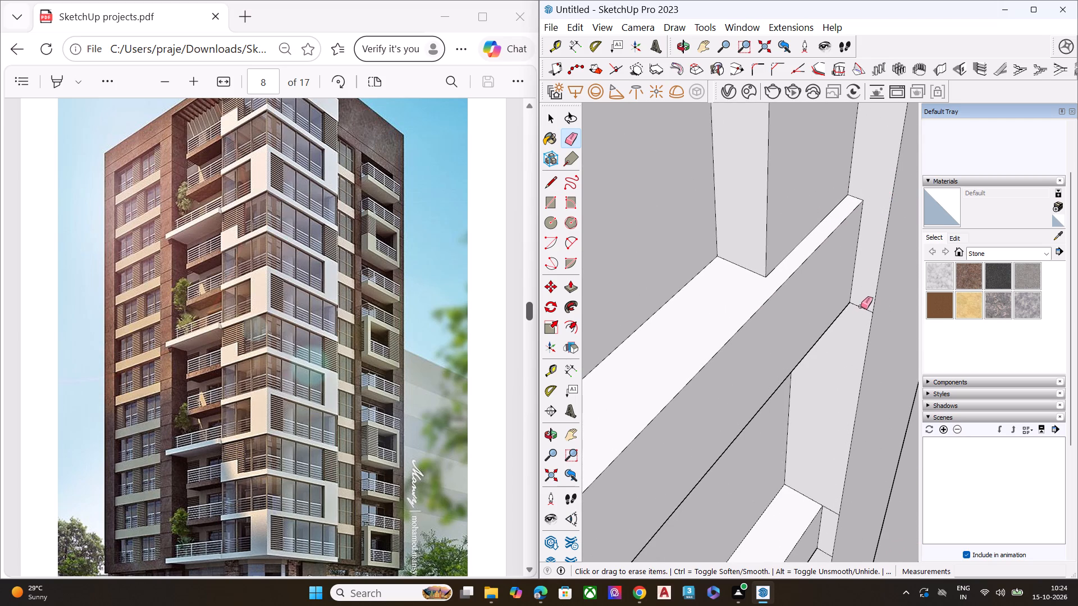
click(858, 306)
Erase the short seam edge on the band's underside at the head of the eighth storey's left strip.
scroll(847, 183, down, 3)
scroll(843, 182, up, 1)
scroll(842, 181, down, 8)
scroll(839, 177, up, 1)
scroll(839, 177, down, 4)
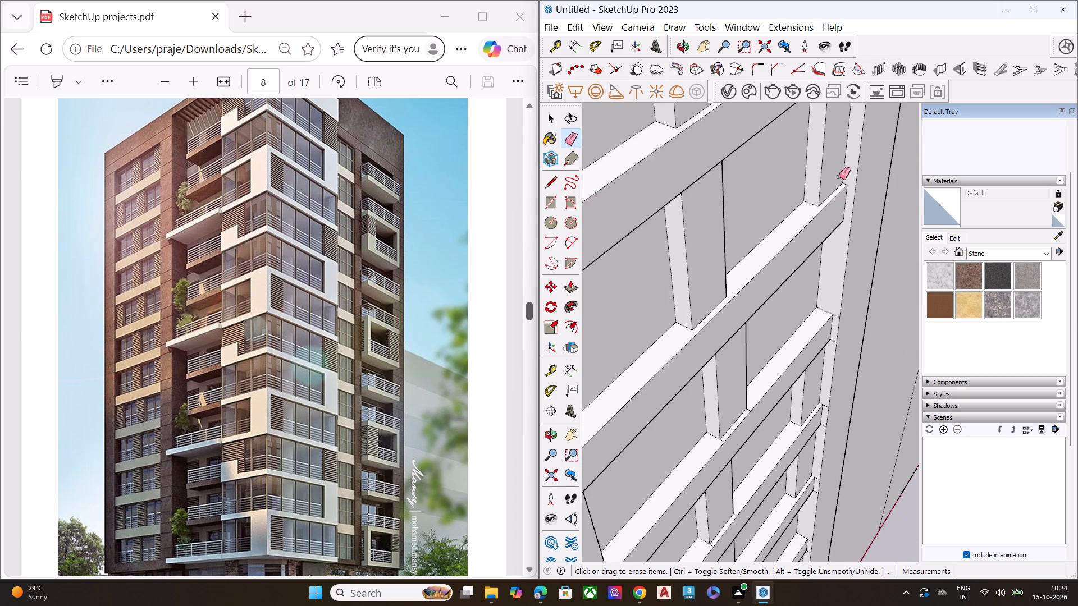
scroll(838, 178, down, 6)
middle_drag(814, 296, 764, 54)
scroll(763, 212, down, 5)
middle_drag(733, 222, 718, 209)
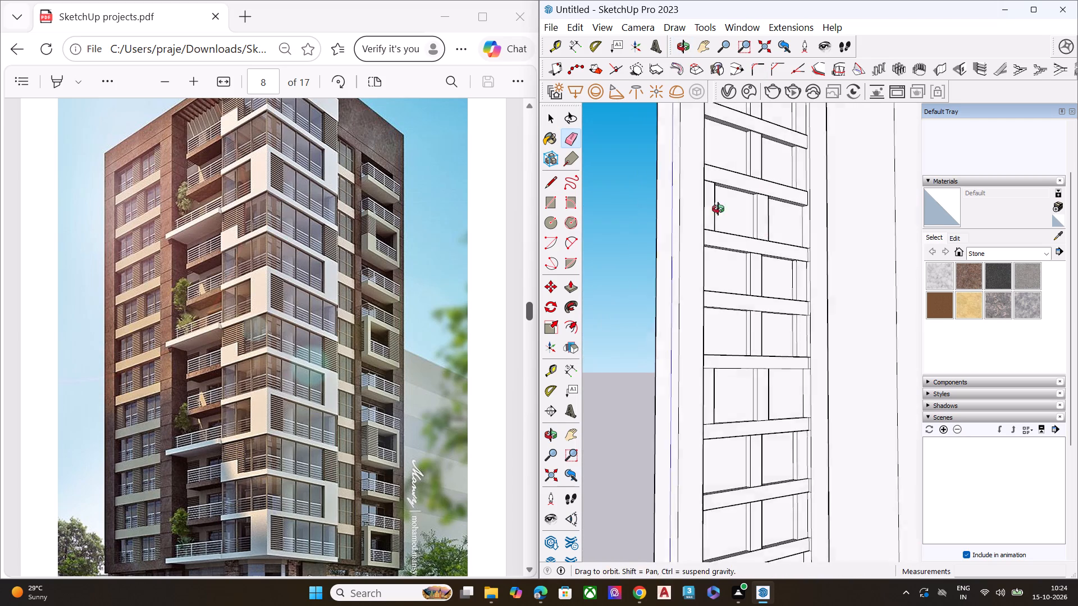
middle_drag(718, 209, 679, 186)
middle_drag(804, 203, 681, 191)
scroll(680, 195, up, 5)
scroll(685, 196, down, 2)
scroll(686, 196, up, 11)
middle_drag(727, 201, 755, 124)
scroll(755, 124, up, 3)
scroll(682, 264, up, 8)
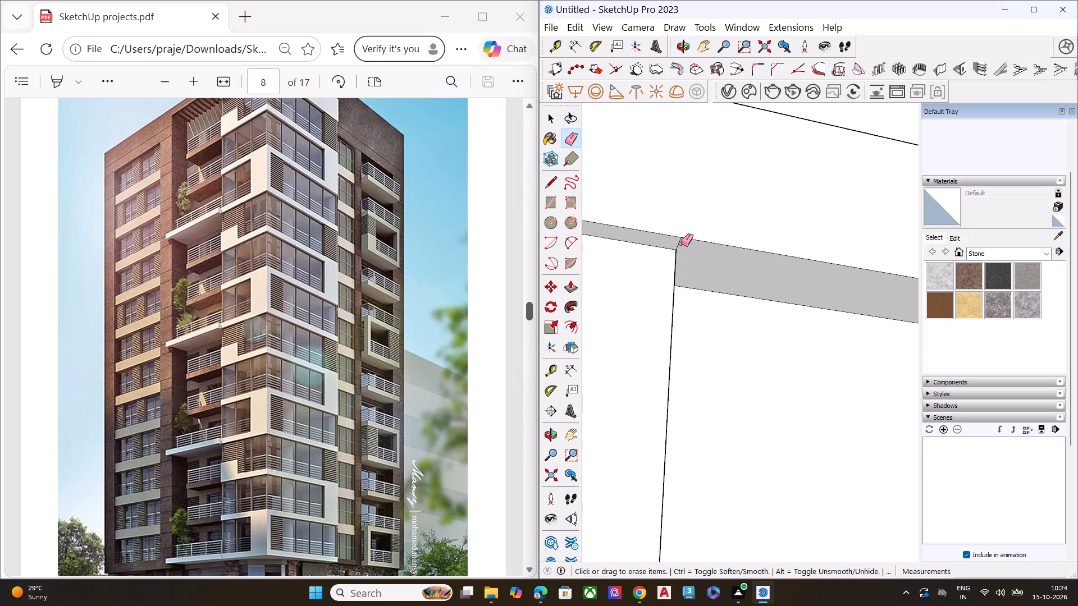
click(678, 245)
Erase the two short seam edges on the band's underside at the head of the eighth storey's central strip.
scroll(682, 230, down, 10)
scroll(642, 223, up, 1)
scroll(642, 223, down, 9)
scroll(816, 296, up, 1)
scroll(817, 295, down, 1)
scroll(821, 292, up, 2)
scroll(829, 288, down, 1)
scroll(829, 287, up, 8)
middle_drag(814, 253, 825, 215)
scroll(825, 215, up, 4)
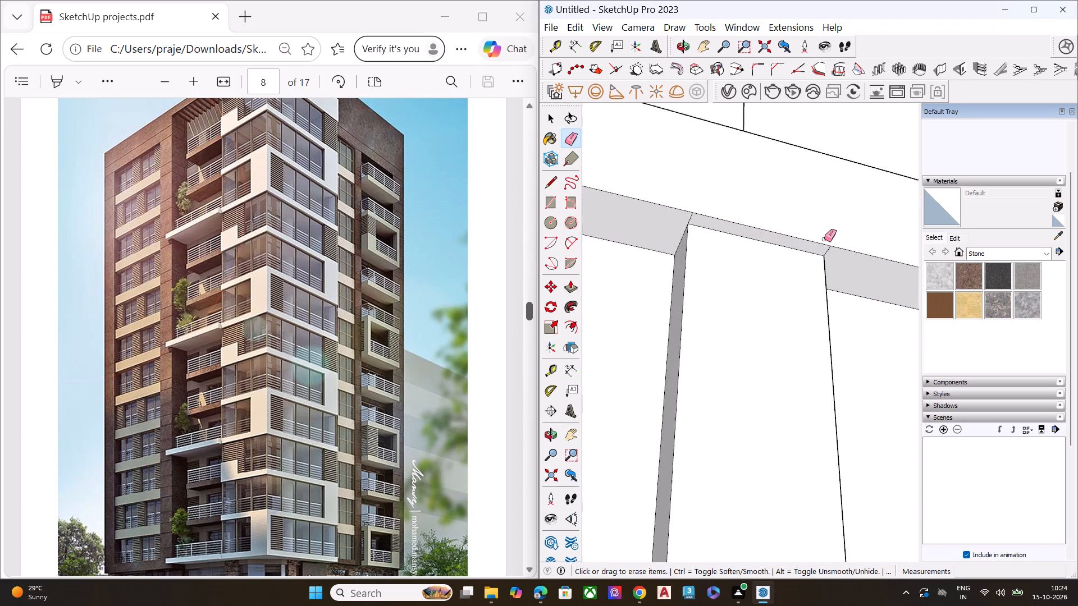
scroll(824, 239, up, 5)
click(830, 258)
scroll(849, 254, down, 3)
scroll(849, 254, up, 1)
scroll(849, 254, down, 2)
scroll(653, 207, up, 6)
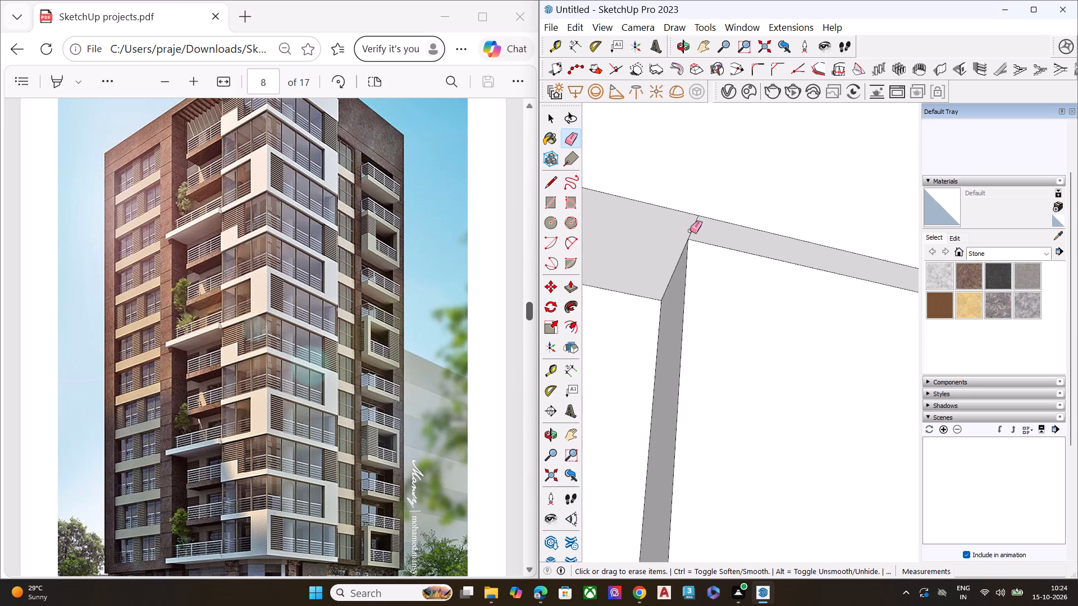
click(692, 231)
Erase the short seam edge on the band's top face at the foot of the eighth storey's left strip.
scroll(695, 195, down, 1)
scroll(695, 195, up, 1)
scroll(695, 195, down, 2)
scroll(695, 195, up, 2)
scroll(695, 195, down, 6)
scroll(721, 189, up, 1)
scroll(721, 189, down, 18)
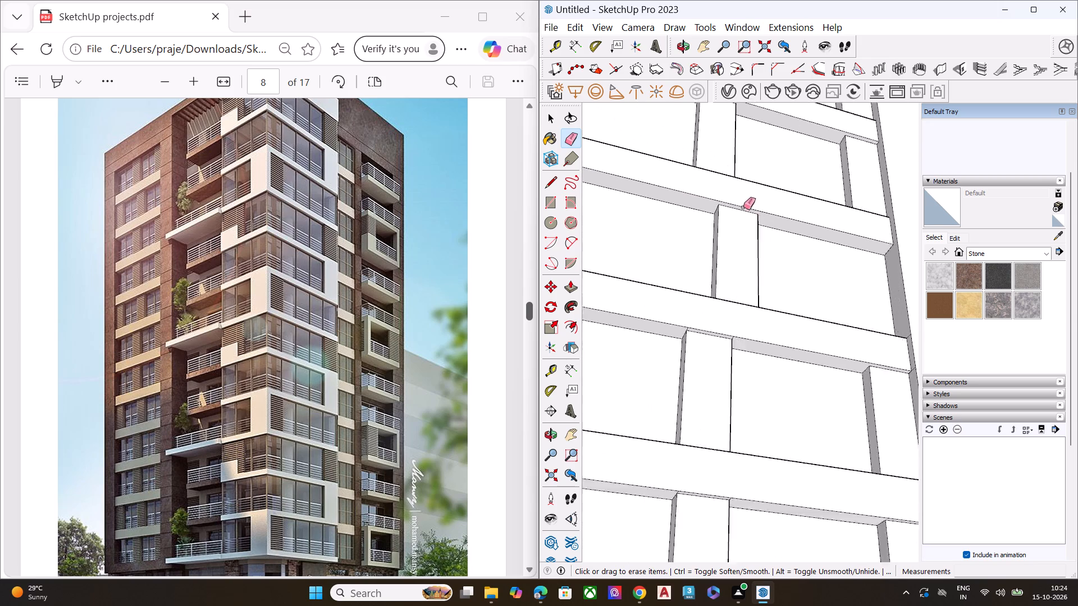
scroll(743, 207, down, 3)
middle_drag(760, 244, 920, 583)
scroll(723, 332, up, 7)
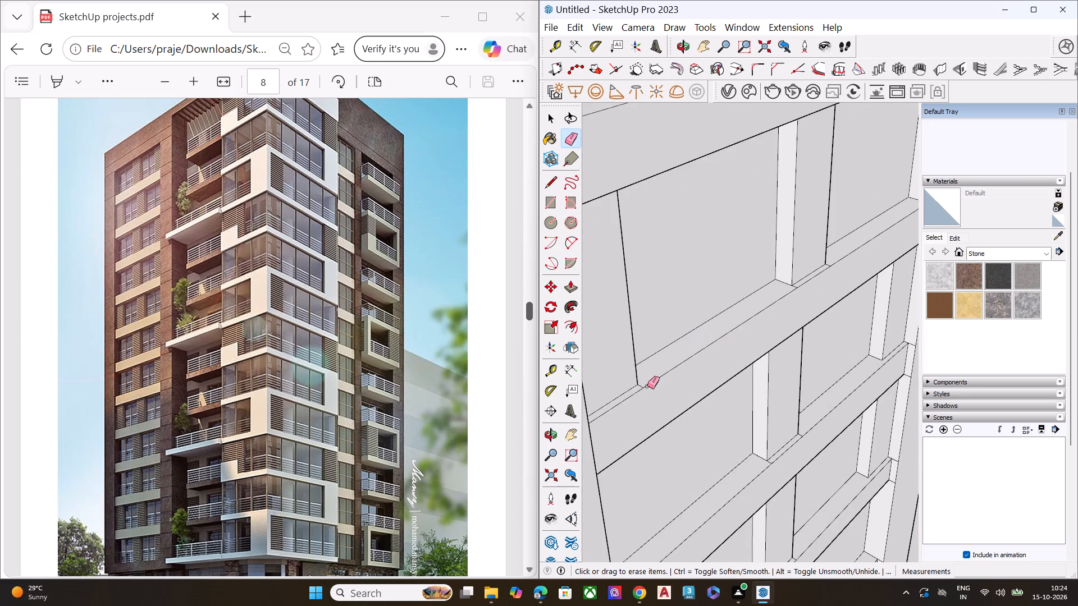
scroll(642, 387, up, 4)
click(638, 383)
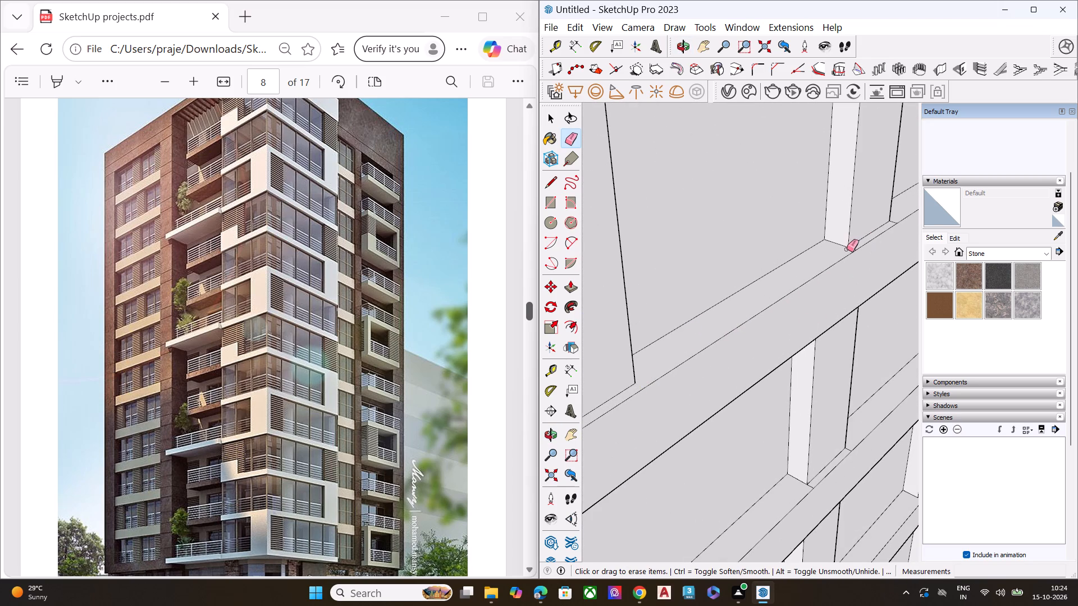
Erase the two short seam edges on the band's top face at the foot of the eighth storey's central strip.
scroll(850, 248, up, 1)
scroll(850, 248, down, 1)
scroll(850, 248, up, 7)
click(857, 248)
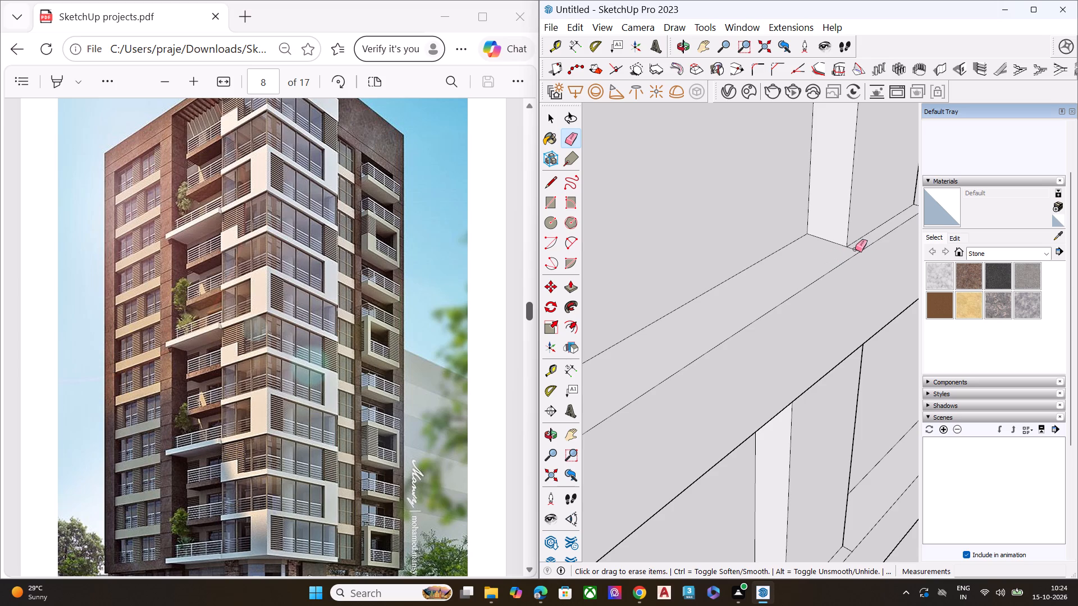
click(855, 249)
scroll(755, 262, down, 1)
scroll(753, 263, up, 1)
scroll(751, 264, down, 2)
scroll(748, 266, up, 1)
scroll(748, 266, down, 4)
scroll(859, 221, up, 7)
click(862, 235)
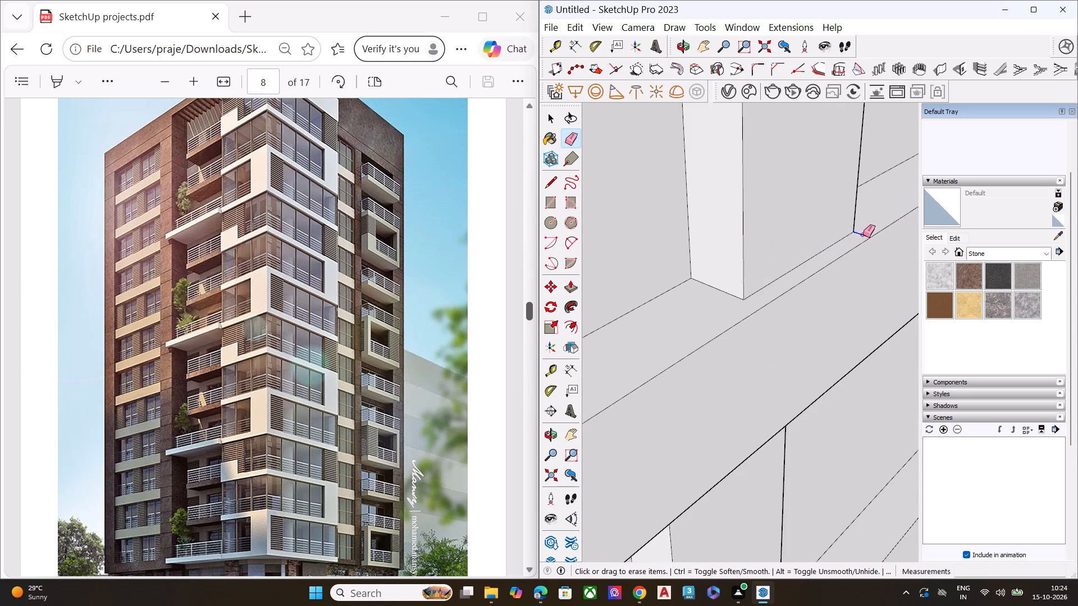
Erase the two short seam edges on the band's underside at the head of the seventh storey's central strip.
scroll(791, 211, down, 10)
scroll(826, 192, down, 13)
middle_drag(803, 265, 834, 0)
scroll(812, 168, up, 11)
scroll(788, 216, up, 6)
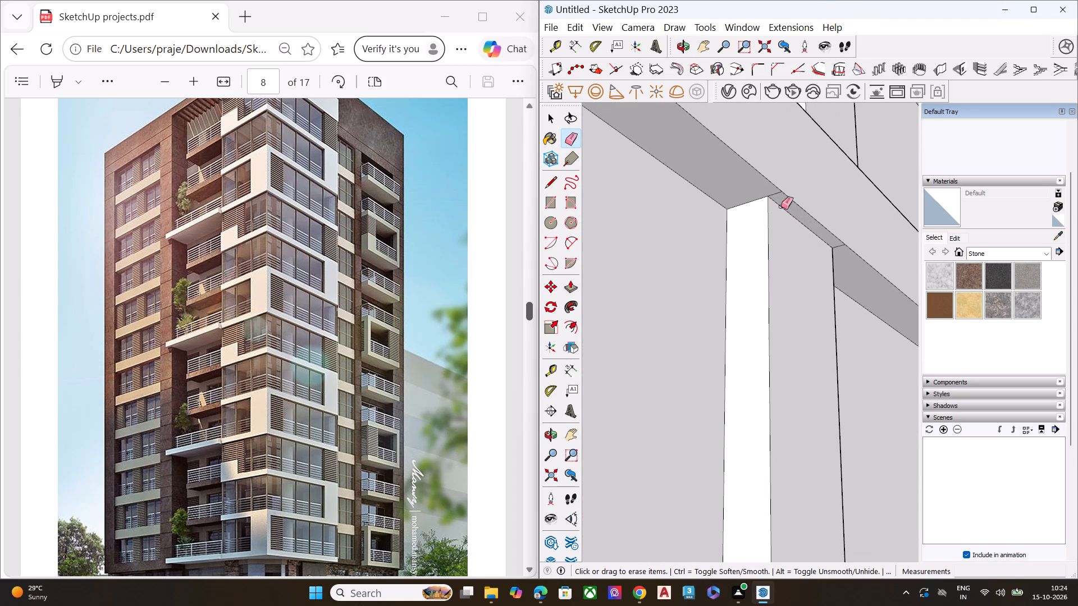
click(775, 194)
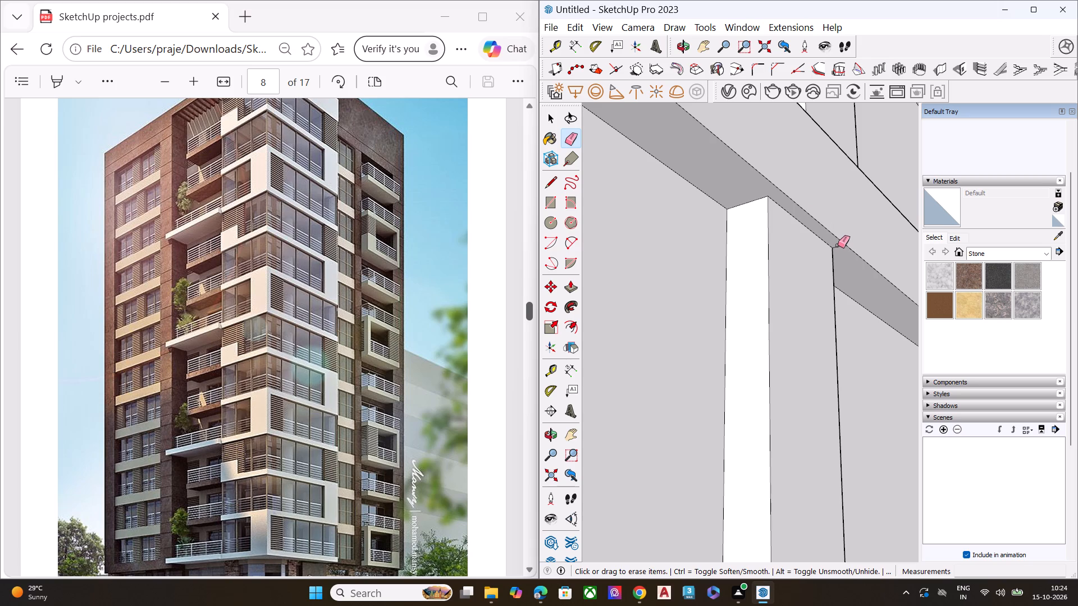
click(839, 247)
Erase the two short seam edges on the band's top face at the foot of the seventh storey's central strip.
scroll(729, 213, down, 15)
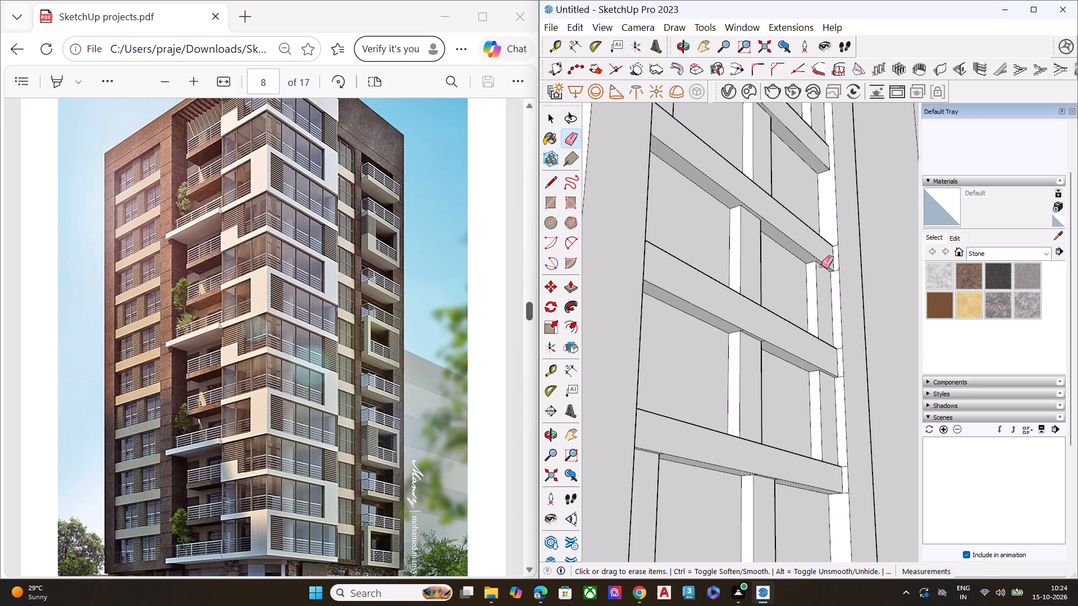
middle_drag(833, 273, 841, 527)
scroll(768, 372, up, 8)
scroll(722, 360, up, 6)
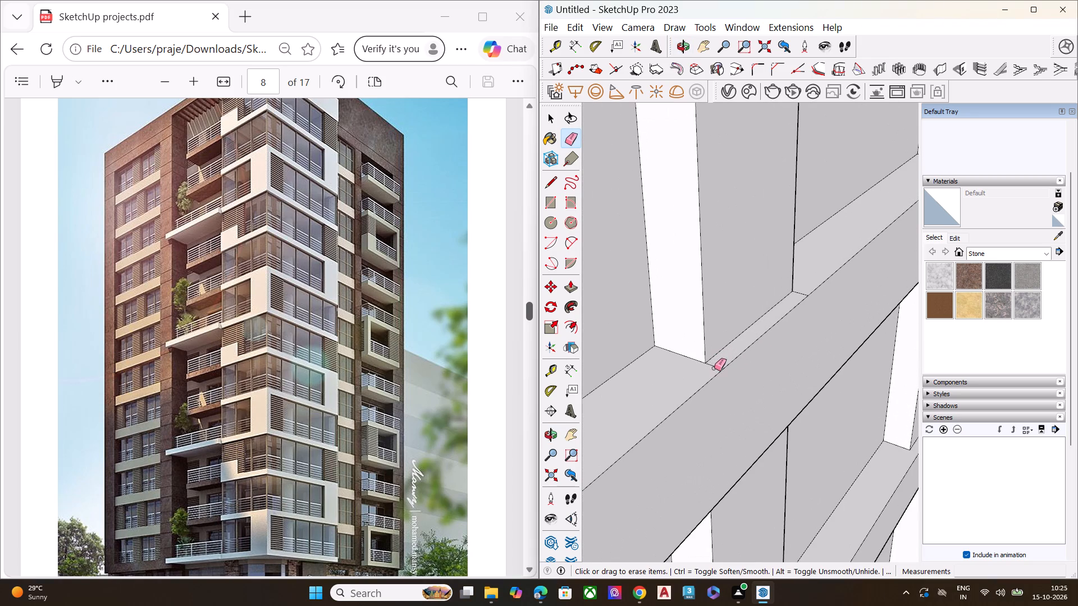
click(714, 364)
click(802, 293)
Erase the two seam edges where the band between the seventh and eighth storeys meets the recess's right side wall.
scroll(749, 300, down, 8)
scroll(738, 306, up, 1)
scroll(738, 306, down, 1)
scroll(890, 209, up, 7)
scroll(759, 296, down, 8)
middle_drag(727, 315, 748, 194)
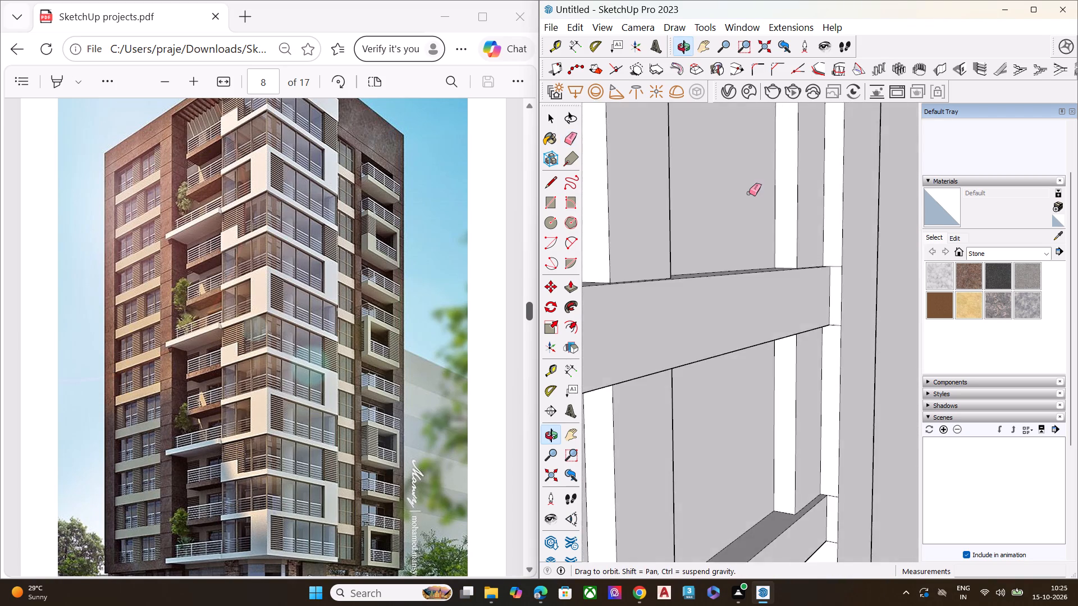
scroll(733, 268, down, 9)
middle_drag(738, 247, 771, 75)
scroll(769, 94, up, 9)
scroll(775, 288, up, 3)
scroll(780, 293, down, 1)
scroll(781, 294, up, 4)
click(807, 307)
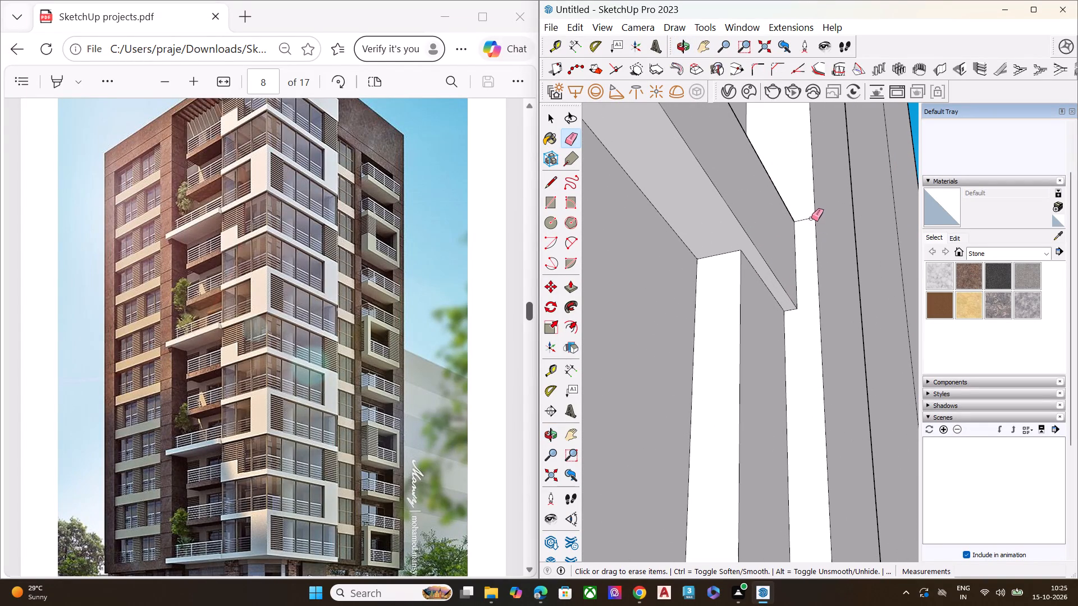
click(811, 218)
Erase the two seam edges where the band between the sixth and seventh storeys meets the recess's right side wall.
scroll(784, 231, down, 8)
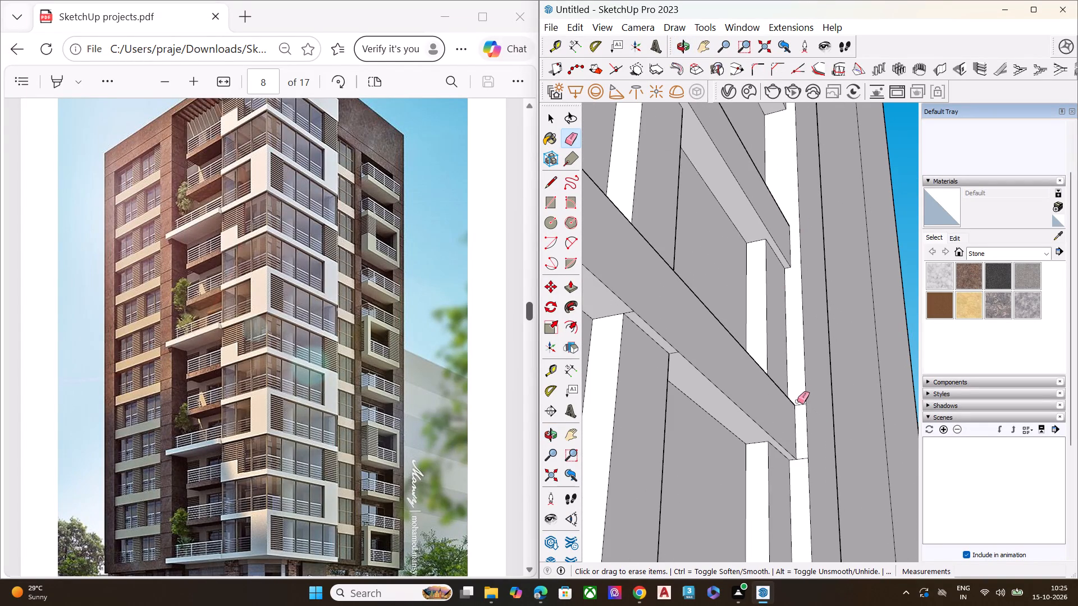
click(801, 405)
click(802, 458)
Erase the two short seam edges on the band's underside at the head of the sixth storey's central strip.
scroll(756, 342, down, 8)
scroll(733, 377, up, 7)
scroll(699, 290, up, 9)
scroll(699, 290, down, 1)
scroll(699, 290, up, 1)
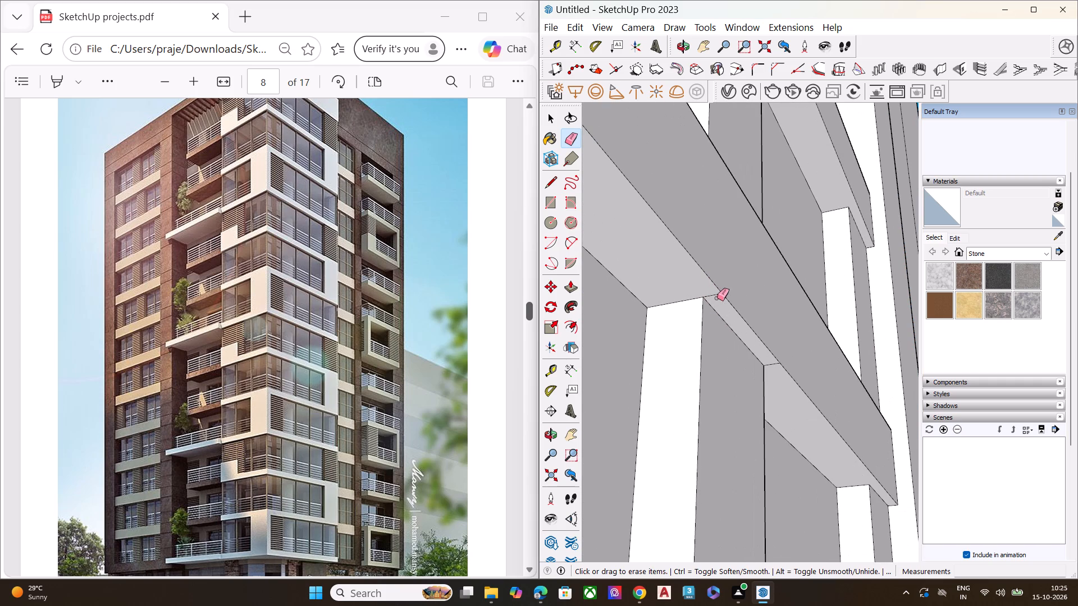
click(714, 293)
click(774, 364)
Erase the two short seam edges on the band's top face at the foot of the sixth storey's central strip.
scroll(734, 297, down, 8)
scroll(798, 273, down, 6)
middle_drag(788, 296, 806, 559)
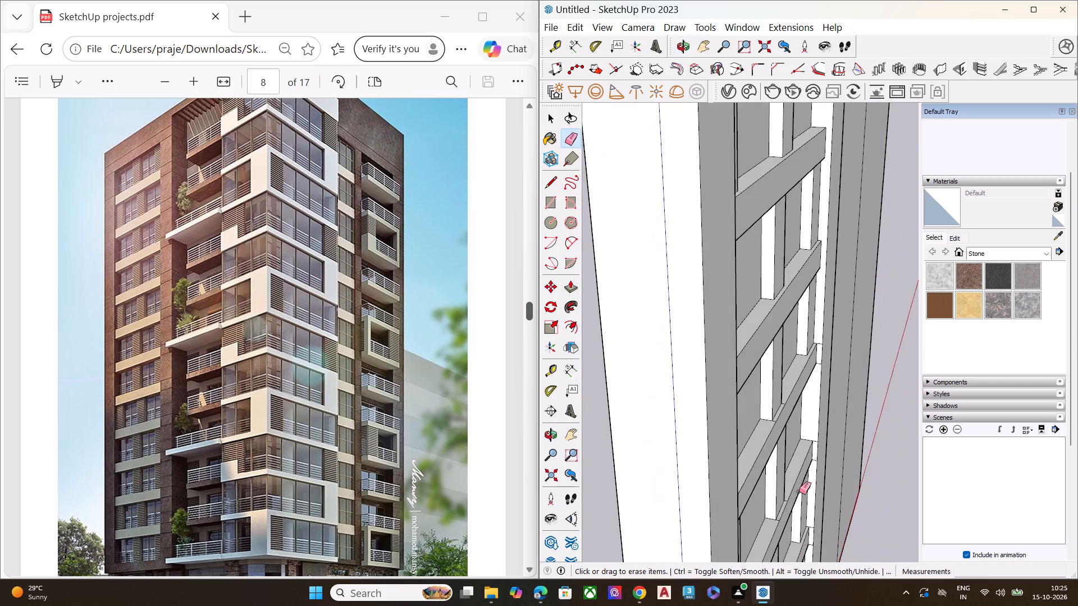
scroll(798, 419, up, 4)
scroll(787, 394, down, 1)
scroll(782, 390, up, 12)
click(778, 402)
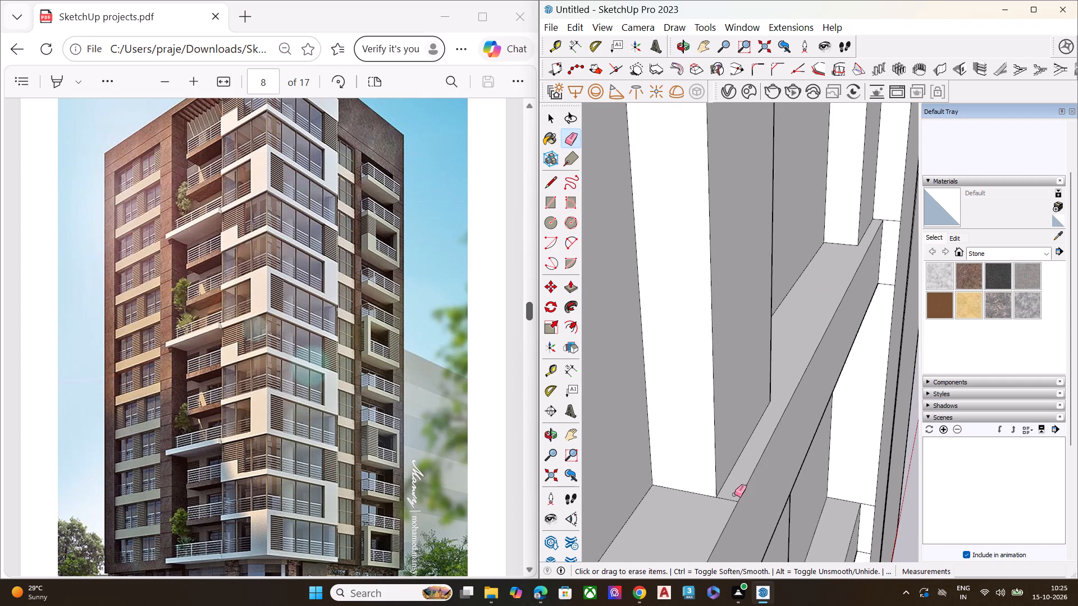
click(728, 499)
Erase the two seam edges where the band between the fifth and sixth storeys meets the recess's right side wall.
scroll(737, 402, down, 5)
scroll(858, 243, up, 9)
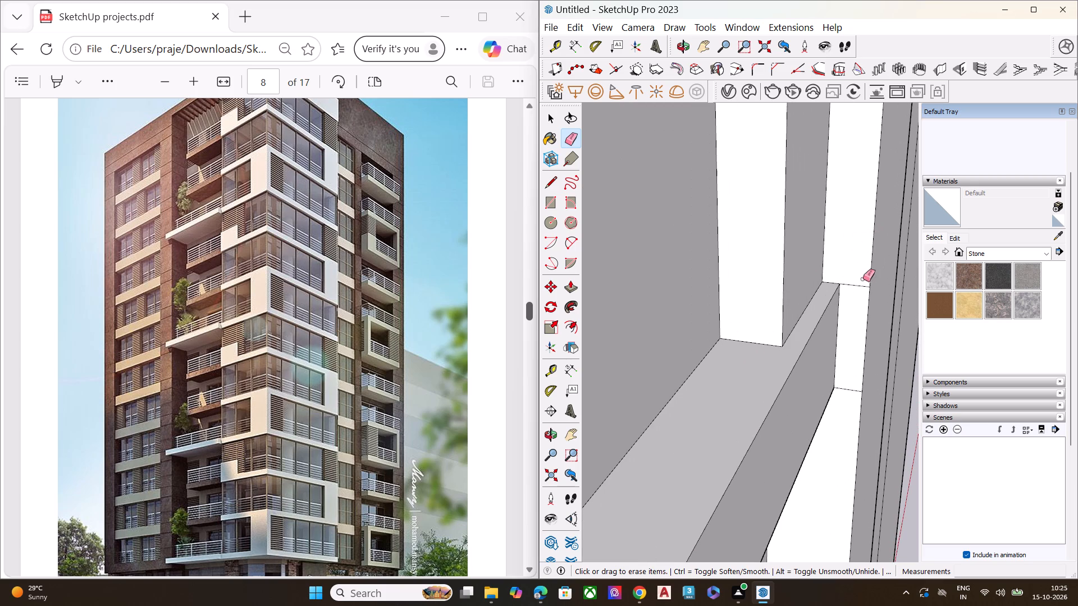
click(856, 286)
click(851, 389)
scroll(843, 270, down, 8)
scroll(801, 238, down, 16)
middle_drag(807, 370, 551, 222)
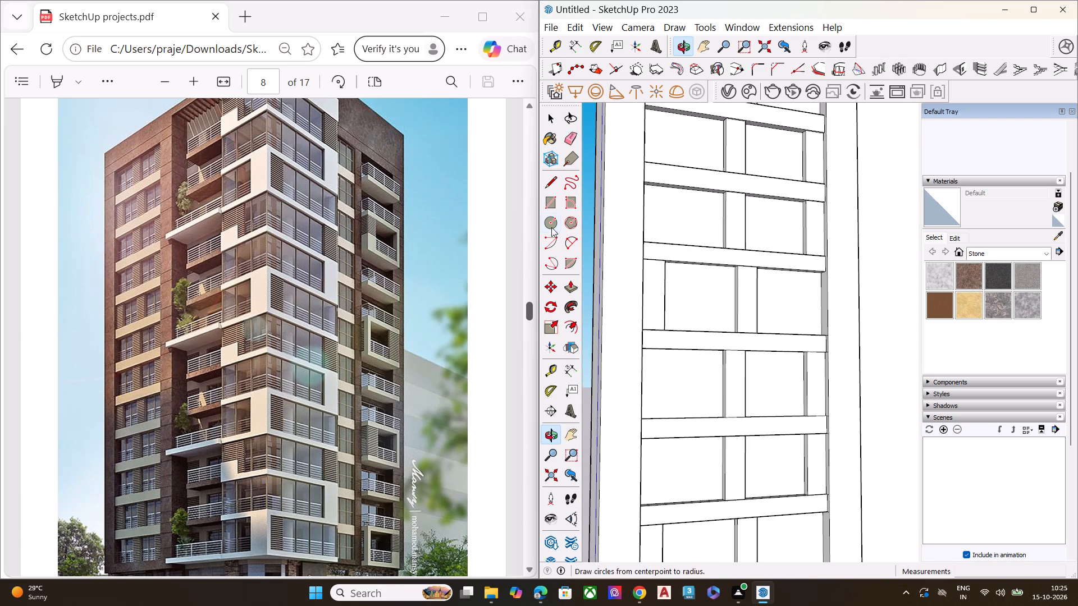
Erase the short seam edge on the band's top face at the foot of the fifth storey's left strip.
middle_drag(703, 250, 685, 537)
scroll(645, 368, up, 4)
scroll(645, 320, down, 1)
scroll(645, 319, up, 5)
scroll(685, 388, up, 3)
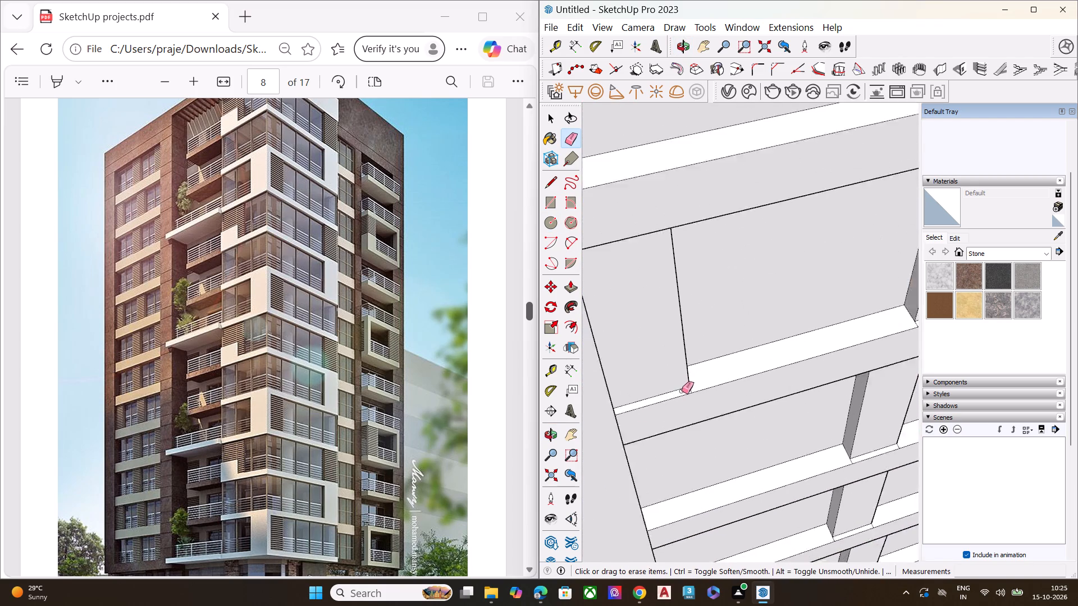
scroll(682, 391, up, 4)
click(695, 388)
Erase the two short seam edges on the band's top face at the foot of the fifth storey's central strip.
scroll(666, 378, down, 8)
scroll(801, 332, up, 4)
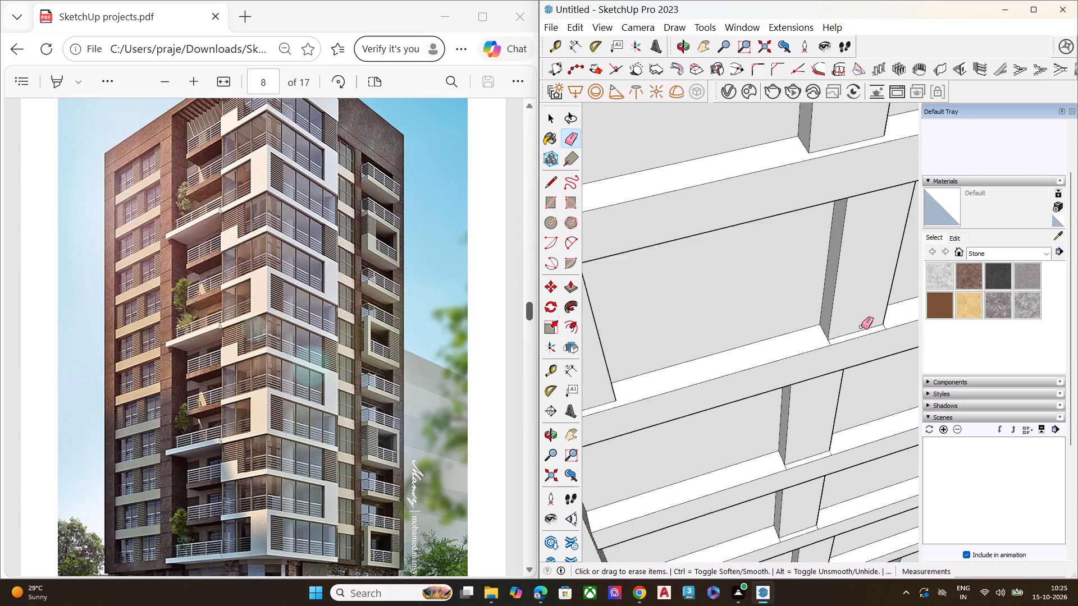
scroll(861, 327, up, 5)
click(802, 359)
scroll(768, 342, down, 2)
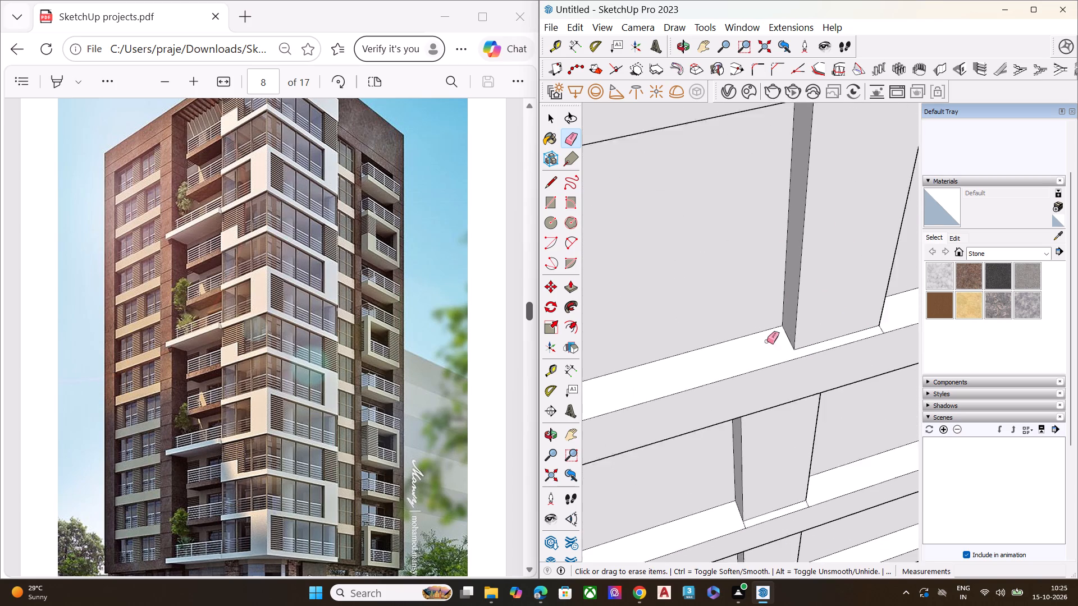
scroll(767, 341, down, 2)
scroll(856, 326, up, 1)
scroll(859, 326, down, 1)
scroll(861, 326, up, 4)
click(862, 336)
Erase the two seam edges where the band between the fourth and fifth storeys meets the recess's right side wall.
scroll(705, 289, down, 2)
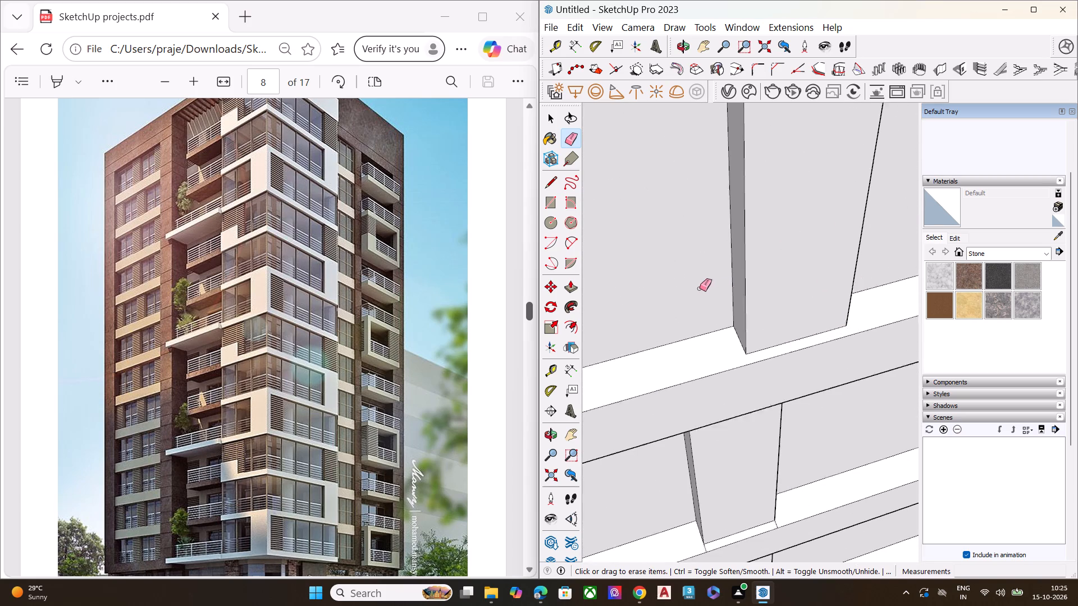
scroll(700, 288, down, 6)
scroll(693, 286, up, 1)
scroll(693, 283, down, 9)
middle_drag(717, 345, 849, 264)
scroll(855, 254, up, 7)
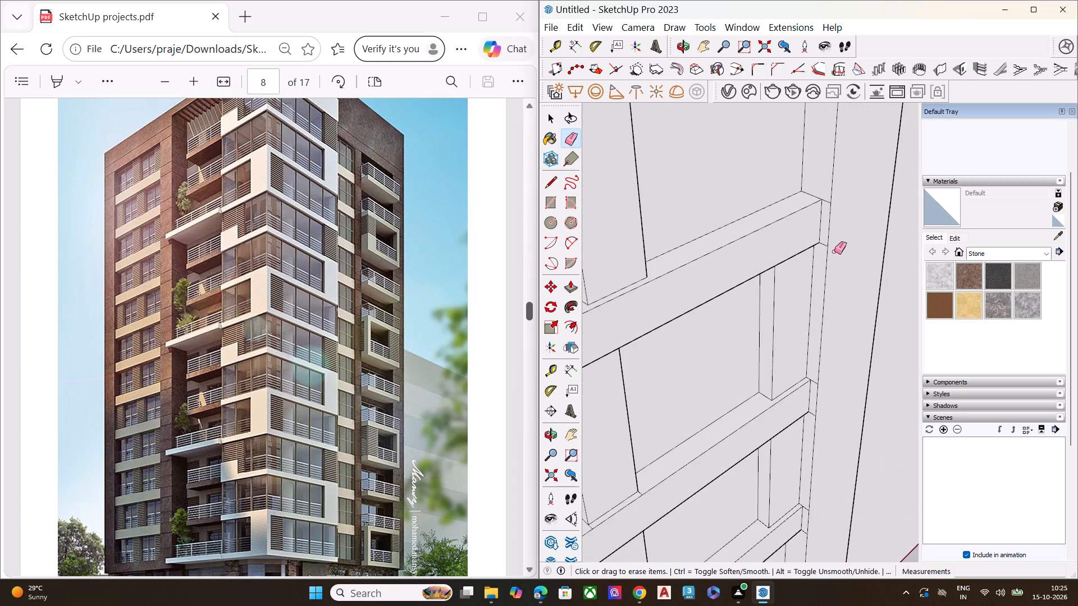
scroll(819, 204, up, 7)
click(838, 200)
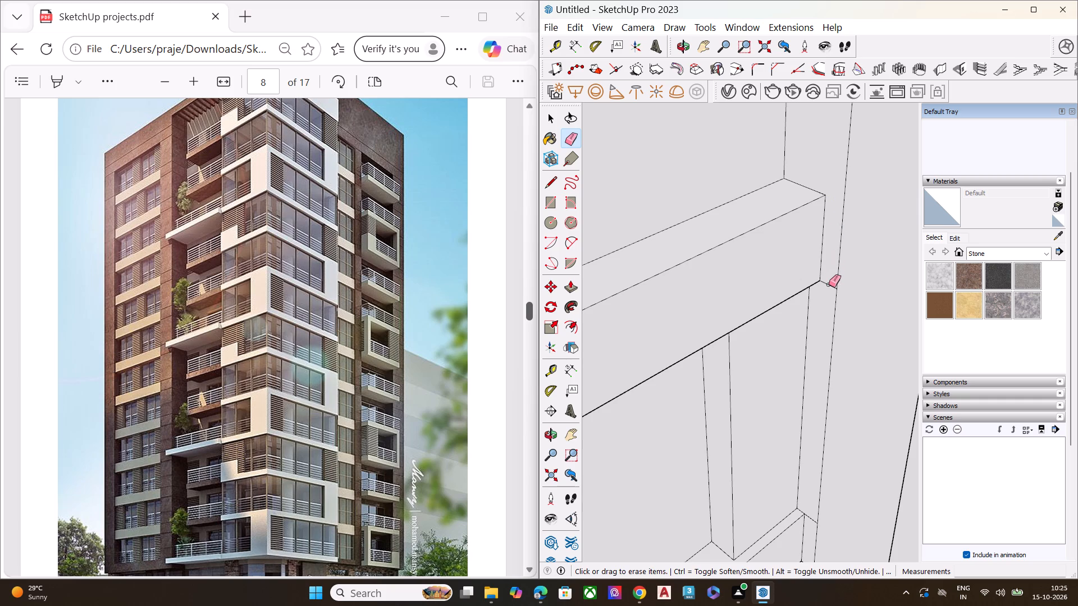
click(829, 284)
Erase the two short seam edges on the band's top face at the foot of the fourth storey's central strip.
scroll(832, 229, down, 8)
middle_drag(799, 288, 800, 278)
scroll(853, 229, down, 7)
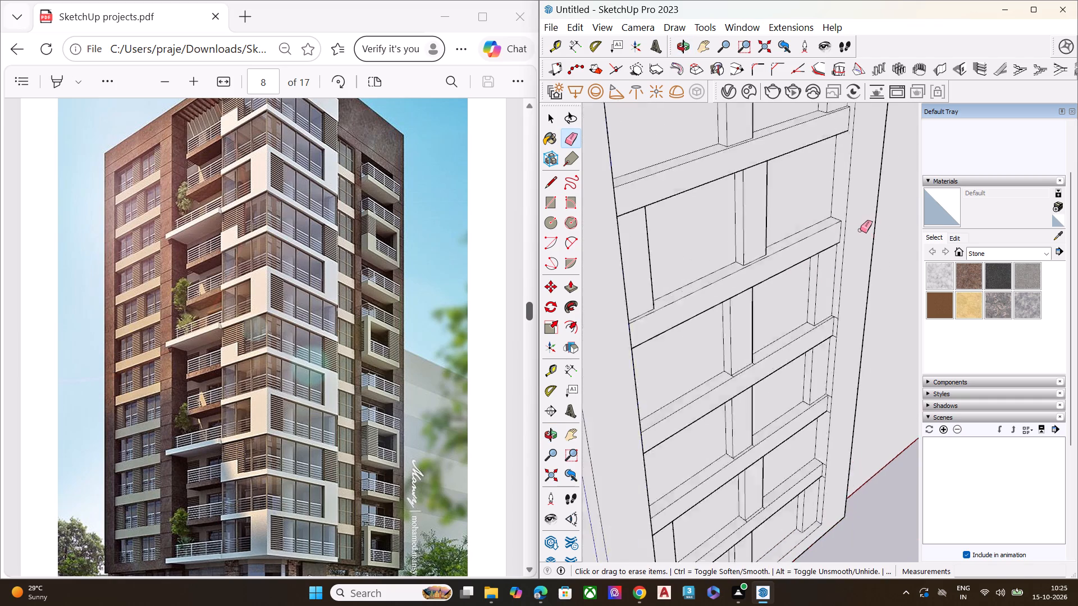
scroll(860, 230, down, 3)
scroll(746, 350, up, 3)
scroll(743, 351, down, 1)
scroll(742, 352, up, 4)
scroll(808, 324, up, 3)
scroll(805, 324, down, 1)
scroll(801, 324, up, 10)
scroll(774, 338, down, 1)
scroll(774, 338, up, 3)
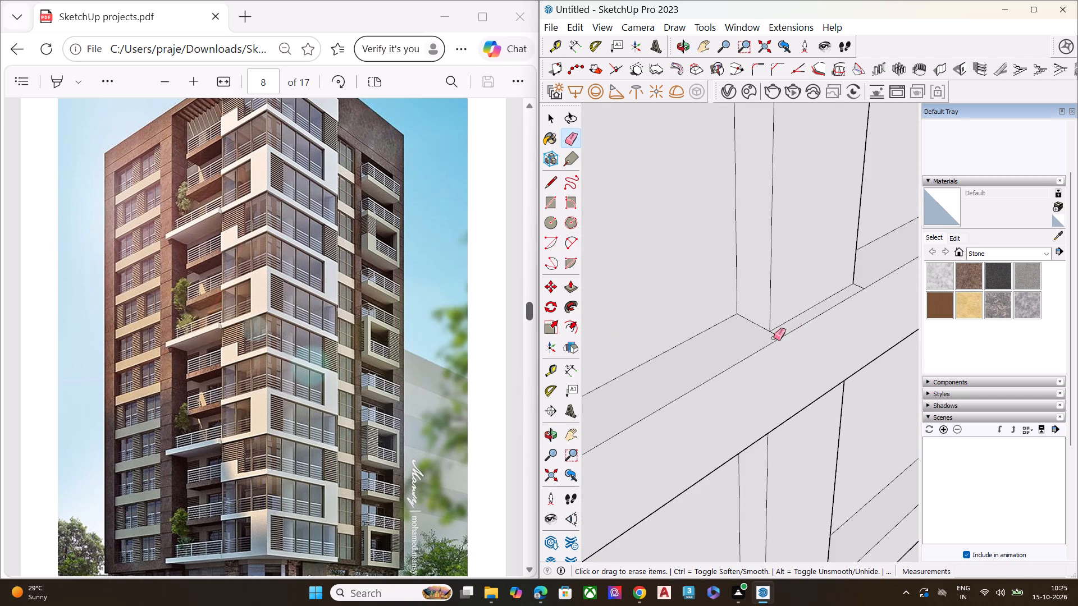
click(776, 334)
click(858, 287)
Erase the two seam edges where the band between the third and fourth storeys meets the recess's right side wall.
scroll(744, 301, down, 14)
scroll(851, 243, up, 1)
scroll(851, 243, down, 1)
scroll(851, 243, up, 10)
scroll(853, 271, down, 1)
scroll(853, 271, up, 8)
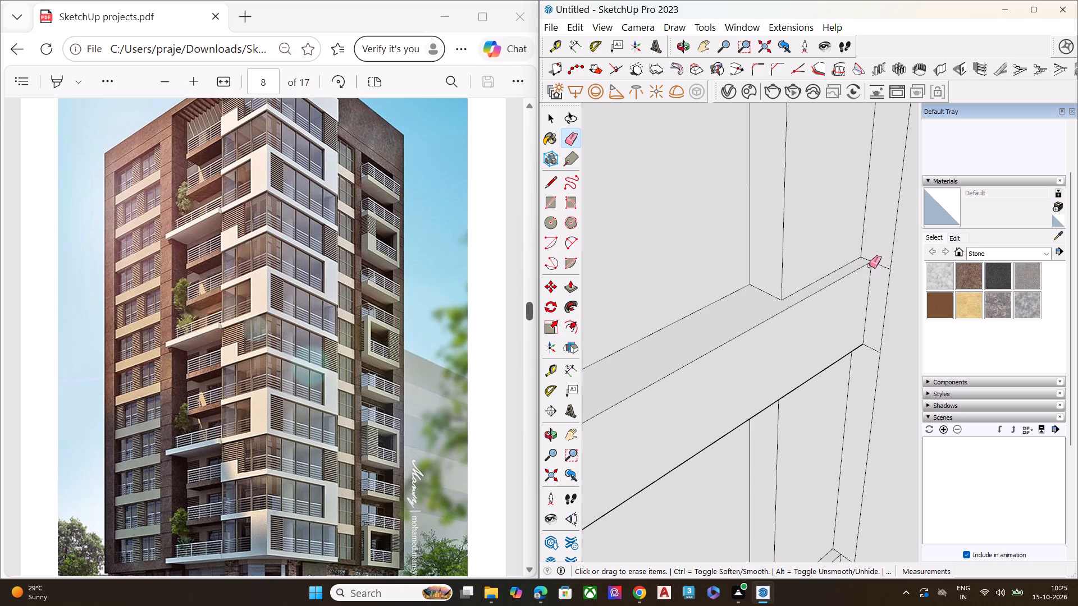
click(879, 264)
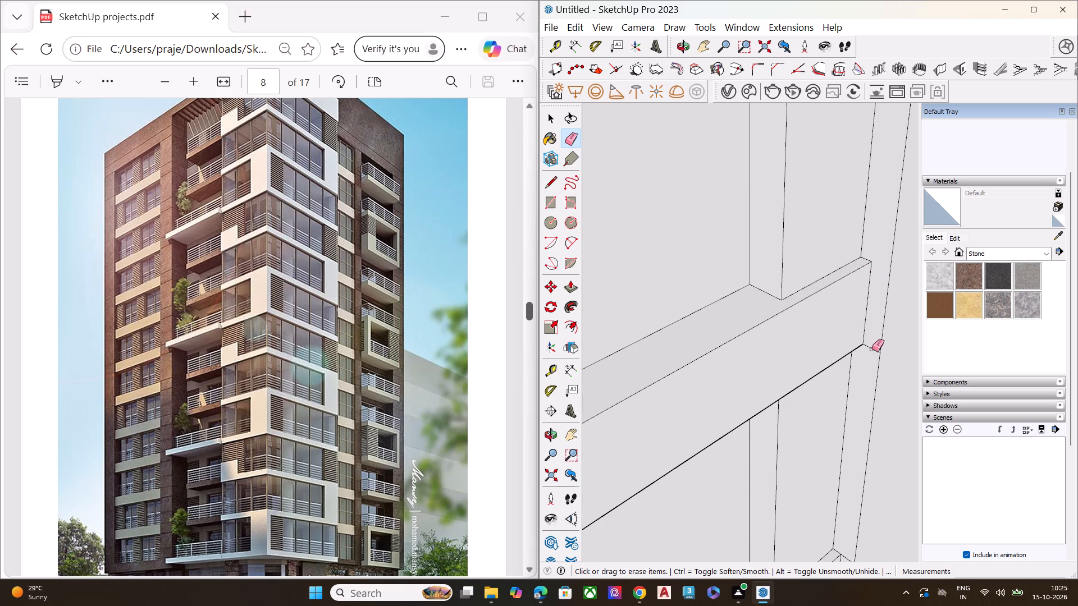
click(872, 349)
Erase the two short seam edges on the band's top face at the foot of the third storey's central strip.
scroll(823, 236, down, 3)
scroll(823, 236, up, 1)
scroll(823, 236, down, 10)
scroll(860, 212, up, 1)
scroll(861, 213, down, 2)
scroll(744, 415, up, 9)
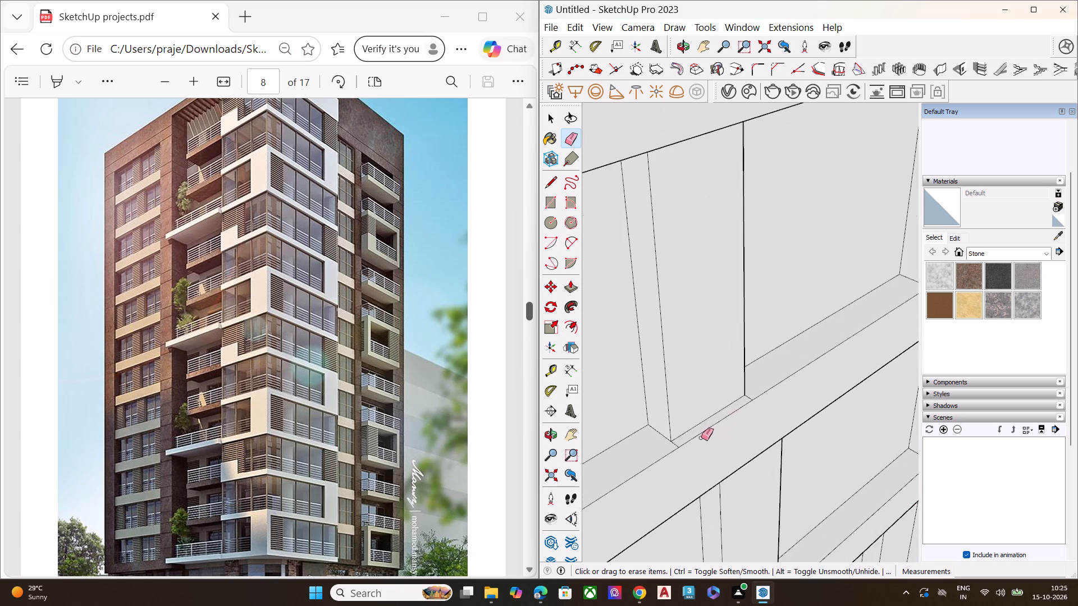
scroll(686, 443, up, 1)
scroll(686, 443, down, 1)
scroll(686, 443, up, 2)
scroll(686, 443, down, 1)
scroll(685, 443, up, 2)
click(669, 443)
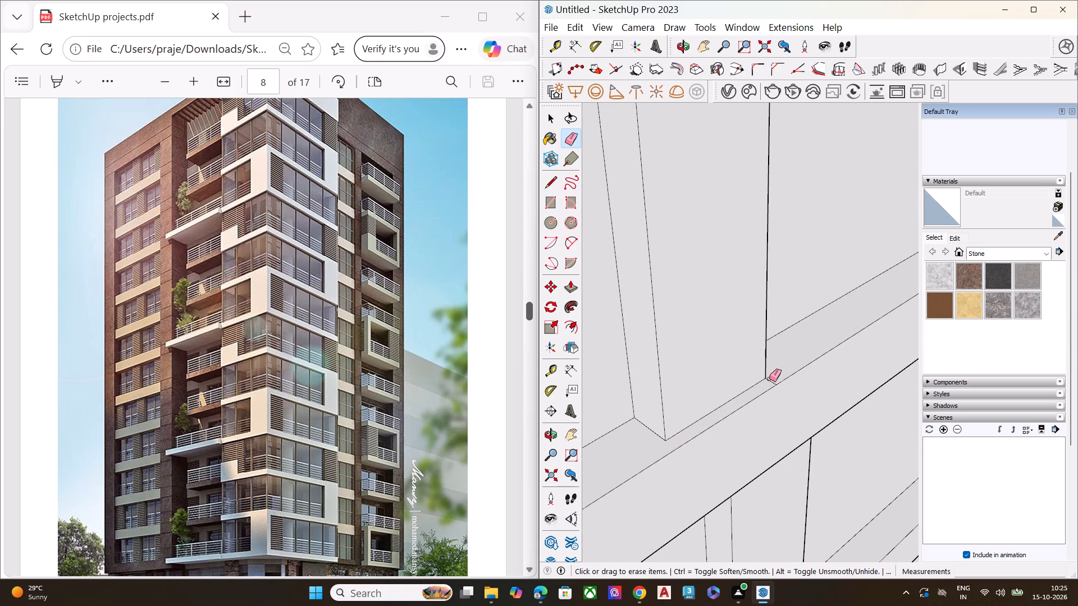
click(769, 379)
Erase the two seam edges where the band between the second and third storeys meets the recess's right side wall.
scroll(706, 375, down, 14)
scroll(822, 299, up, 5)
scroll(823, 298, down, 1)
scroll(823, 298, up, 4)
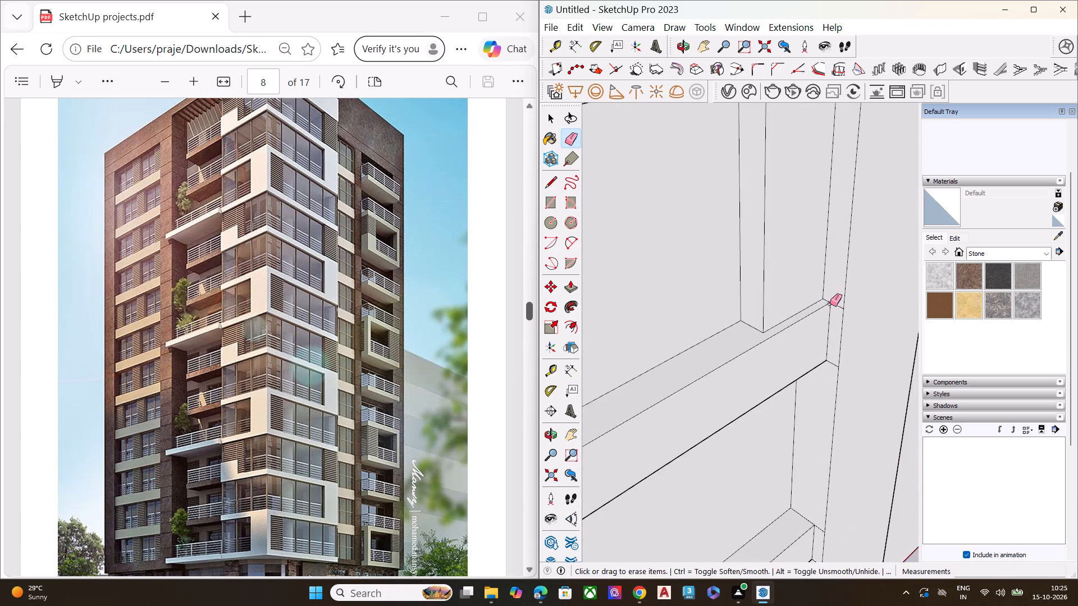
scroll(830, 304, up, 7)
click(843, 308)
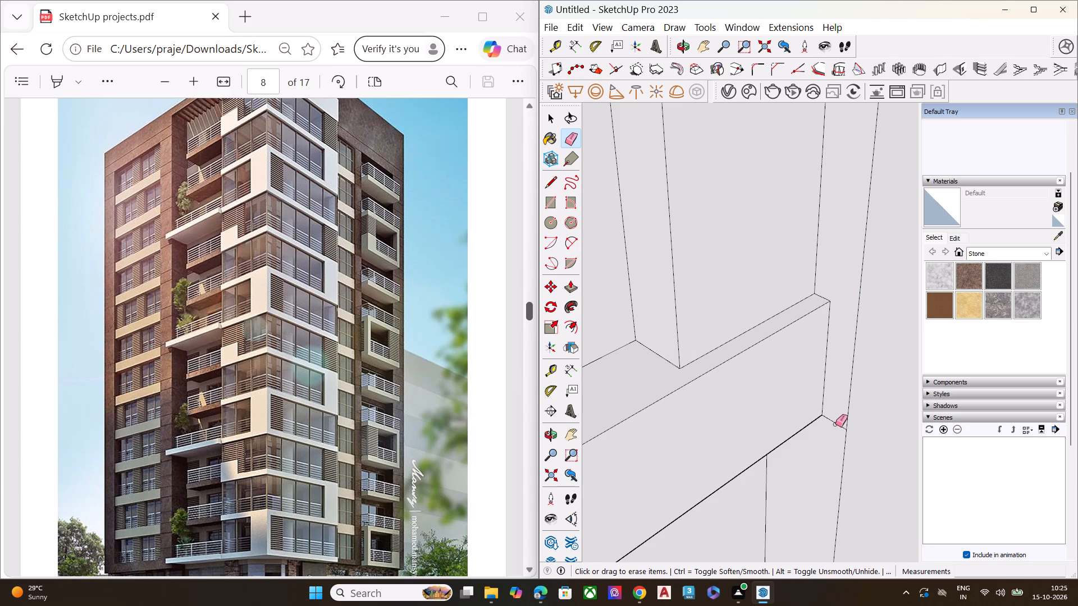
click(835, 423)
Erase the short seam edge on the band's top face at the foot of the second storey's left strip.
scroll(831, 290, down, 5)
scroll(827, 286, up, 1)
scroll(825, 283, down, 20)
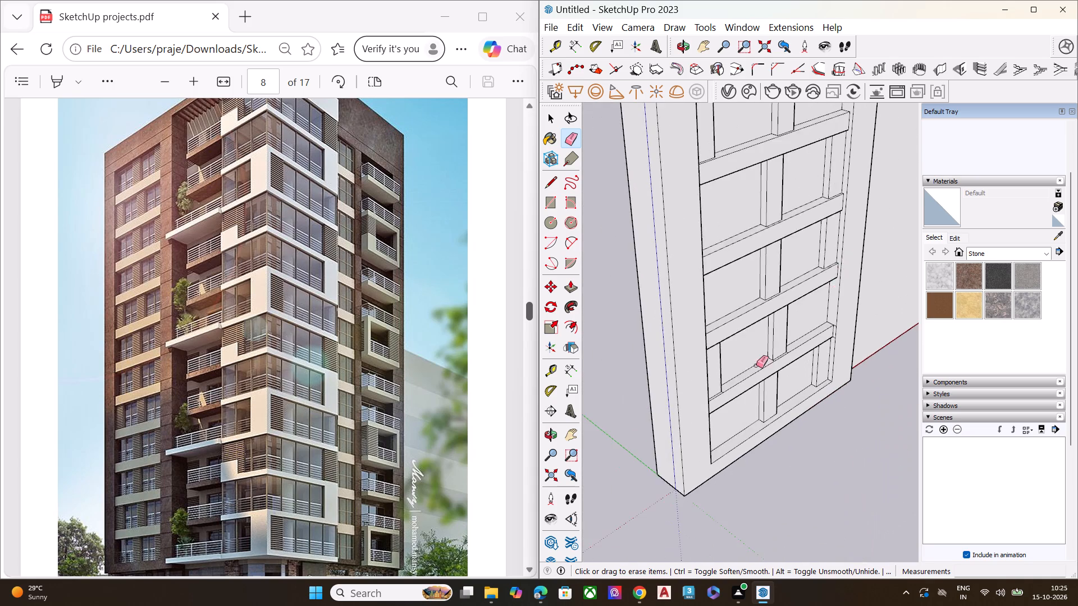
scroll(736, 383, up, 19)
click(732, 346)
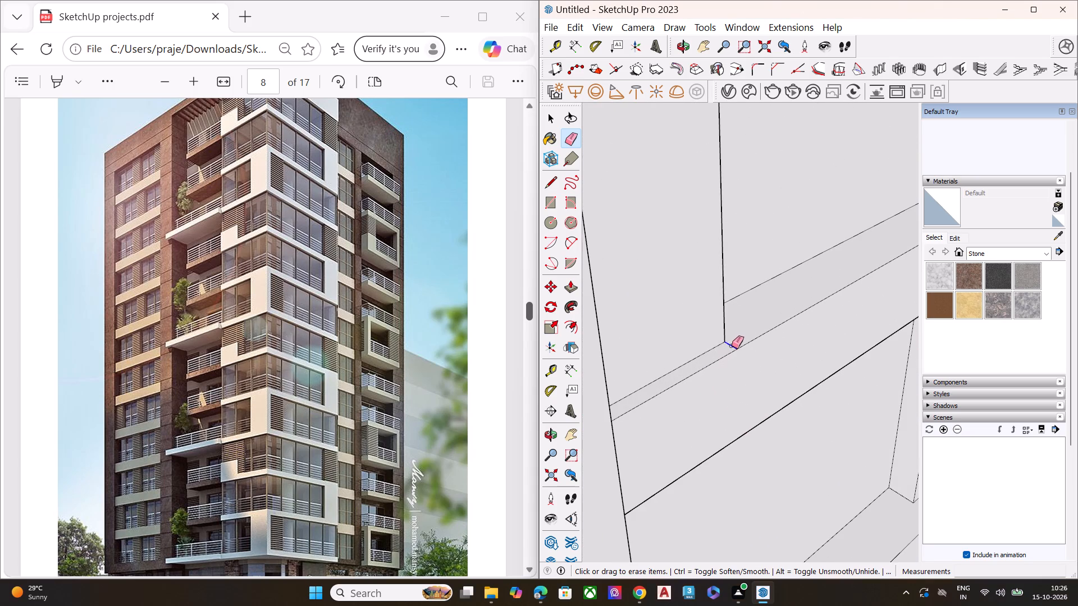
Erase the two short seam edges on the band's top face at the foot of the second storey's central strip.
scroll(714, 359, down, 15)
scroll(702, 378, up, 1)
scroll(702, 378, down, 1)
scroll(837, 280, up, 14)
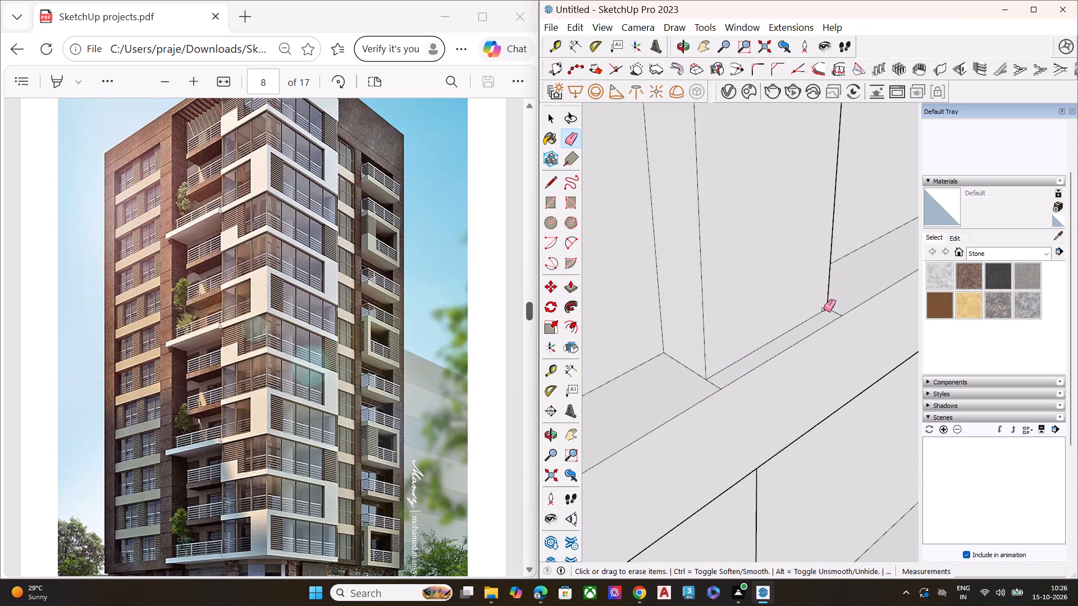
click(835, 312)
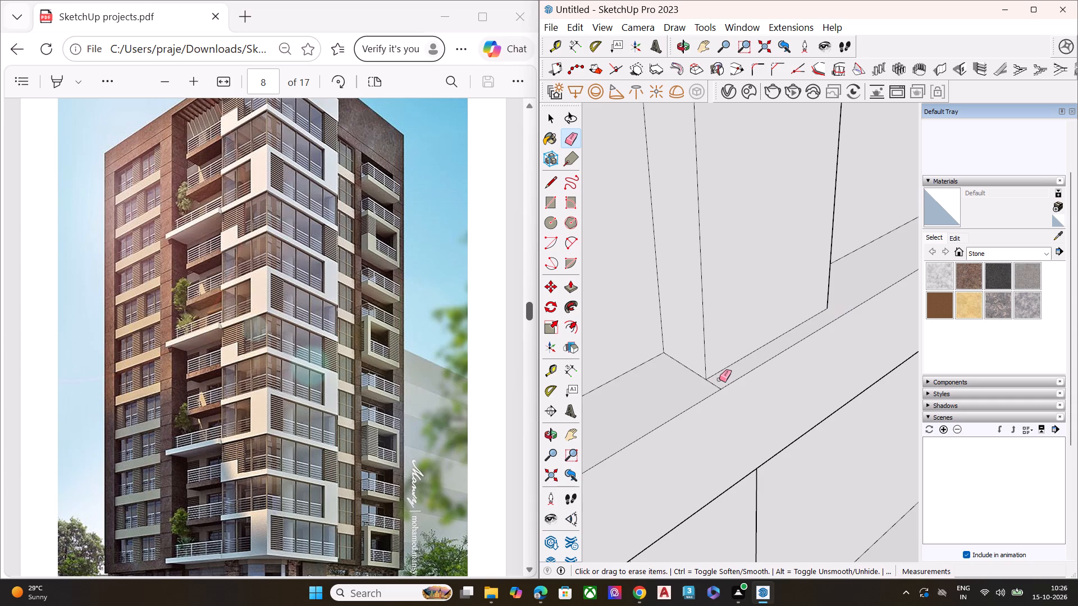
click(714, 385)
Erase the two seam edges where the band between the first and second storeys meets the recess's right side wall.
scroll(694, 359, down, 17)
scroll(865, 293, up, 3)
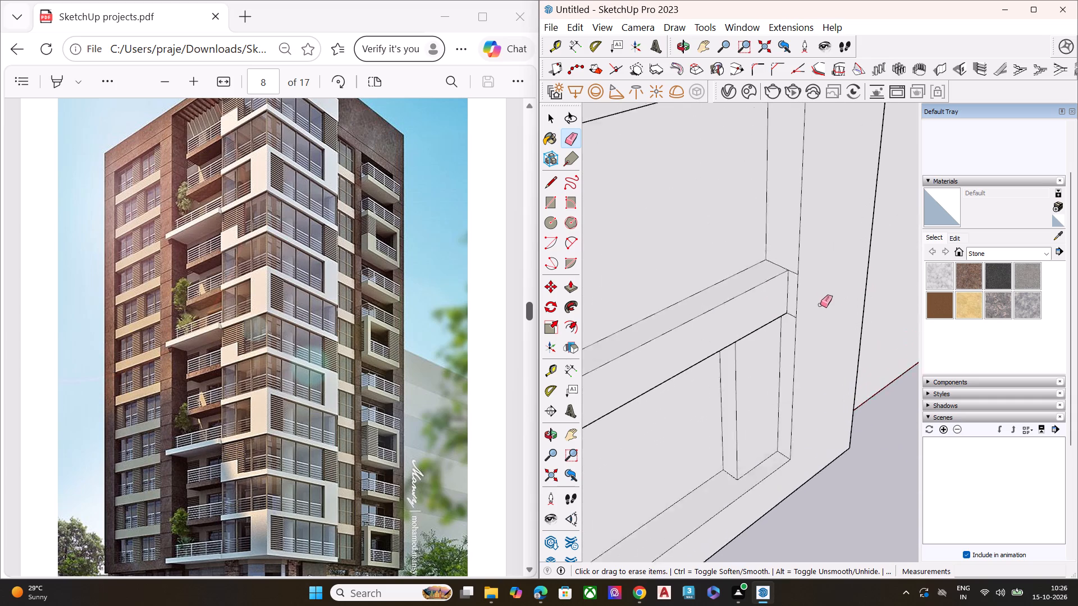
scroll(820, 305, up, 9)
click(780, 260)
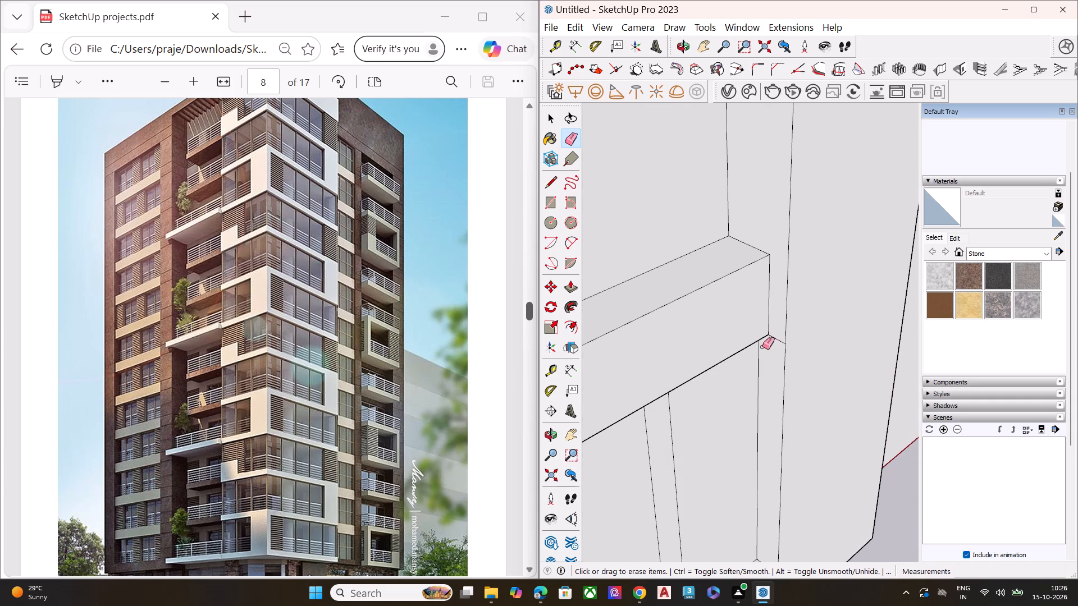
click(778, 340)
Inspect the recess's bands and vertical strips from above and below, across all storeys, for leftover seam edges.
scroll(833, 290, down, 4)
scroll(836, 288, up, 1)
scroll(837, 287, down, 11)
middle_drag(795, 364, 805, 402)
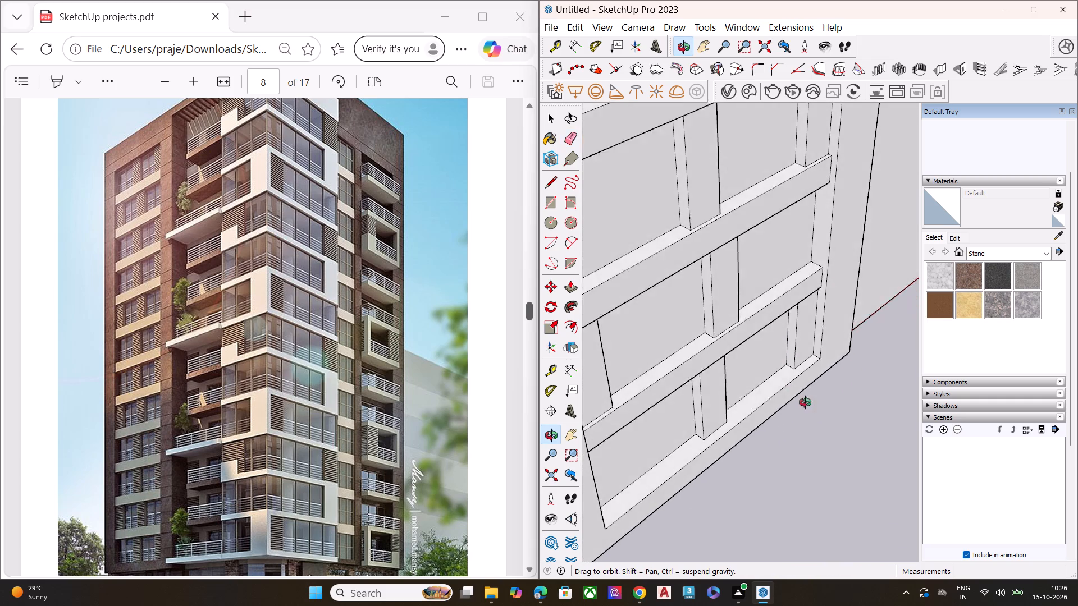
middle_drag(805, 402, 814, 431)
scroll(819, 338, up, 3)
scroll(819, 337, down, 1)
scroll(819, 337, up, 6)
scroll(820, 336, down, 4)
scroll(821, 336, up, 1)
scroll(821, 336, down, 5)
scroll(824, 336, up, 1)
scroll(824, 336, down, 3)
scroll(824, 336, up, 1)
scroll(824, 336, down, 2)
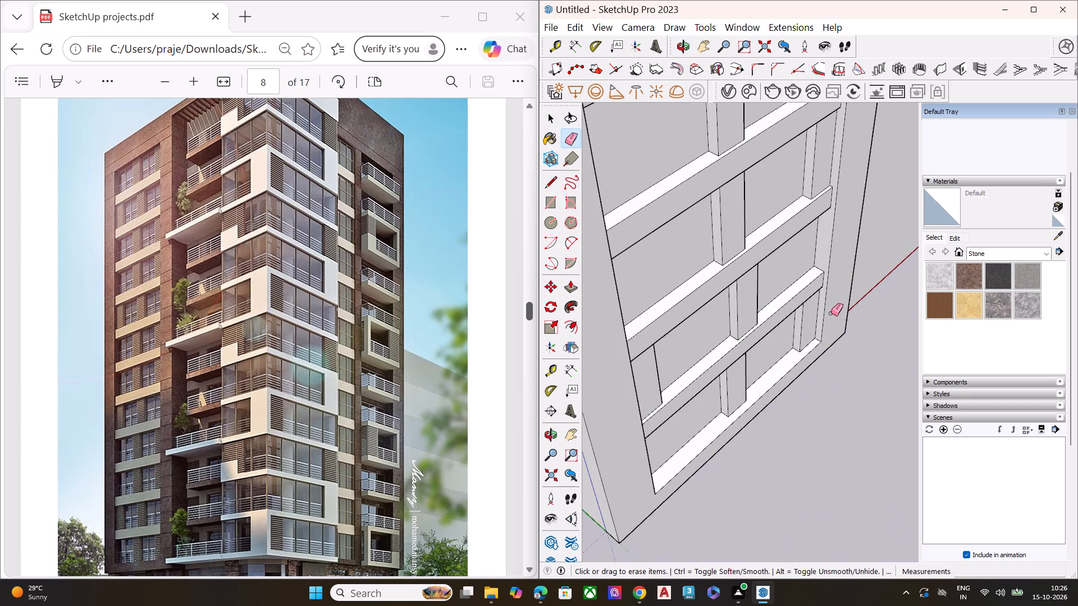
scroll(808, 324, down, 9)
middle_drag(788, 282, 766, 411)
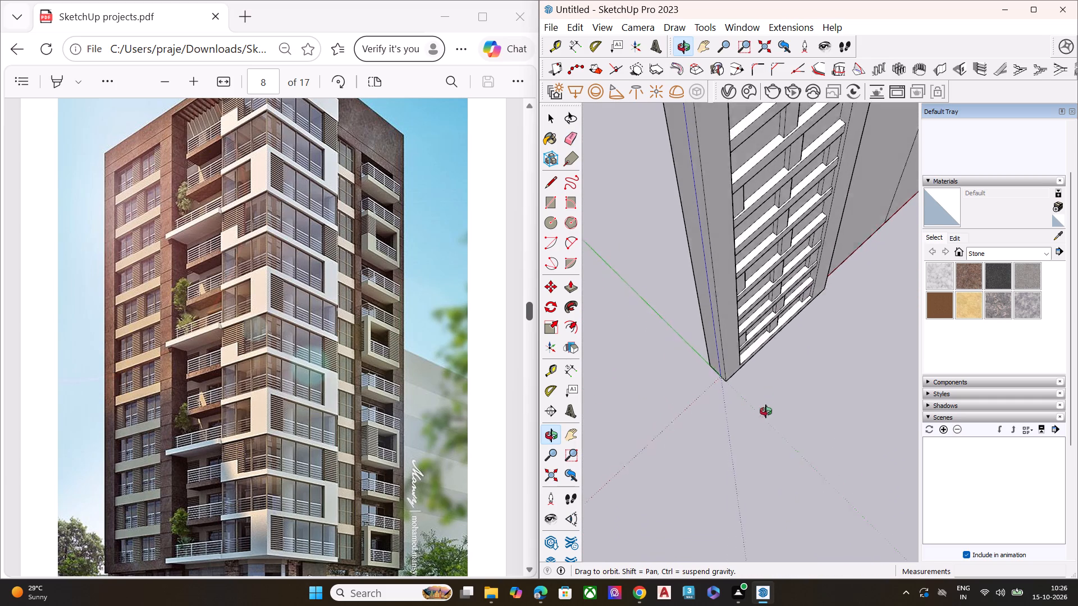
middle_drag(766, 411, 716, 390)
scroll(720, 344, down, 6)
middle_drag(747, 349, 753, 0)
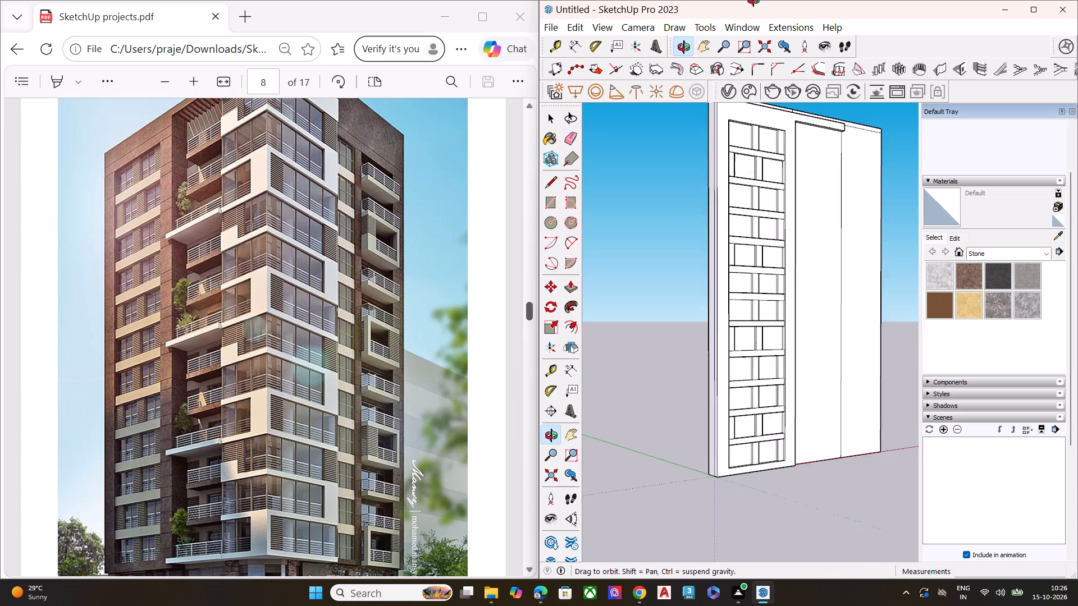
middle_drag(753, 0, 754, 0)
middle_drag(759, 254, 802, 102)
scroll(789, 168, up, 10)
scroll(740, 200, up, 4)
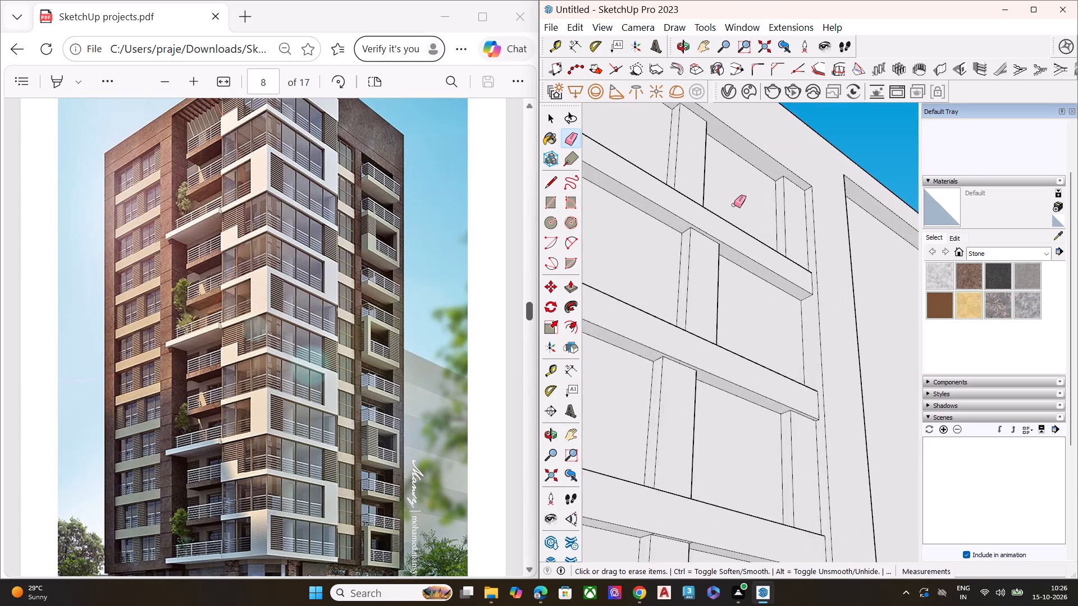
scroll(734, 205, up, 3)
scroll(792, 196, down, 12)
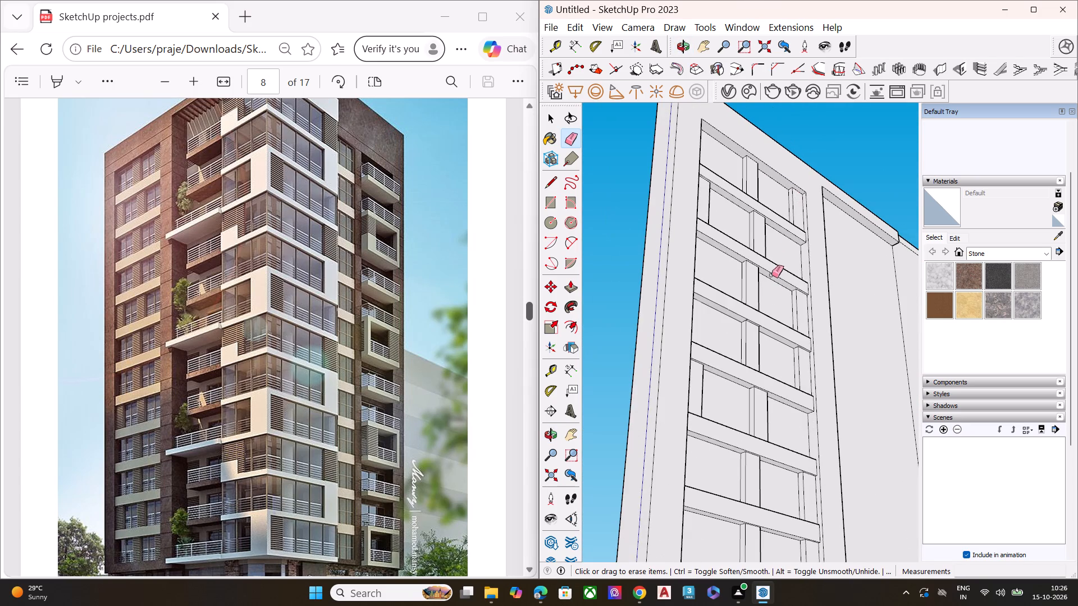
middle_drag(771, 274, 706, 587)
middle_drag(763, 337, 629, 464)
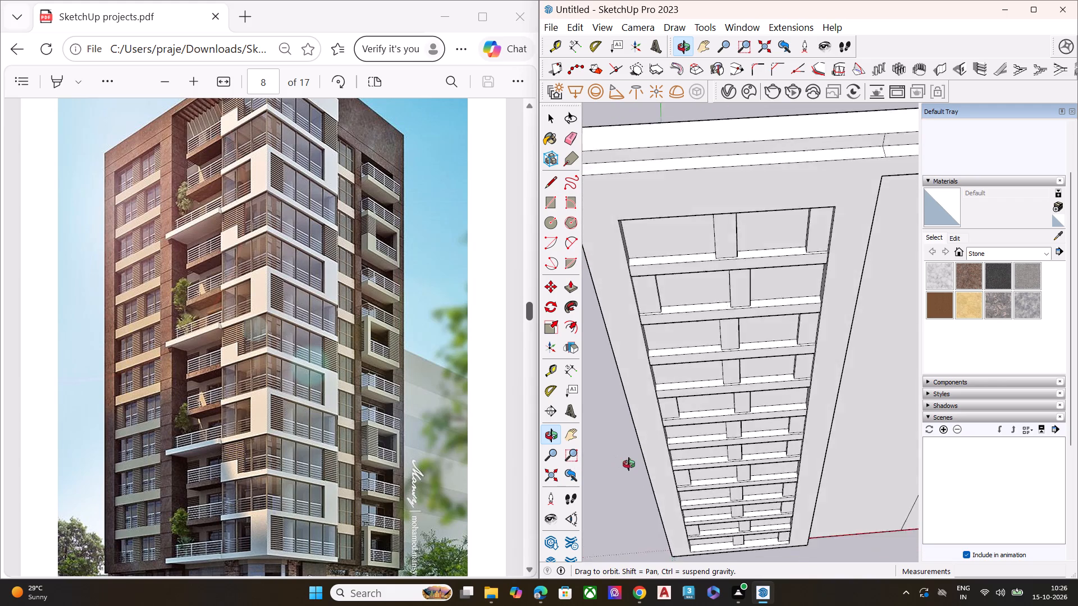
middle_drag(629, 464, 641, 456)
scroll(633, 461, up, 7)
scroll(710, 388, down, 8)
scroll(769, 217, up, 4)
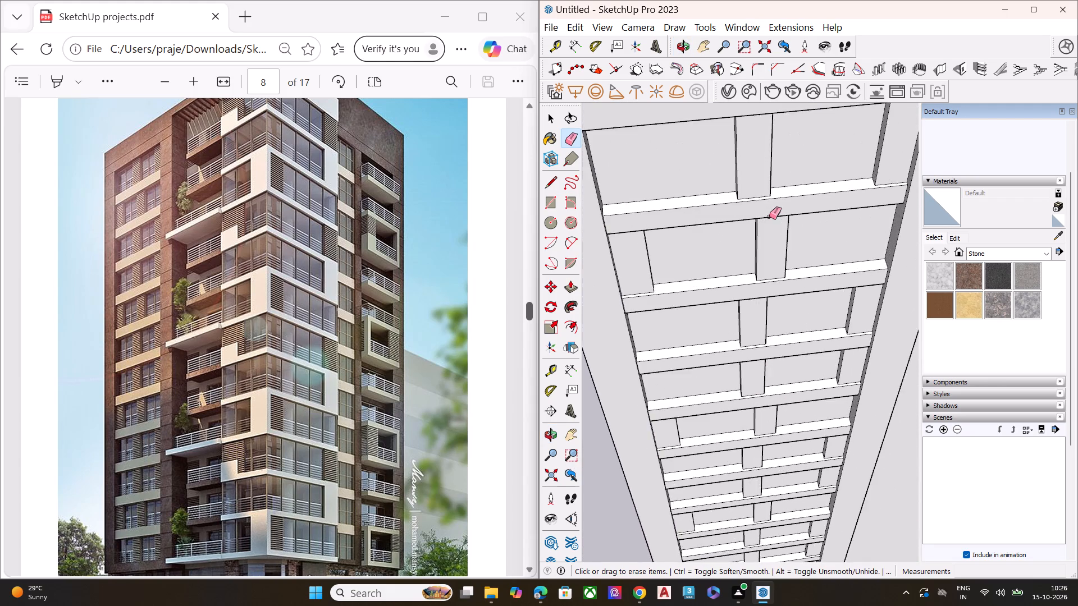
scroll(765, 224, down, 8)
middle_drag(739, 258, 790, 68)
scroll(785, 124, up, 1)
scroll(762, 303, down, 7)
middle_drag(761, 239, 776, 184)
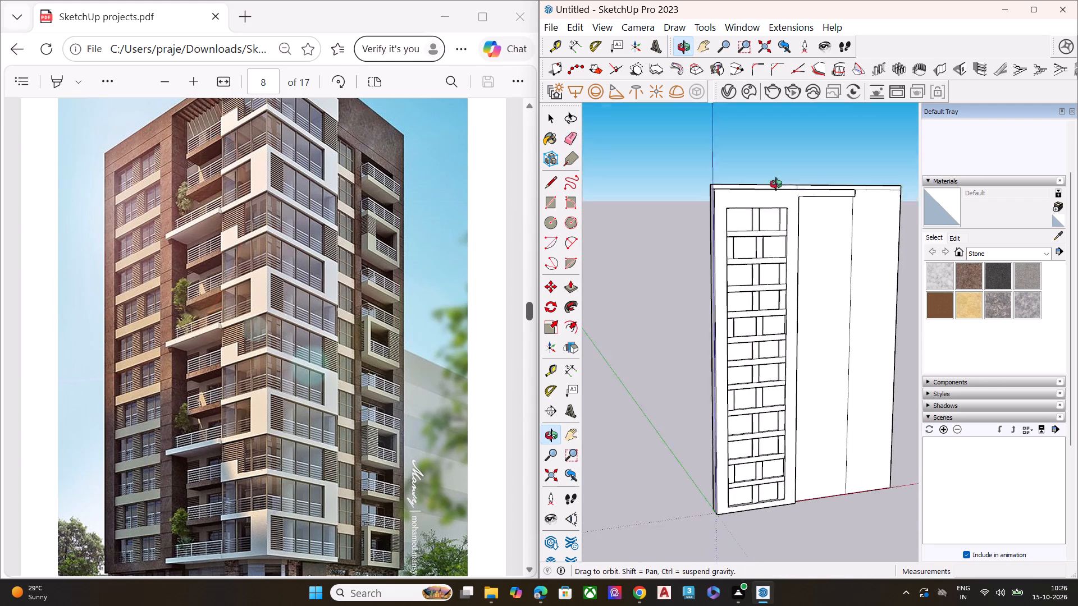
middle_drag(776, 184, 825, 95)
scroll(760, 224, up, 2)
scroll(755, 240, down, 2)
scroll(754, 240, up, 6)
scroll(754, 240, down, 1)
scroll(754, 240, up, 2)
middle_drag(738, 230, 795, 128)
scroll(757, 235, up, 2)
scroll(756, 235, down, 1)
scroll(756, 235, up, 3)
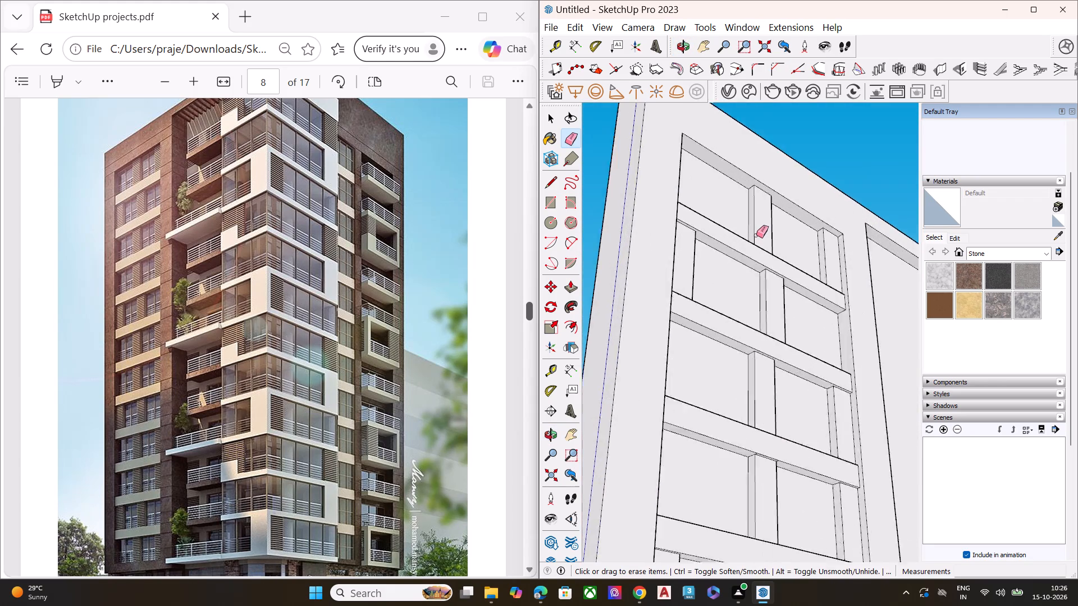
scroll(756, 235, up, 4)
scroll(756, 235, down, 7)
middle_drag(767, 298, 789, 229)
scroll(789, 229, up, 1)
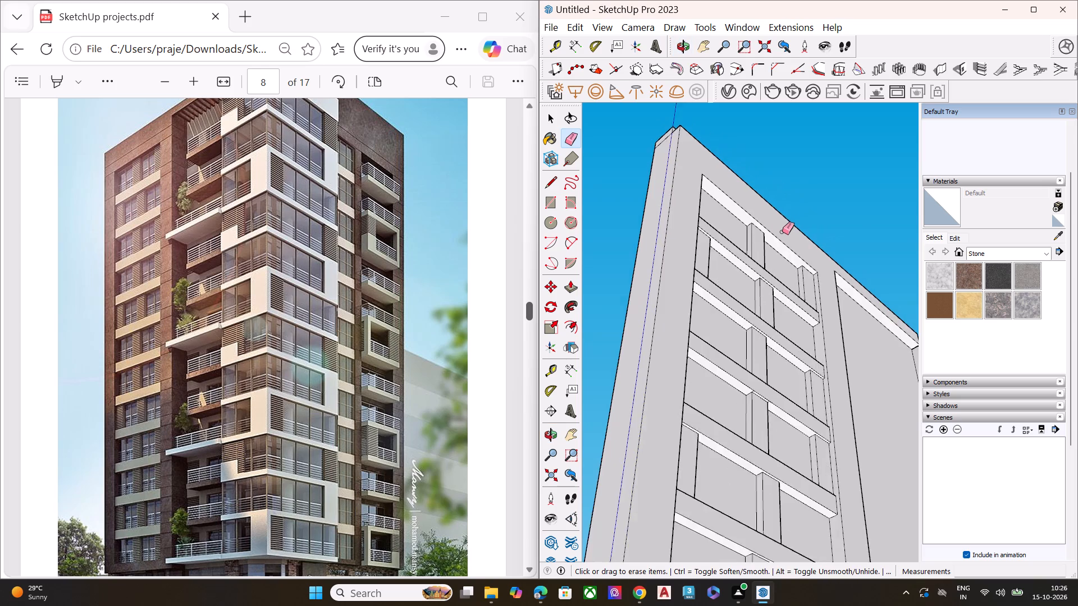
scroll(779, 235, down, 9)
scroll(744, 384, up, 1)
scroll(800, 497, up, 1)
scroll(761, 314, down, 2)
scroll(760, 314, up, 1)
scroll(760, 314, down, 5)
scroll(772, 472, up, 2)
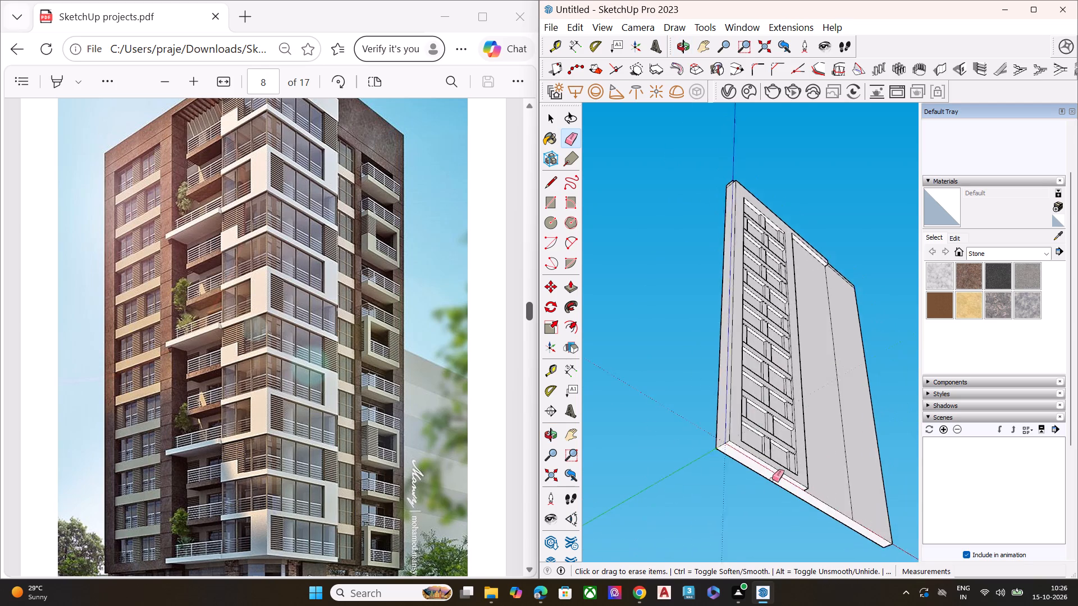
scroll(772, 479, up, 17)
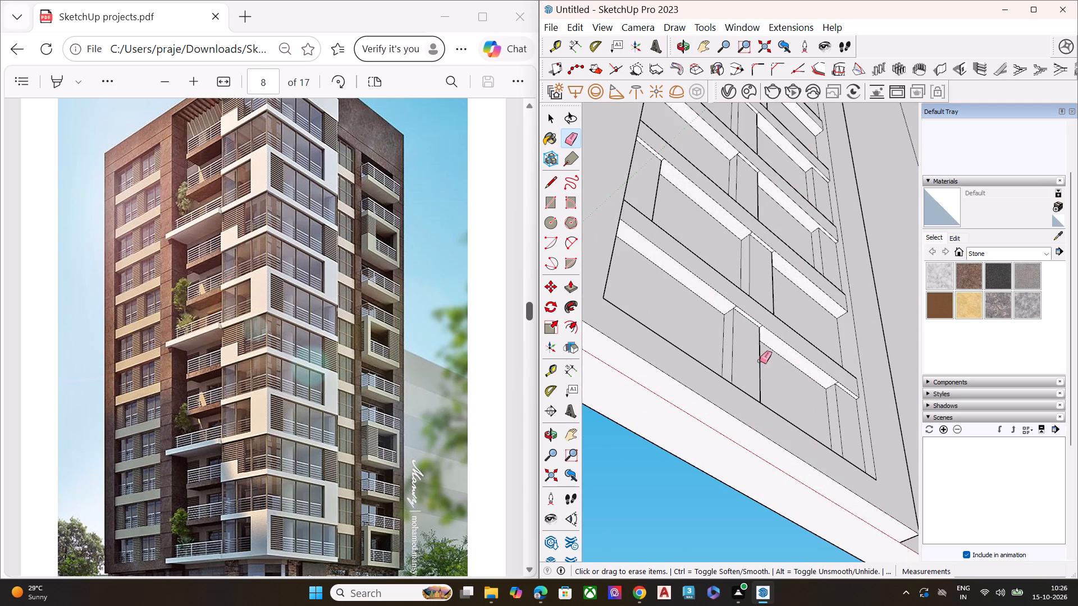
Erase the two short seam edges on the band's underside at the head of the first storey's central strip.
scroll(753, 335, up, 8)
scroll(690, 274, up, 6)
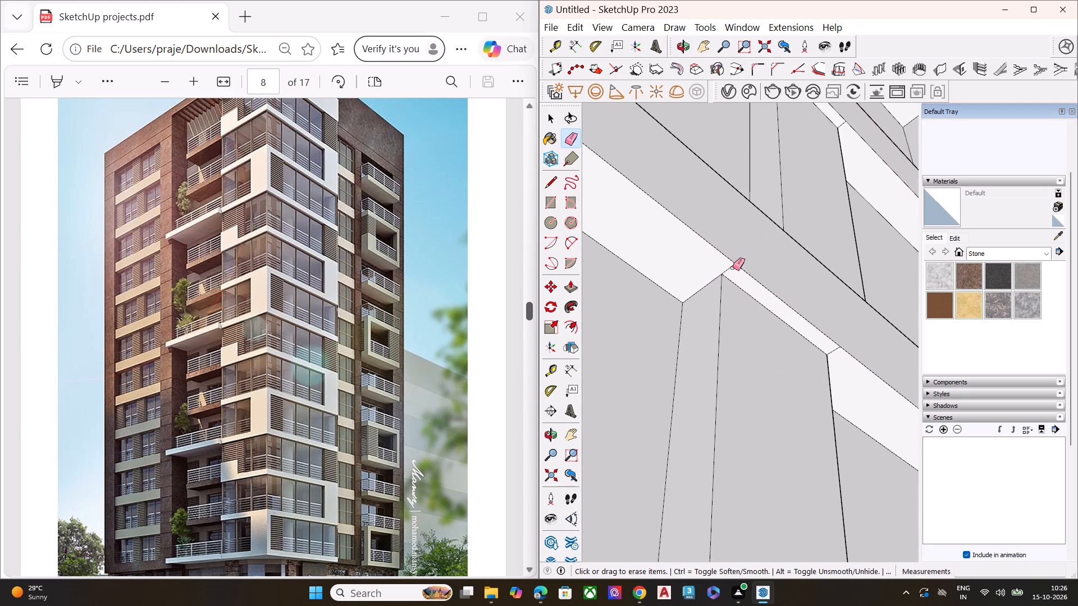
click(730, 267)
click(837, 350)
Erase the short seam edge on the same band's underside at the head of the first storey's right strip.
scroll(658, 328, down, 7)
scroll(656, 329, up, 2)
scroll(656, 329, down, 6)
scroll(828, 421, up, 8)
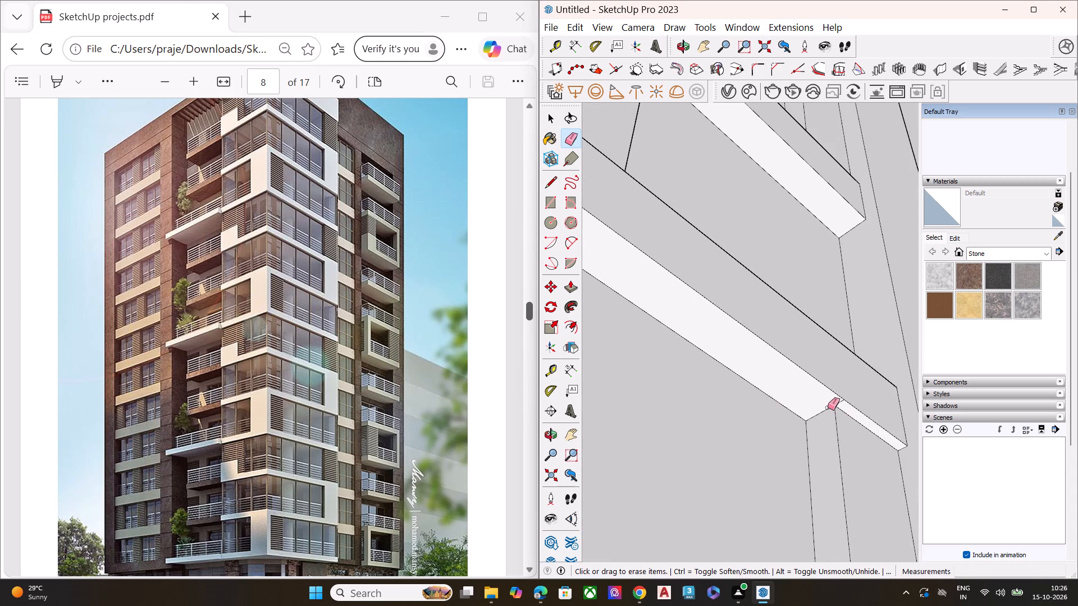
click(842, 403)
Erase the two short seam edges on the band's underside at the head of the second storey's central strip.
scroll(848, 380, down, 8)
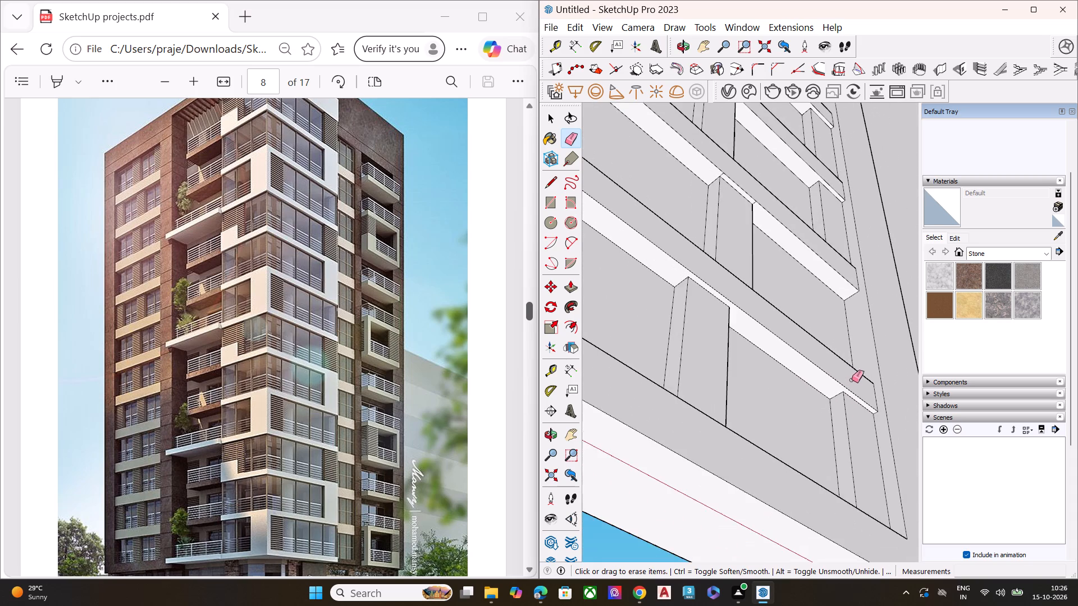
middle_drag(821, 364, 833, 562)
scroll(795, 371, down, 6)
middle_drag(811, 382, 821, 605)
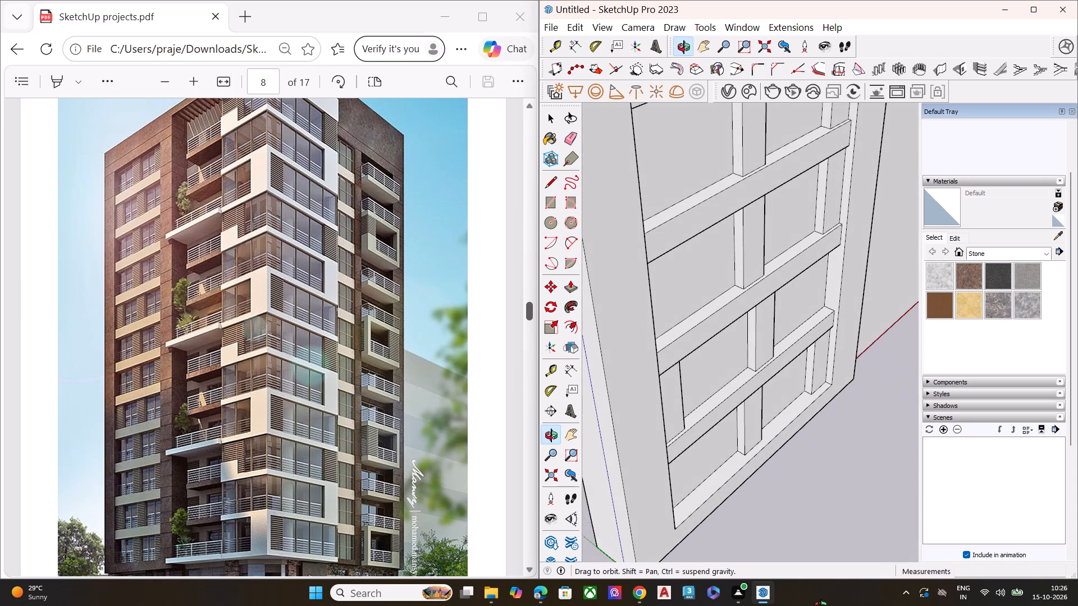
middle_drag(821, 605, 791, 209)
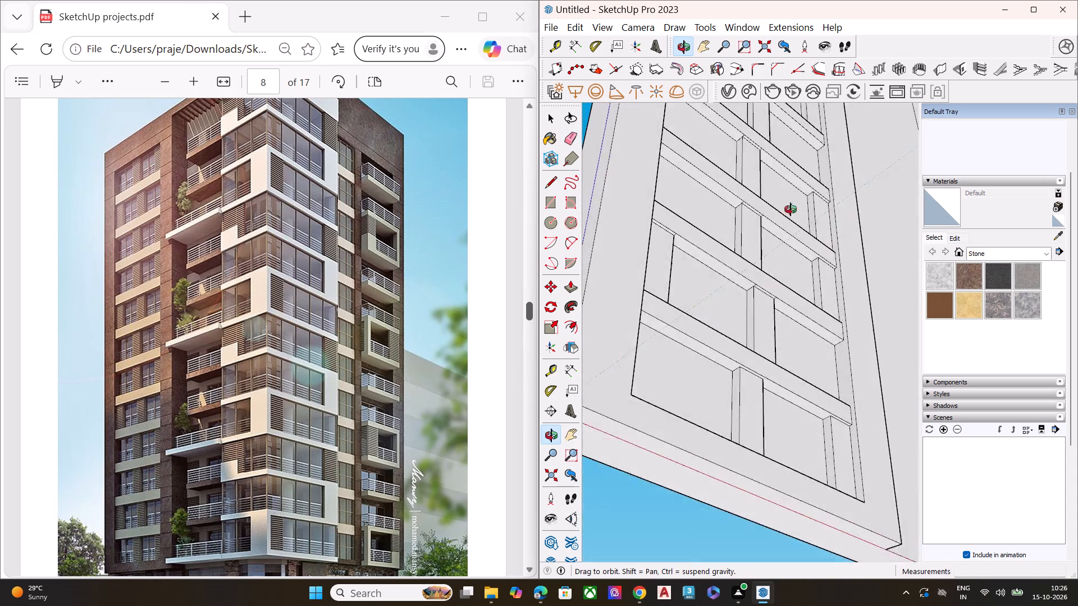
middle_drag(791, 209, 825, 161)
scroll(825, 161, up, 1)
scroll(734, 304, up, 7)
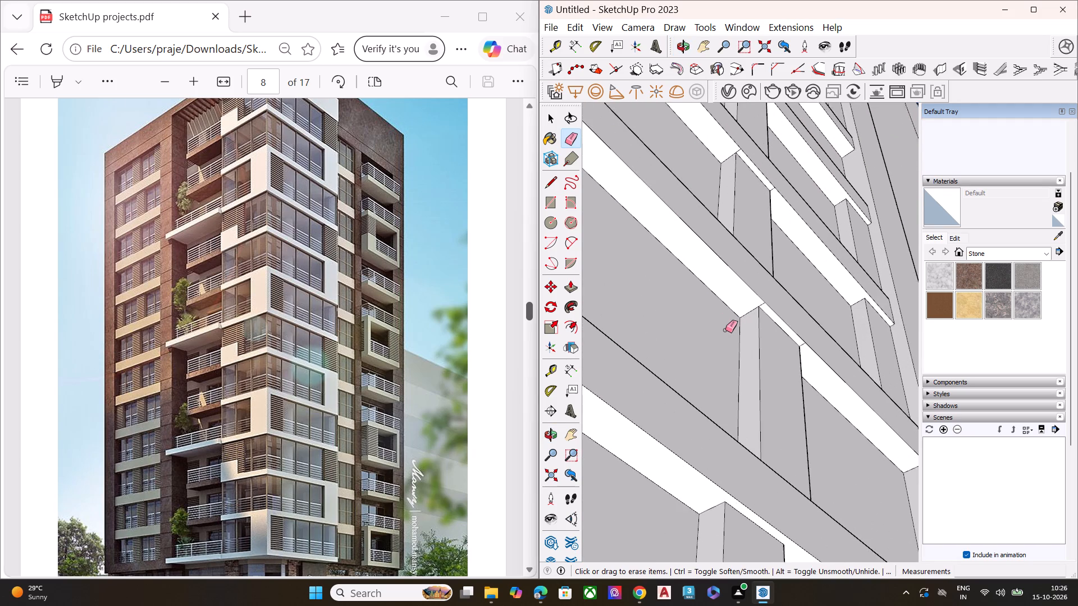
scroll(725, 330, up, 1)
scroll(781, 296, up, 4)
click(759, 305)
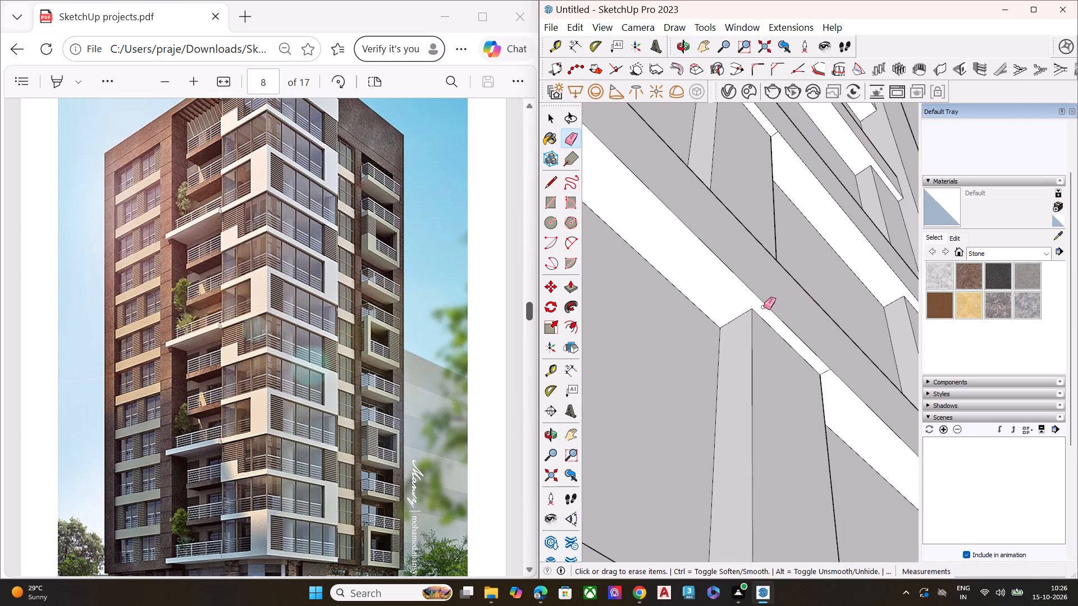
click(828, 371)
Erase the short seam edge on the band's underside at the head of the second storey's left strip.
scroll(804, 367, down, 9)
scroll(784, 299, down, 3)
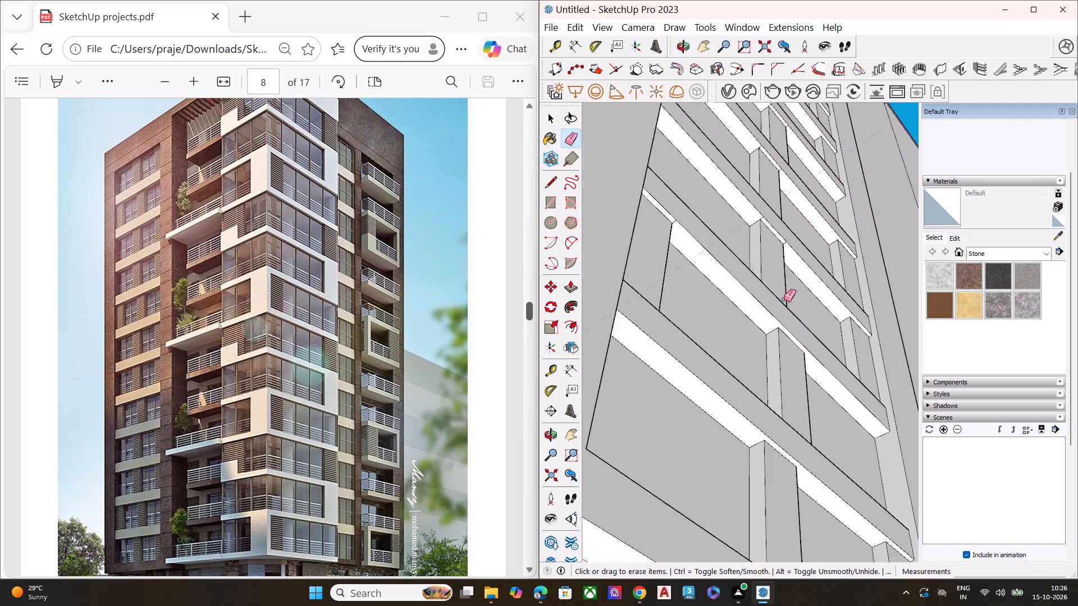
scroll(784, 299, down, 4)
scroll(689, 242, down, 3)
scroll(689, 242, up, 11)
scroll(724, 241, down, 1)
scroll(724, 241, up, 4)
scroll(724, 241, down, 1)
scroll(724, 241, up, 3)
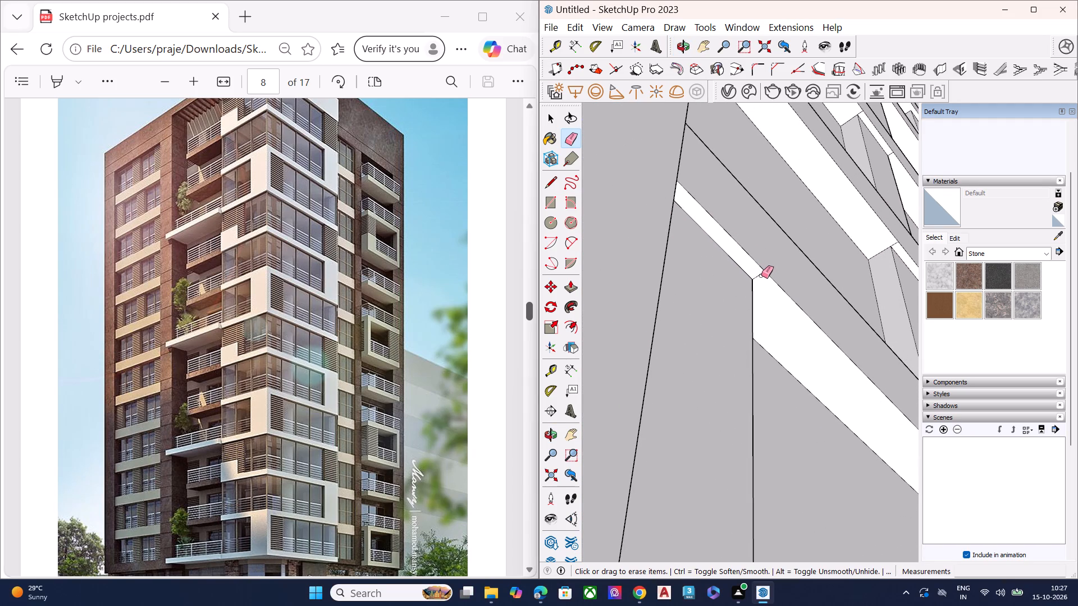
click(759, 274)
Erase the two short seam edges on the band's underside at the head of the third storey's central strip.
scroll(741, 284, down, 12)
scroll(743, 322, up, 1)
scroll(756, 322, down, 1)
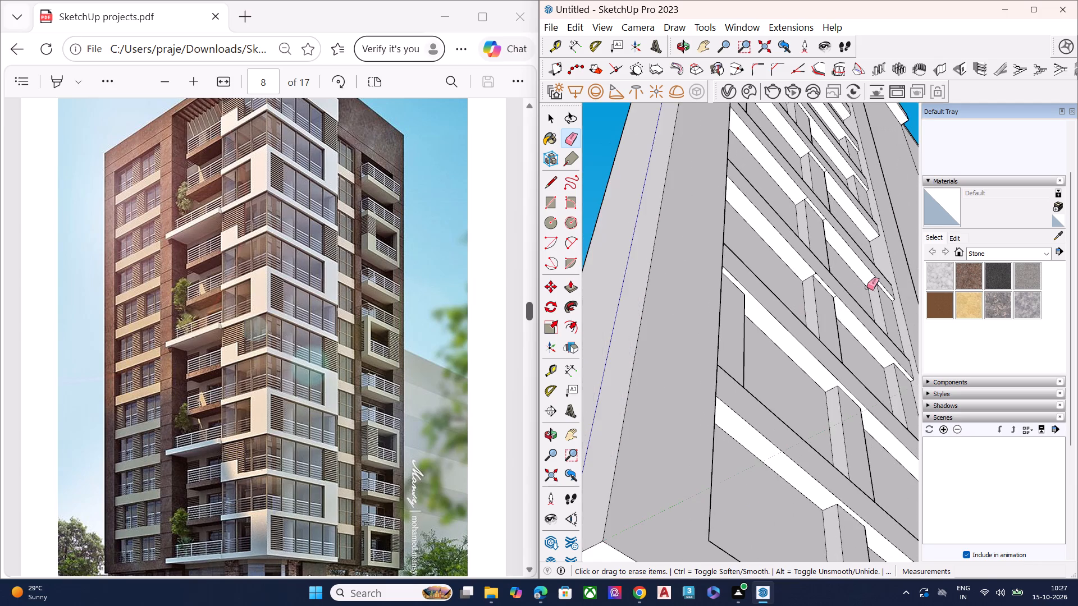
middle_drag(867, 287, 845, 381)
scroll(832, 360, up, 8)
middle_drag(815, 291, 864, 215)
scroll(862, 218, up, 5)
scroll(811, 284, down, 1)
scroll(810, 285, up, 3)
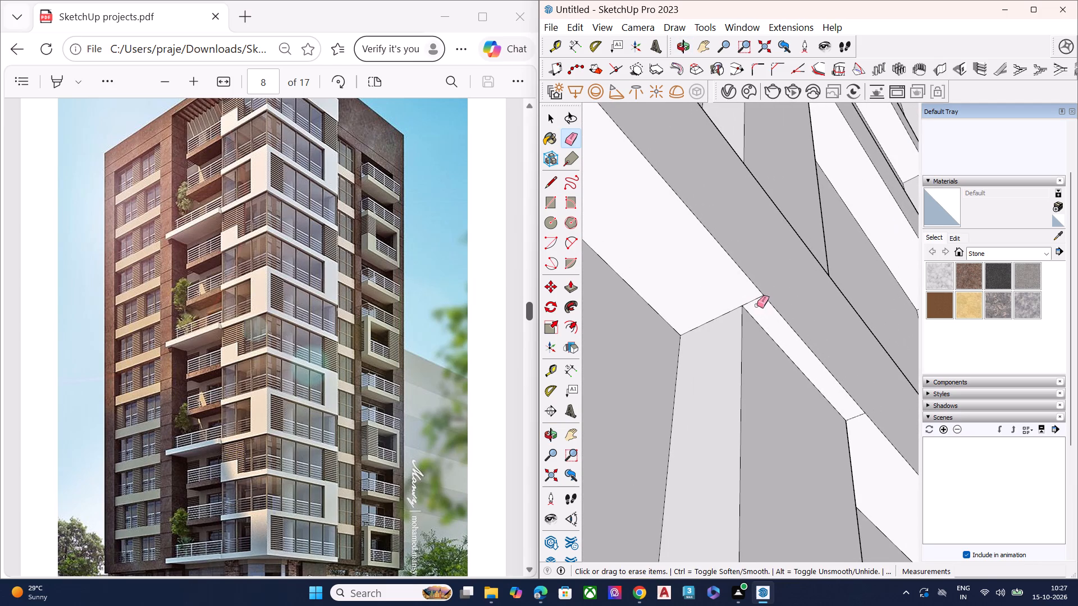
click(756, 299)
click(859, 416)
Erase the two short seam edges on the band's underside at the head of the fourth storey's central strip.
scroll(725, 334, down, 5)
scroll(715, 331, up, 1)
scroll(715, 331, down, 12)
middle_drag(744, 345, 744, 364)
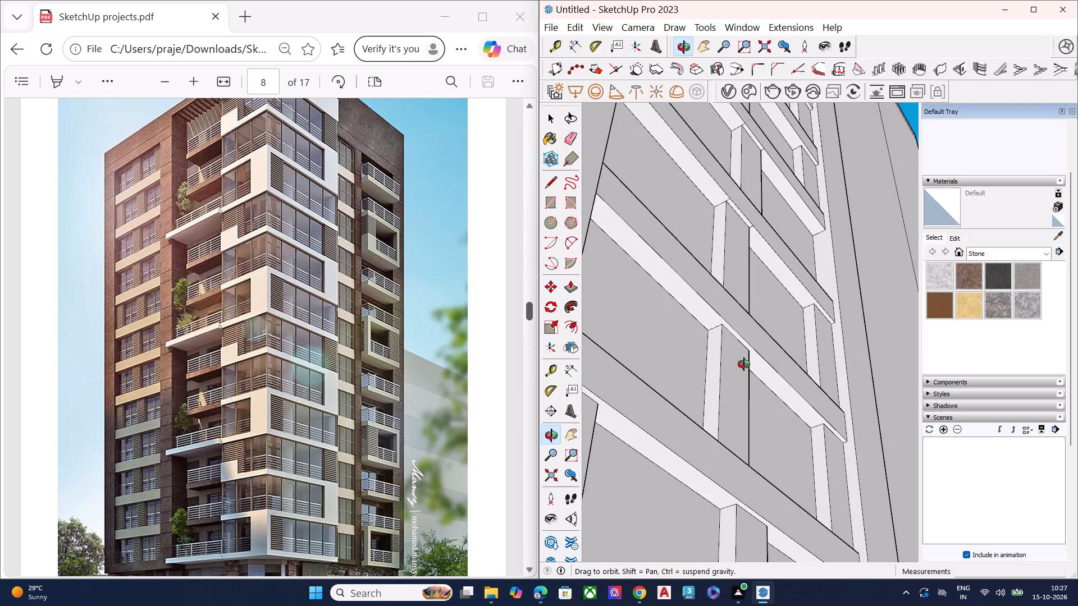
middle_drag(744, 364, 744, 367)
scroll(743, 250, up, 1)
scroll(698, 168, up, 8)
scroll(755, 217, up, 4)
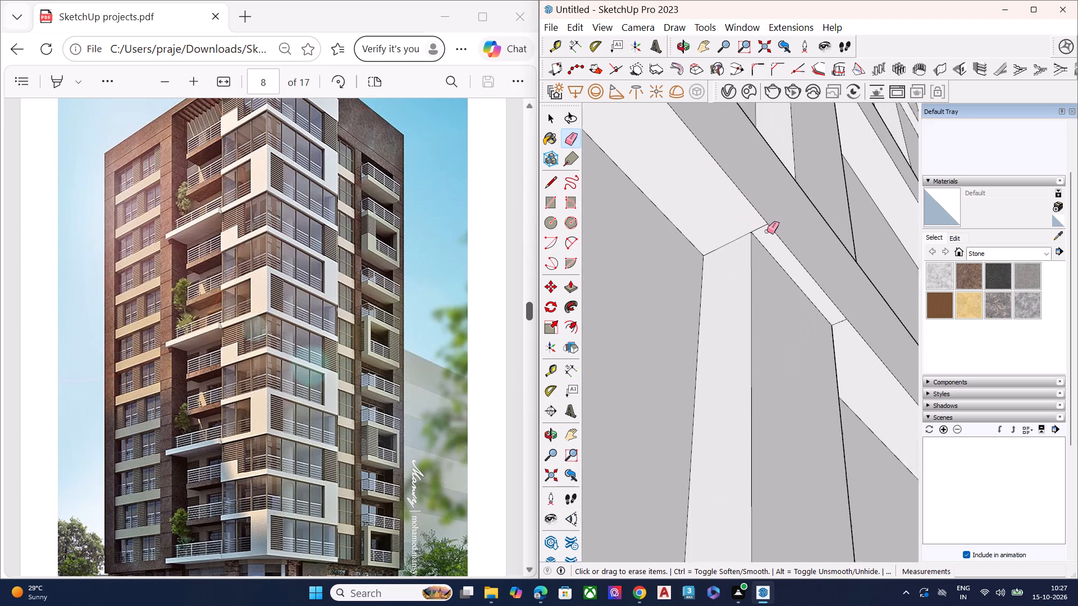
scroll(767, 231, up, 4)
click(760, 227)
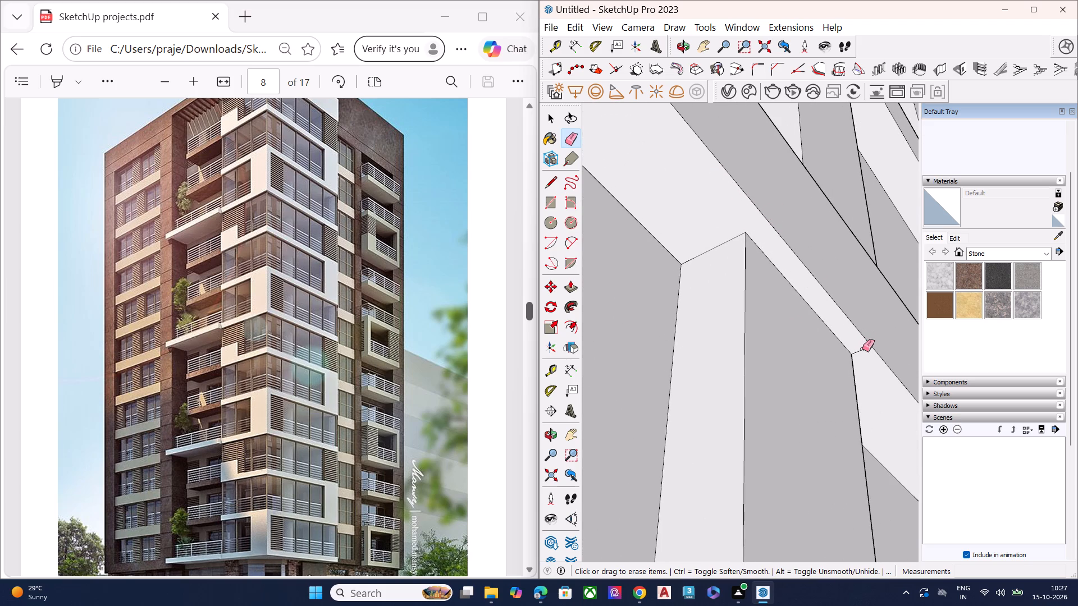
click(862, 350)
Erase the two short seam edges on the band's underside at the head of the fifth storey's central strip.
scroll(771, 261, down, 16)
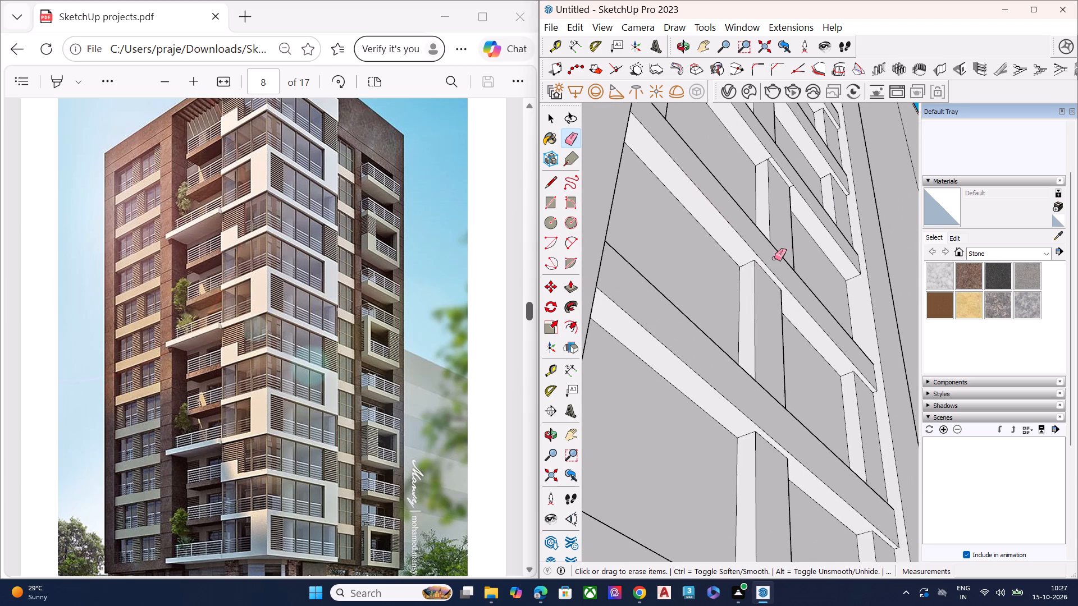
scroll(783, 174, up, 14)
scroll(769, 167, down, 1)
scroll(769, 167, up, 1)
scroll(769, 167, down, 1)
scroll(769, 167, up, 2)
scroll(769, 167, down, 1)
scroll(769, 167, up, 1)
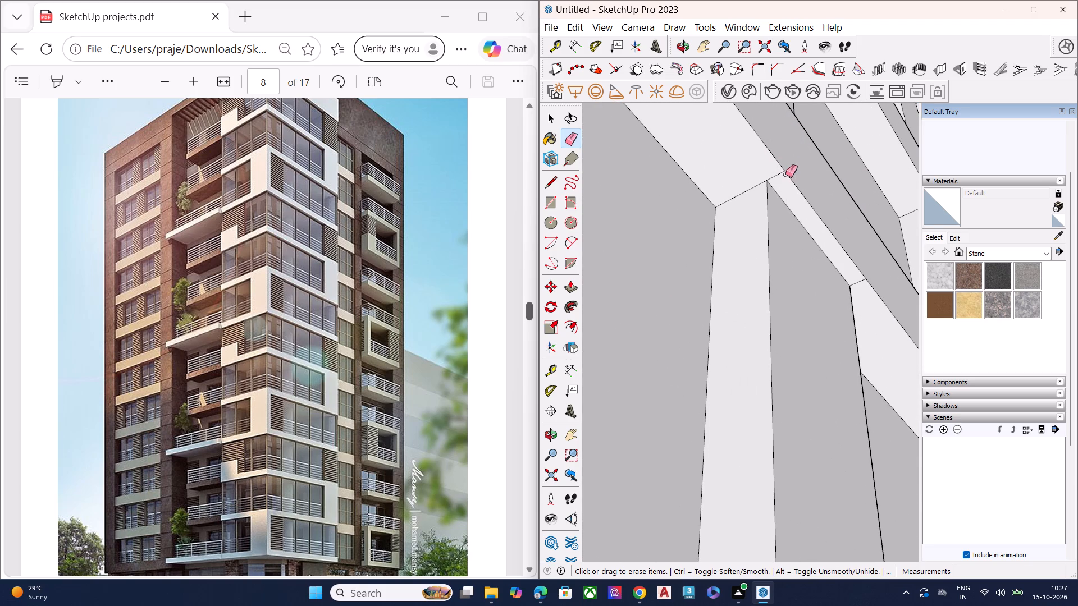
click(778, 175)
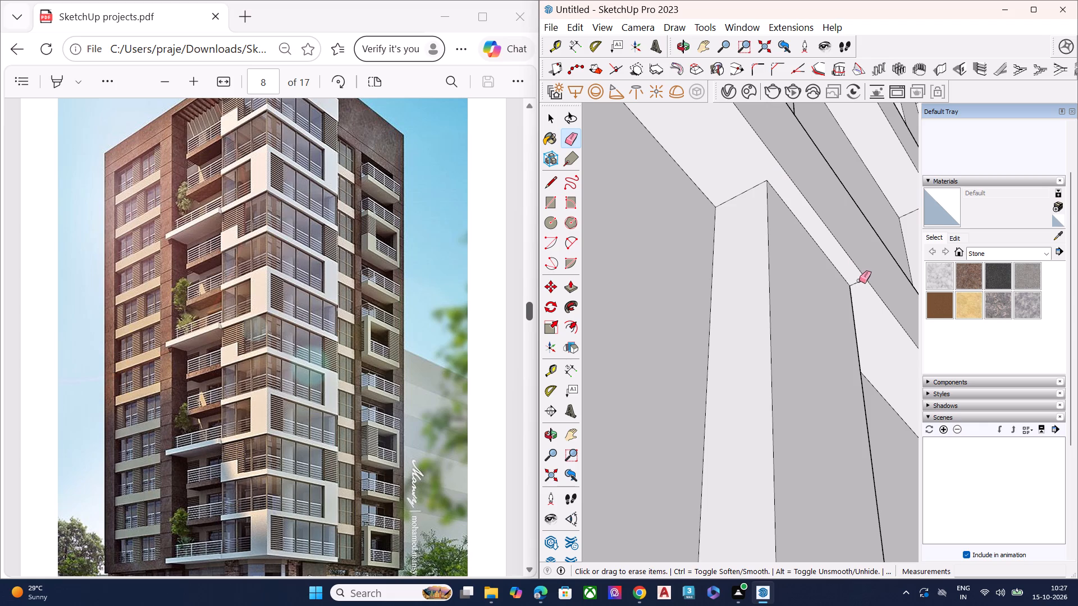
click(858, 281)
Erase the short seam edge on the band's underside at the head of the fifth storey's left strip.
scroll(805, 279, down, 7)
scroll(805, 280, up, 1)
scroll(805, 280, down, 9)
scroll(839, 320, down, 1)
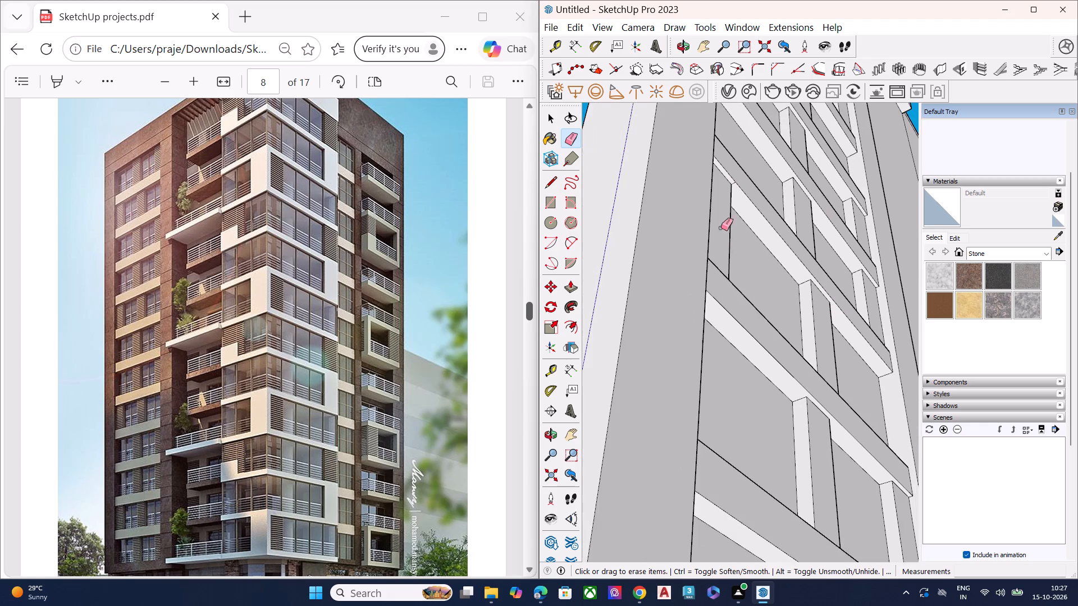
scroll(726, 190, up, 3)
scroll(728, 181, down, 1)
scroll(728, 181, up, 11)
scroll(732, 186, down, 1)
scroll(732, 186, up, 3)
click(749, 185)
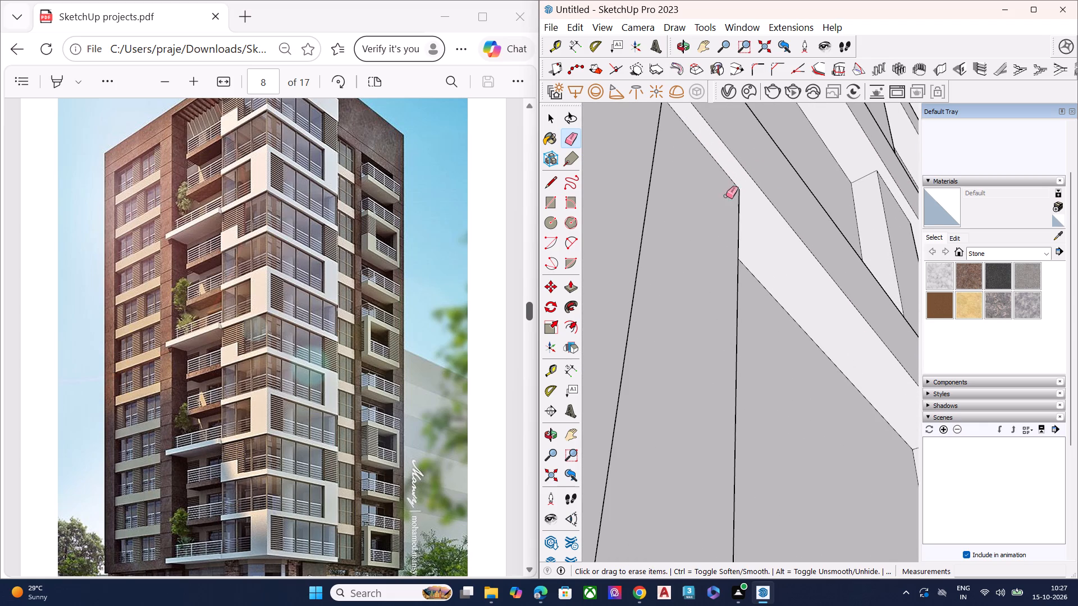
Erase the two short seam edges on the band's underside at the head of a central strip above the fifth storey.
scroll(716, 209, down, 9)
scroll(864, 176, up, 2)
scroll(864, 176, down, 1)
scroll(864, 176, up, 5)
scroll(757, 224, down, 7)
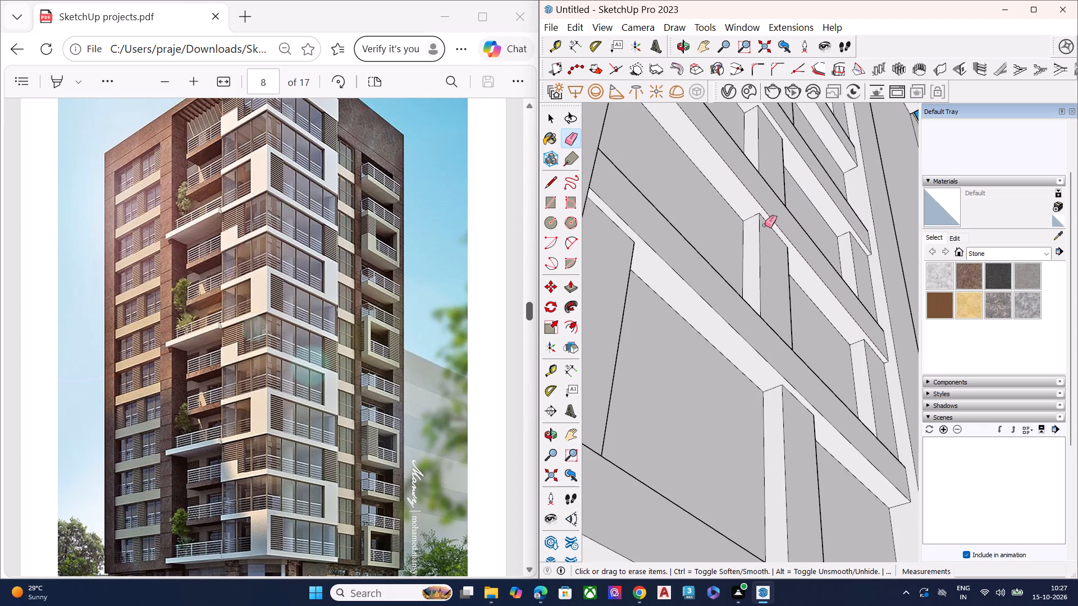
middle_drag(791, 225, 793, 277)
middle_drag(793, 277, 823, 229)
scroll(823, 229, up, 2)
scroll(834, 226, down, 5)
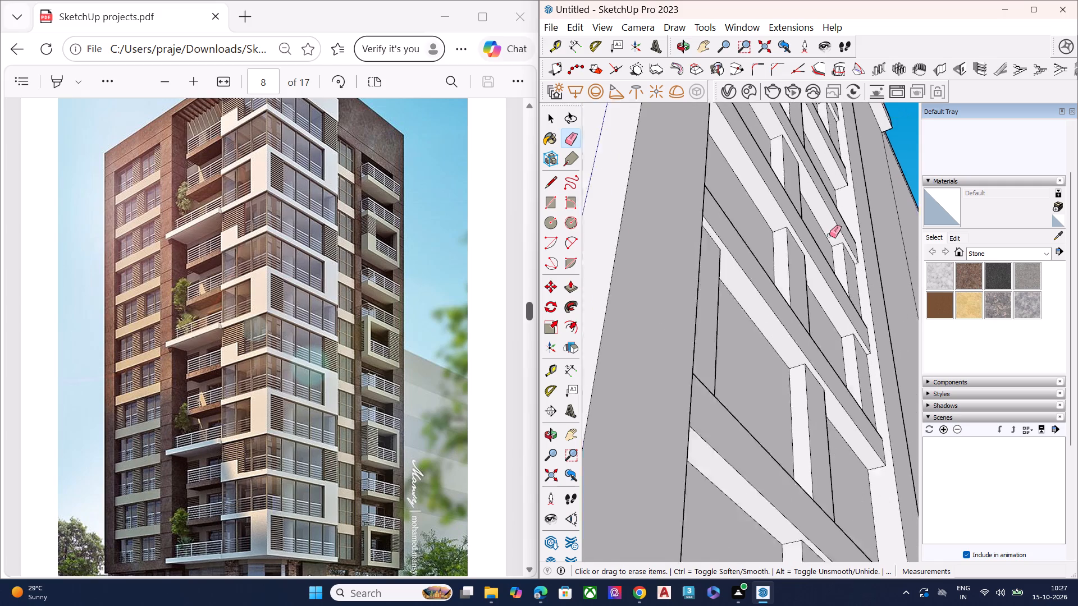
scroll(829, 235, up, 1)
scroll(829, 235, down, 5)
scroll(814, 254, up, 1)
scroll(812, 258, down, 3)
scroll(817, 134, up, 10)
scroll(797, 154, down, 10)
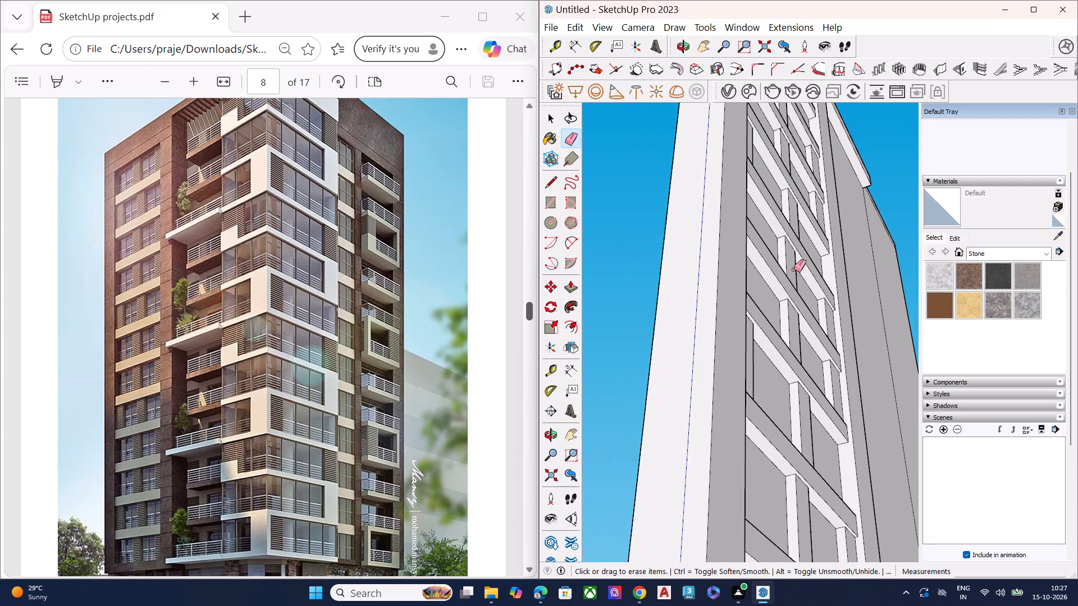
middle_drag(783, 246, 743, 188)
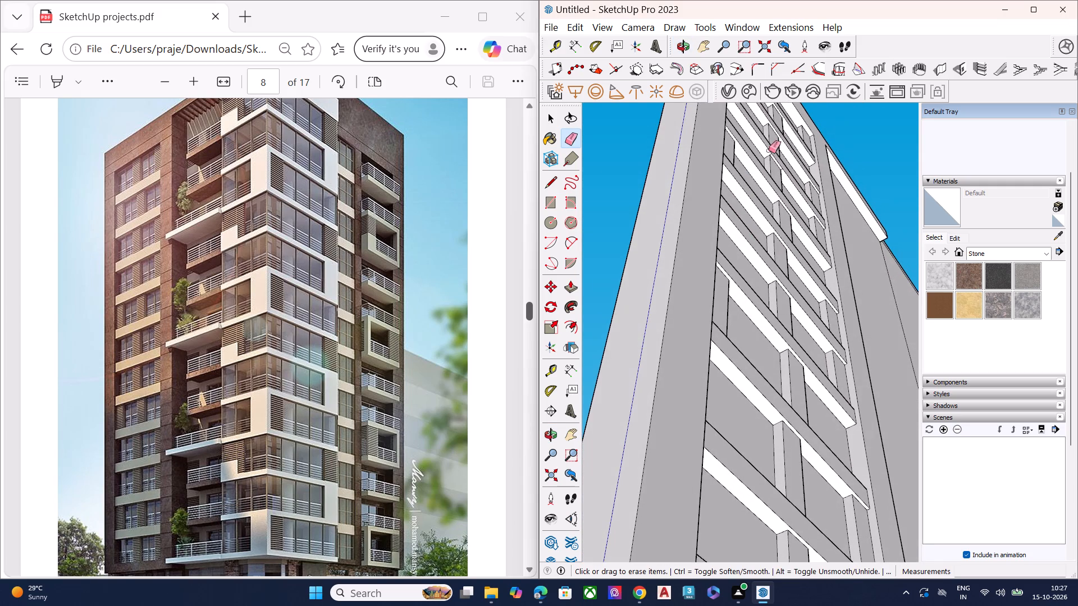
scroll(772, 144, up, 10)
scroll(773, 162, down, 2)
scroll(773, 162, up, 2)
scroll(773, 162, down, 1)
scroll(773, 162, up, 6)
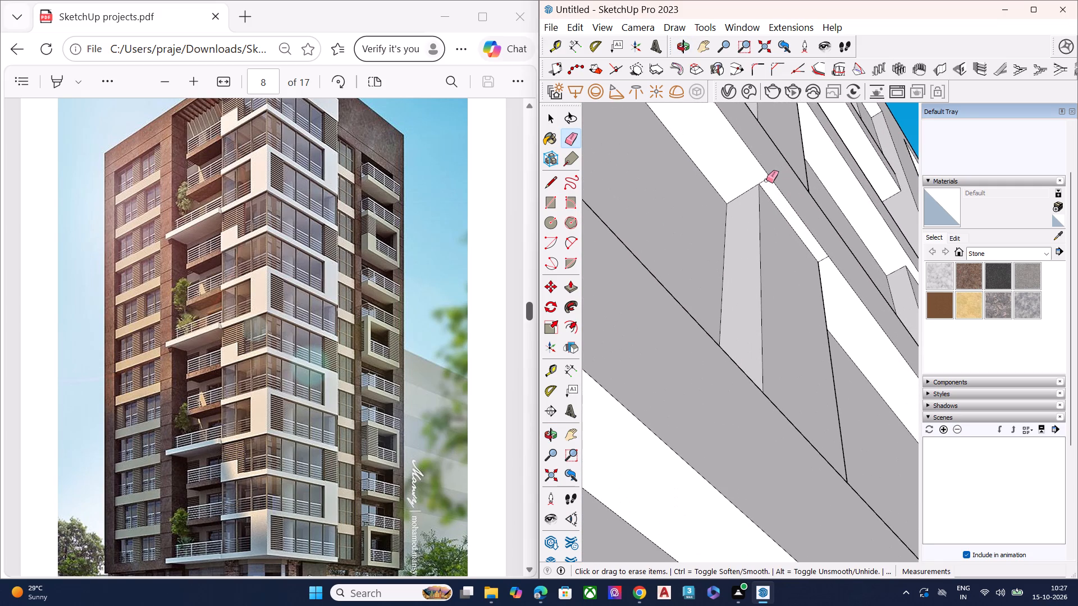
click(766, 180)
click(823, 257)
click(823, 259)
Inspect the window recess's bands and vertical strips from below, the front and above for remaining seam edges.
scroll(827, 227, down, 5)
scroll(827, 227, up, 3)
scroll(827, 227, down, 11)
middle_drag(828, 229, 817, 269)
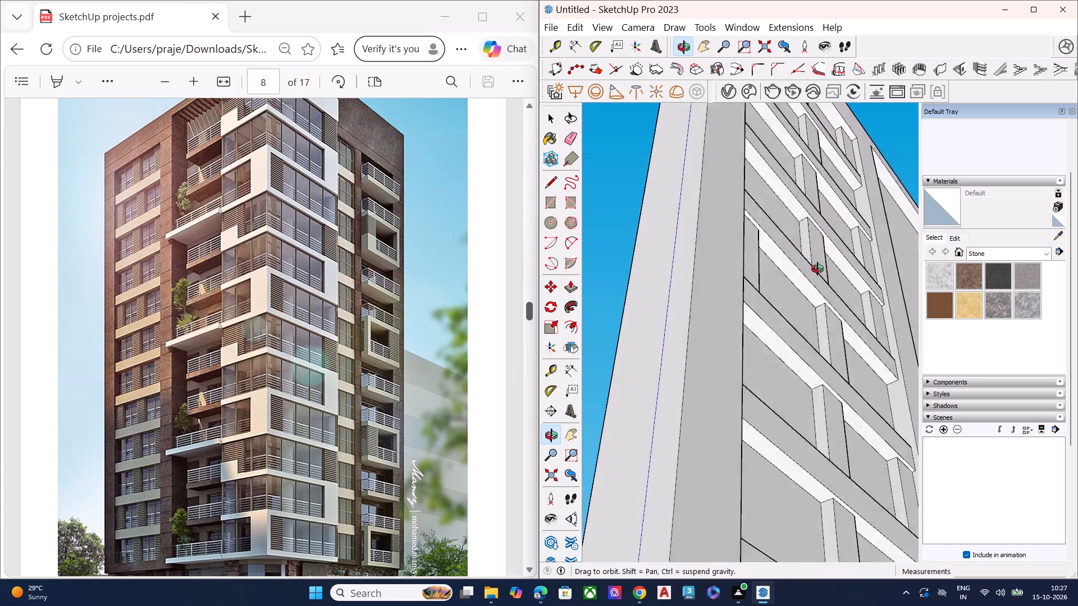
middle_drag(817, 269, 805, 199)
middle_drag(819, 224, 674, 194)
scroll(734, 194, down, 8)
middle_drag(752, 222, 760, 201)
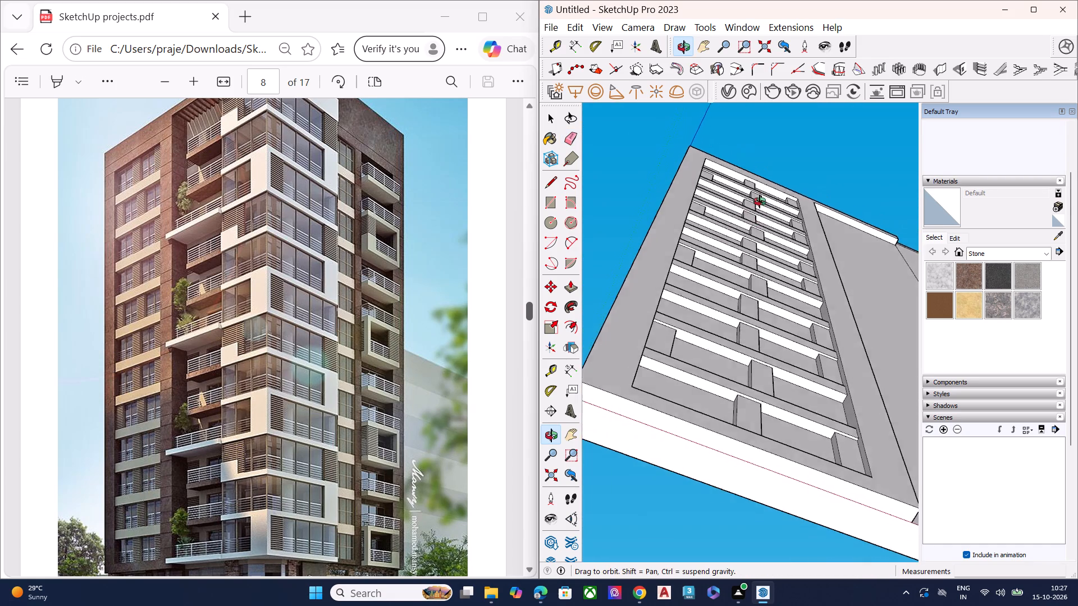
middle_drag(760, 201, 749, 371)
scroll(748, 327, up, 2)
scroll(751, 318, down, 8)
scroll(769, 164, up, 2)
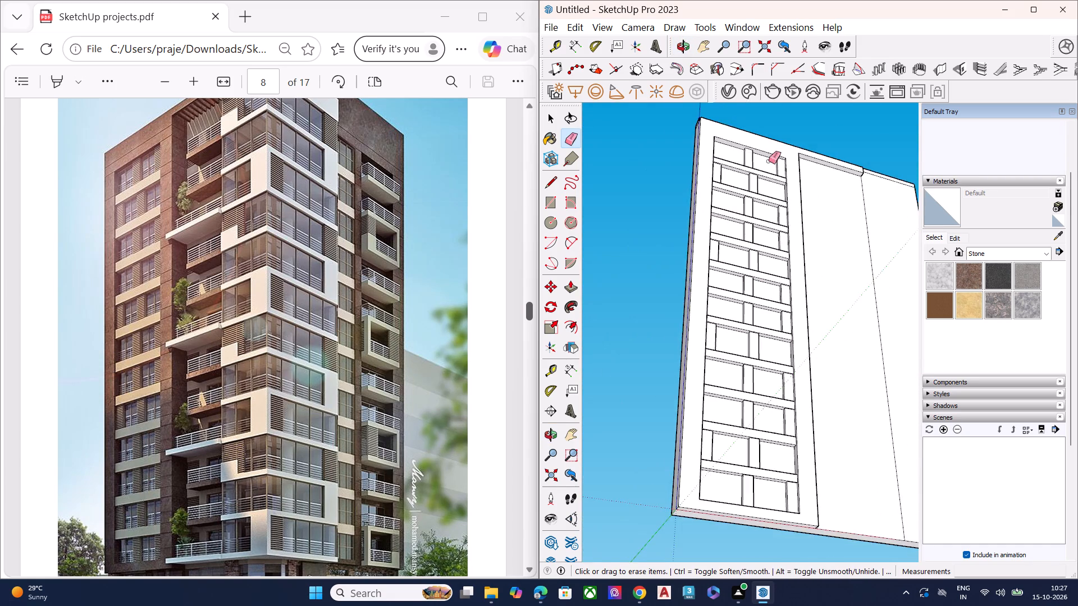
scroll(769, 161, up, 8)
middle_drag(734, 141, 841, 566)
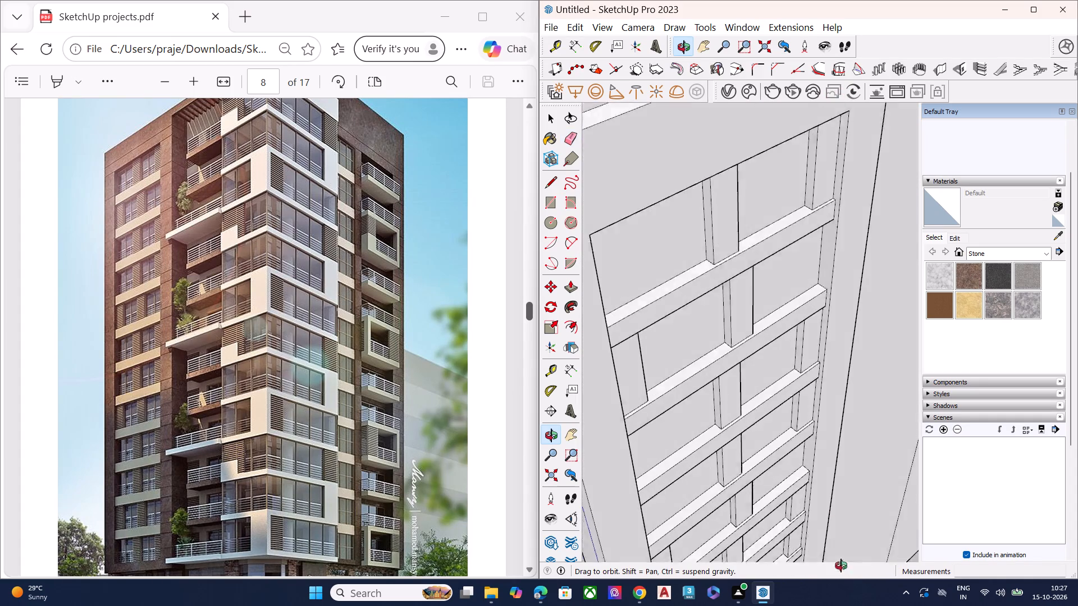
middle_drag(841, 566, 841, 579)
scroll(745, 394, up, 6)
scroll(745, 401, down, 5)
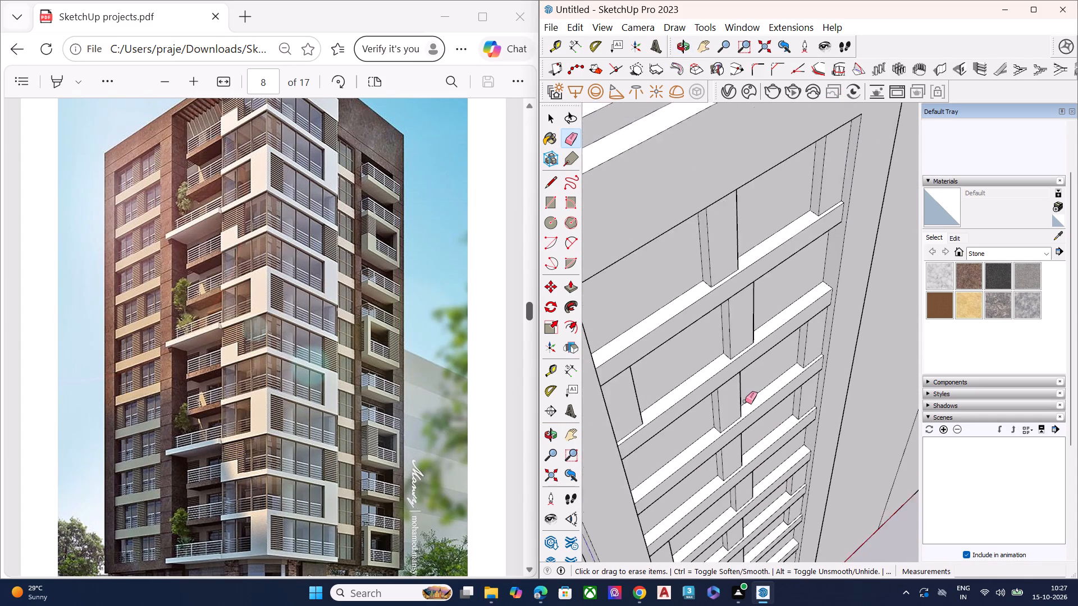
scroll(745, 401, down, 3)
scroll(738, 502, up, 2)
scroll(738, 503, down, 1)
scroll(738, 503, up, 6)
scroll(724, 468, down, 8)
scroll(775, 485, up, 8)
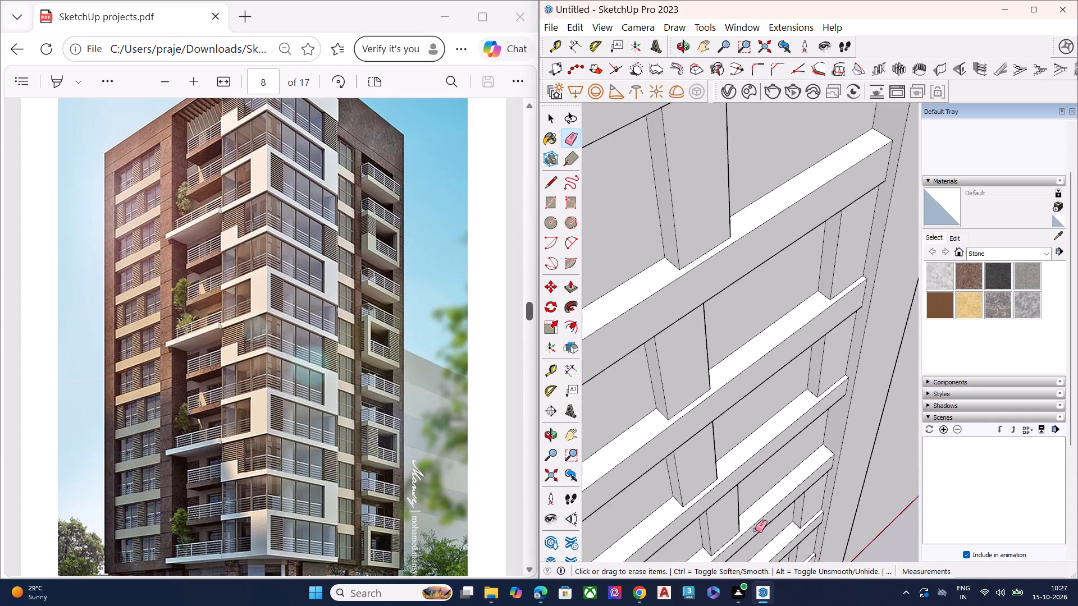
scroll(757, 529, down, 6)
scroll(774, 518, up, 1)
scroll(774, 518, down, 1)
scroll(780, 380, down, 5)
scroll(750, 472, up, 7)
scroll(752, 471, down, 7)
scroll(754, 504, up, 8)
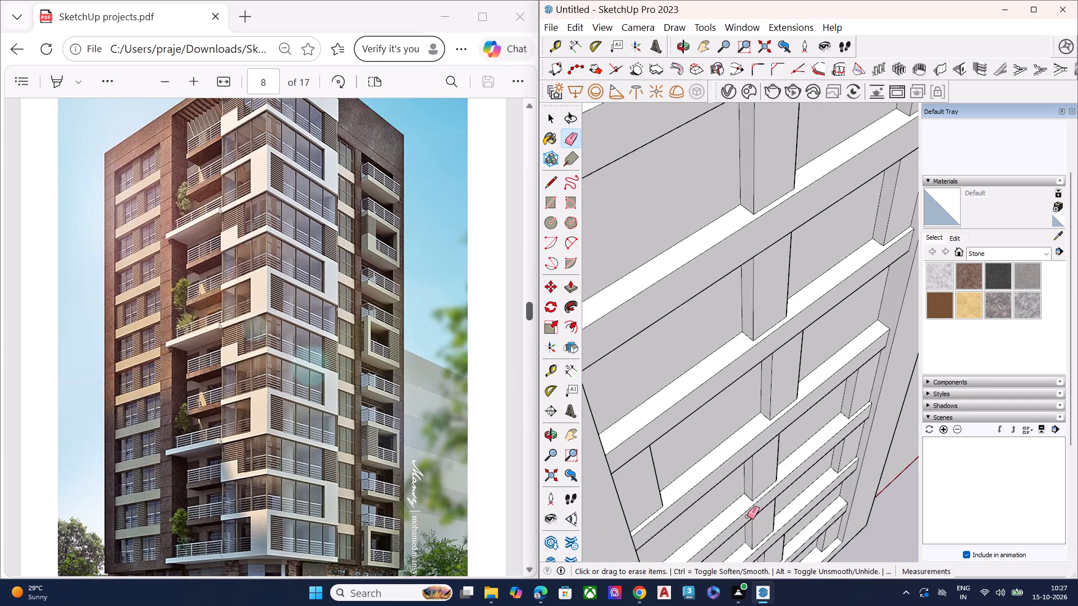
scroll(747, 516, down, 9)
scroll(787, 515, up, 10)
scroll(764, 421, down, 5)
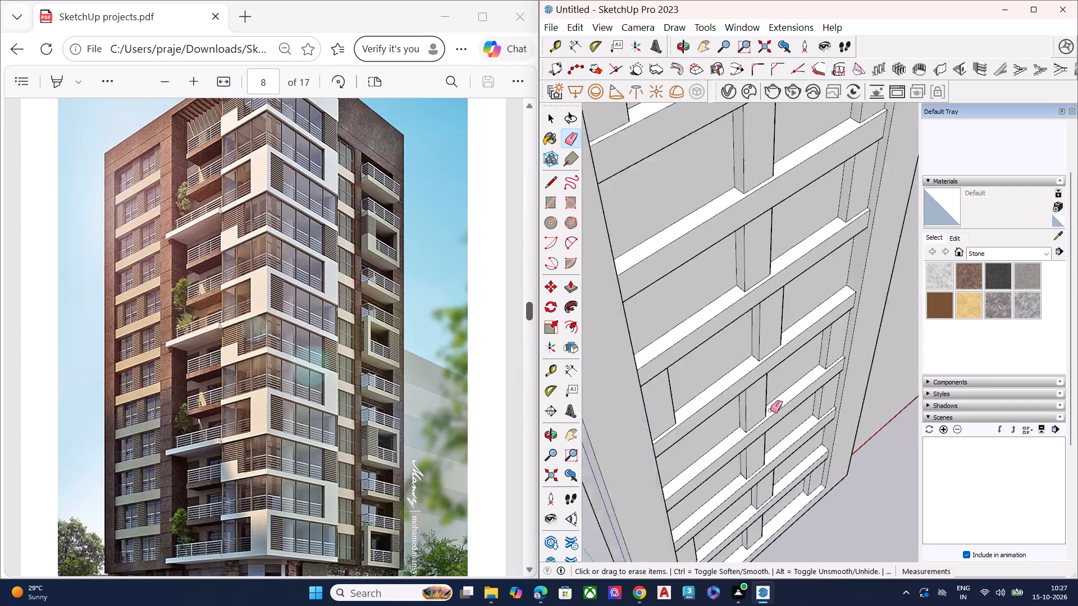
Inspect the window recess and the whole front facade from above, obliquely and straight on for remaining seam edges.
scroll(770, 410, down, 4)
scroll(751, 497, up, 9)
scroll(751, 512, down, 9)
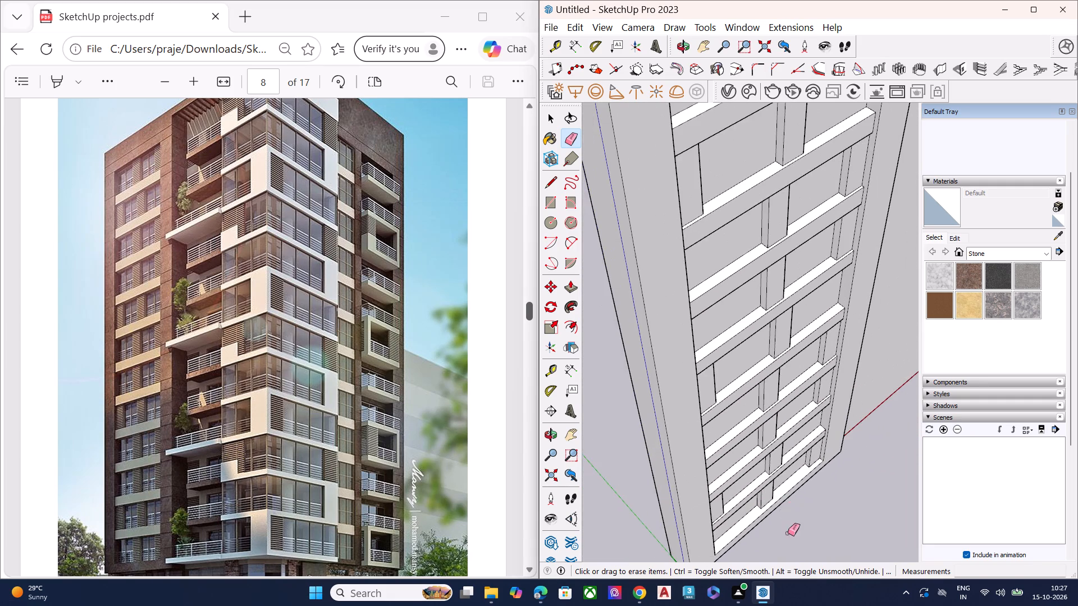
scroll(787, 545, up, 8)
scroll(773, 418, down, 5)
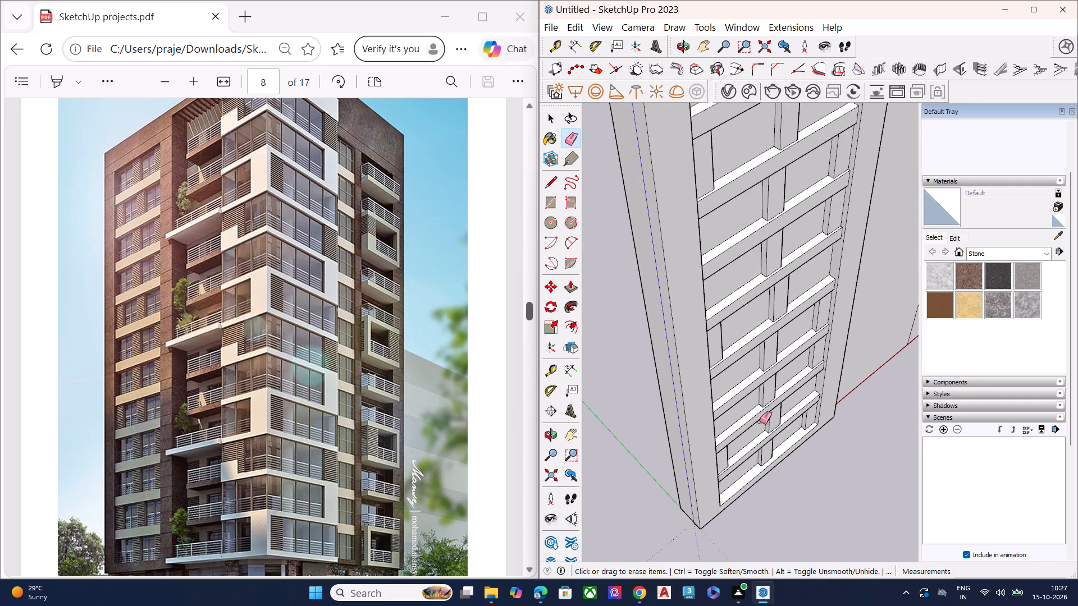
middle_drag(748, 420, 589, 355)
scroll(703, 337, down, 6)
middle_drag(750, 398, 712, 413)
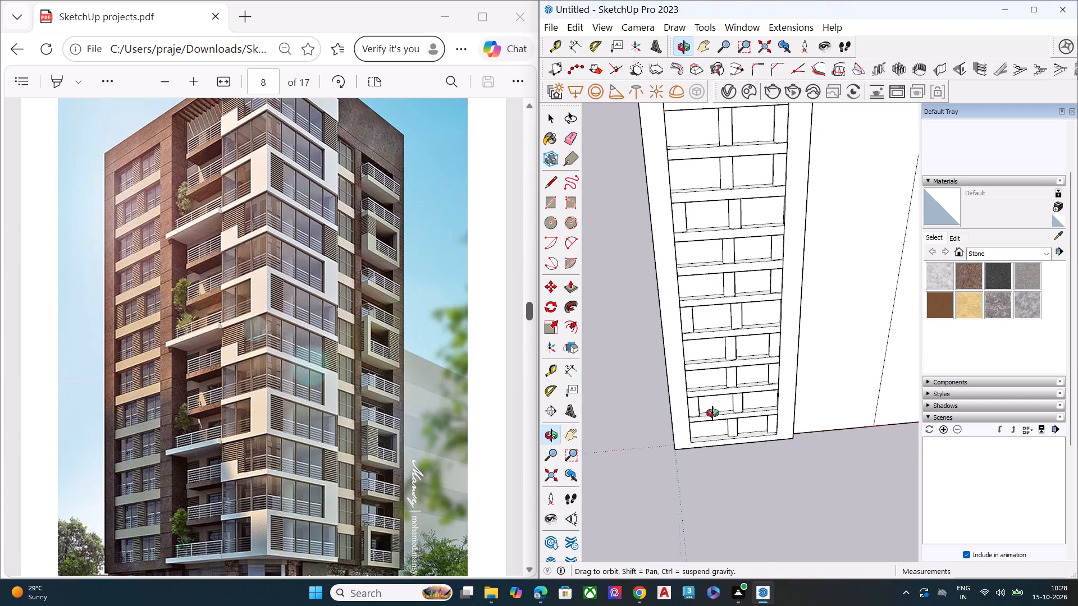
middle_drag(712, 413, 626, 350)
scroll(627, 350, up, 1)
scroll(676, 322, down, 9)
middle_drag(722, 368, 734, 334)
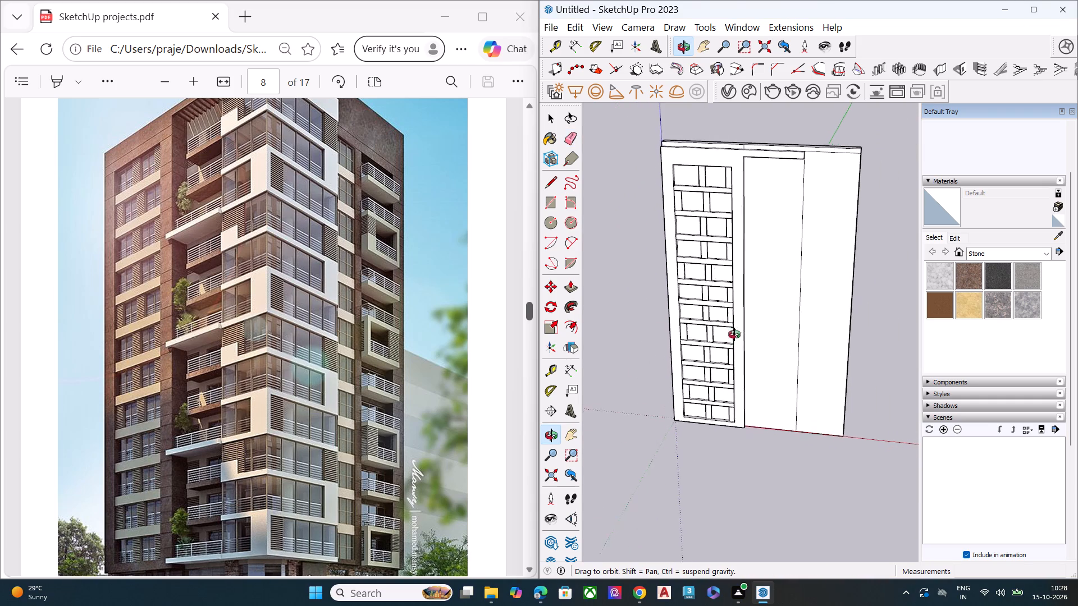
middle_drag(734, 334, 782, 276)
scroll(782, 276, up, 1)
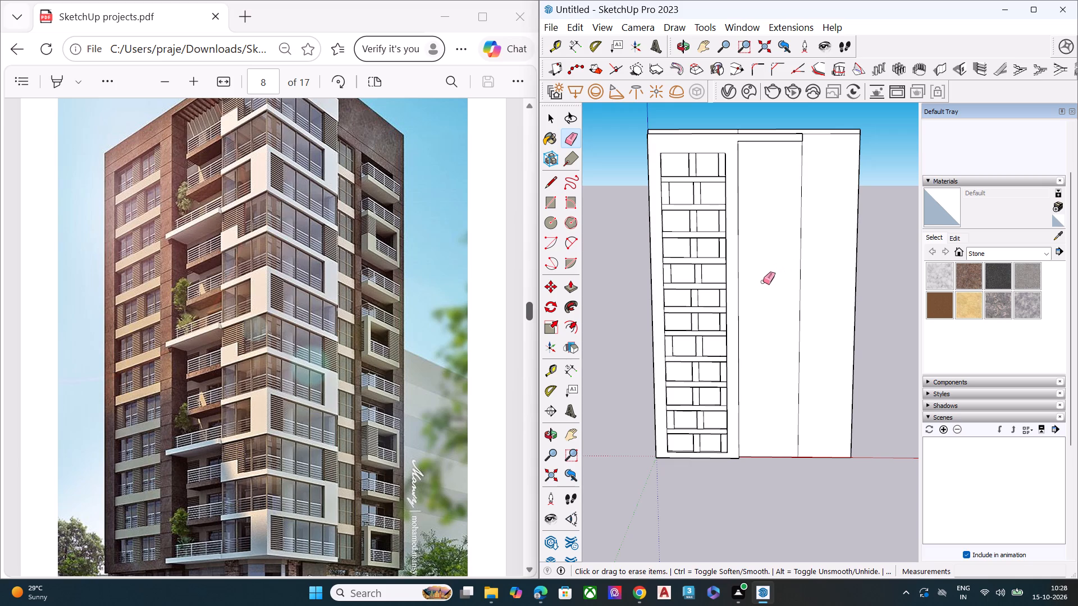
middle_drag(761, 284, 735, 320)
scroll(737, 151, up, 8)
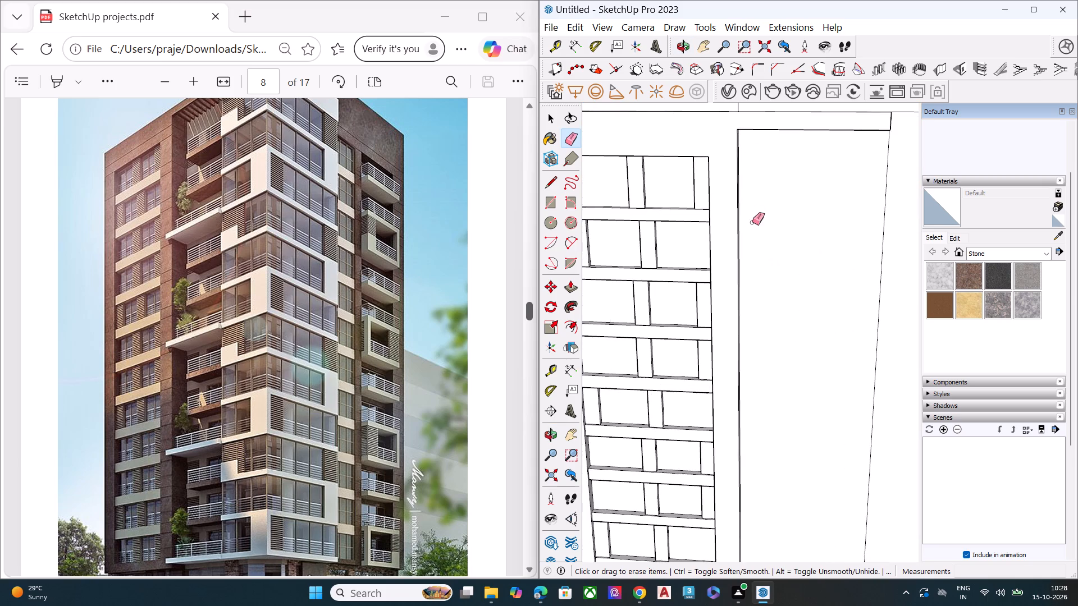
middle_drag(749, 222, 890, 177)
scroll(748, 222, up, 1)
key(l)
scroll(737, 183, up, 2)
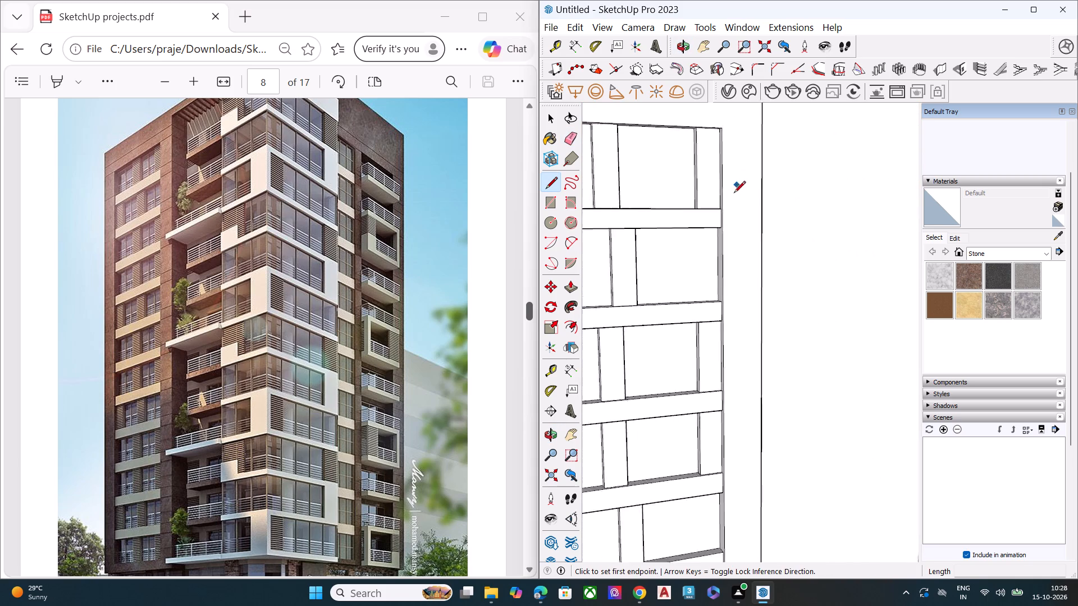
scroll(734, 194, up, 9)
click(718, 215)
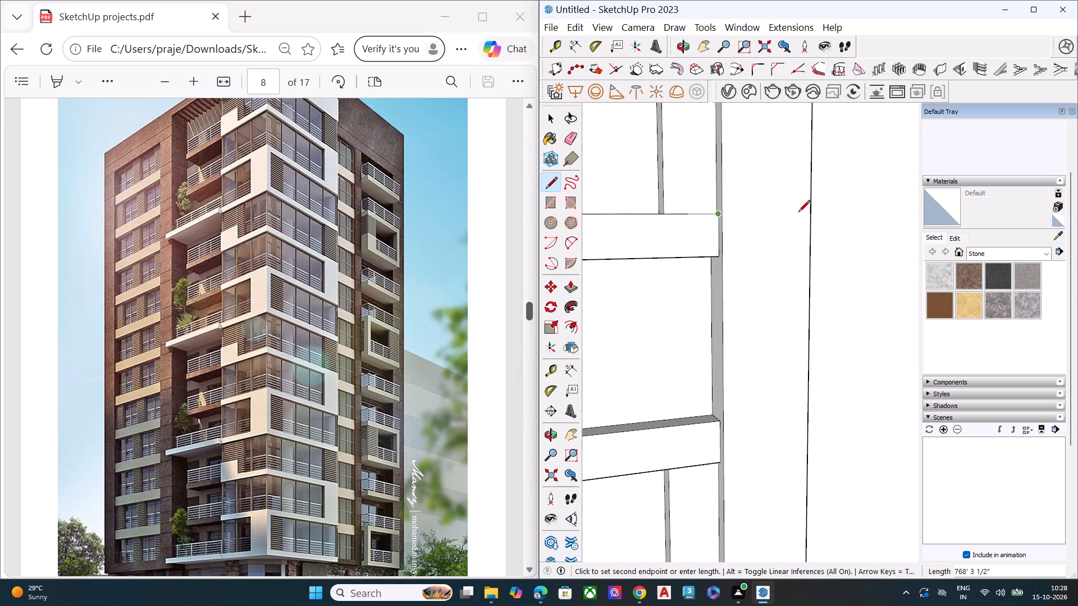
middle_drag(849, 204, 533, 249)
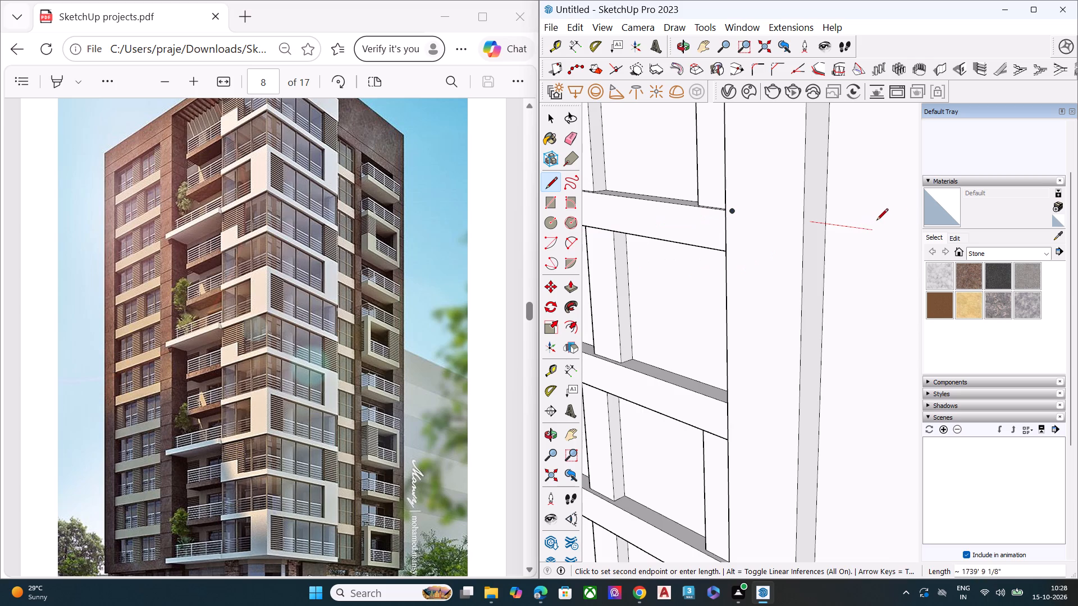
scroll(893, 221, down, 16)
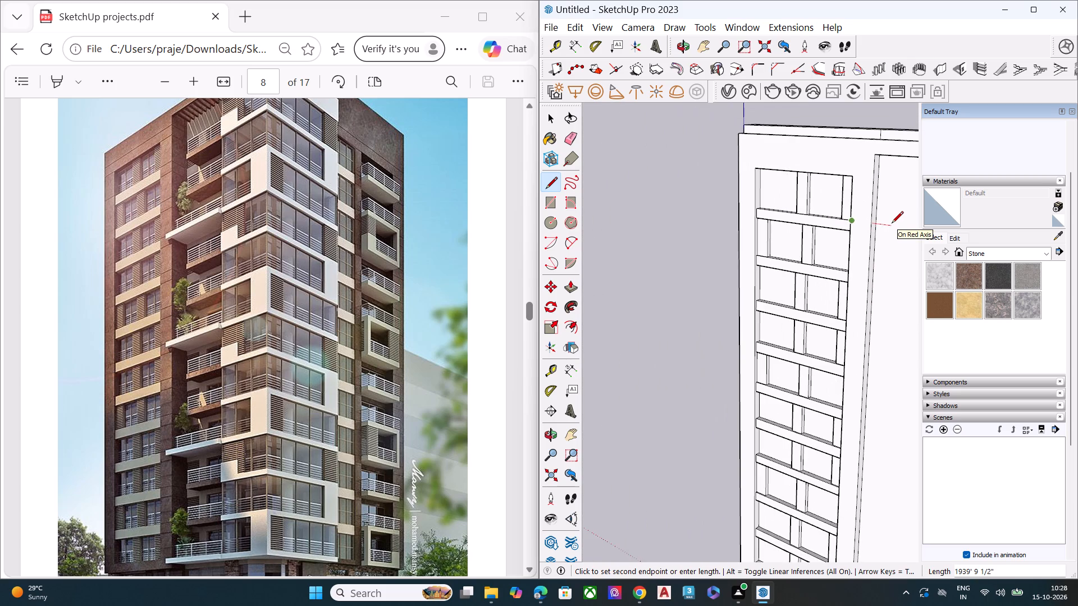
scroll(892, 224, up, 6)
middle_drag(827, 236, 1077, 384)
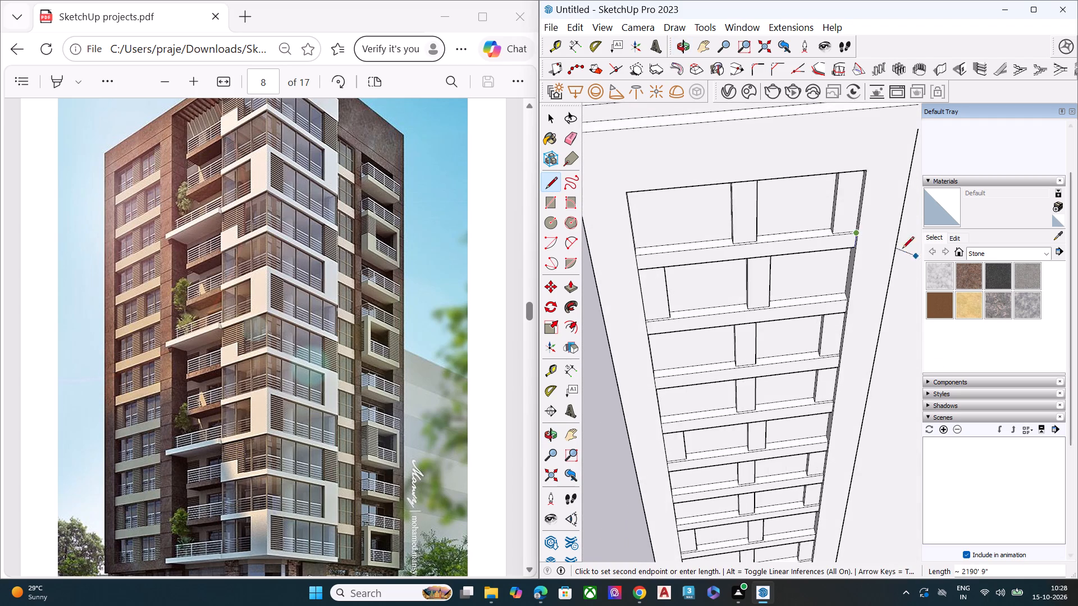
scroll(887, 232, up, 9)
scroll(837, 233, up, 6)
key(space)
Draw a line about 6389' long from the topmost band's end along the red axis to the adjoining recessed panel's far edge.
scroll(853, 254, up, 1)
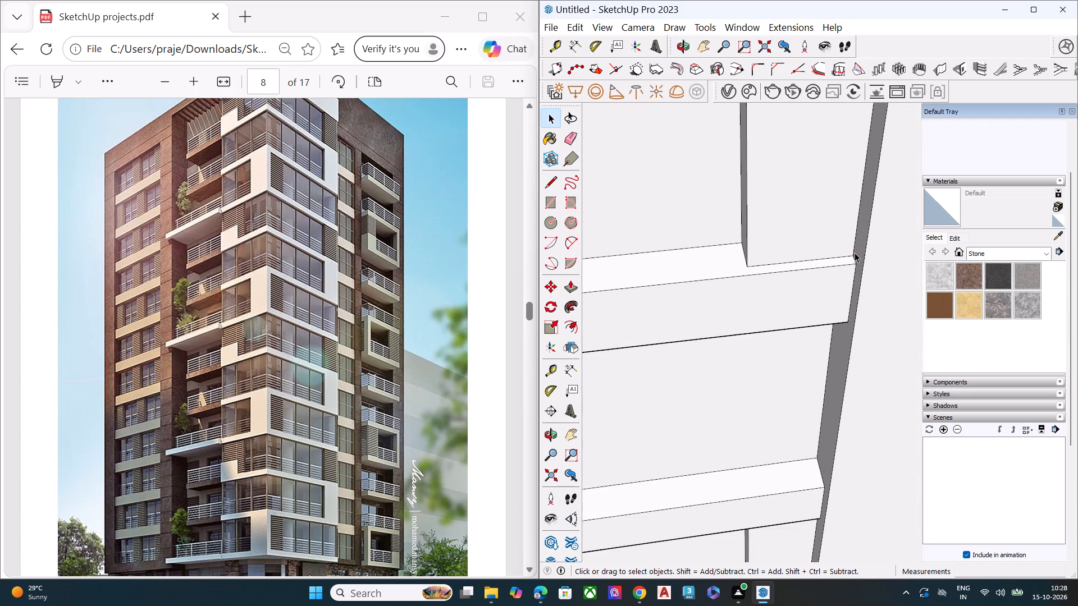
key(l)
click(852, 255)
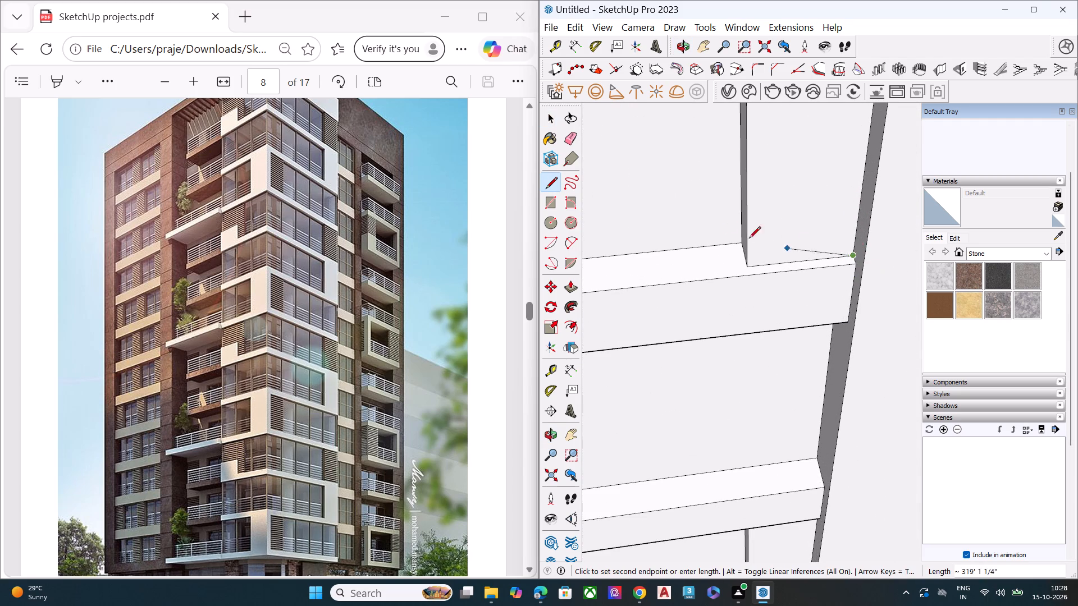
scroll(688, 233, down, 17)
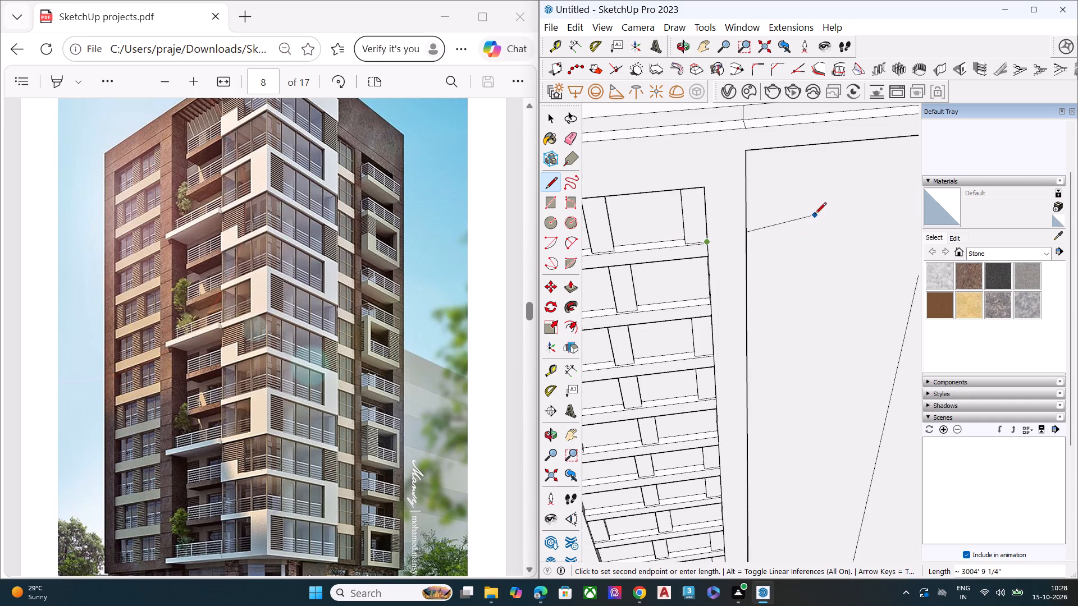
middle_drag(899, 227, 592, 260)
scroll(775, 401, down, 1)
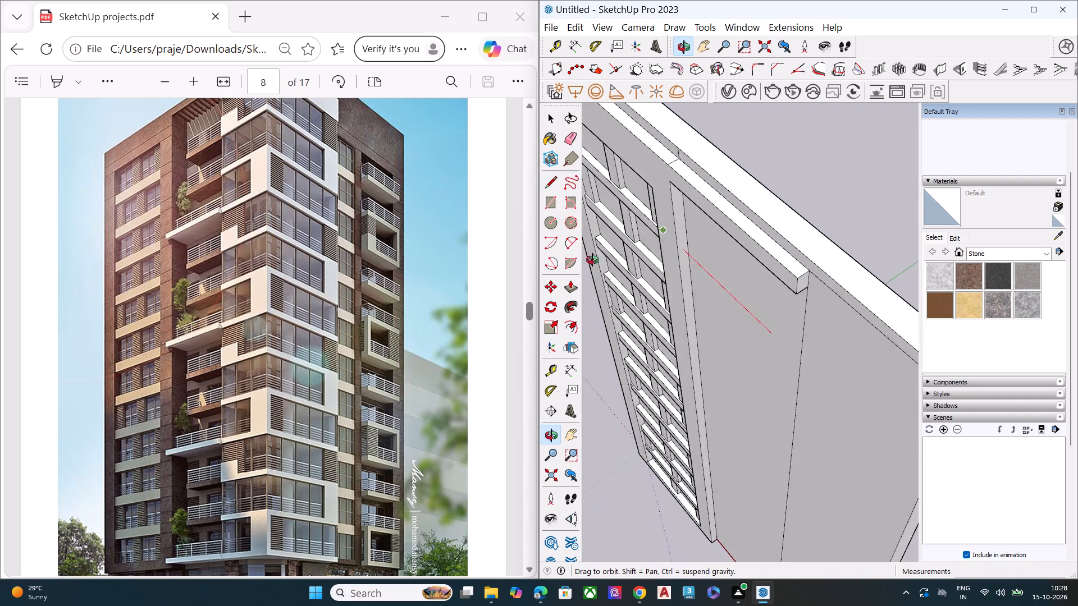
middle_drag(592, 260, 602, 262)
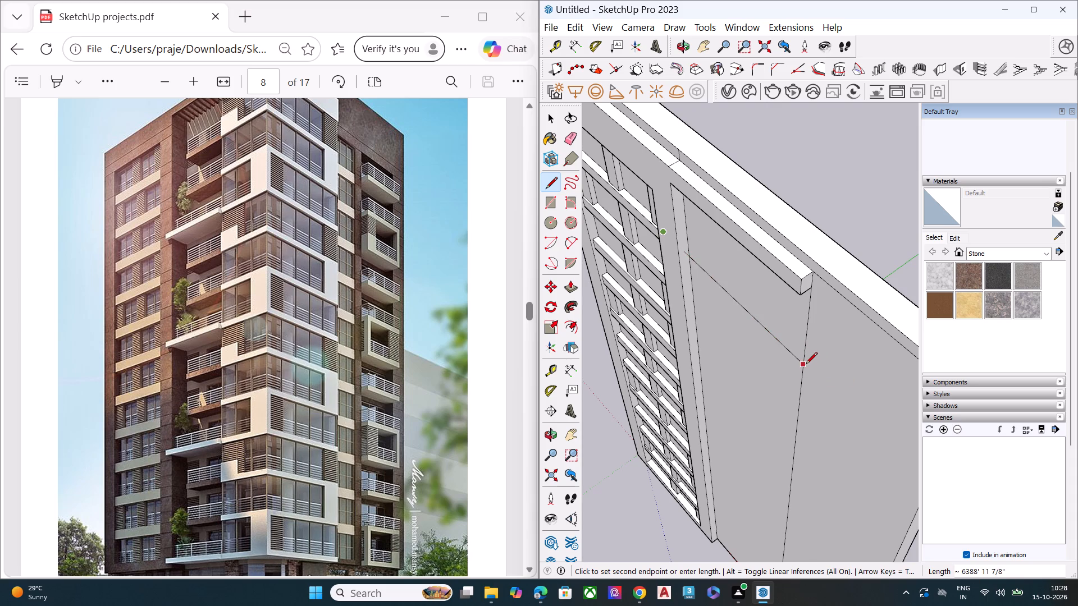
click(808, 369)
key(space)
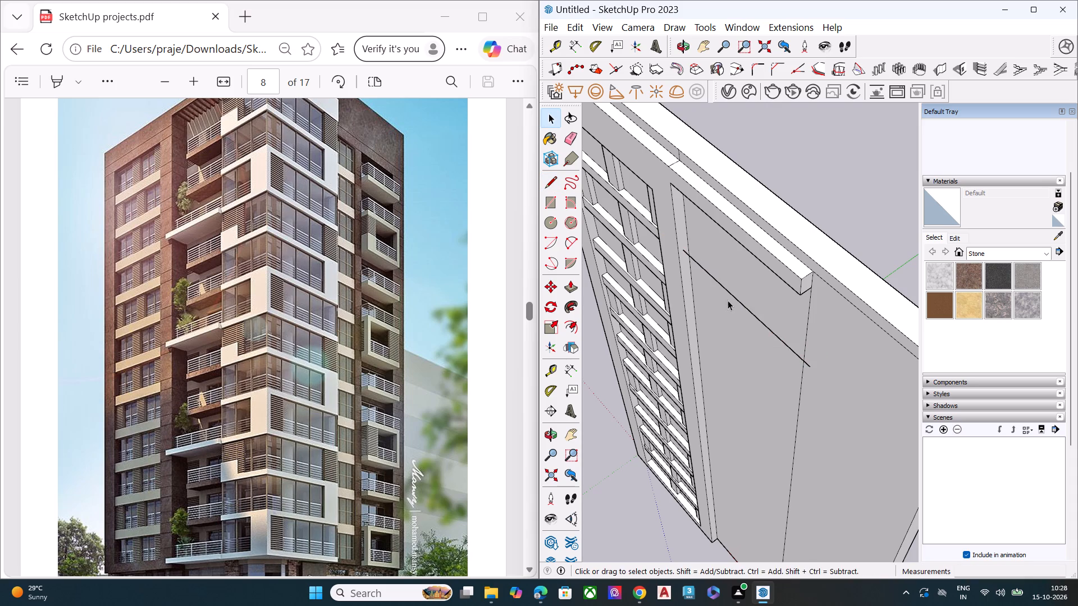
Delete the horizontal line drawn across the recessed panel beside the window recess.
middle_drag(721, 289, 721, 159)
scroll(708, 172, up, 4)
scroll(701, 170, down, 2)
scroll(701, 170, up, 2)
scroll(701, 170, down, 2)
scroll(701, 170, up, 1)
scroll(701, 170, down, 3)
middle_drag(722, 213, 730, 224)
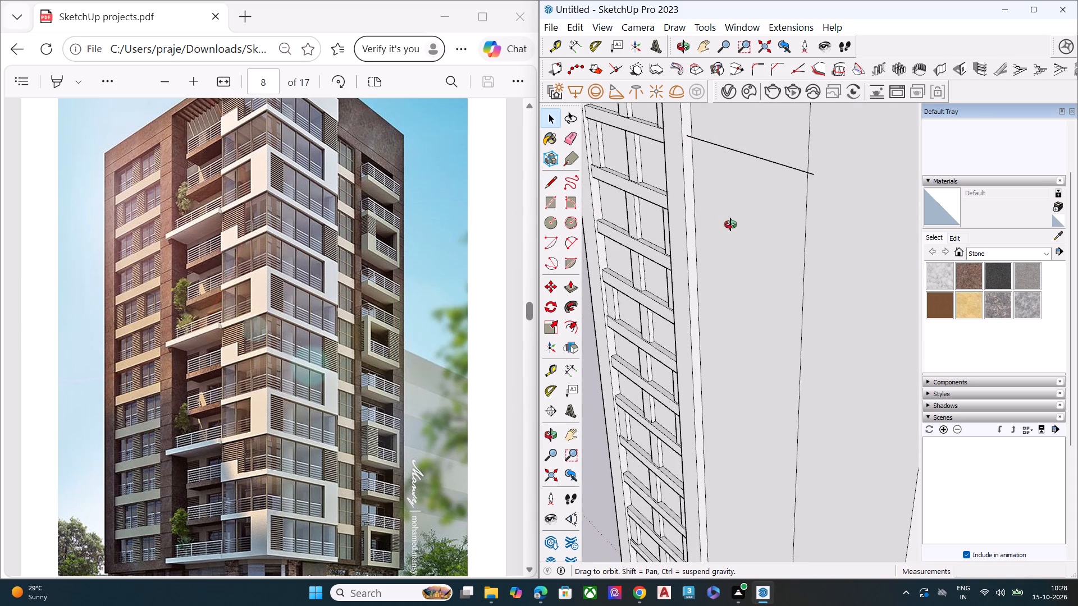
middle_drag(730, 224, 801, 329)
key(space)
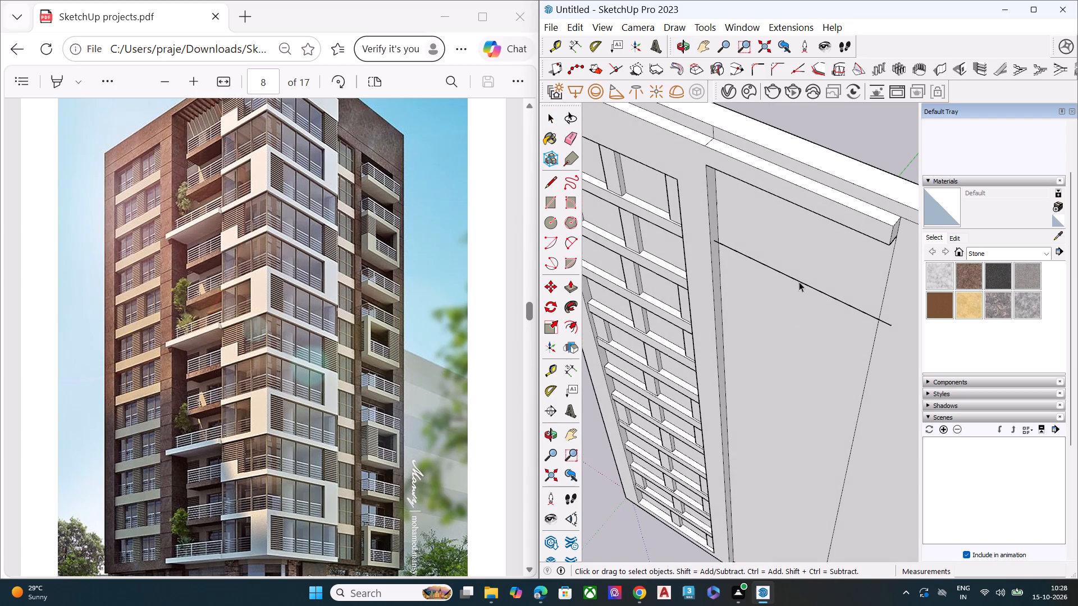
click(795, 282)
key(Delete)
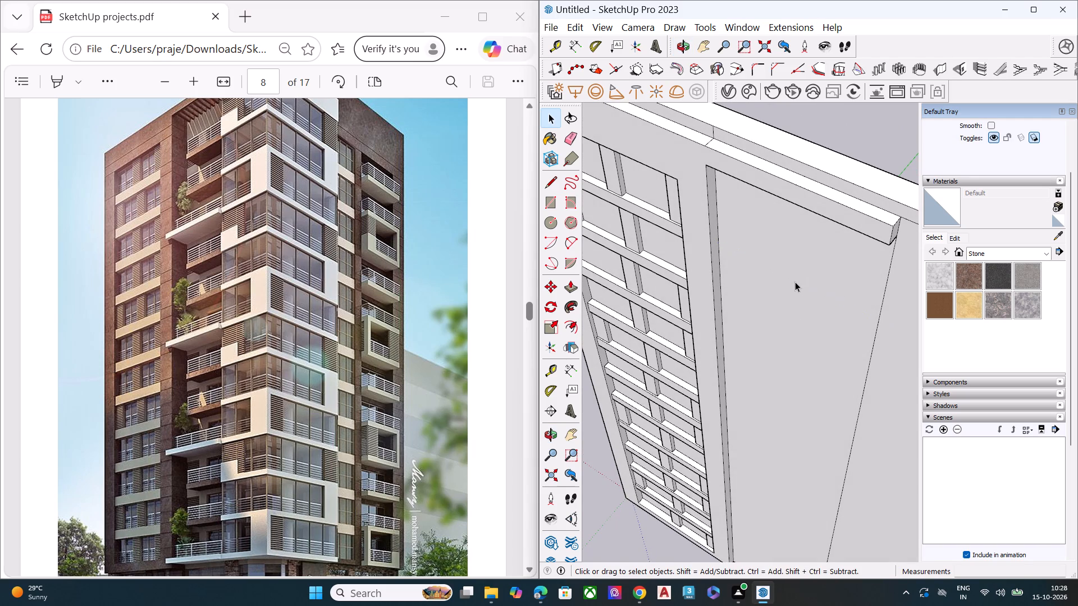
Push the front wall frame's face inward in repeated Push/Pull passes, the last about 203', behind the fronts of the window bands.
click(706, 265)
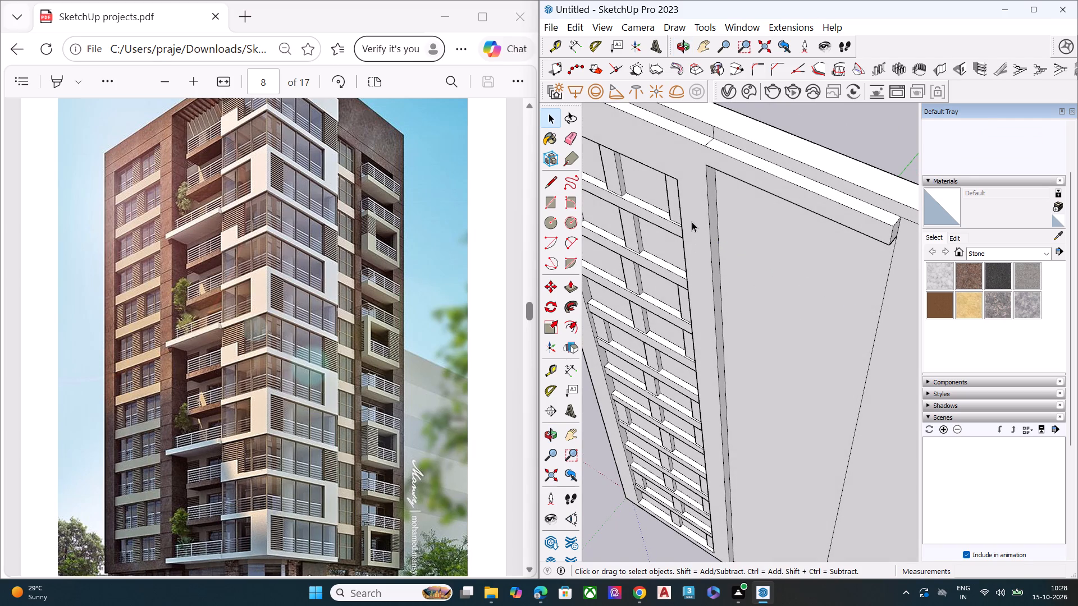
key(space)
click(691, 219)
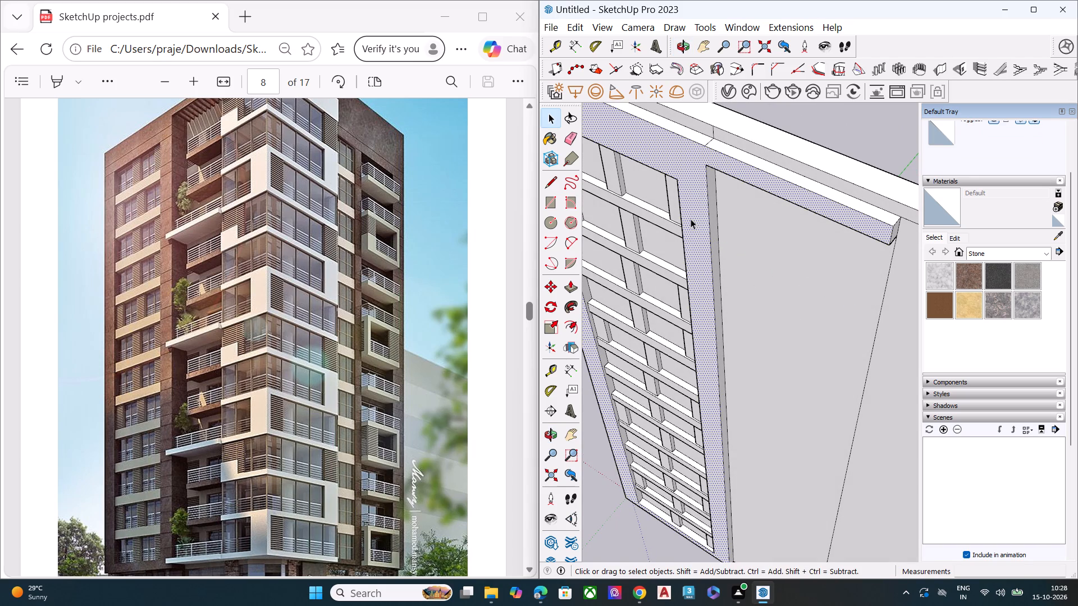
key(p)
click(691, 219)
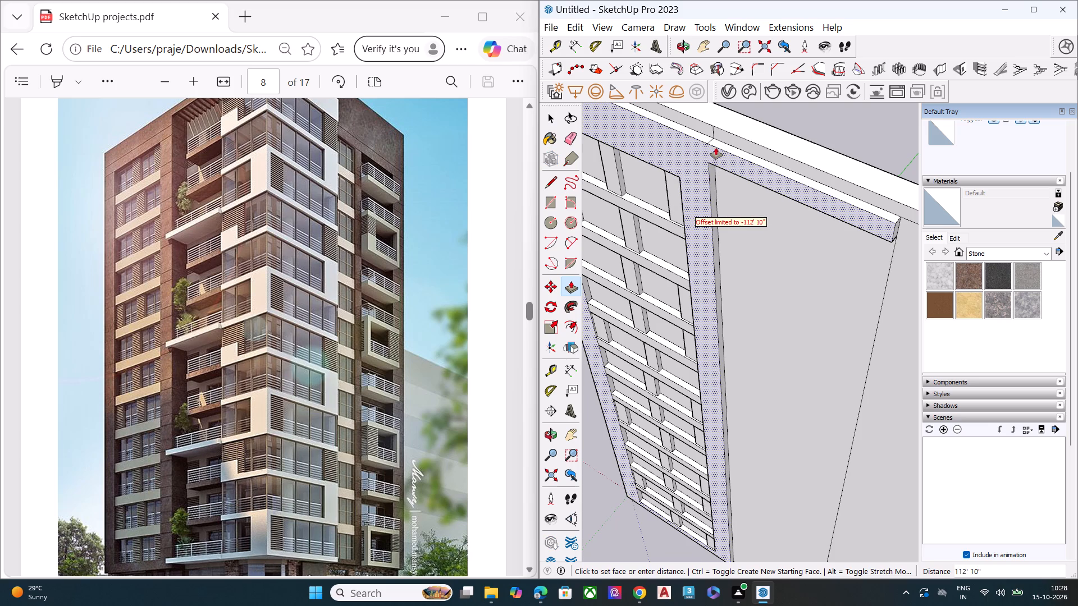
click(716, 147)
scroll(693, 132, up, 10)
click(723, 153)
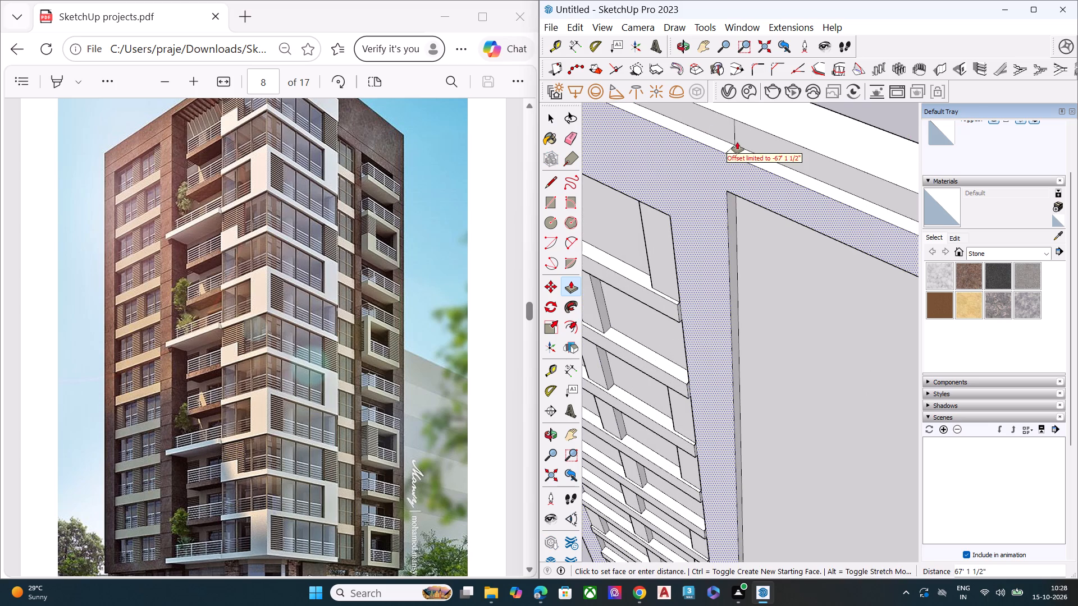
click(737, 142)
click(728, 150)
click(741, 140)
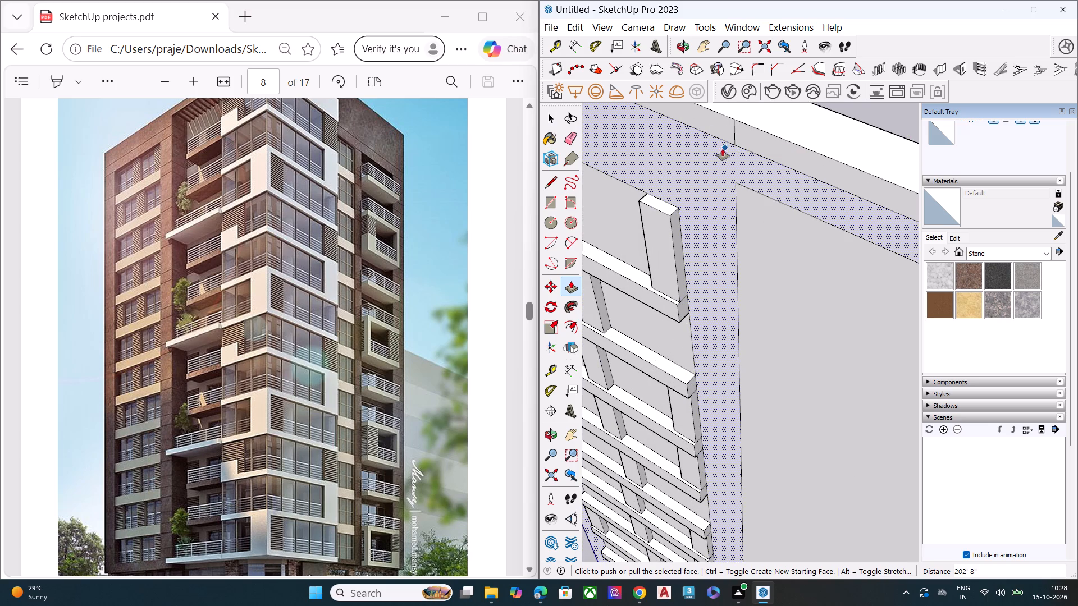
Examine the projecting band ends and the pushed-back wall strip beside them close up, and view the whole facade.
scroll(713, 149, down, 8)
key(space)
middle_drag(711, 238, 721, 144)
scroll(721, 144, up, 3)
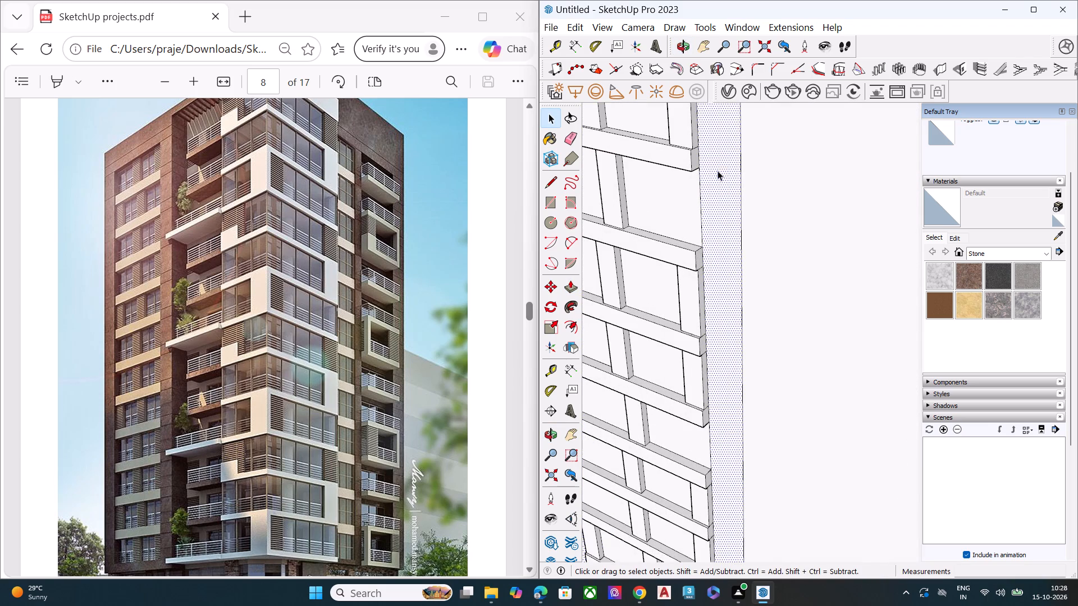
key(l)
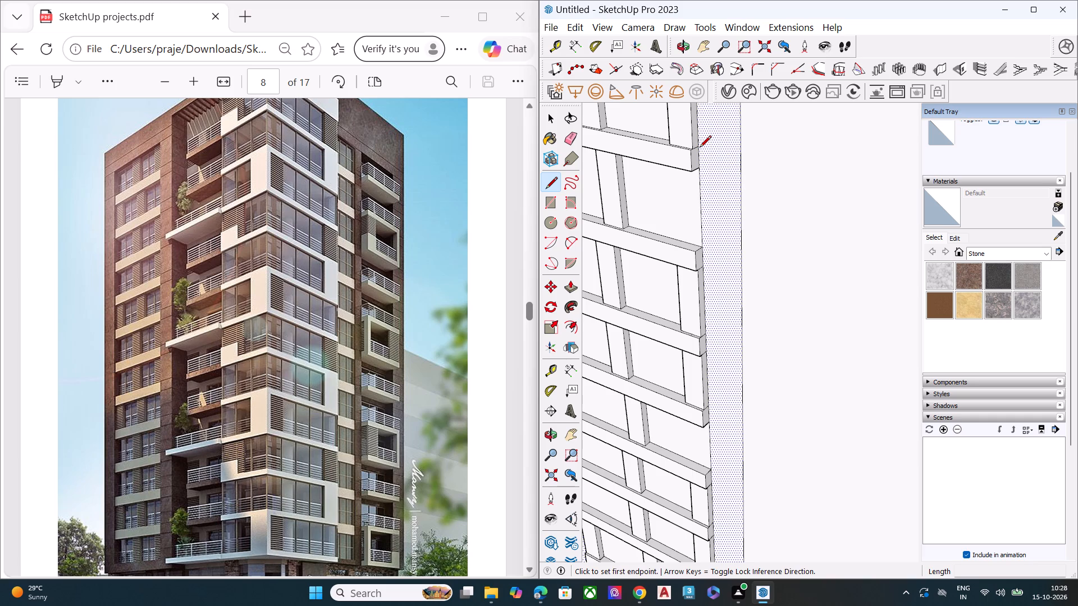
middle_drag(711, 159, 1077, 129)
scroll(929, 168, up, 1)
scroll(915, 170, down, 1)
scroll(902, 171, up, 4)
scroll(862, 173, down, 1)
scroll(836, 173, up, 2)
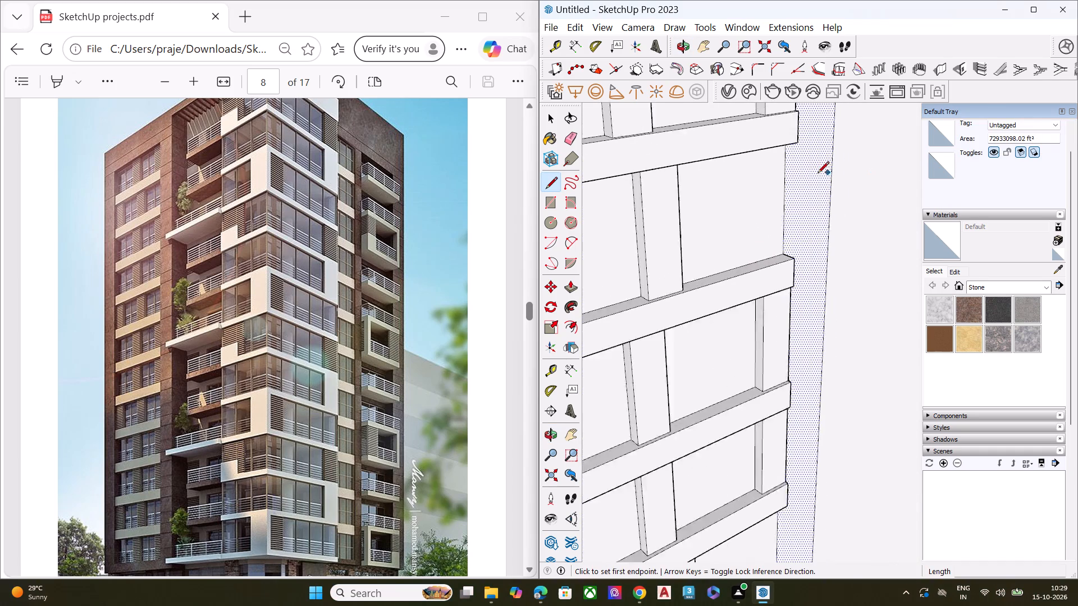
scroll(817, 174, up, 3)
scroll(775, 188, up, 12)
middle_click(775, 188)
scroll(705, 198, down, 9)
scroll(730, 166, up, 1)
scroll(730, 166, down, 5)
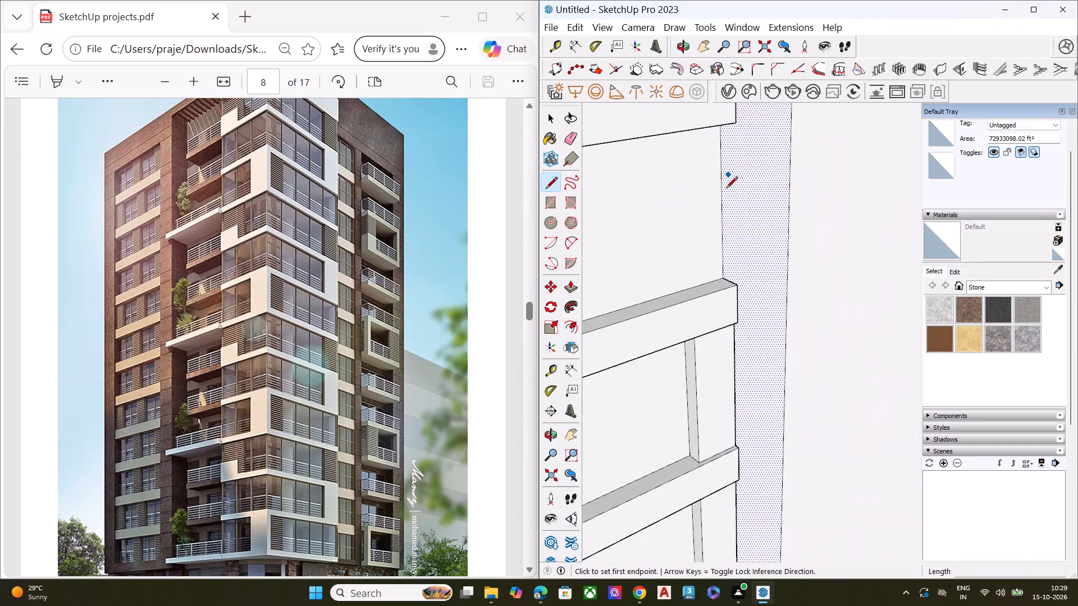
scroll(726, 189, down, 9)
scroll(706, 227, up, 3)
scroll(702, 232, down, 11)
scroll(705, 221, up, 1)
scroll(705, 221, down, 8)
scroll(730, 221, up, 1)
scroll(730, 223, down, 1)
key(space)
click(841, 222)
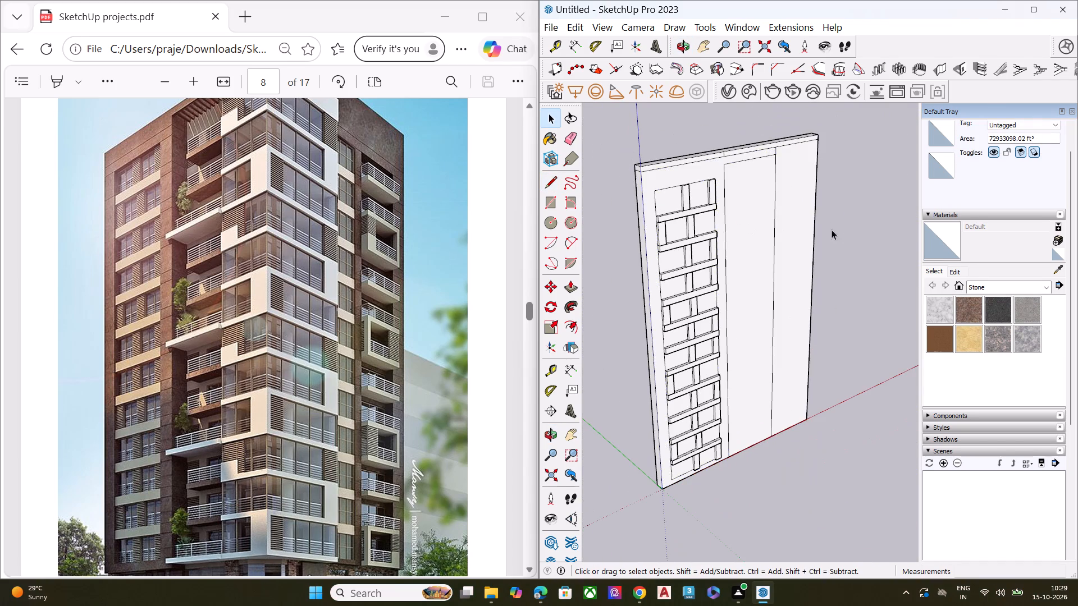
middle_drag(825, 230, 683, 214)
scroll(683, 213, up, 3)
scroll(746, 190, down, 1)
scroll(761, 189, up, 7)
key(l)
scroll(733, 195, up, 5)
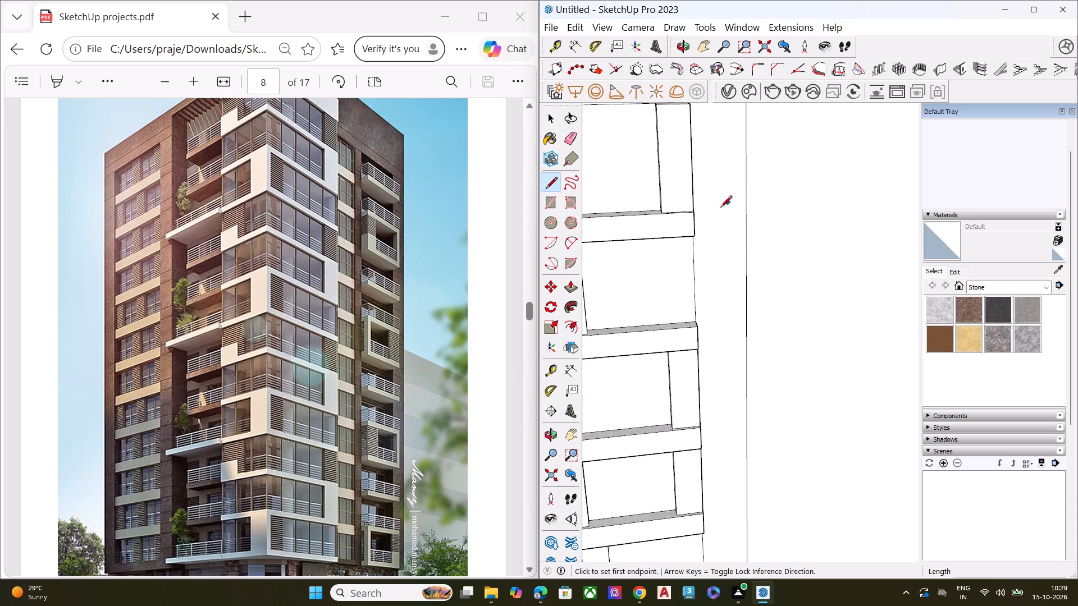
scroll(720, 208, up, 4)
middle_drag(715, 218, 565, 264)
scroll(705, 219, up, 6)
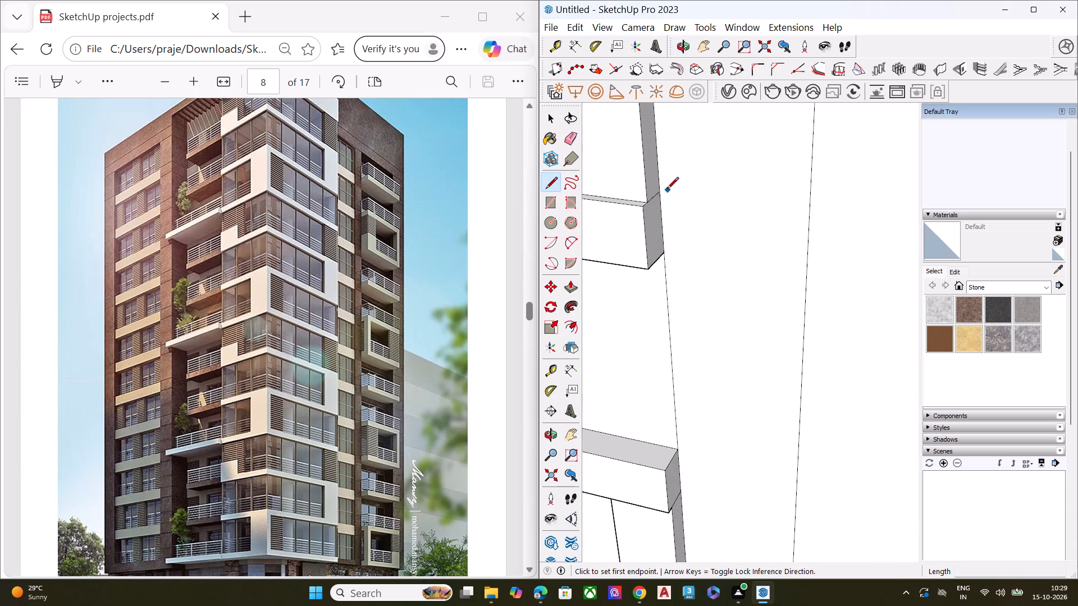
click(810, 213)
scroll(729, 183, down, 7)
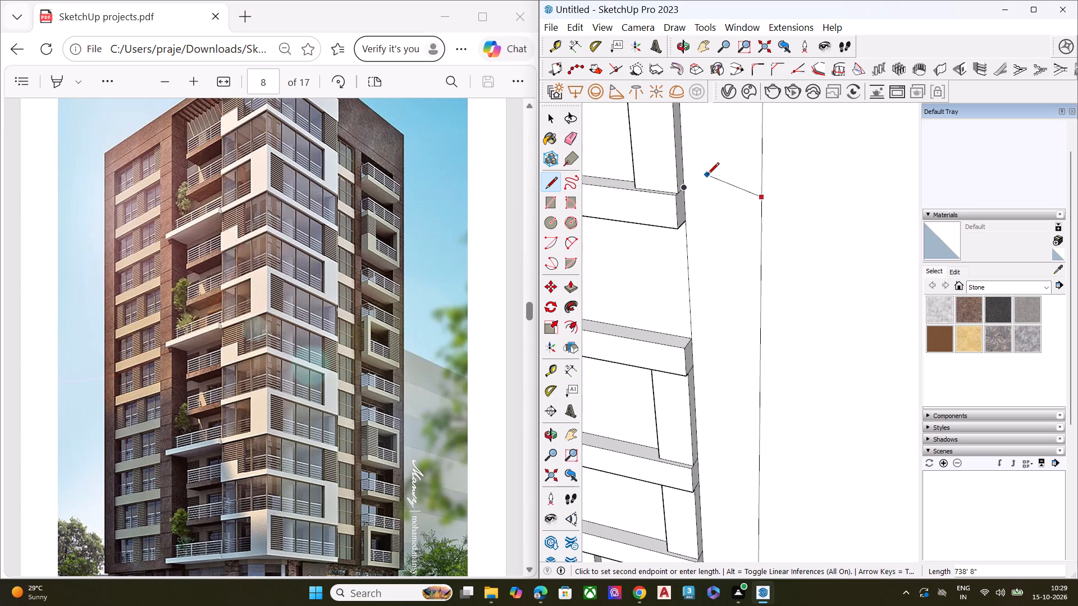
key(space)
Push/Pull the topmost window band's end face outward about 1035' 10 3/4" to the adjoining recessed panel's near edge.
click(685, 206)
click(684, 208)
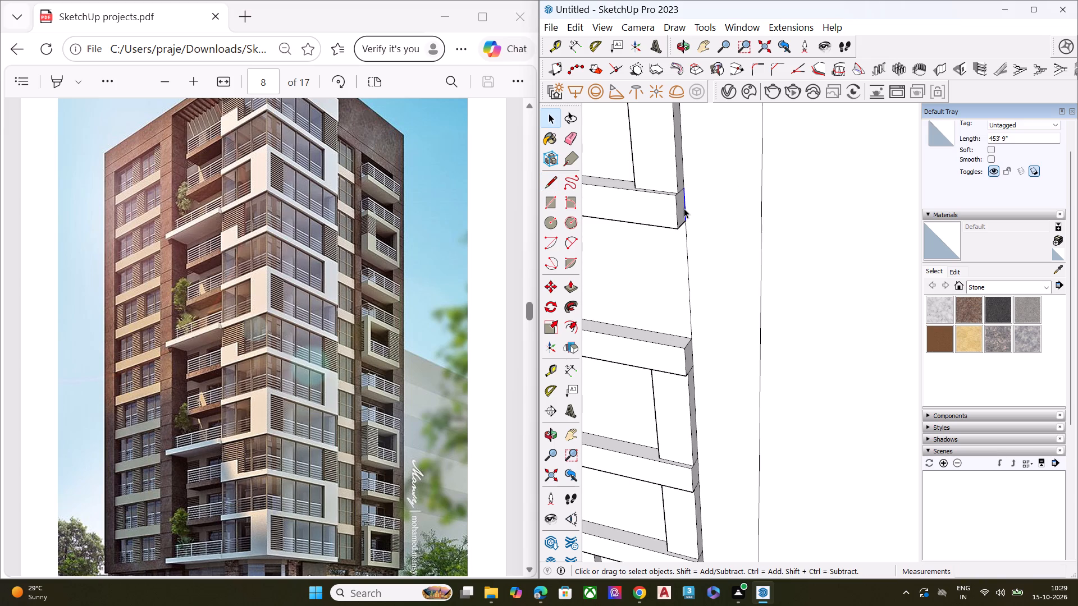
middle_drag(685, 207, 645, 231)
scroll(685, 207, up, 8)
key(space)
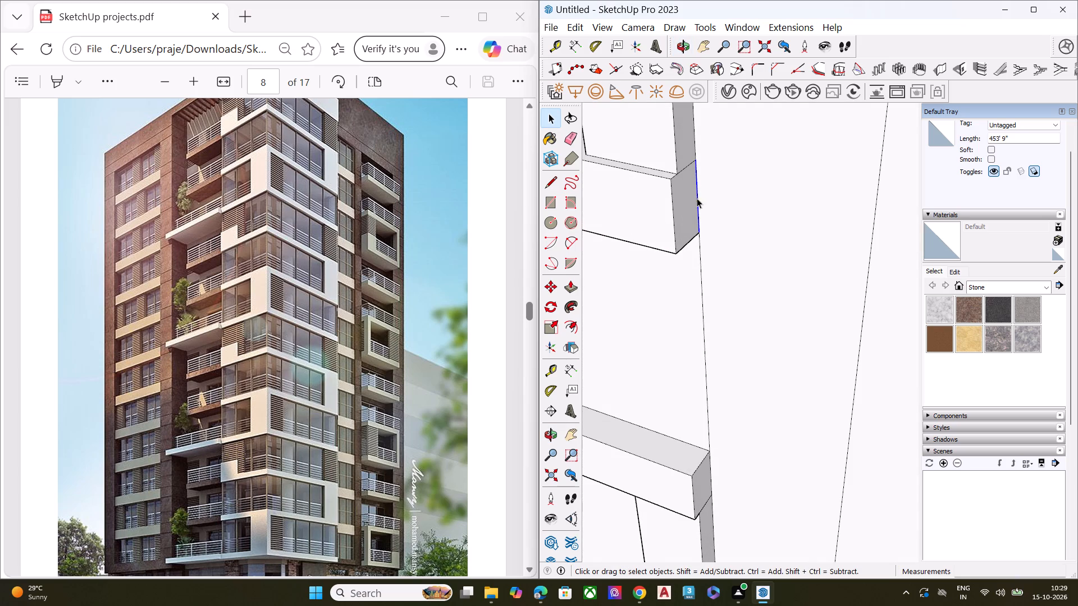
middle_drag(698, 223, 693, 206)
click(691, 201)
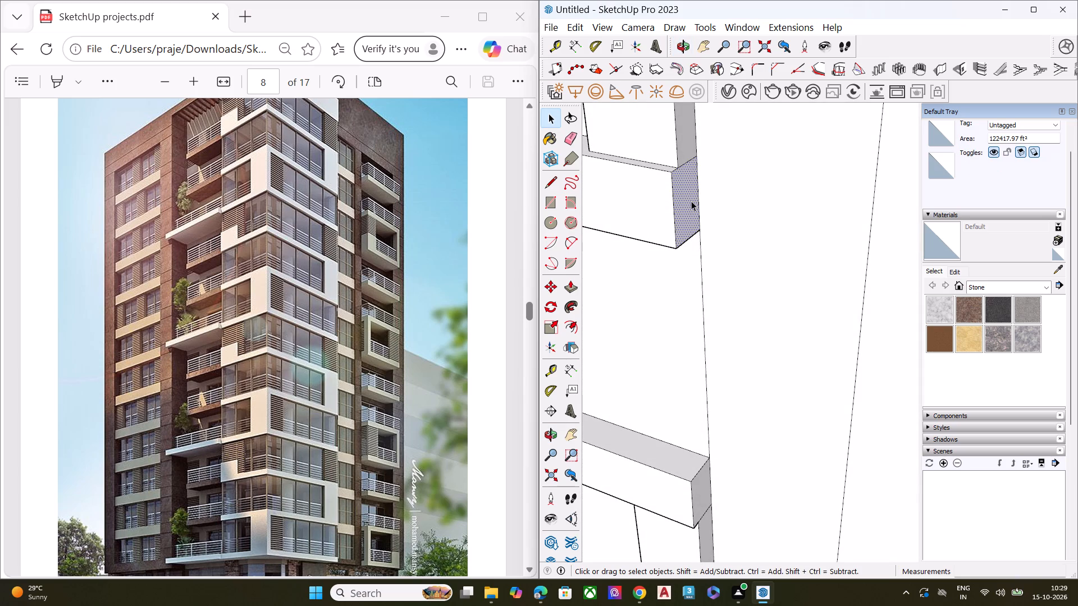
double_click(688, 201)
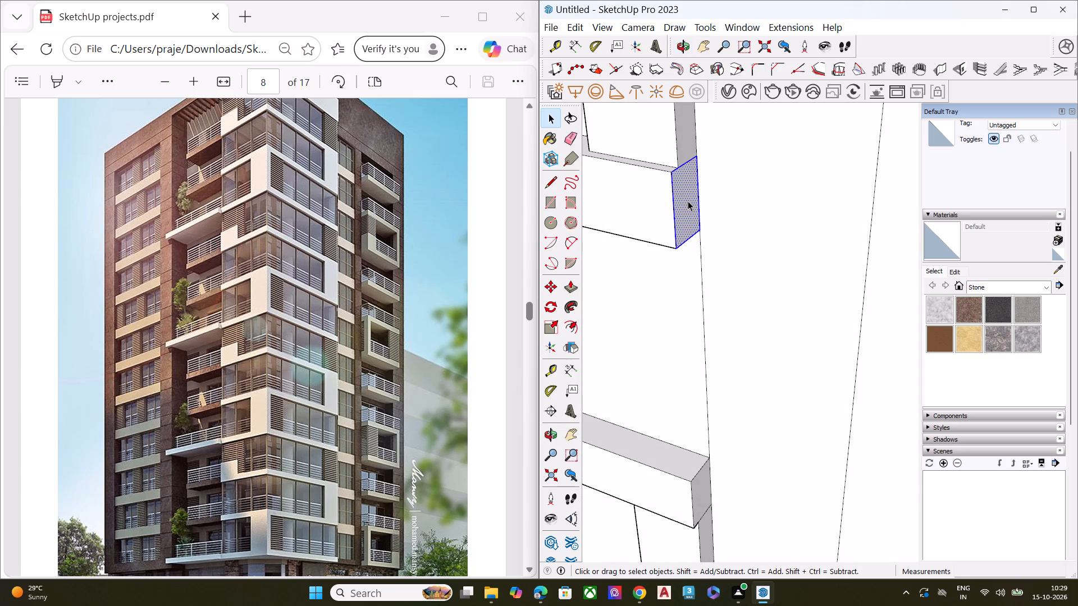
key(p)
click(688, 201)
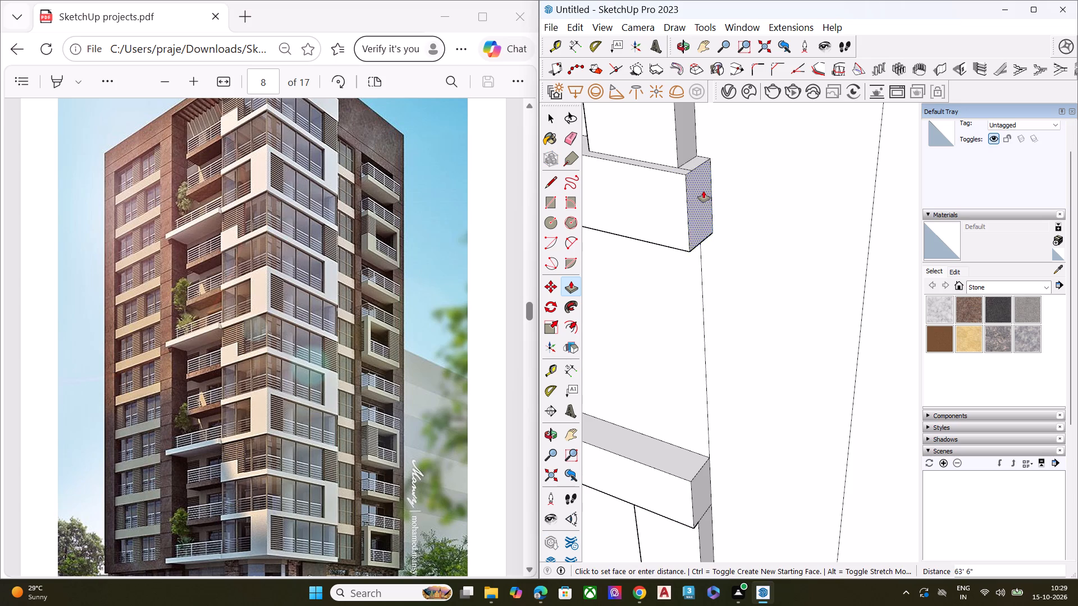
scroll(704, 190, down, 15)
scroll(716, 199, down, 6)
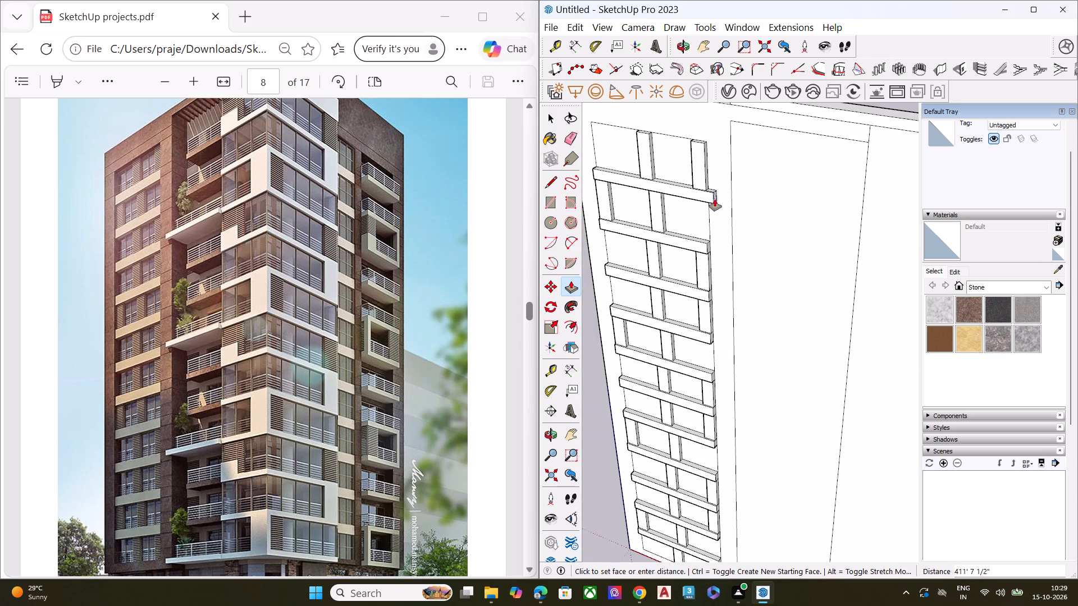
middle_drag(715, 199, 702, 292)
scroll(703, 276, up, 10)
scroll(698, 184, down, 3)
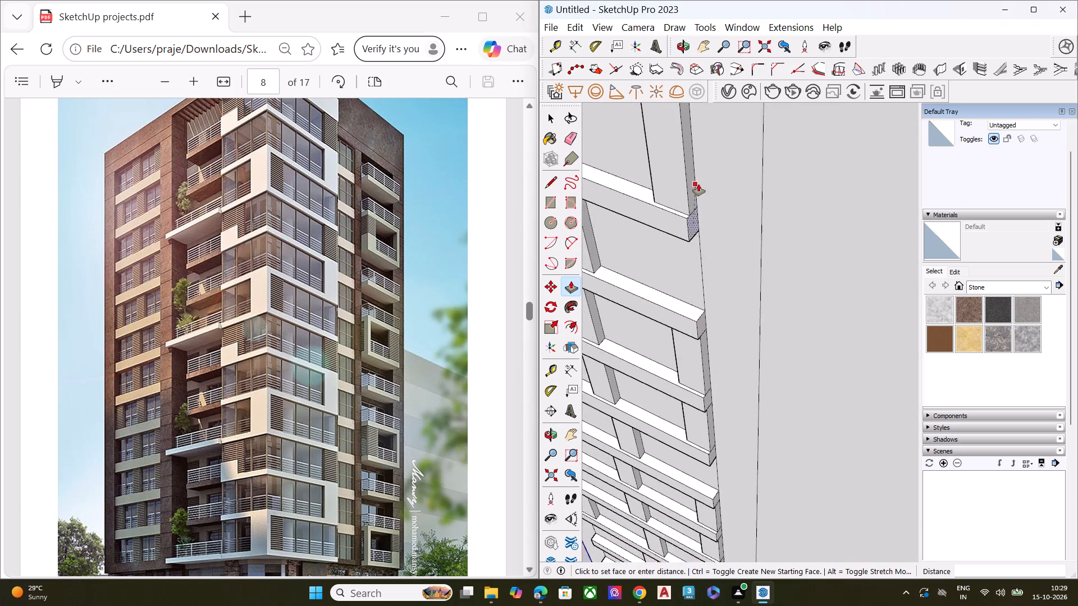
scroll(698, 184, down, 5)
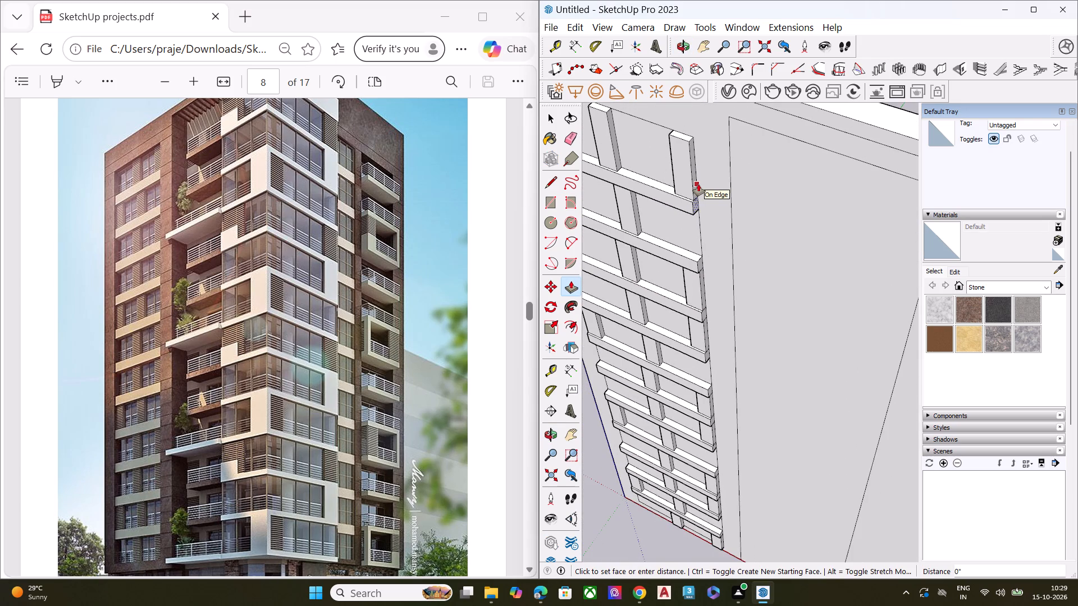
scroll(698, 184, down, 7)
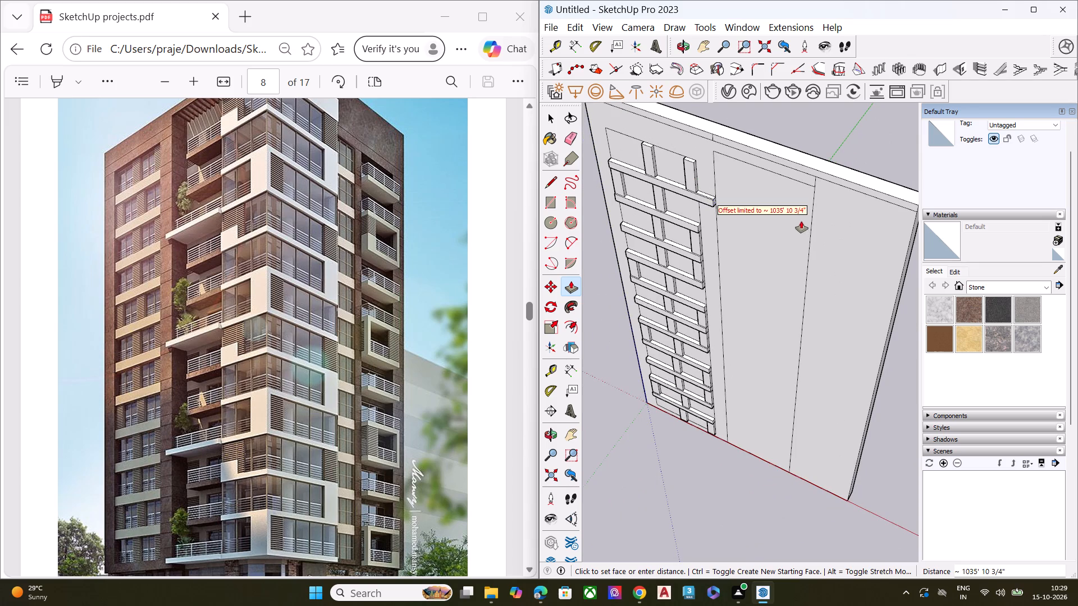
scroll(715, 199, up, 9)
click(724, 206)
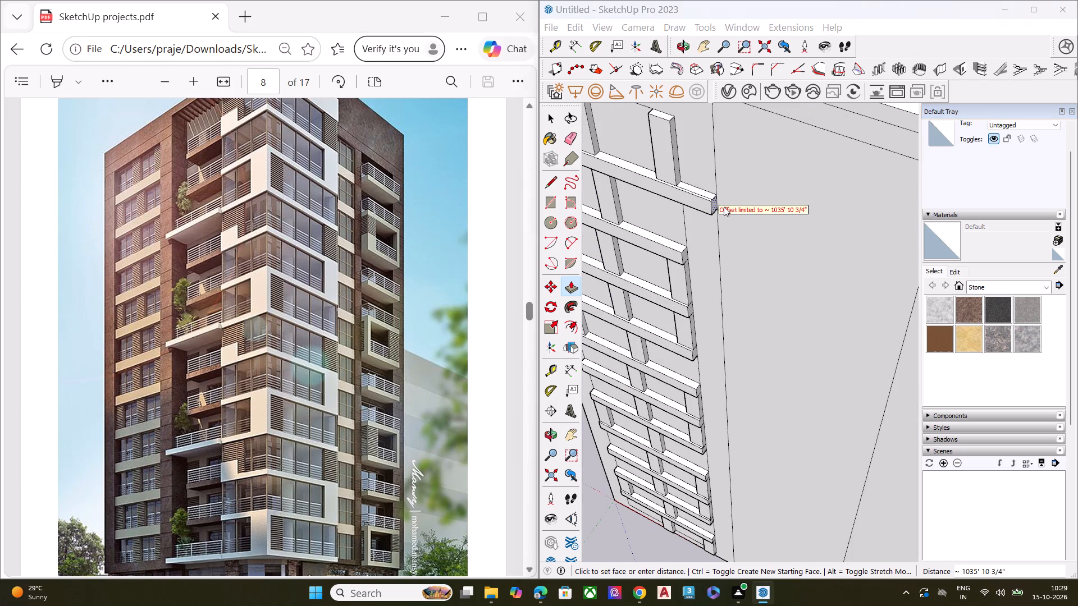
Extend the topmost band's end another 5324' 3 3/8" or so across the recessed panel to its far edge.
scroll(714, 203, up, 3)
scroll(715, 203, down, 1)
scroll(716, 203, up, 3)
click(716, 203)
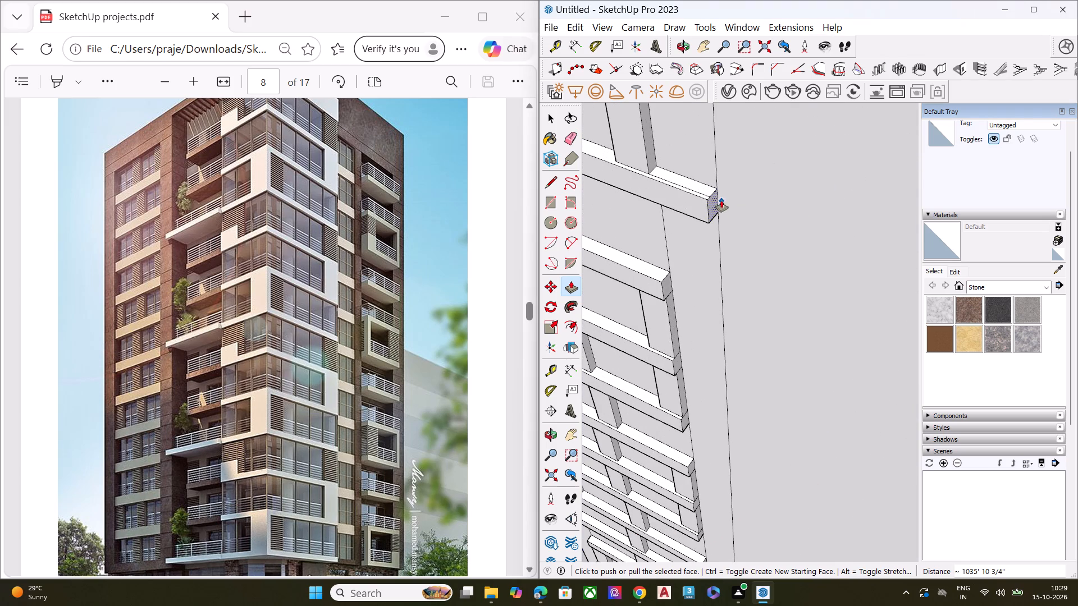
click(718, 190)
scroll(751, 199, down, 6)
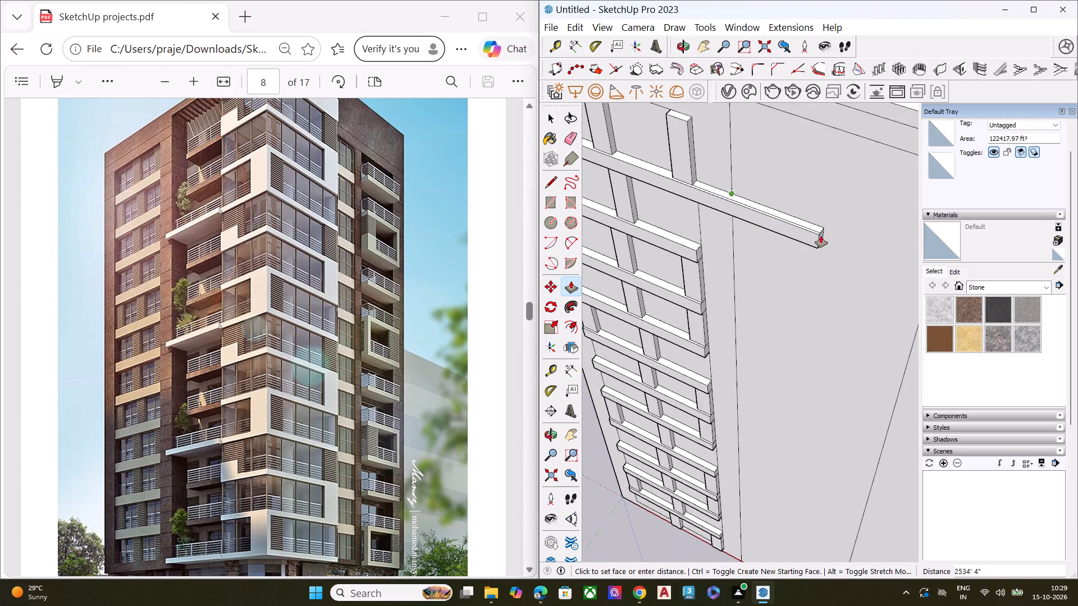
scroll(821, 236, down, 4)
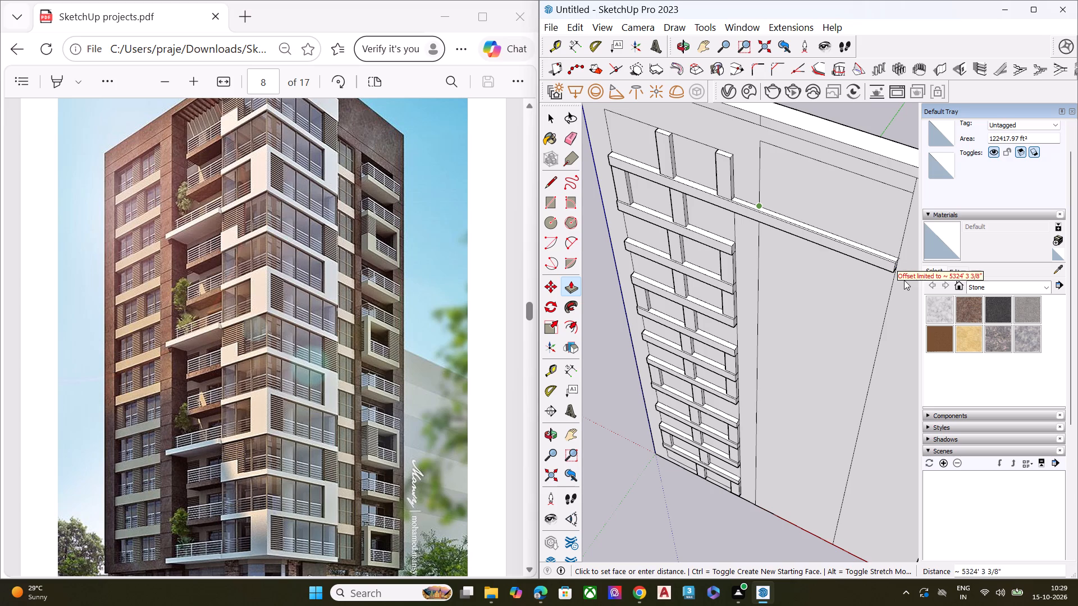
click(904, 280)
click(894, 287)
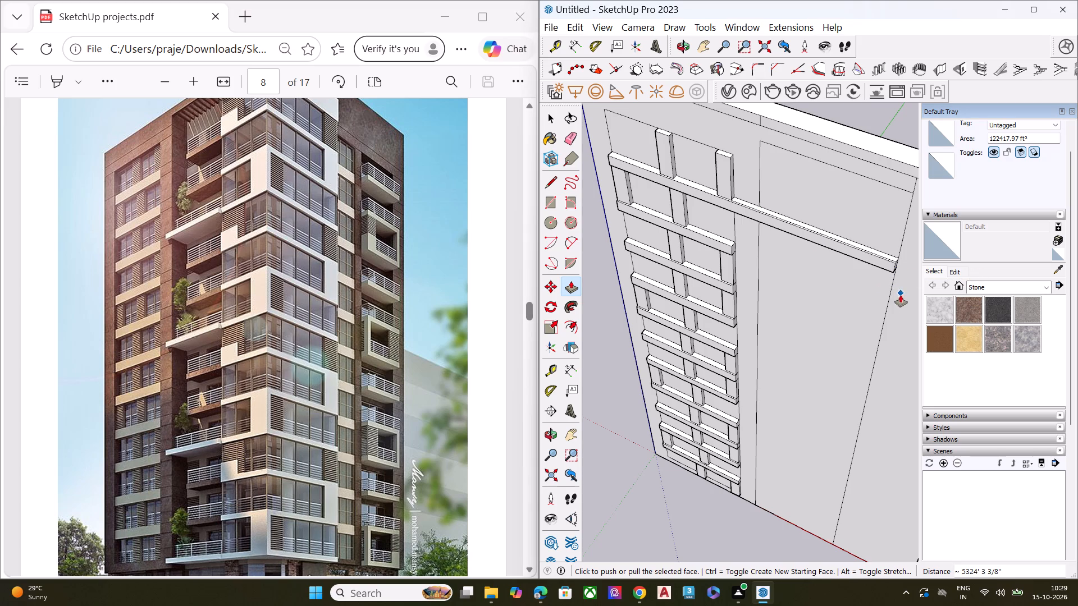
key(space)
Push/Pull the second band's end face outward about 1035' 10 3/4" to the recessed panel's near edge.
scroll(820, 242, down, 7)
scroll(812, 323, up, 1)
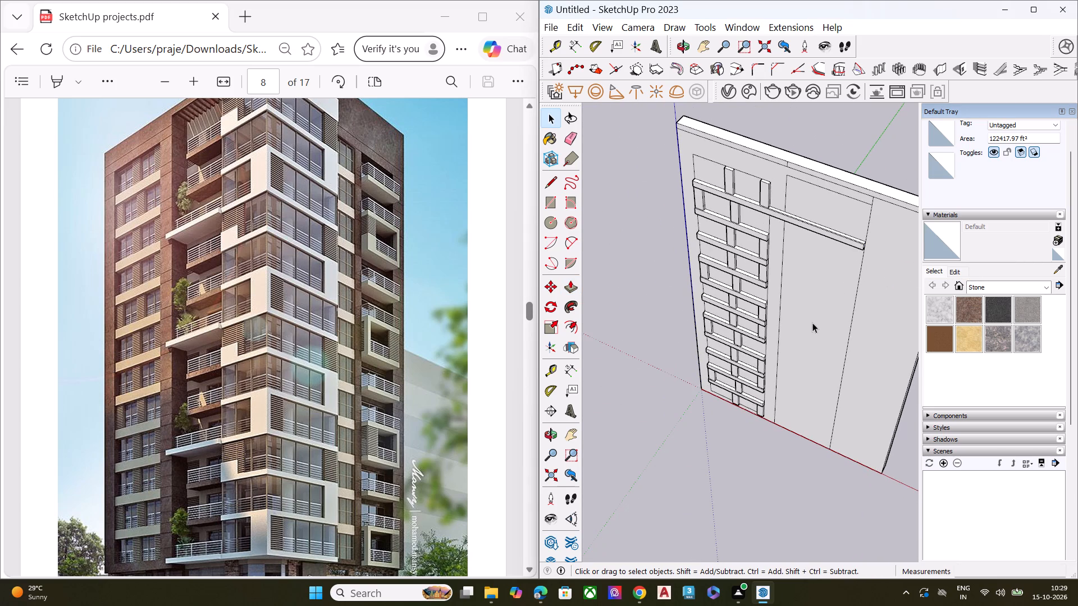
middle_drag(811, 322, 797, 240)
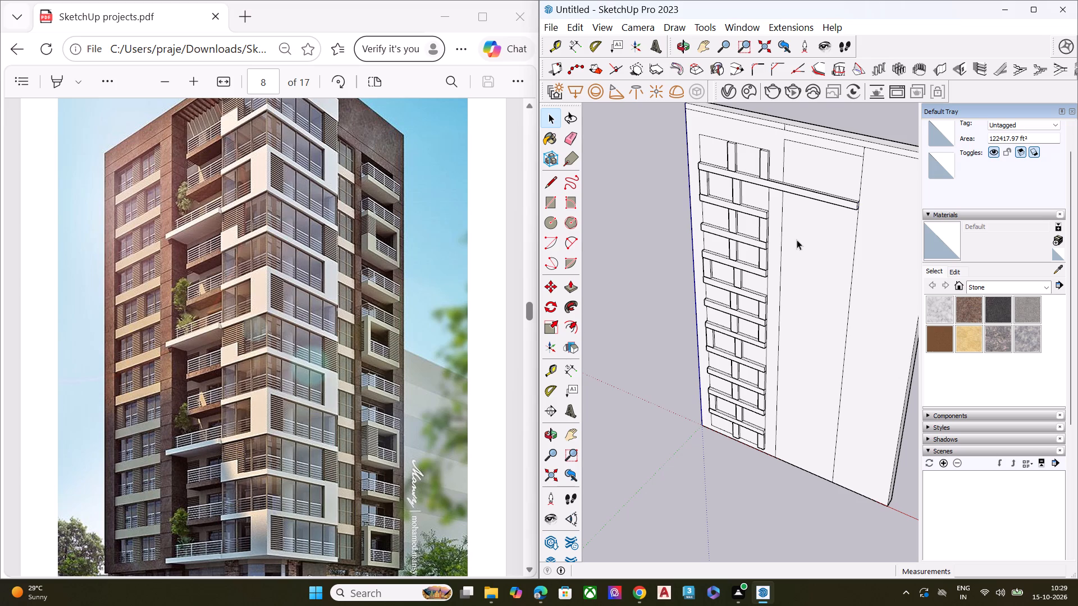
scroll(783, 261, down, 7)
scroll(801, 258, up, 5)
scroll(813, 251, down, 1)
scroll(813, 251, up, 6)
scroll(776, 237, down, 1)
scroll(773, 235, up, 2)
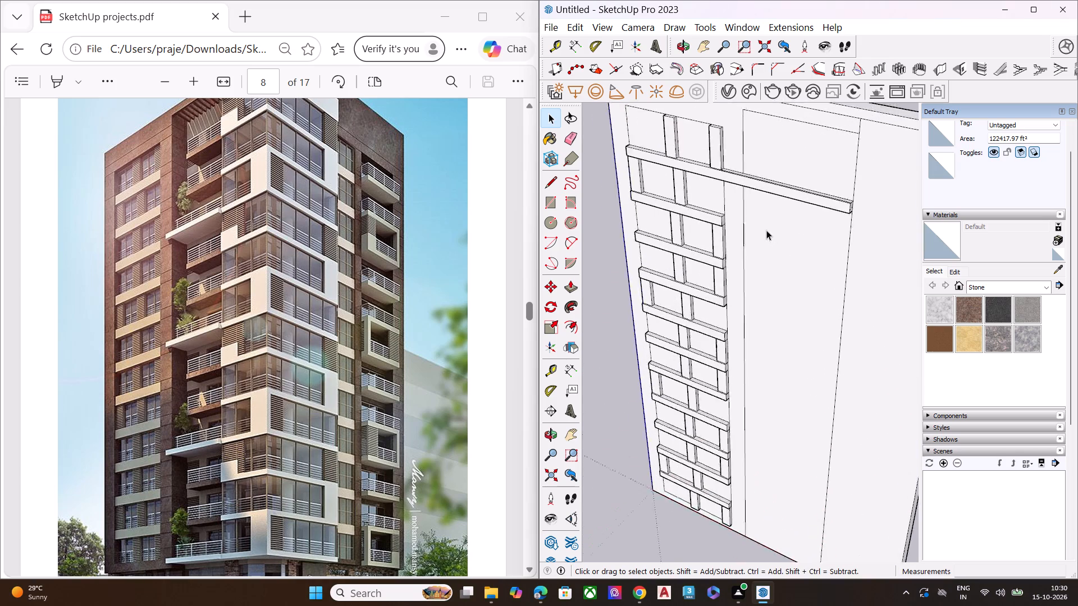
scroll(766, 230, up, 3)
scroll(714, 237, up, 8)
scroll(705, 233, down, 6)
scroll(701, 247, up, 1)
scroll(700, 252, down, 3)
middle_drag(698, 231, 686, 214)
scroll(684, 213, up, 9)
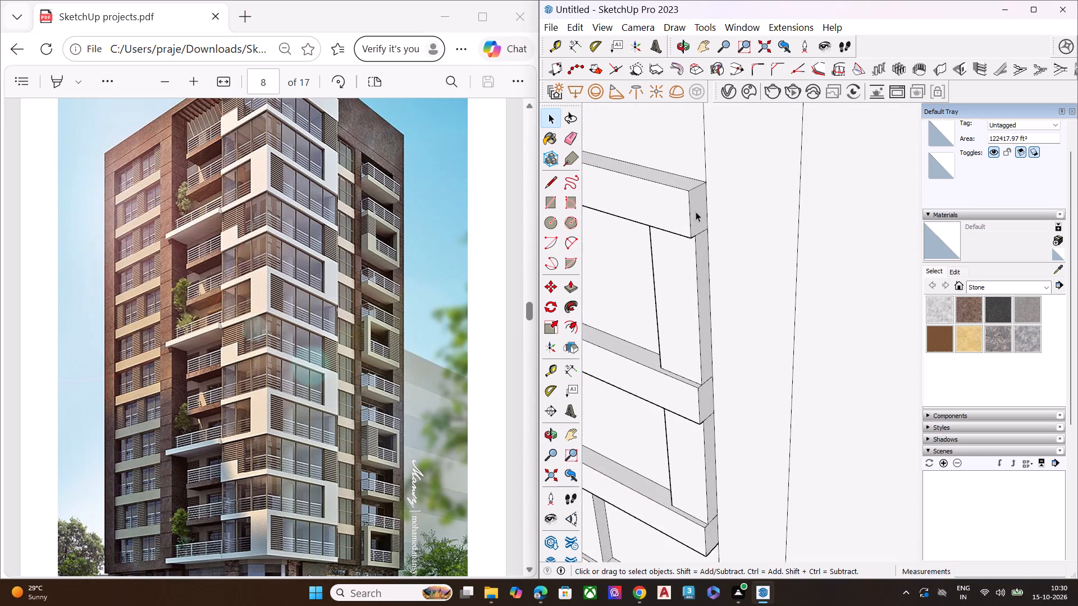
double_click(696, 212)
key(p)
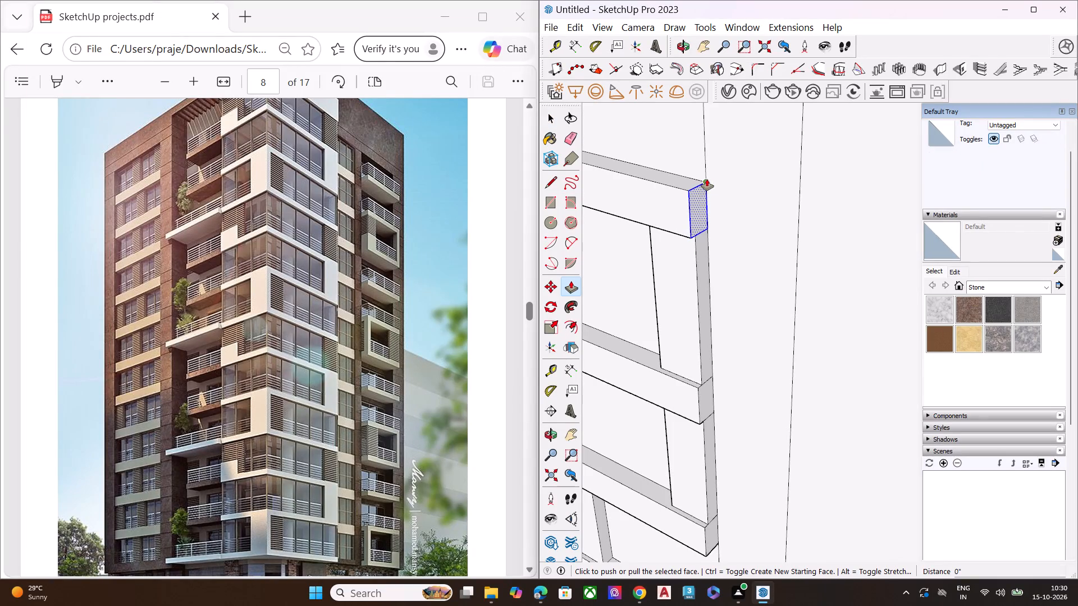
click(707, 179)
scroll(756, 213, down, 13)
scroll(750, 227, up, 1)
scroll(750, 227, down, 9)
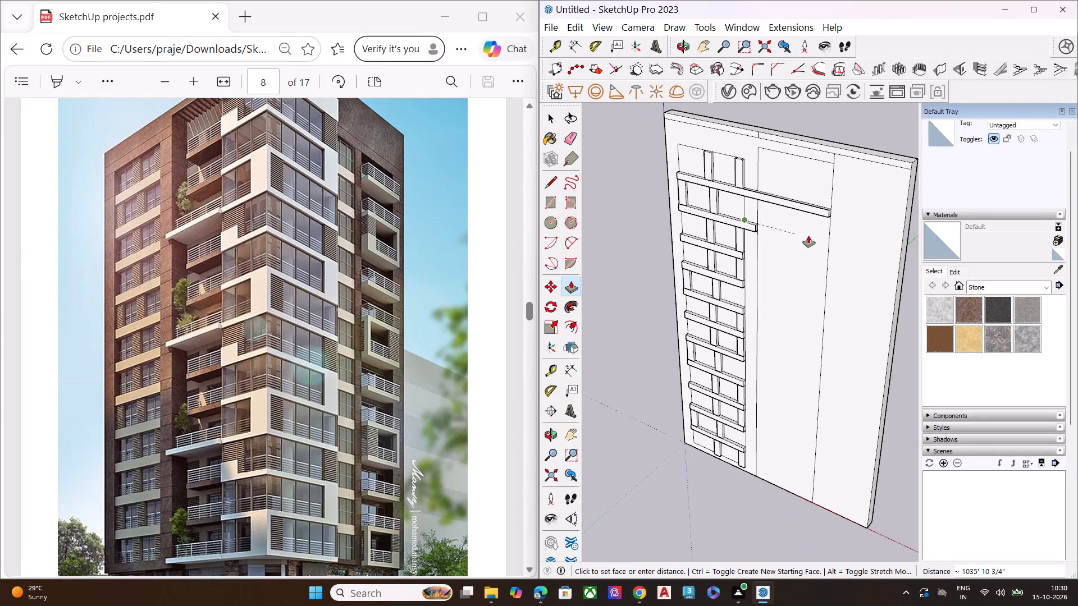
click(828, 243)
Extend the second band's end about 5324' 3 3/8" further across the recessed panel to its far edge.
scroll(764, 227, up, 6)
scroll(764, 227, down, 1)
scroll(764, 227, up, 3)
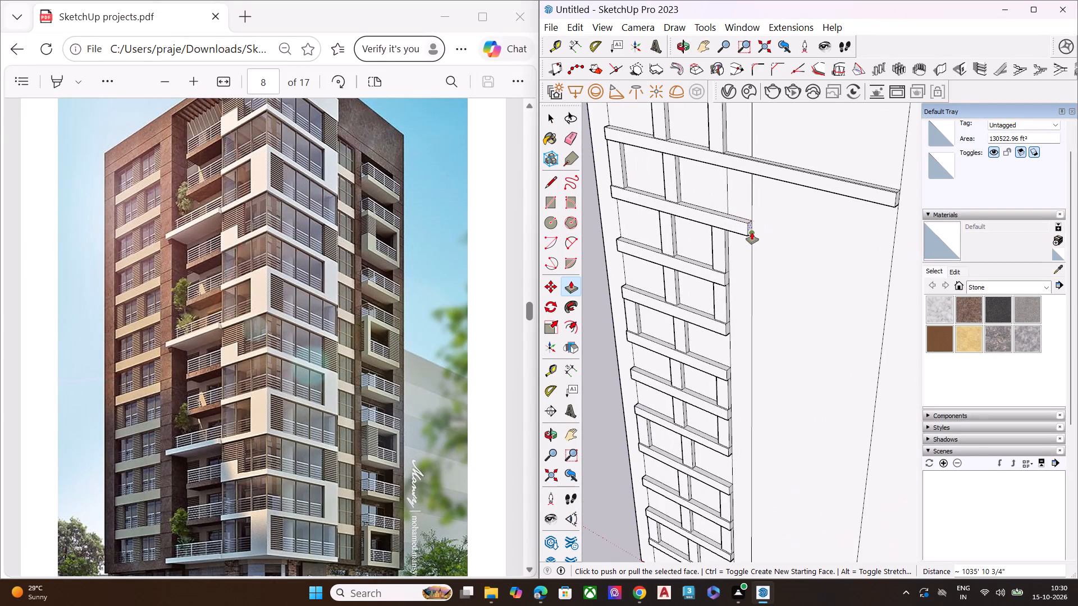
click(751, 227)
click(892, 260)
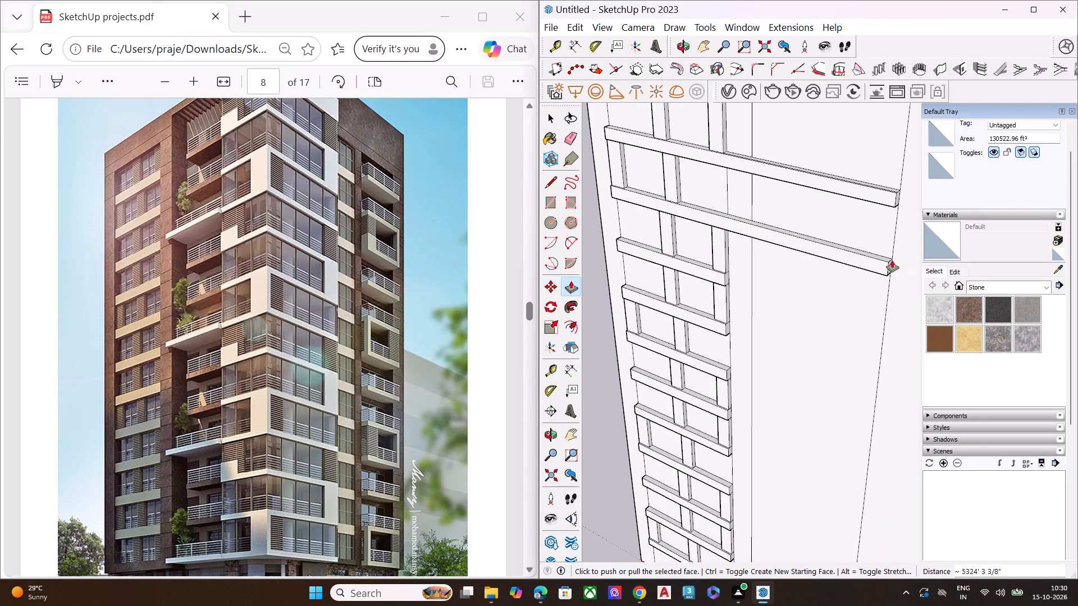
key(space)
Extend the third and fourth bands from the top with Push/Pull across the wall strip and recessed panel to its far edge.
scroll(724, 279, up, 7)
double_click(729, 275)
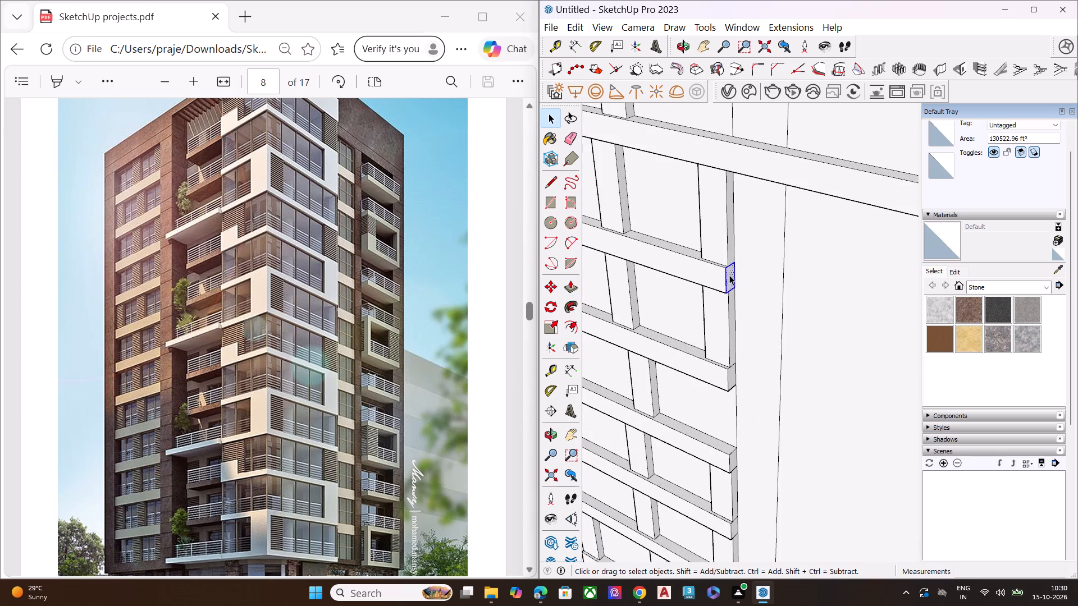
key(p)
double_click(729, 275)
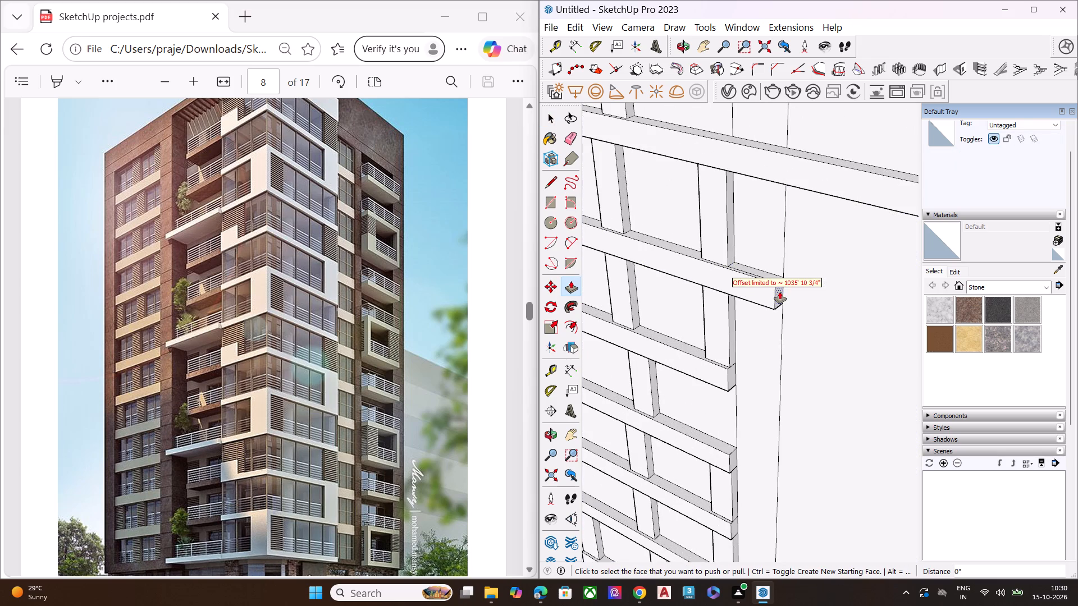
double_click(780, 291)
scroll(750, 292, down, 9)
scroll(740, 350, up, 8)
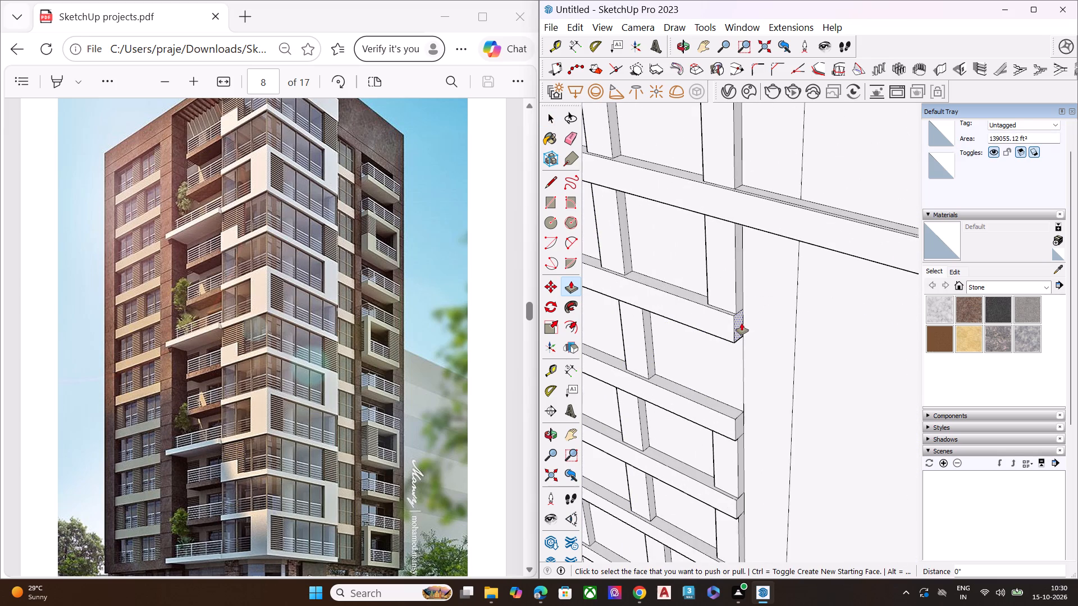
double_click(742, 323)
double_click(790, 341)
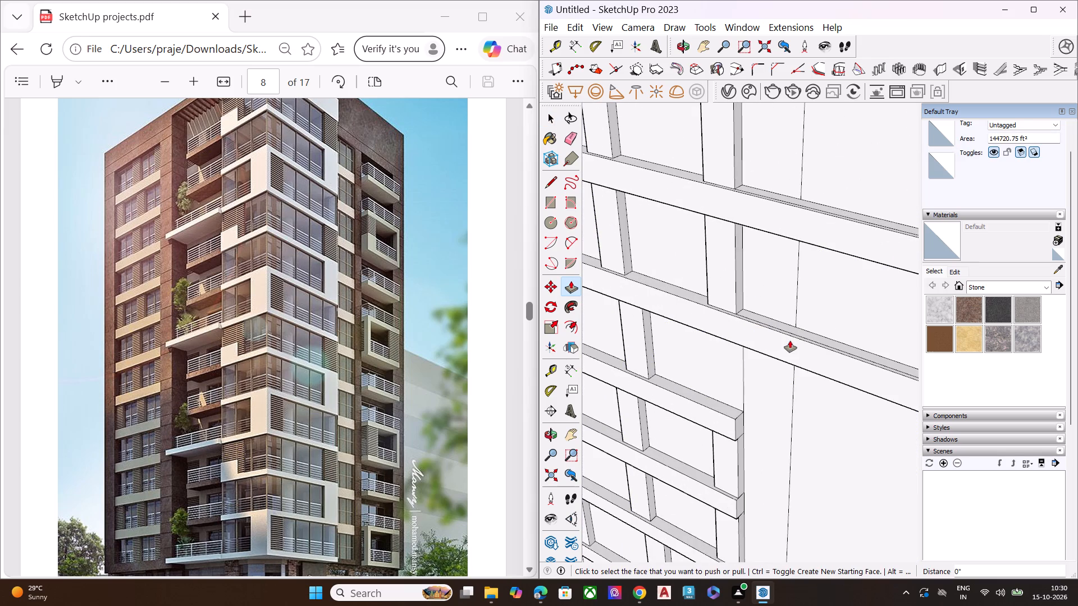
Extend the fifth band's end 1035' 10 3/4" to the recessed panel's near edge, continuing across to its far edge.
scroll(763, 339, down, 4)
scroll(759, 341, up, 1)
scroll(758, 342, down, 3)
scroll(748, 429, up, 11)
double_click(744, 313)
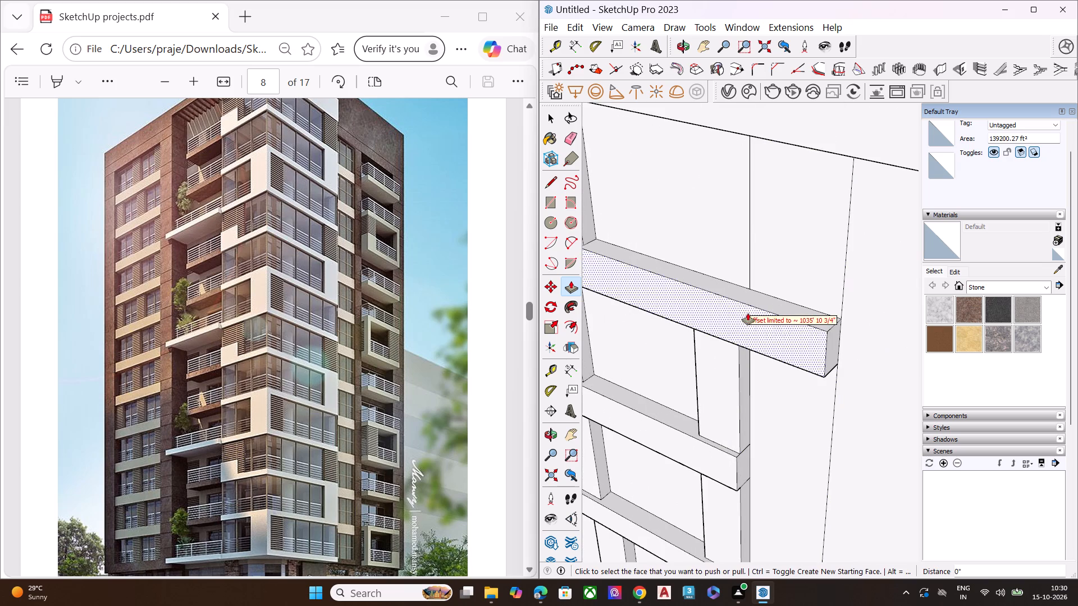
double_click(833, 340)
Extend the sixth band's end 1035' 10 3/4" to the recessed panel's near edge, continuing across to its far edge.
scroll(748, 327, down, 7)
scroll(750, 324, up, 1)
scroll(750, 324, down, 6)
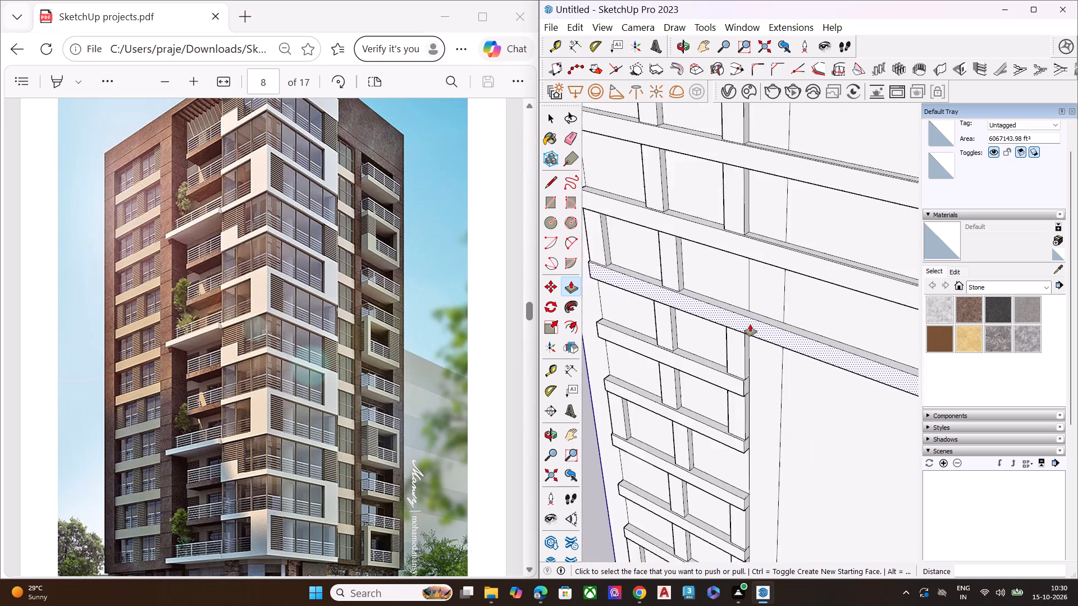
scroll(750, 324, down, 3)
scroll(750, 324, up, 1)
scroll(750, 324, down, 5)
scroll(762, 382, up, 2)
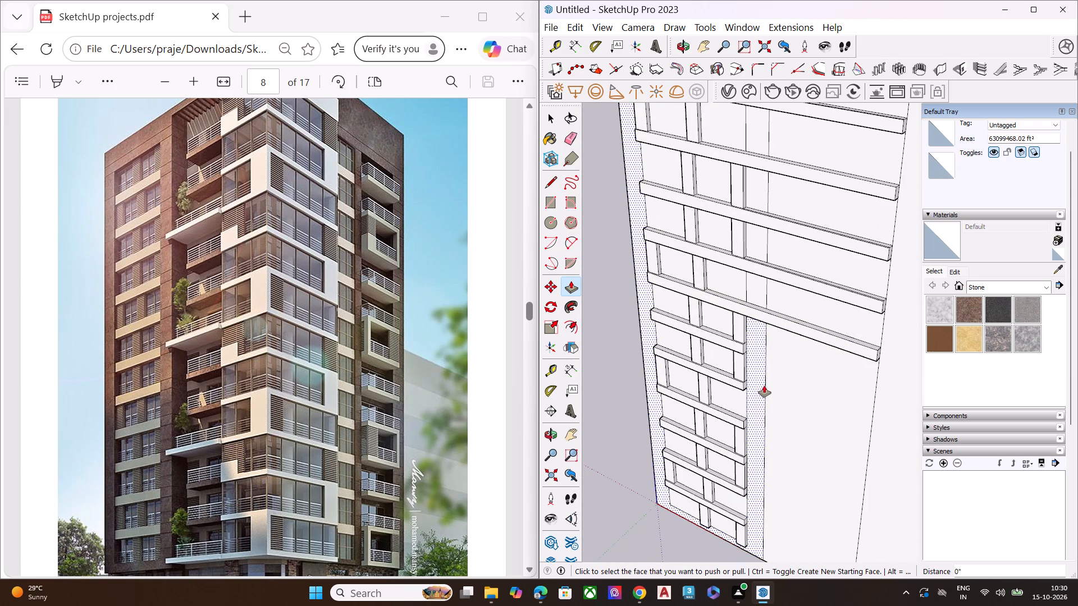
scroll(764, 385, up, 7)
scroll(739, 341, up, 9)
double_click(714, 279)
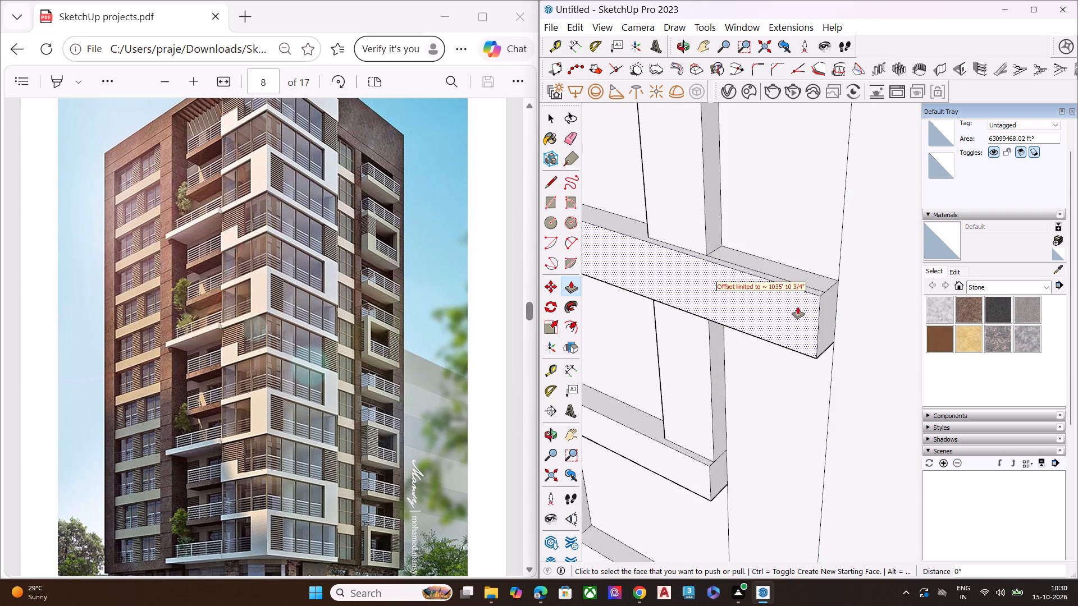
double_click(827, 306)
Extend the seventh and eighth bands from the top with Push/Pull across the wall strip and recessed panel to its far edge.
scroll(693, 300, down, 10)
scroll(669, 297, up, 2)
scroll(669, 295, down, 5)
scroll(669, 295, up, 1)
scroll(669, 295, down, 2)
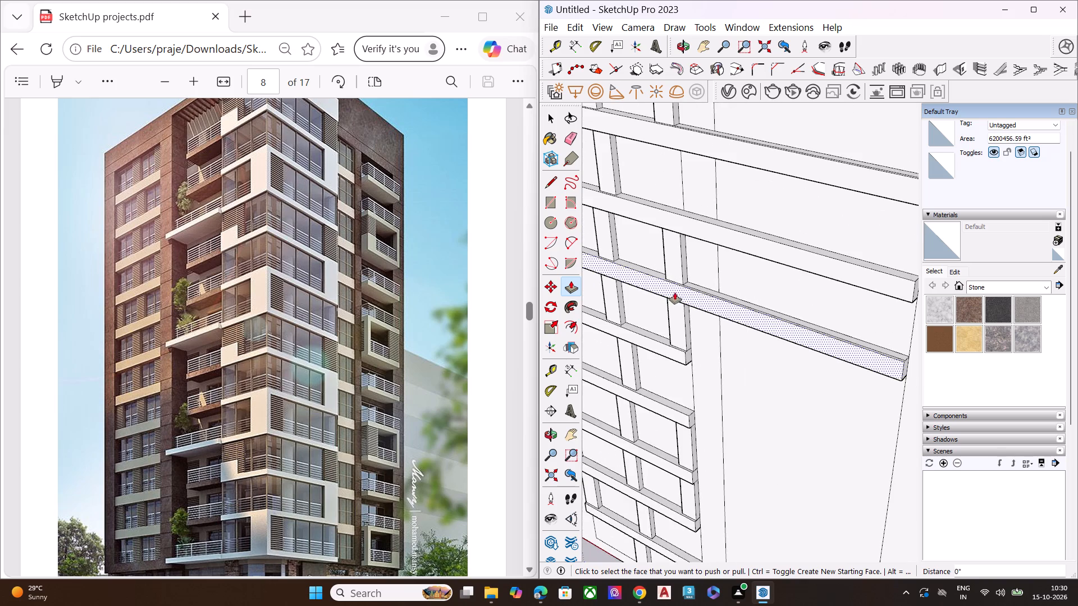
scroll(676, 292, down, 7)
scroll(697, 364, up, 1)
scroll(697, 365, down, 2)
scroll(697, 368, up, 9)
double_click(660, 247)
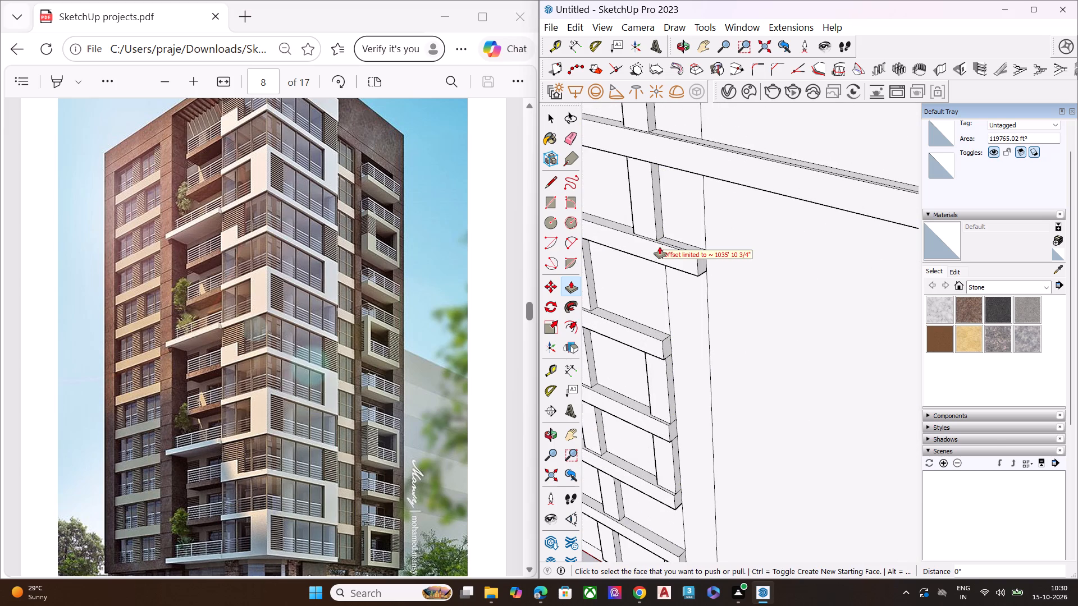
double_click(702, 260)
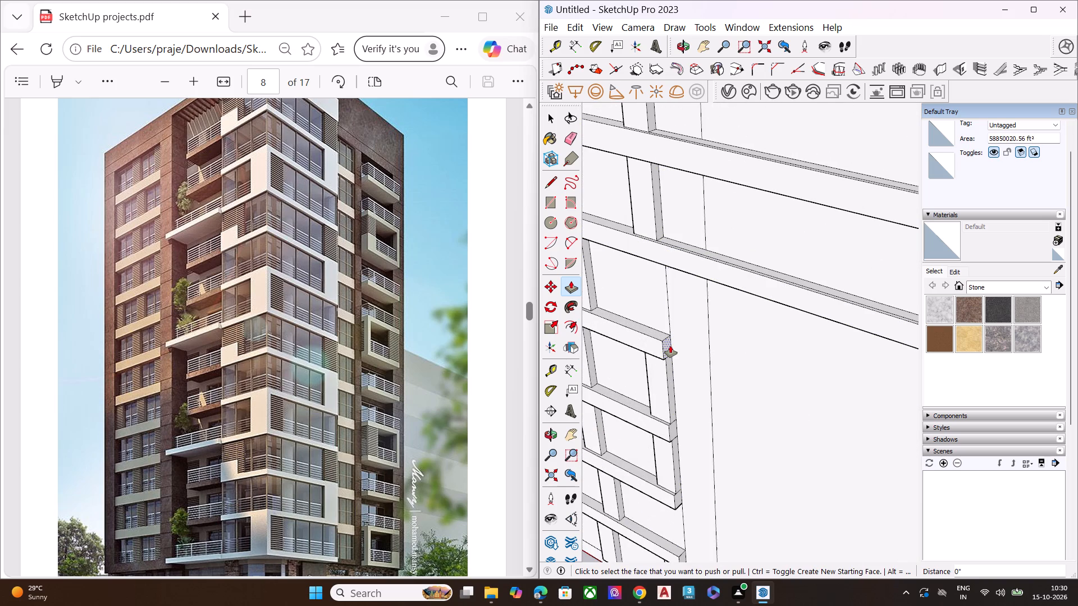
double_click(670, 346)
double_click(707, 362)
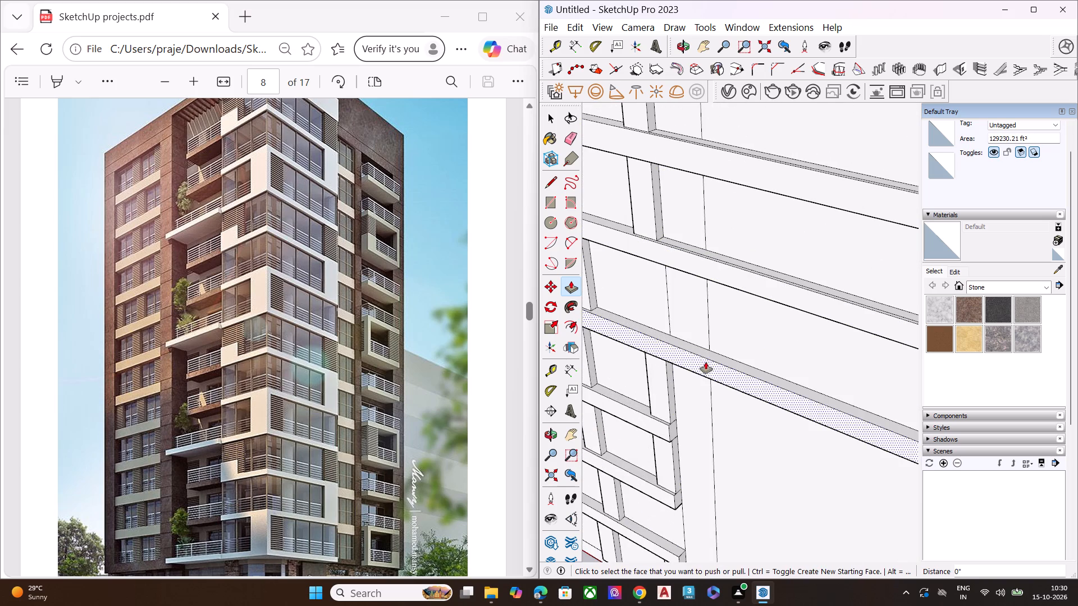
Extend the ninth, tenth and eleventh bands from the top with Push/Pull across the wall strip and recessed panel to its far edge.
scroll(676, 423, up, 7)
double_click(668, 432)
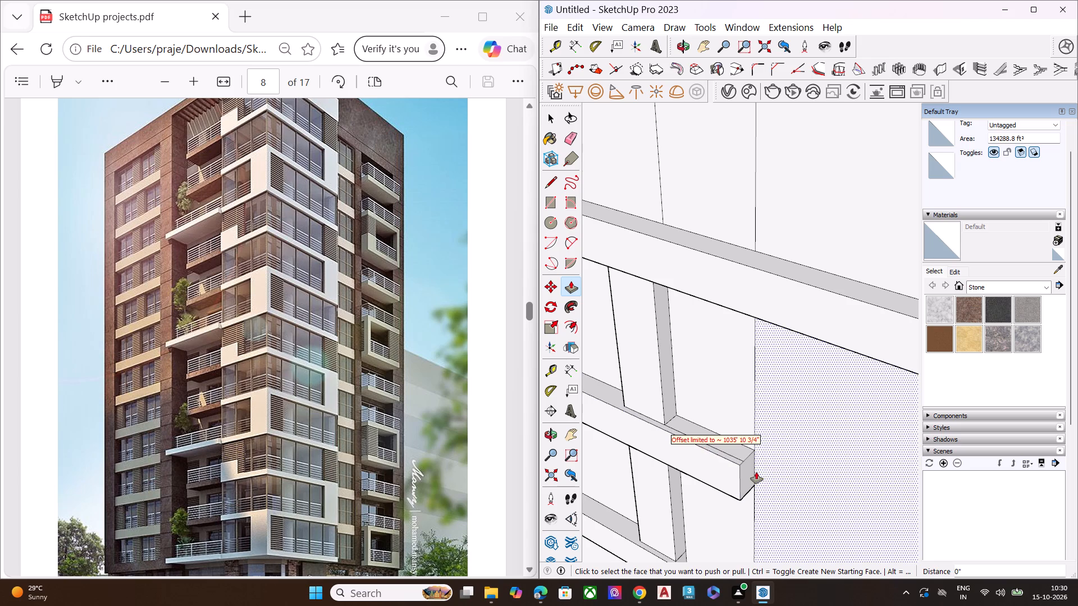
double_click(751, 471)
scroll(682, 318, down, 6)
scroll(679, 315, up, 2)
scroll(679, 312, down, 11)
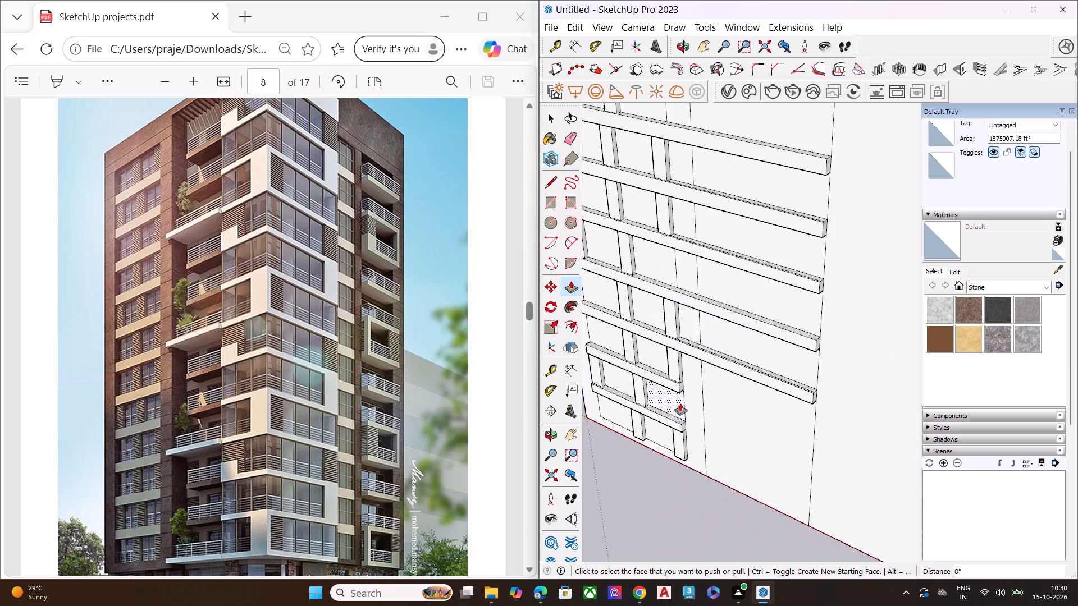
scroll(680, 413, up, 6)
scroll(680, 416, down, 1)
scroll(681, 416, up, 4)
double_click(685, 337)
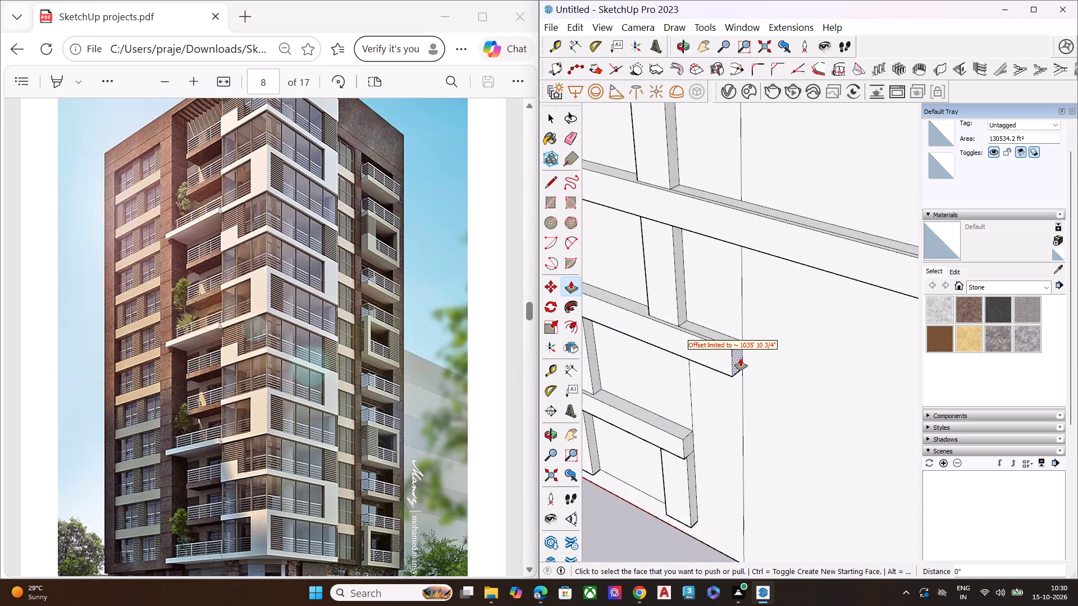
double_click(741, 359)
double_click(693, 443)
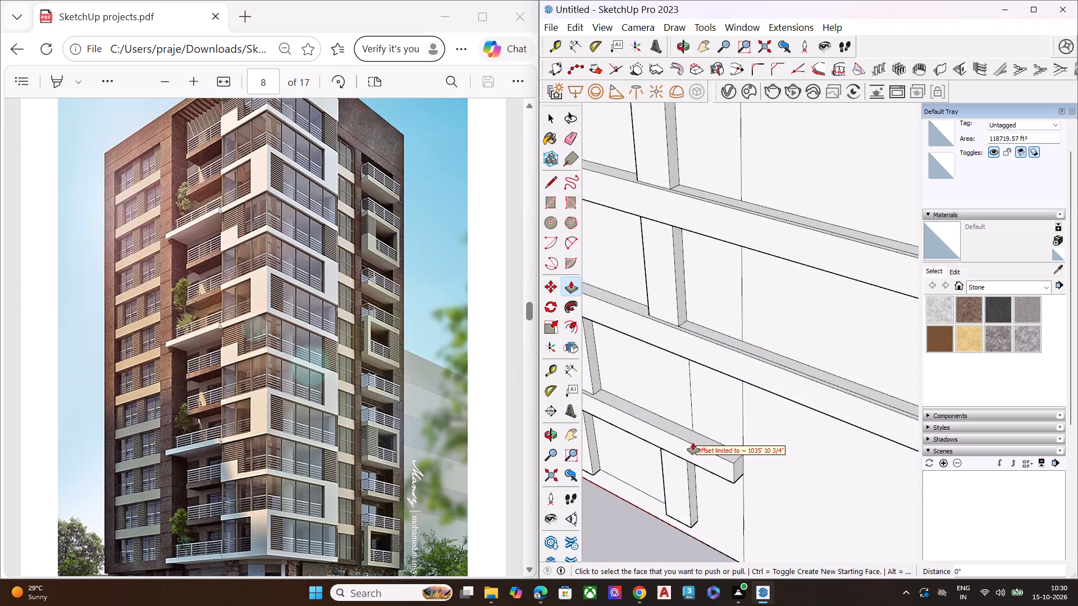
double_click(742, 465)
Examine the whole wall to check how far the extended bands run across the strip and recessed panel.
scroll(698, 365, down, 7)
scroll(698, 365, up, 1)
scroll(700, 365, down, 2)
scroll(706, 361, up, 1)
scroll(707, 361, down, 2)
scroll(707, 366, up, 1)
scroll(709, 369, down, 2)
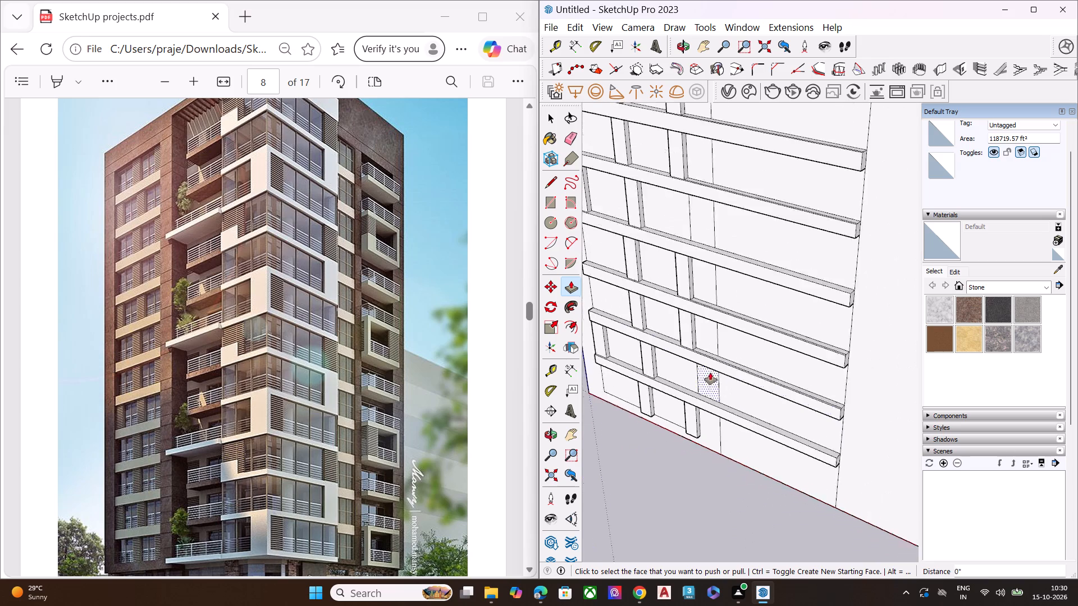
scroll(710, 373, down, 9)
scroll(743, 401, up, 1)
scroll(743, 401, down, 4)
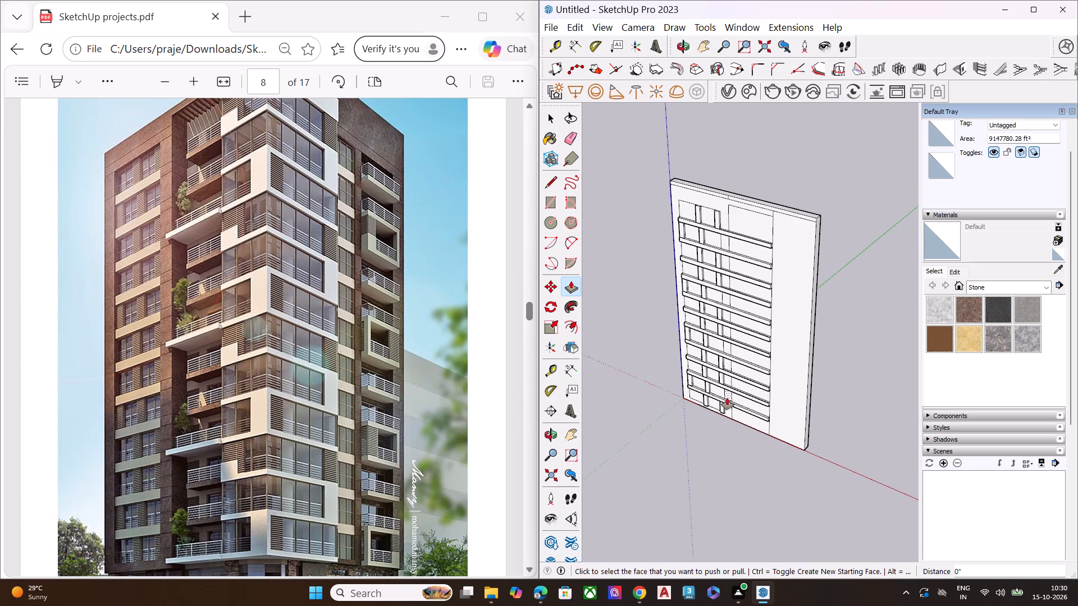
middle_drag(724, 398, 894, 361)
scroll(726, 240, up, 8)
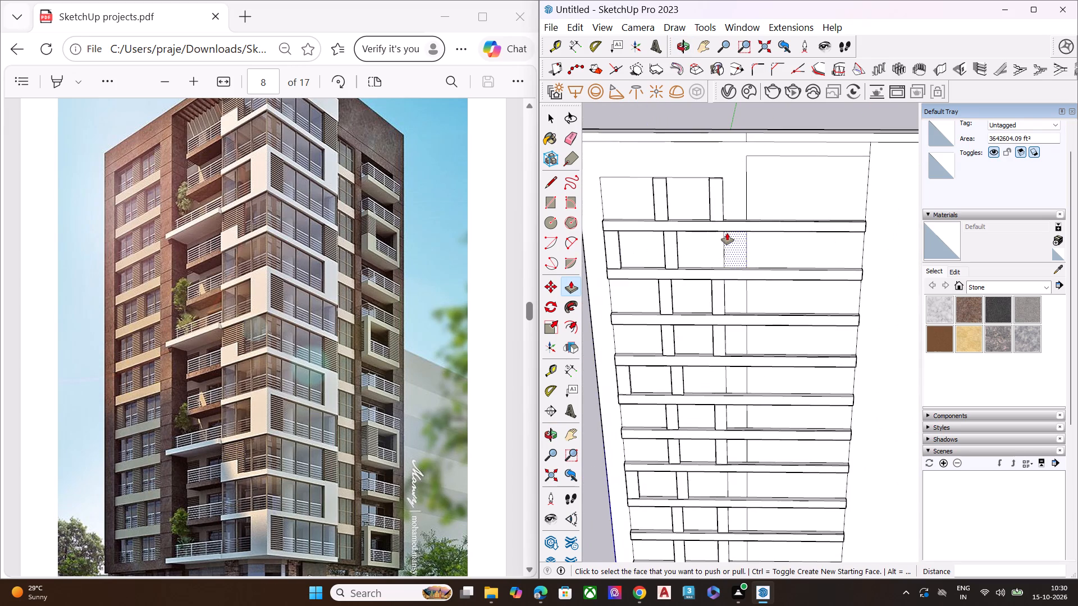
scroll(712, 309, down, 7)
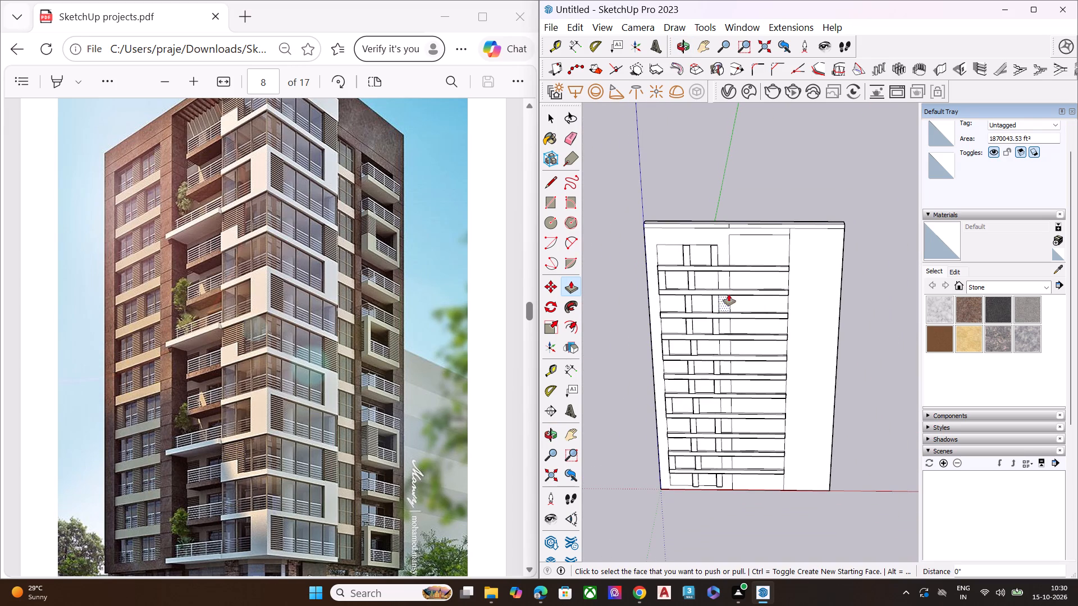
scroll(742, 246, down, 5)
scroll(740, 272, up, 5)
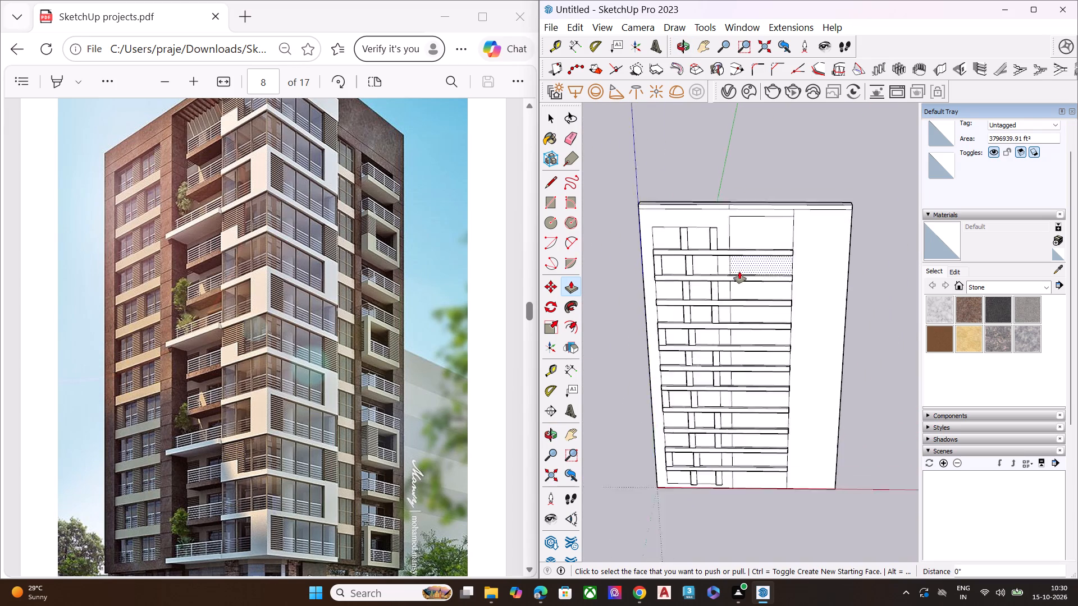
Draw a 269' 9 1/2" line across the top band's upper face at the recessed panel's near edge.
scroll(739, 272, up, 7)
scroll(724, 250, down, 1)
scroll(724, 249, up, 4)
scroll(724, 249, down, 5)
scroll(724, 249, up, 8)
middle_drag(719, 240, 719, 346)
scroll(721, 265, up, 4)
scroll(721, 240, down, 1)
scroll(721, 240, up, 3)
key(space)
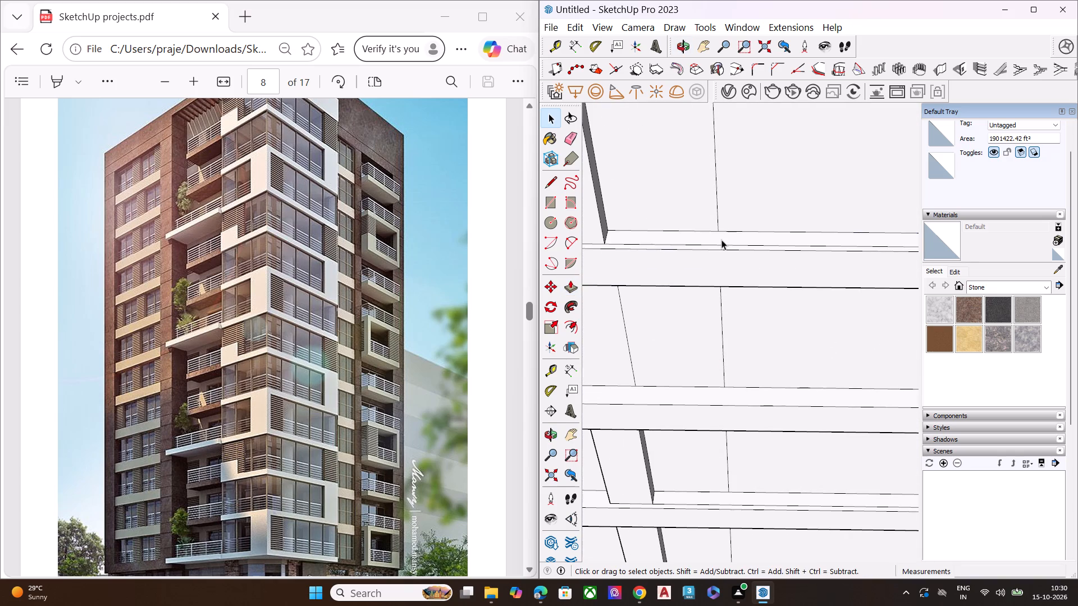
key(l)
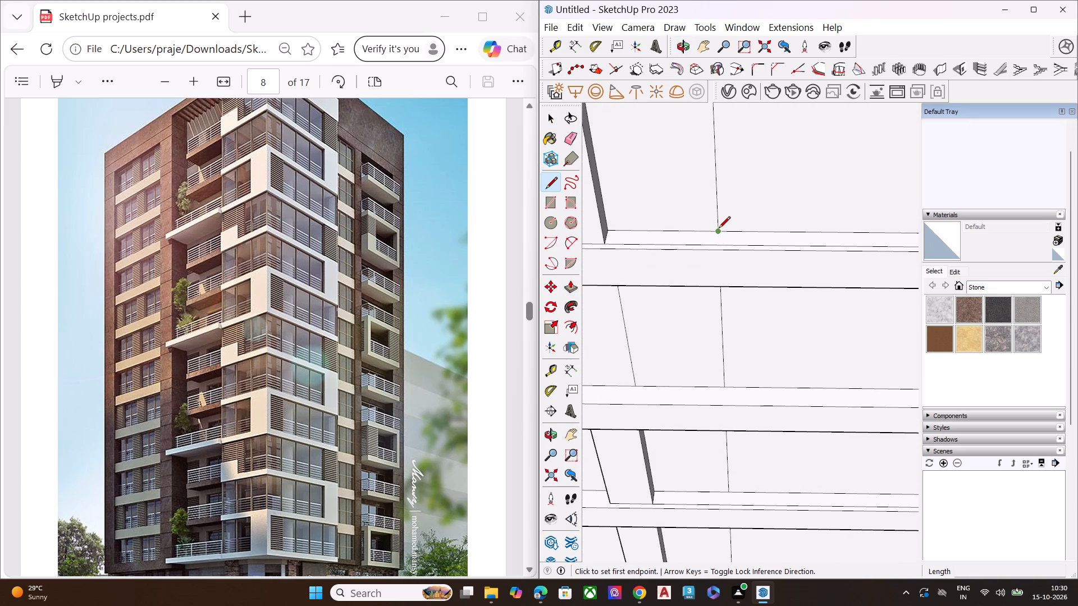
click(719, 229)
click(715, 250)
Continue the dividing line down the top band's front face, about 453' 9" long, to its lower edge.
scroll(715, 254, up, 4)
scroll(715, 254, down, 1)
scroll(715, 254, up, 5)
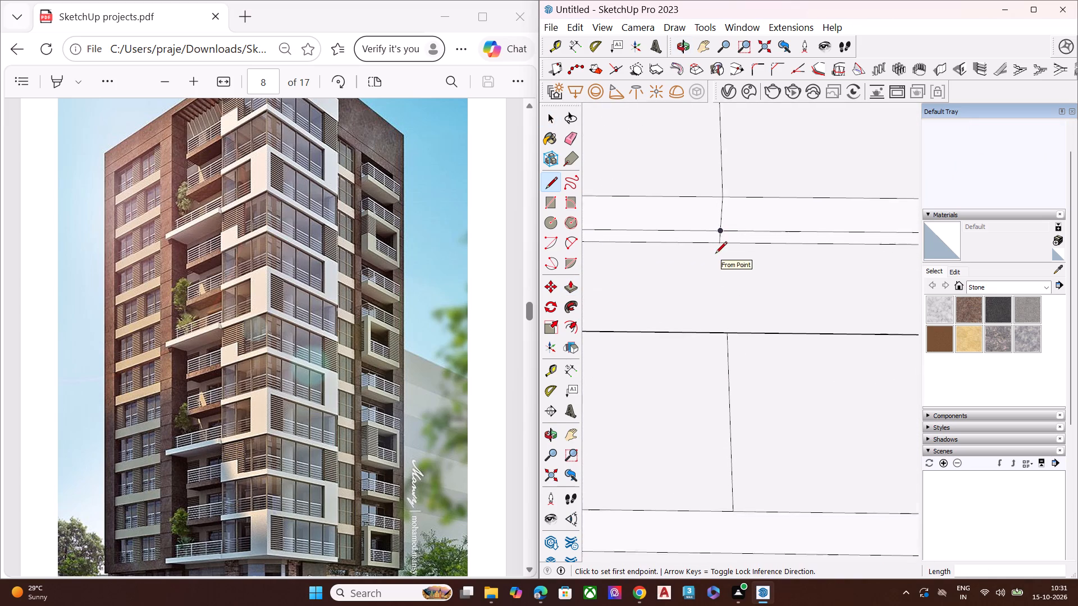
scroll(715, 254, up, 2)
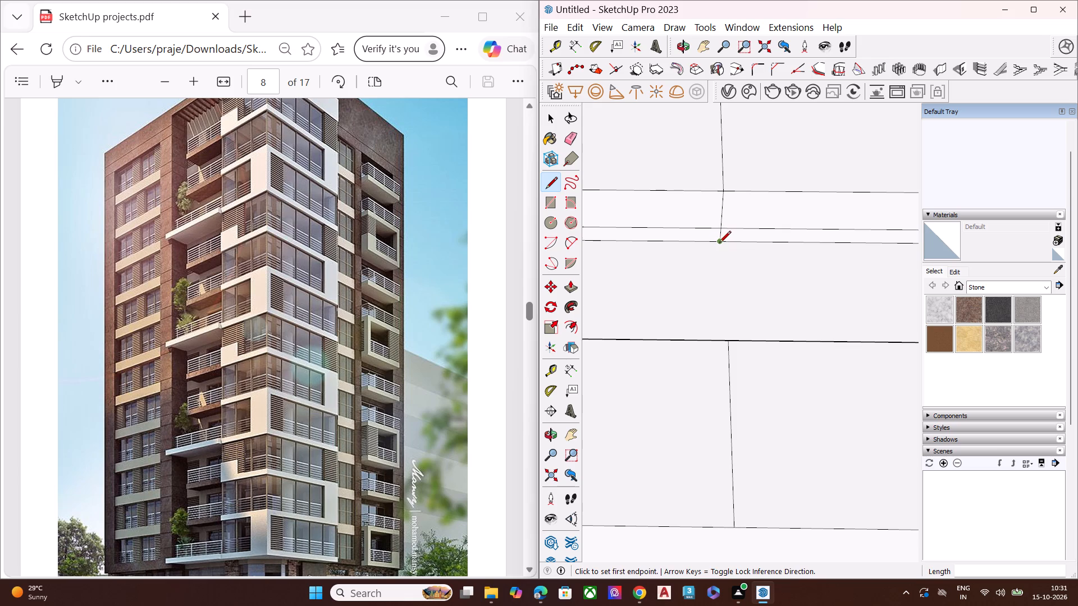
click(719, 244)
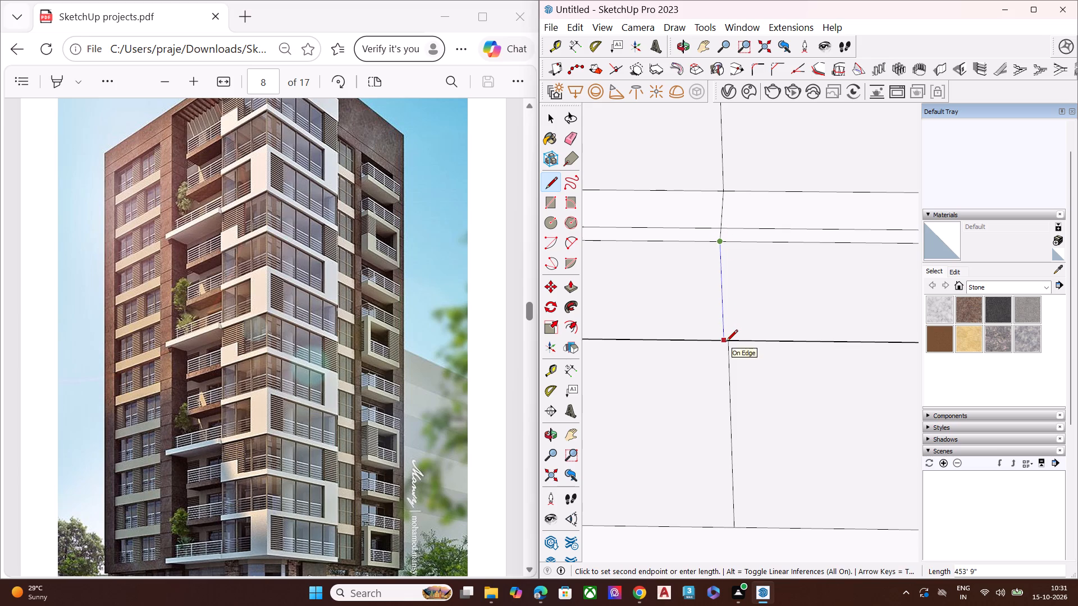
middle_drag(726, 342, 760, 57)
scroll(760, 57, up, 1)
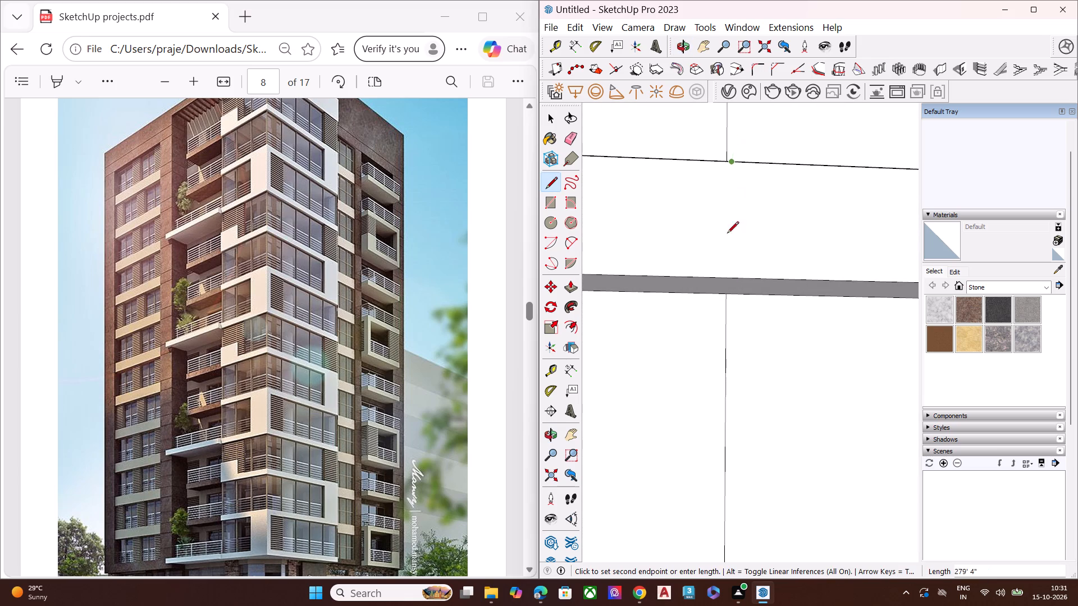
click(731, 281)
Draw a 269' 9 1/2" line across the top band's underside to the recessed panel's near edge on the wall.
middle_drag(723, 289, 776, 100)
scroll(757, 181, up, 9)
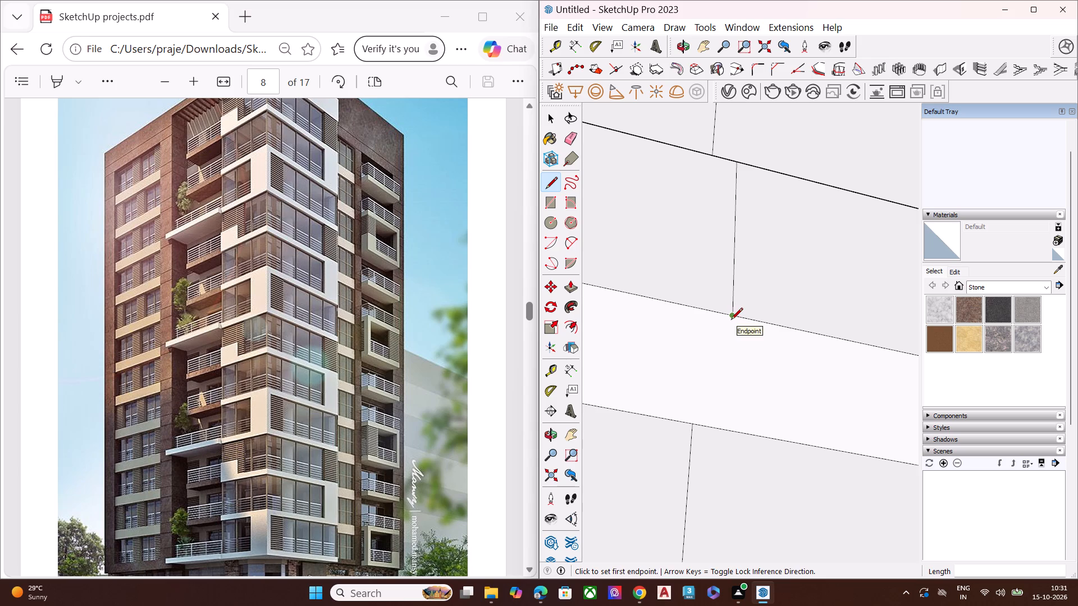
click(731, 320)
click(696, 421)
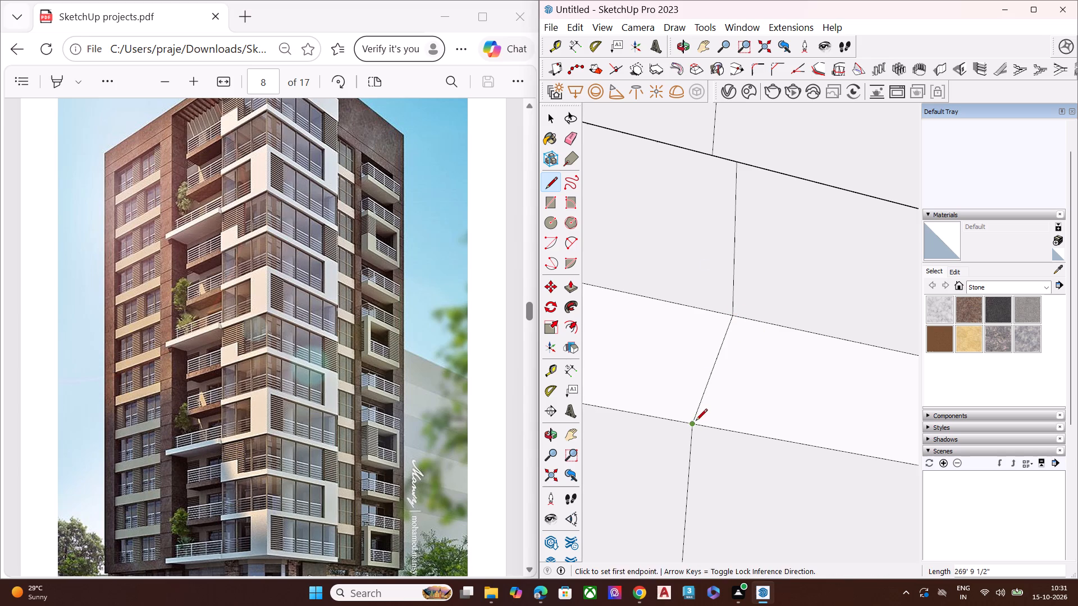
Delete the leftover lengthwise edge on the top band's upper face along the wall strip.
key(space)
scroll(688, 336, down, 4)
scroll(694, 334, up, 1)
scroll(695, 333, down, 2)
scroll(700, 333, up, 1)
scroll(712, 329, down, 1)
middle_drag(738, 301, 724, 384)
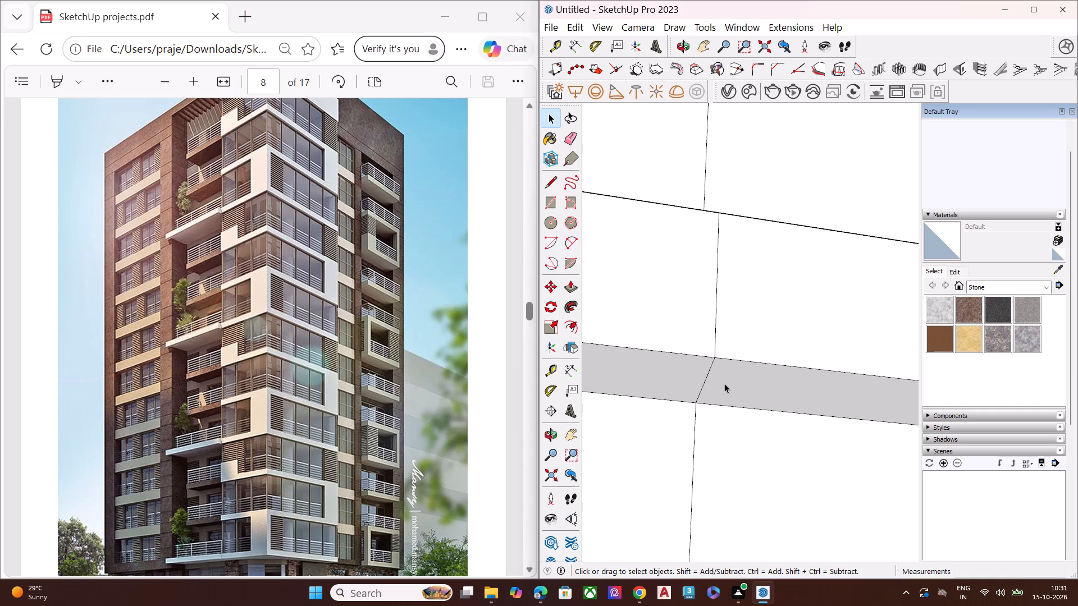
scroll(657, 308, down, 16)
middle_drag(690, 316, 647, 500)
scroll(673, 343, up, 9)
middle_drag(697, 305, 710, 521)
scroll(689, 291, down, 1)
scroll(691, 290, up, 7)
scroll(732, 291, down, 7)
scroll(666, 255, up, 6)
click(672, 291)
scroll(675, 291, down, 6)
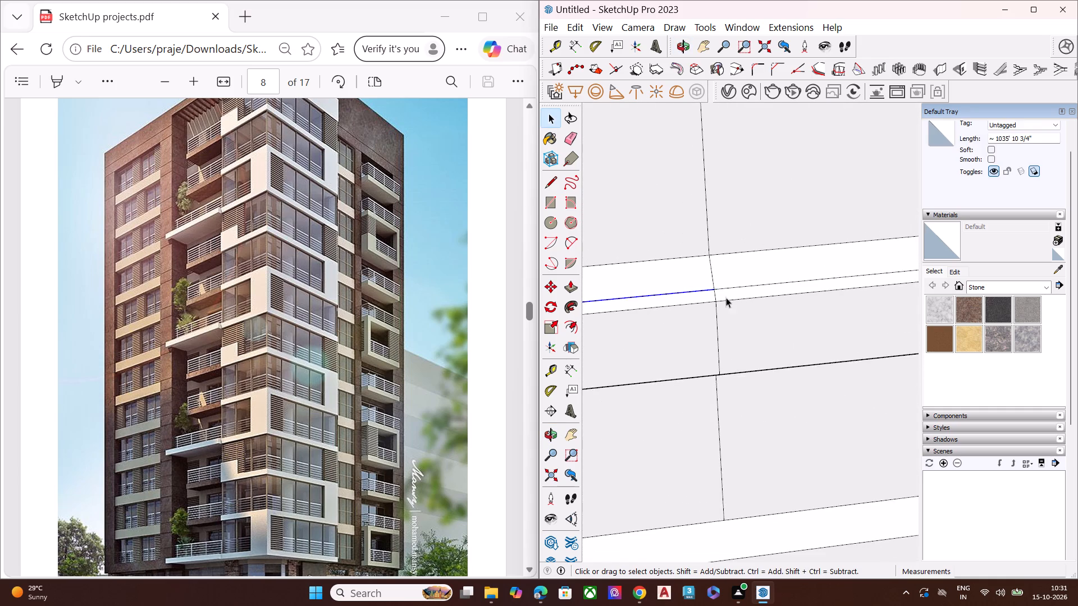
scroll(750, 286, down, 1)
scroll(750, 287, up, 1)
scroll(750, 287, down, 3)
key(Delete)
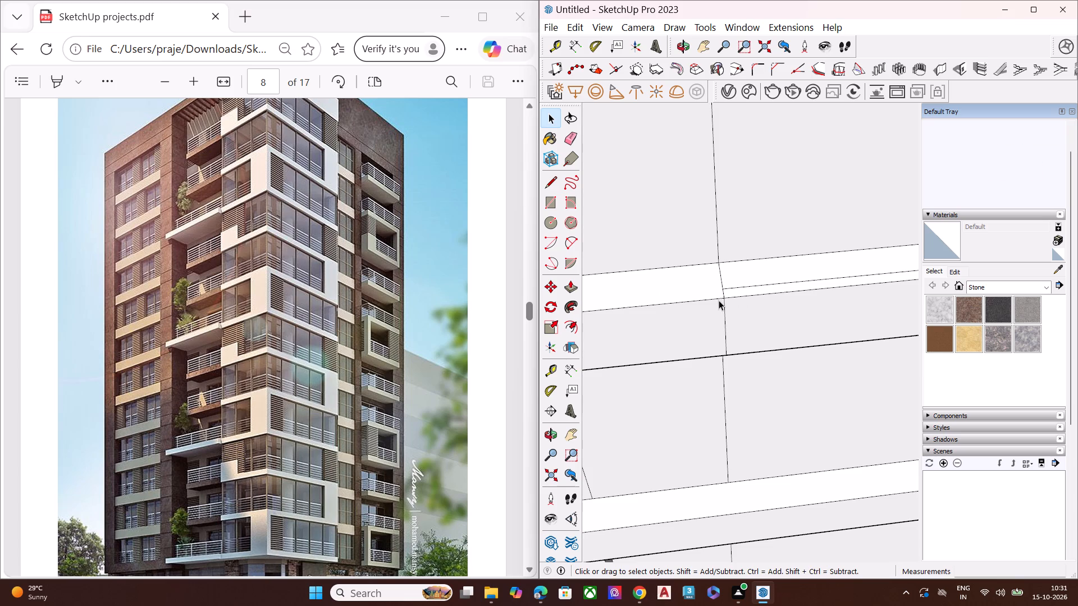
Select the top band's front and upper faces up to the dividing lines and examine their extent.
double_click(707, 317)
ctrl+double_click(703, 292)
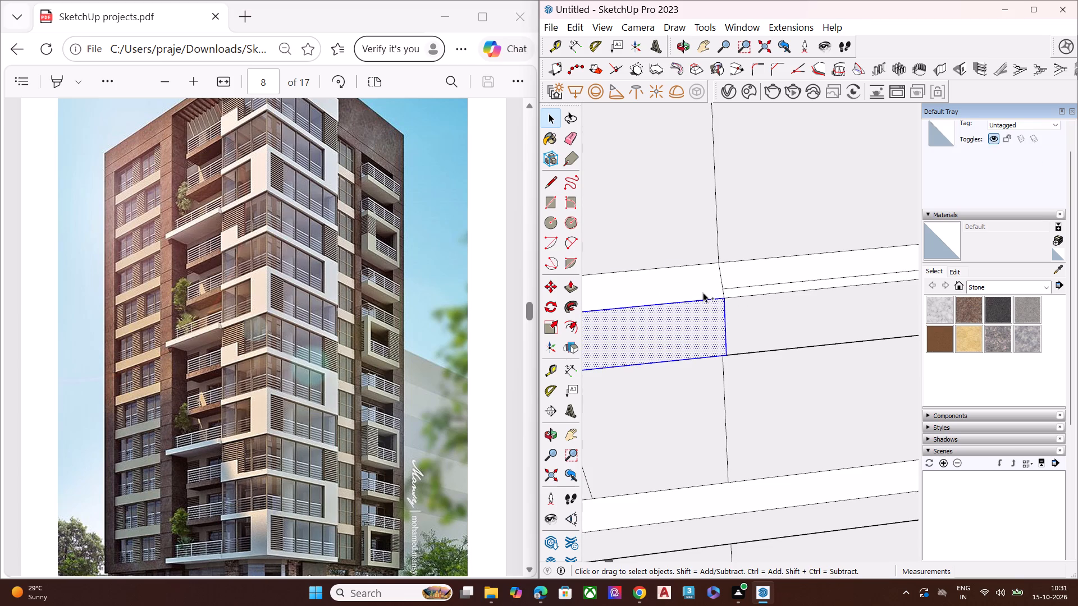
scroll(750, 281, down, 11)
scroll(691, 295, down, 1)
scroll(690, 295, up, 8)
middle_drag(722, 301, 716, 311)
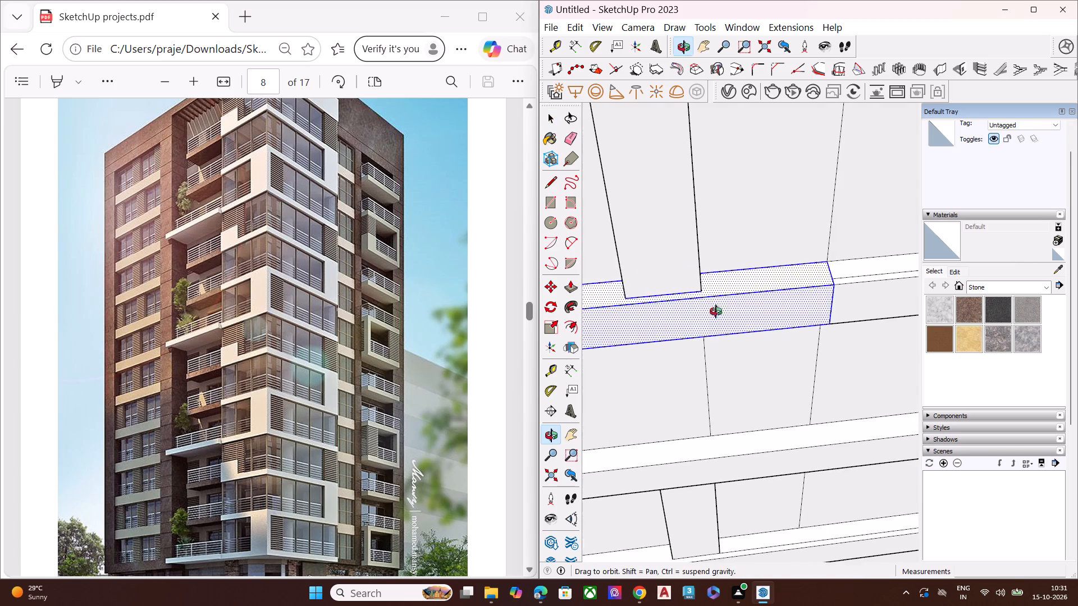
middle_drag(716, 311, 670, 360)
scroll(670, 360, up, 7)
scroll(715, 297, up, 1)
middle_drag(712, 322, 707, 315)
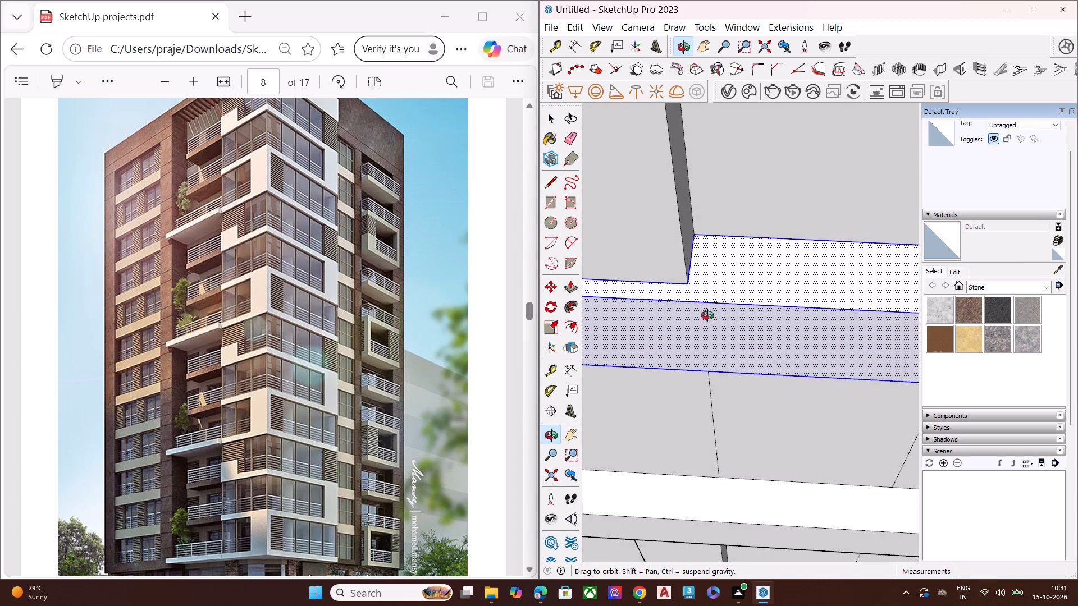
middle_drag(707, 315, 707, 315)
Draw a 269' 9 1/2" line across the top band's underside where the window panel meets the wall strip.
key(l)
middle_drag(699, 326, 734, 62)
scroll(720, 194, down, 7)
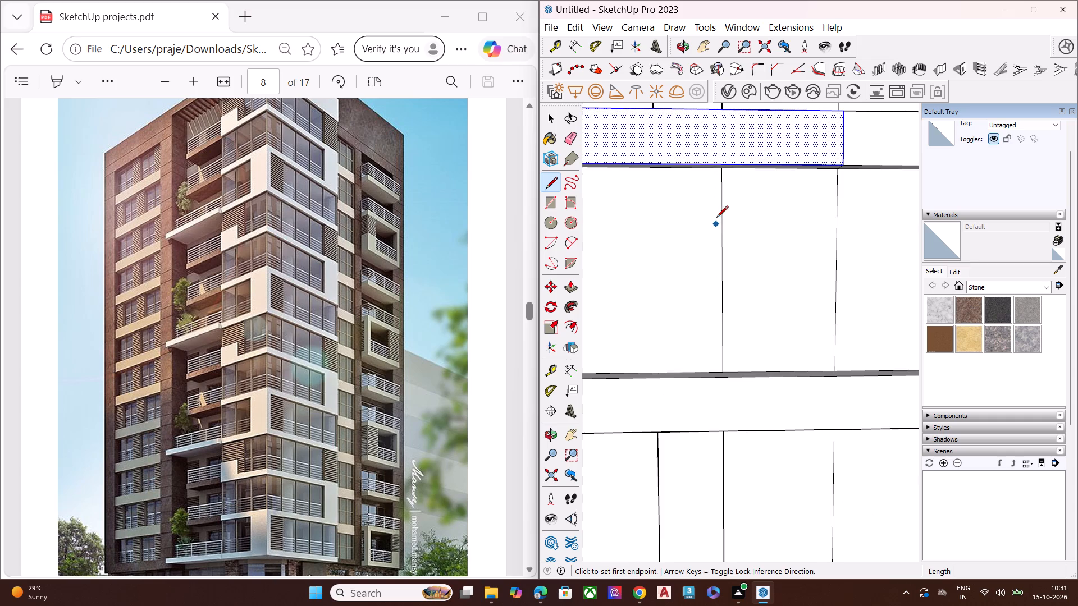
middle_drag(722, 198, 741, 110)
scroll(728, 157, up, 7)
click(715, 213)
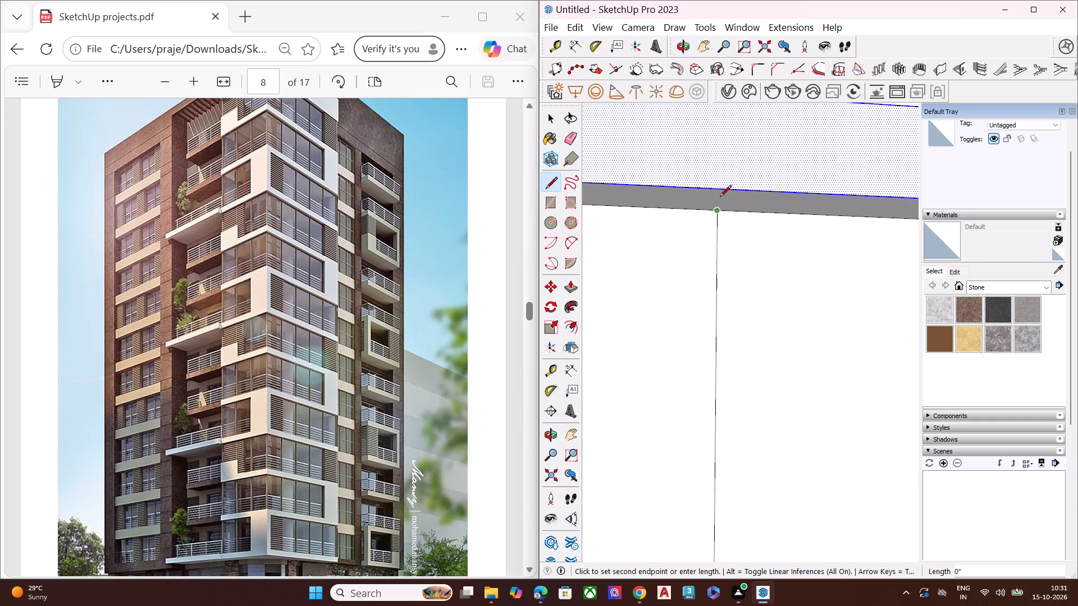
click(721, 190)
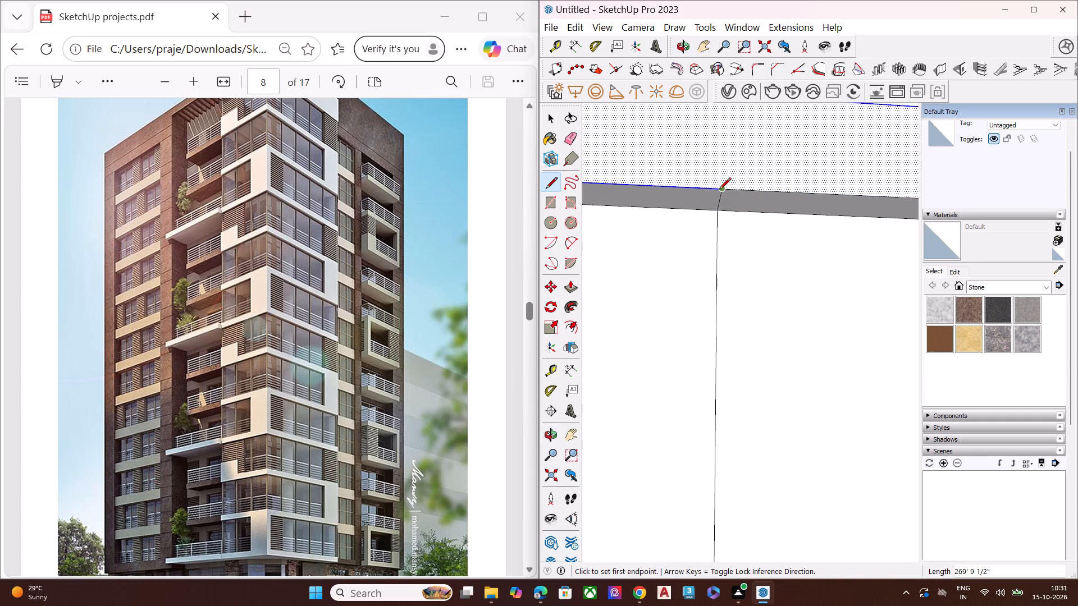
Draw a 453' 9" vertical line up the top band's front face, from the underside line's end to the upper front edge.
click(719, 190)
scroll(720, 169, down, 10)
middle_drag(717, 137, 701, 289)
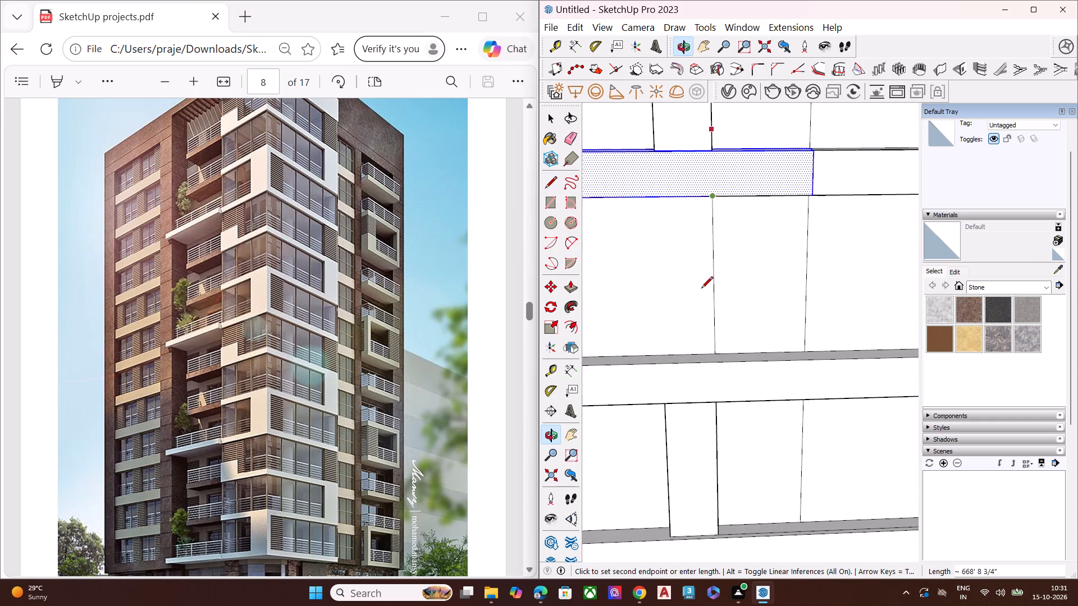
scroll(710, 162, up, 7)
scroll(719, 154, down, 4)
middle_drag(719, 144, 692, 279)
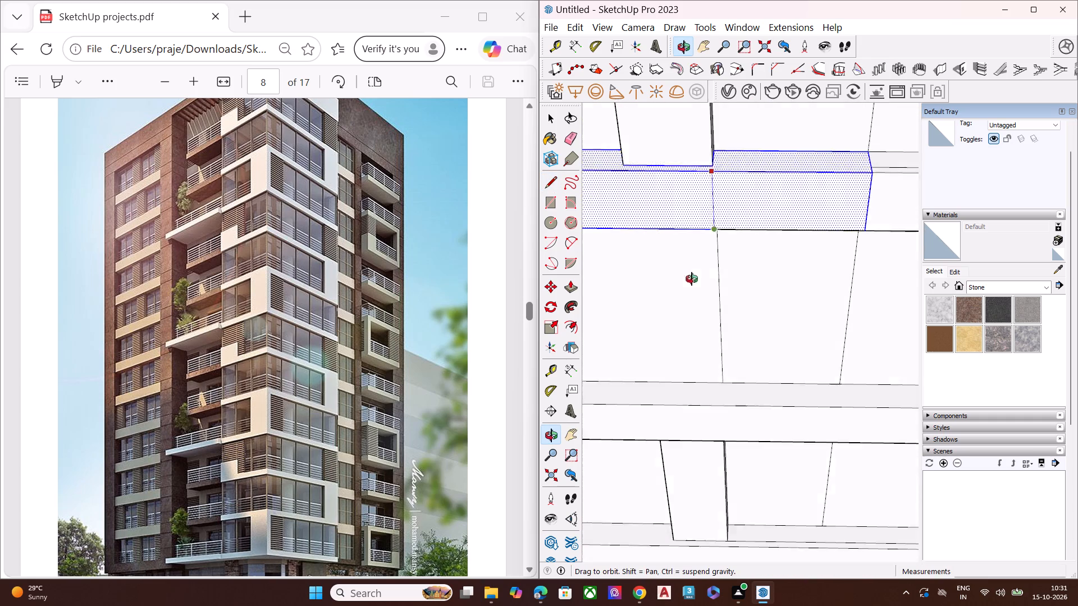
middle_drag(692, 279, 691, 296)
scroll(708, 215, up, 8)
scroll(722, 164, down, 7)
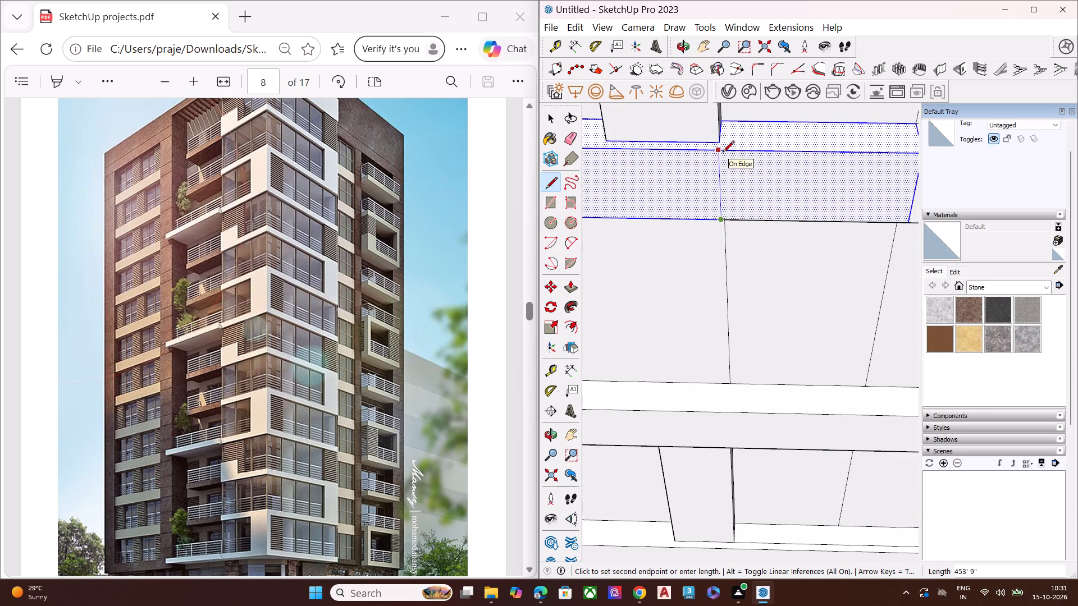
scroll(672, 192, down, 4)
scroll(672, 192, up, 1)
scroll(672, 192, down, 5)
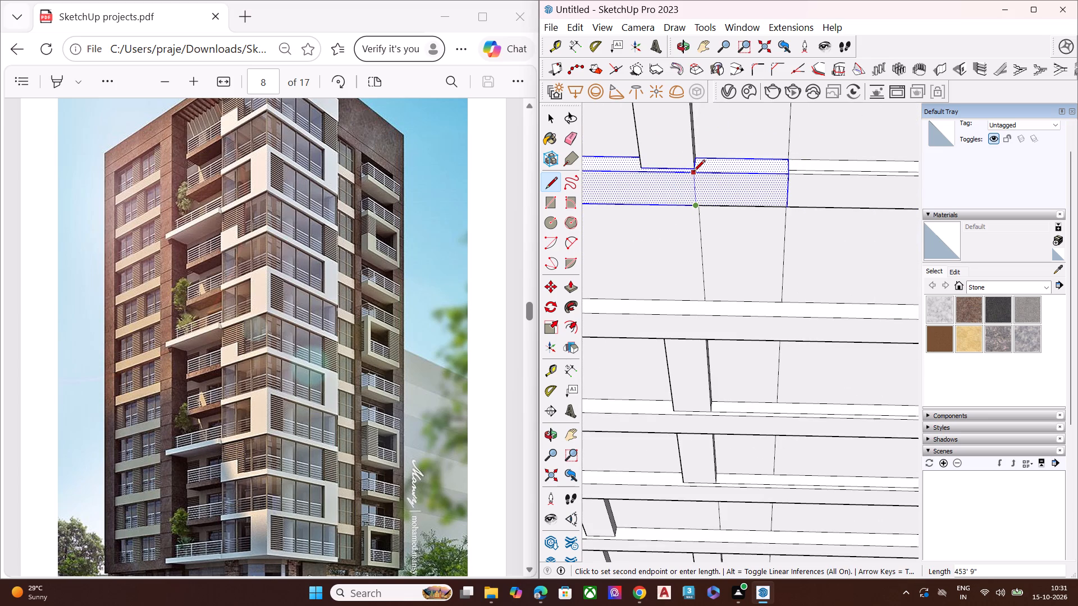
scroll(693, 172, down, 1)
scroll(693, 172, up, 1)
scroll(693, 172, down, 5)
scroll(693, 172, up, 16)
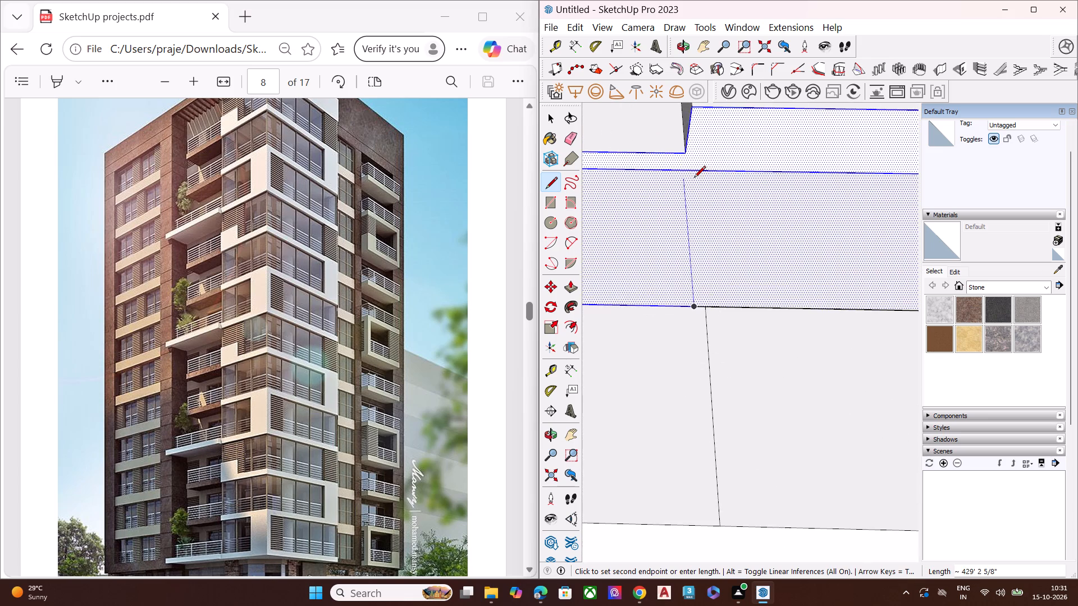
scroll(692, 182, down, 6)
scroll(691, 183, up, 2)
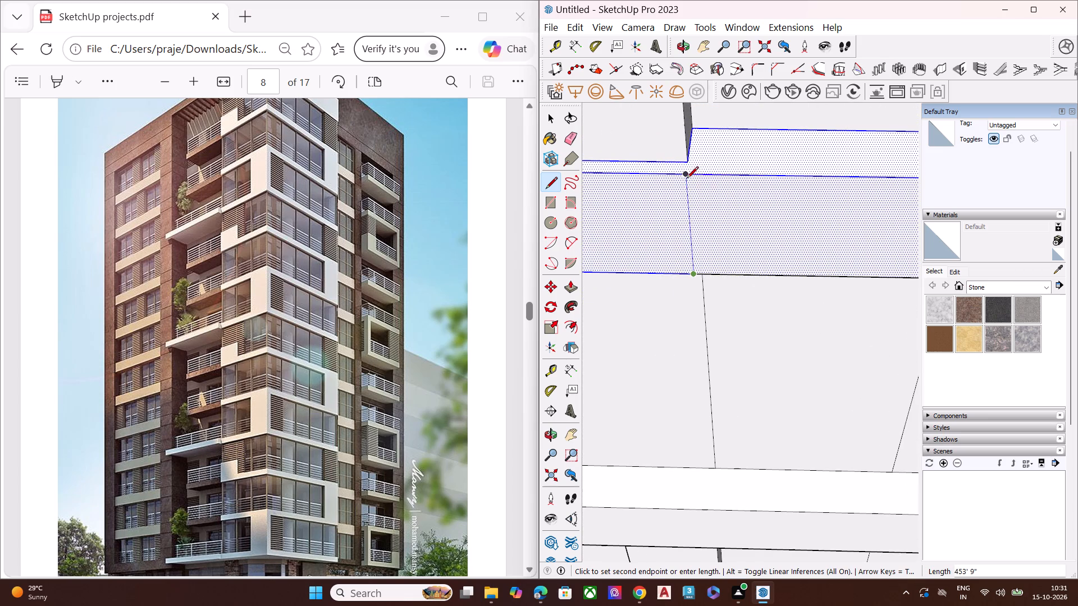
click(687, 178)
Draw a 67' 1 1/2" line on the top band's upper face from the mullion's bottom corner to the front edge.
click(687, 160)
click(683, 175)
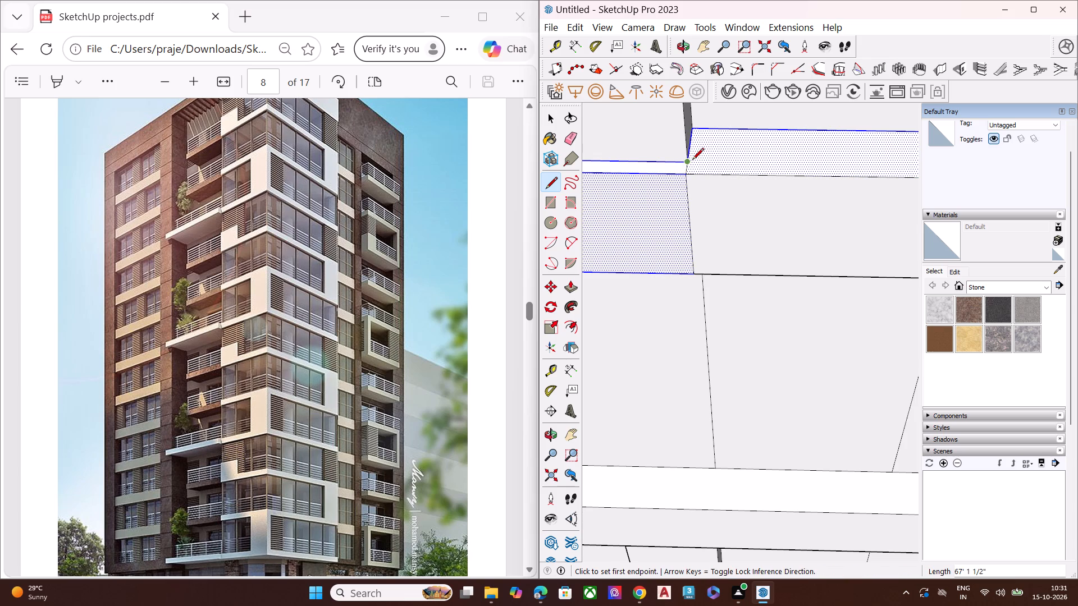
middle_drag(695, 132, 637, 235)
scroll(657, 258, up, 5)
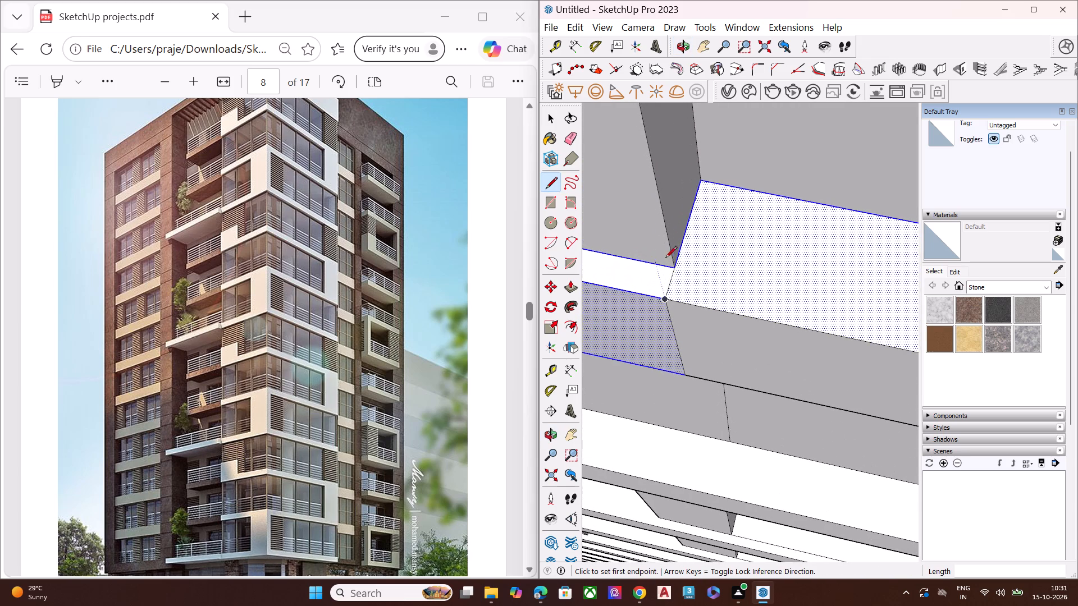
Draw a 202' 8" line on the top band's upper face along the mullion's base, from its front corner to the wall.
click(672, 269)
click(701, 178)
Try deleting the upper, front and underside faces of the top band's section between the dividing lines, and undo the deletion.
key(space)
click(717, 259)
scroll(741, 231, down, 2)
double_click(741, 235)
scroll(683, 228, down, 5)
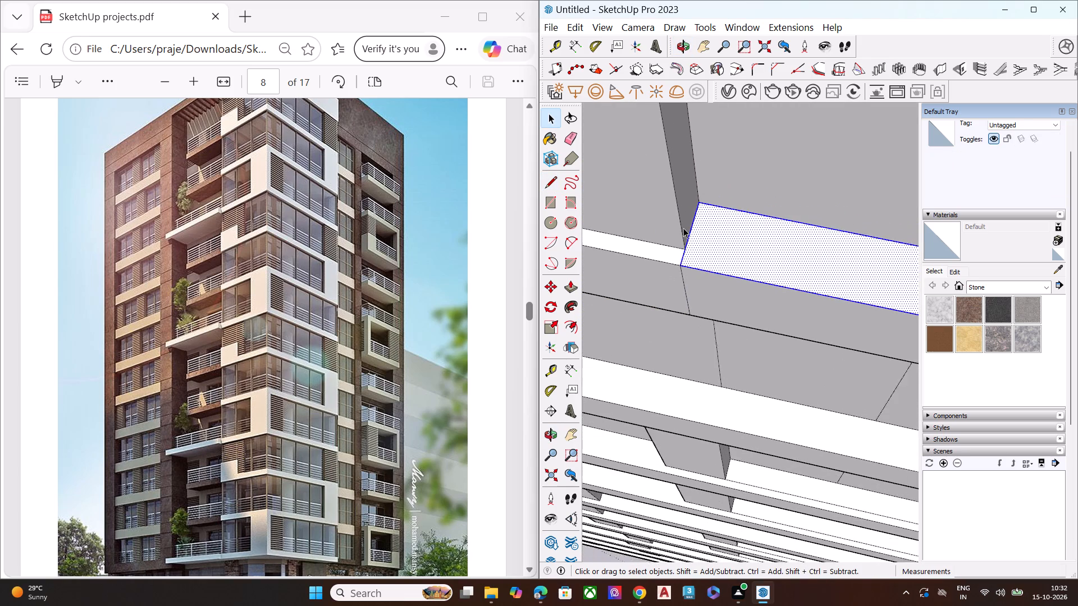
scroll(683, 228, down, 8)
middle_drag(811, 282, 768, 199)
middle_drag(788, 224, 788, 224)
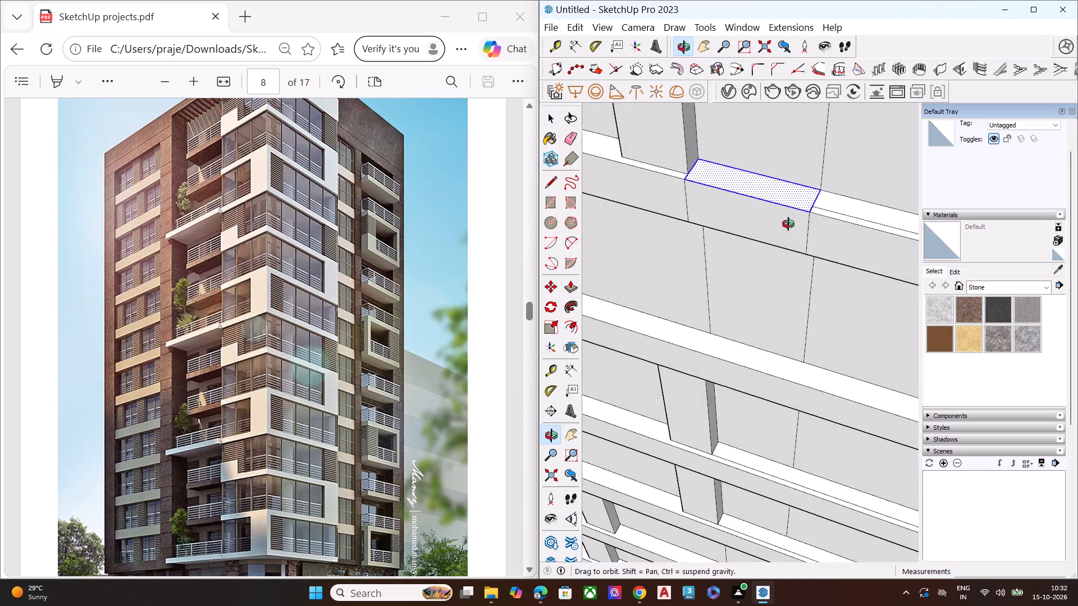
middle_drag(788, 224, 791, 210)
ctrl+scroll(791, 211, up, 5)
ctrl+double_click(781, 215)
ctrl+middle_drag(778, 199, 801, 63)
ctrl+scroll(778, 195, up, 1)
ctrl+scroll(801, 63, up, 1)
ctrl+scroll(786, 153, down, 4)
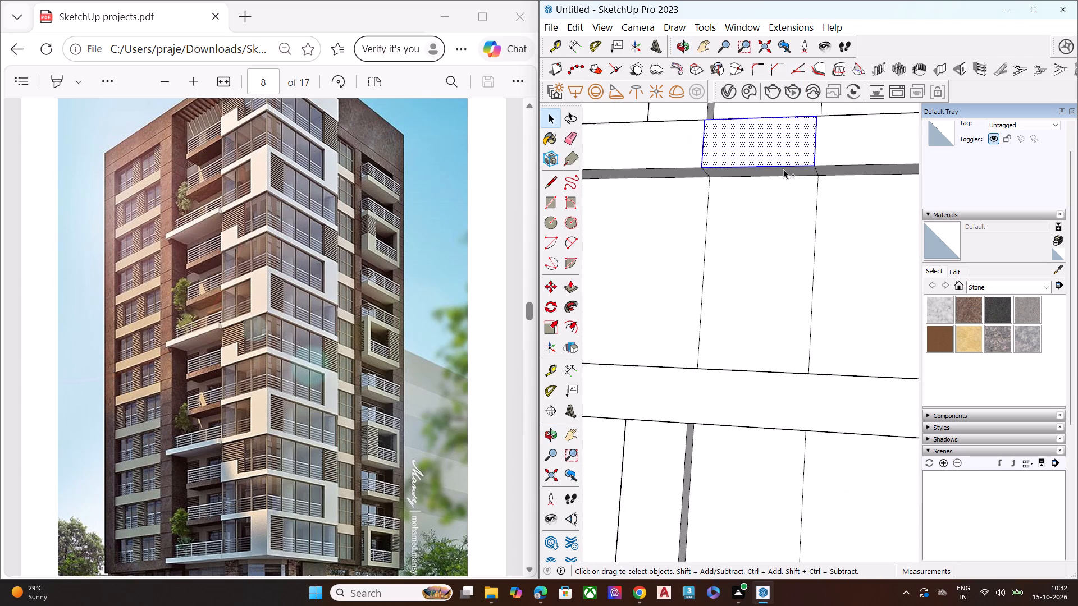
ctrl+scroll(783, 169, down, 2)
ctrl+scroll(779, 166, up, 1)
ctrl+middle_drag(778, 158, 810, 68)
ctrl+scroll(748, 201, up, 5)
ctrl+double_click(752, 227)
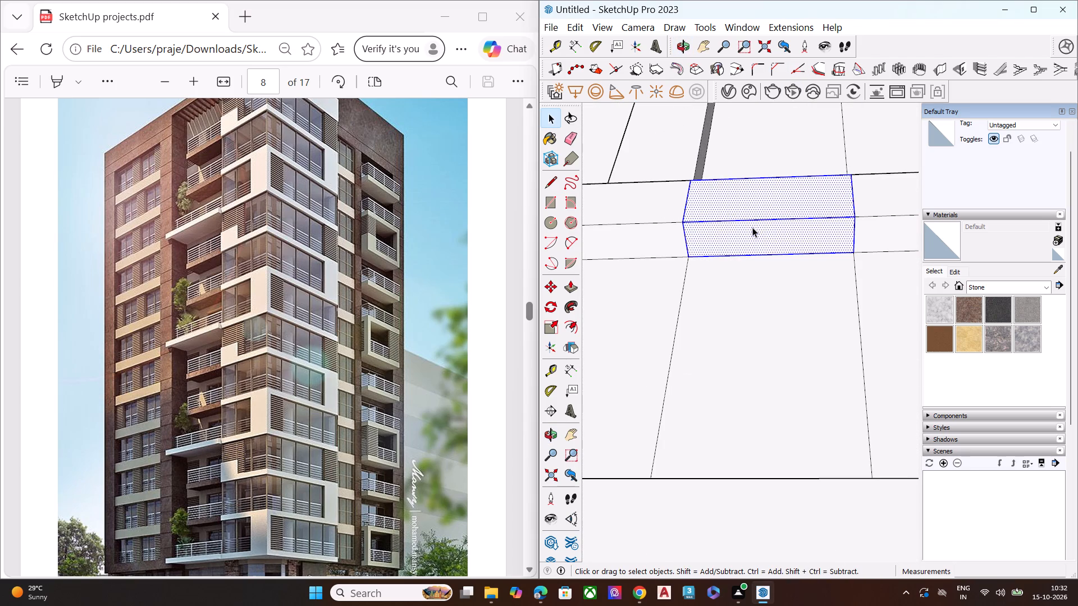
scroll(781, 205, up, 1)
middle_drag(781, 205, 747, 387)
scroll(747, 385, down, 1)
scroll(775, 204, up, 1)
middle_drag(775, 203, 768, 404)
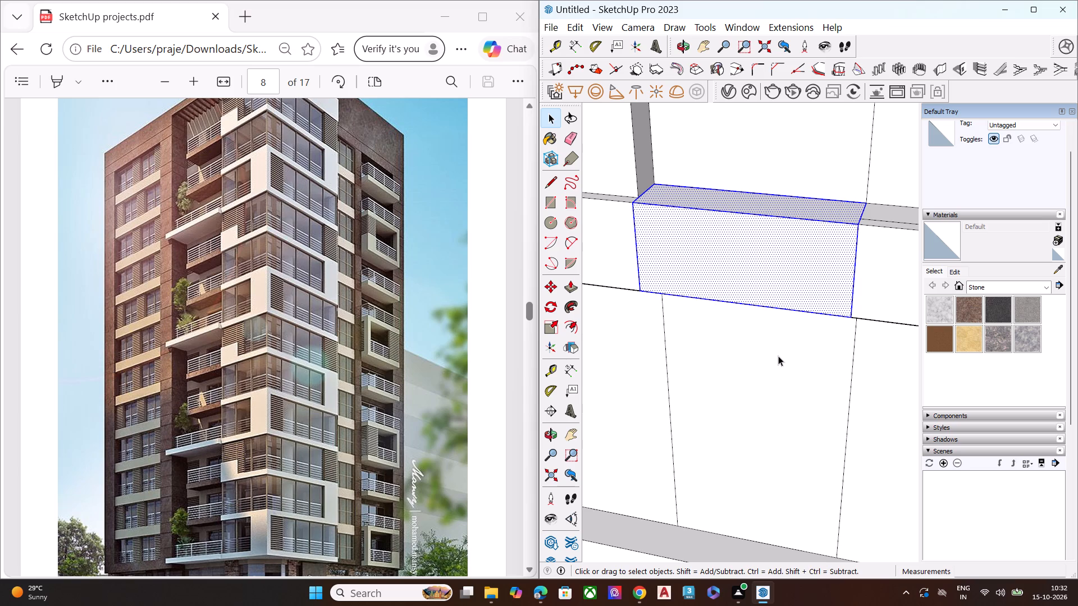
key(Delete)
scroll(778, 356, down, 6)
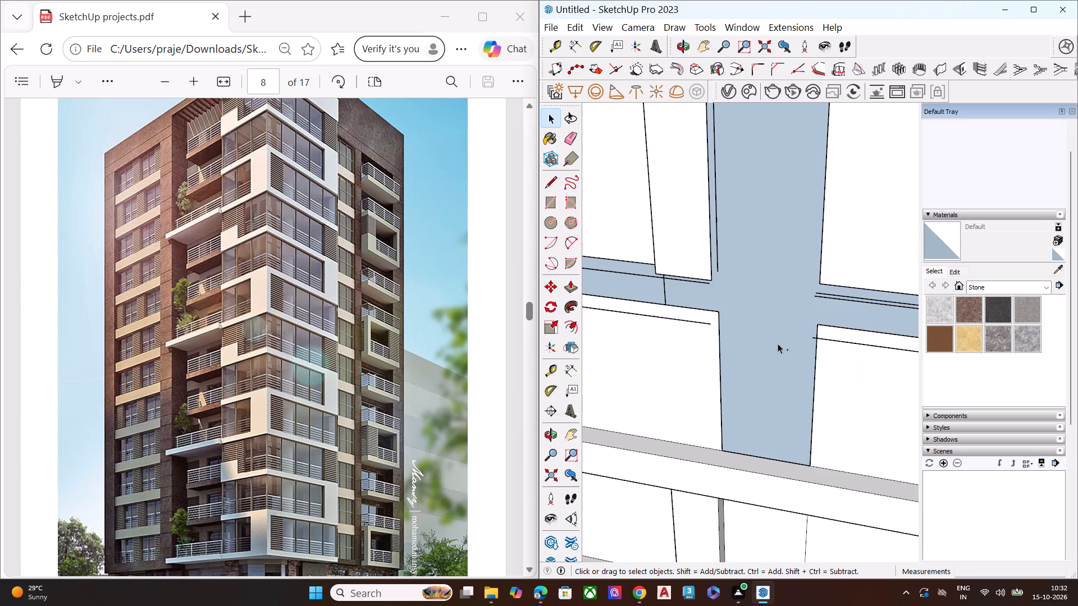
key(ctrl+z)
Push the top band's front face between the dividing lines back to the wall strip's plane.
key(space)
scroll(750, 309, up, 5)
click(750, 309)
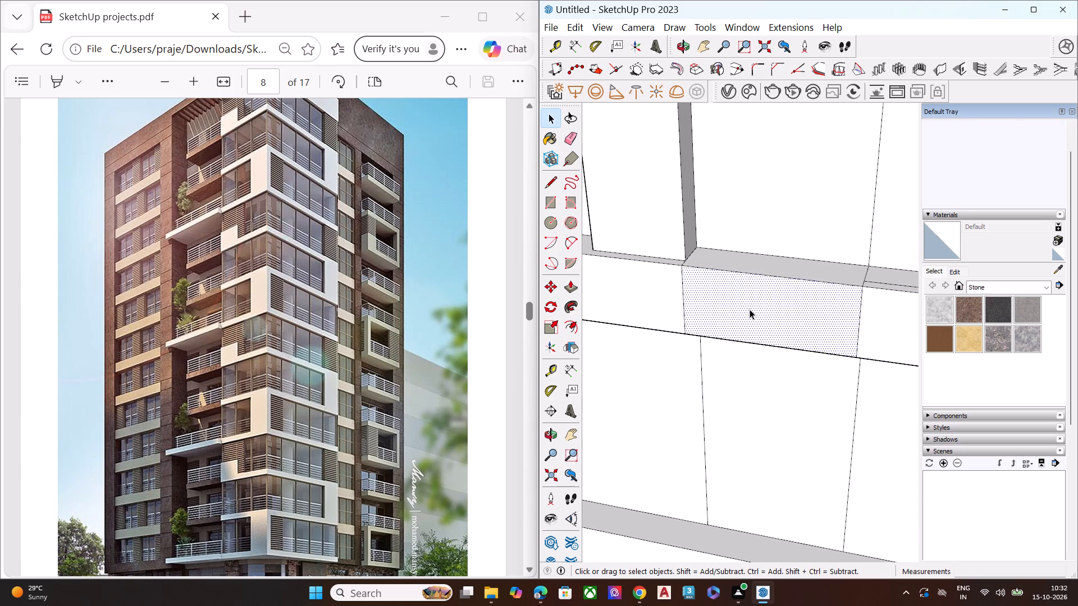
key(p)
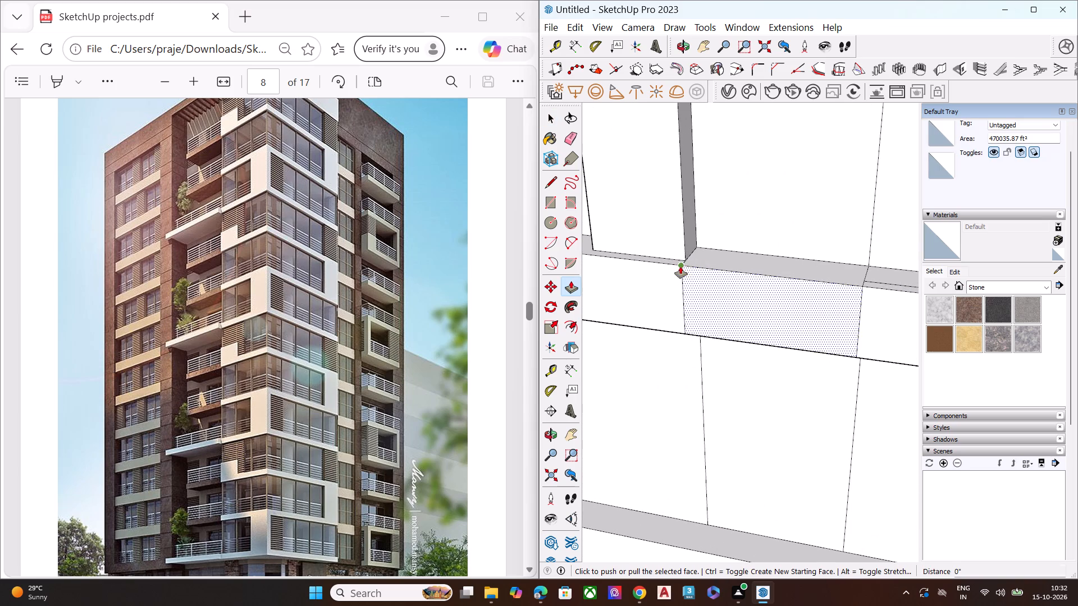
click(680, 267)
click(700, 242)
key(space)
Draw a 269' 9 1/2" line across the second band's upper face, from the wall strip's mullion-side edge to the band's front edge.
scroll(755, 271, down, 7)
middle_drag(777, 301, 796, 305)
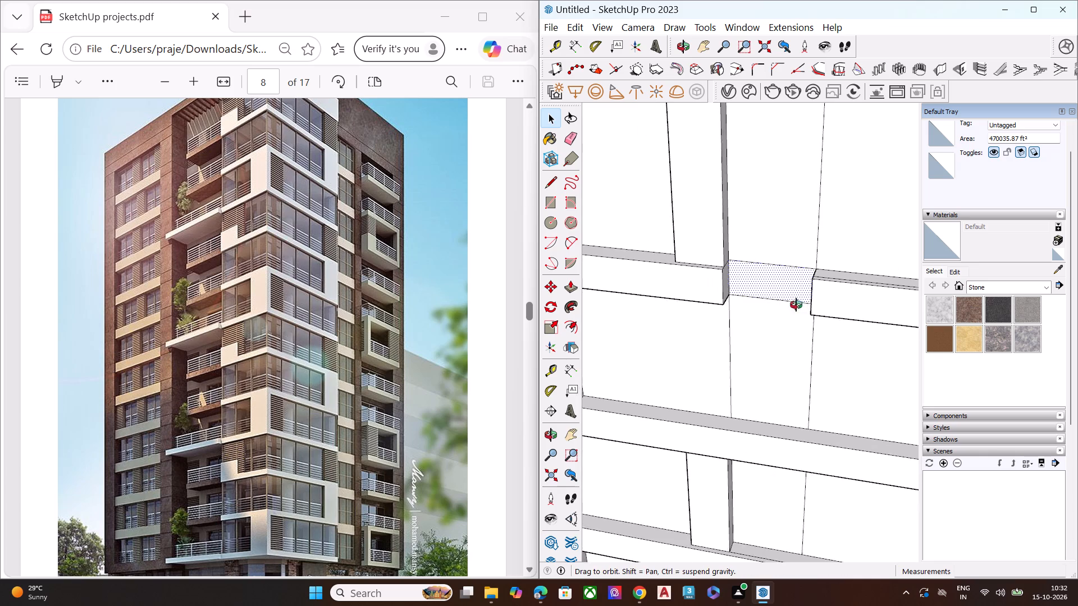
middle_drag(796, 305, 892, 272)
scroll(856, 268, up, 1)
scroll(757, 265, down, 9)
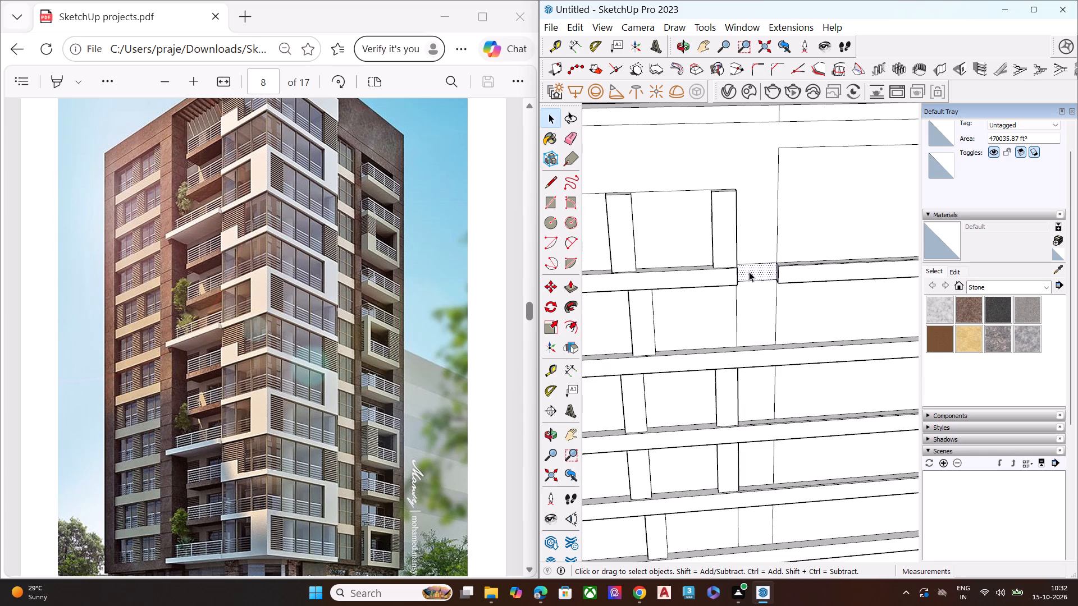
scroll(755, 359, down, 1)
scroll(755, 359, up, 8)
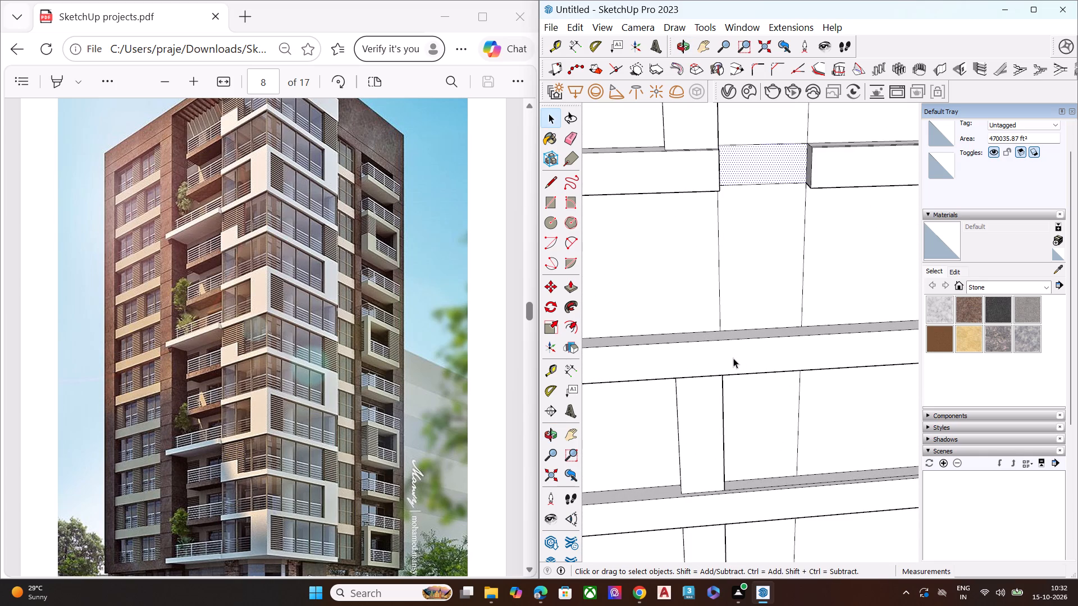
middle_drag(748, 284, 733, 405)
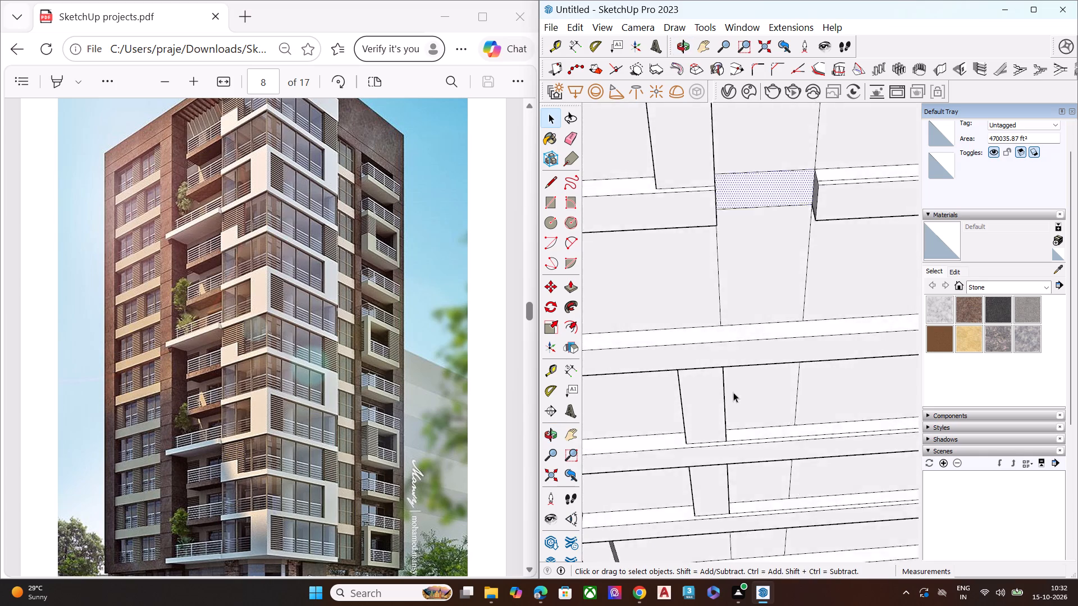
scroll(733, 380, up, 6)
key(l)
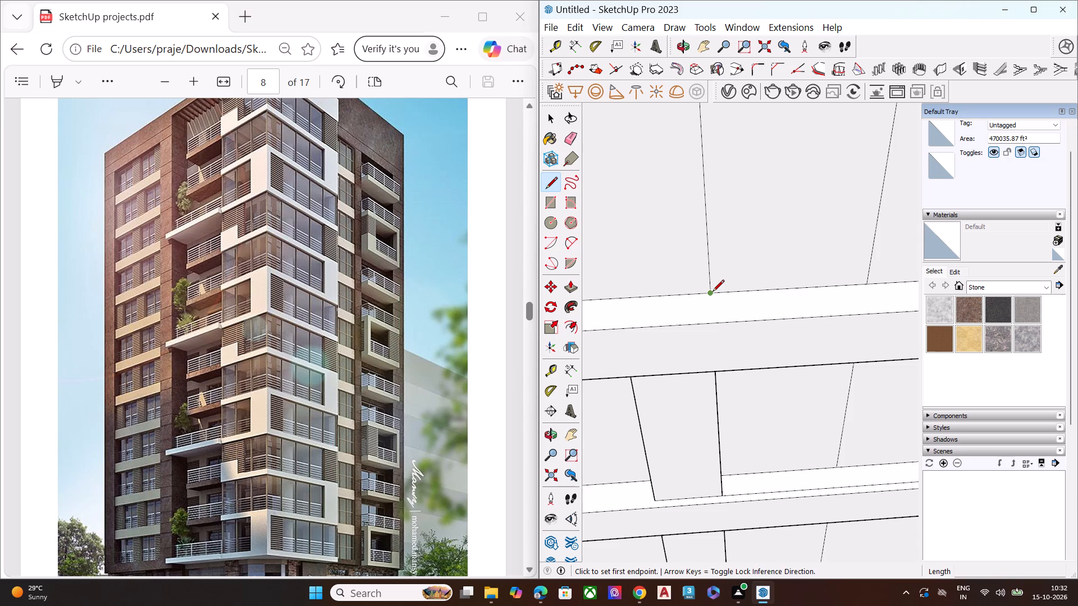
click(712, 292)
click(714, 325)
Draw a 483' 9 1/2" vertical line down the second band's front face, from the upper-face line's end to the lower edge.
middle_drag(713, 358, 721, 275)
scroll(721, 274, up, 5)
scroll(714, 280, down, 1)
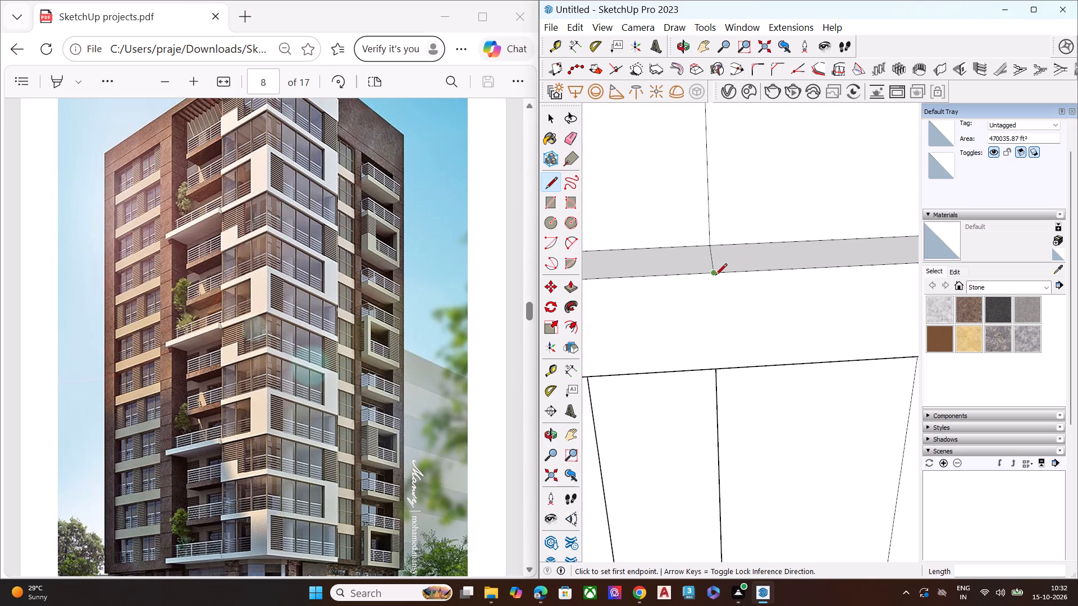
click(714, 274)
click(714, 373)
Draw a 67' 1 1/2" line on the second band's underside, from the vertical line's lower end to the mullion's top corner.
scroll(727, 313, down, 5)
middle_drag(714, 356, 716, 223)
scroll(718, 284, up, 11)
middle_drag(724, 308, 742, 162)
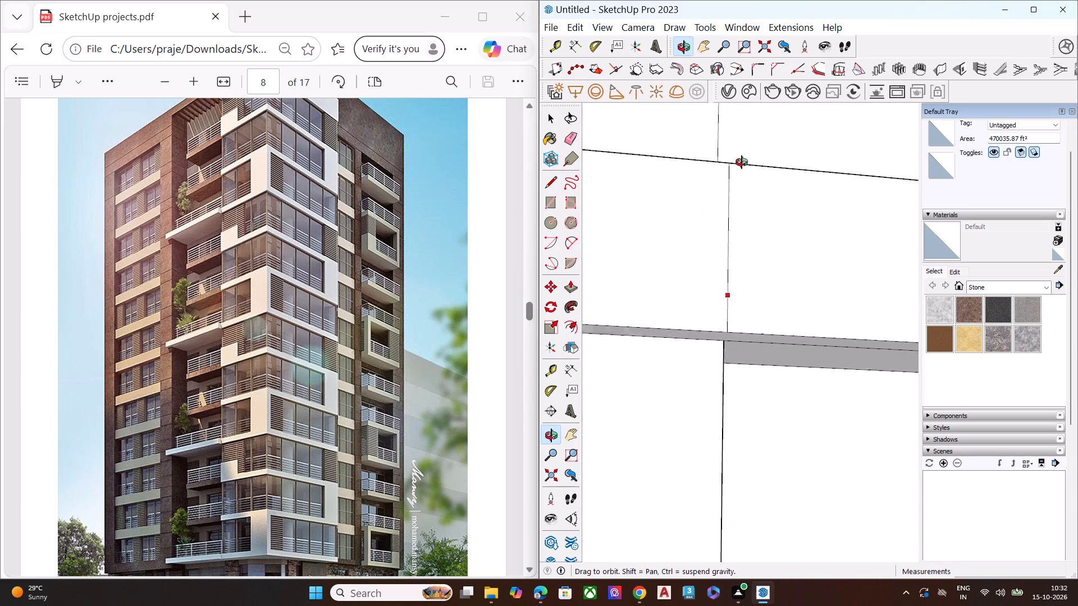
middle_drag(742, 162, 771, 90)
scroll(728, 287, up, 3)
scroll(728, 289, down, 1)
scroll(728, 289, up, 6)
click(734, 346)
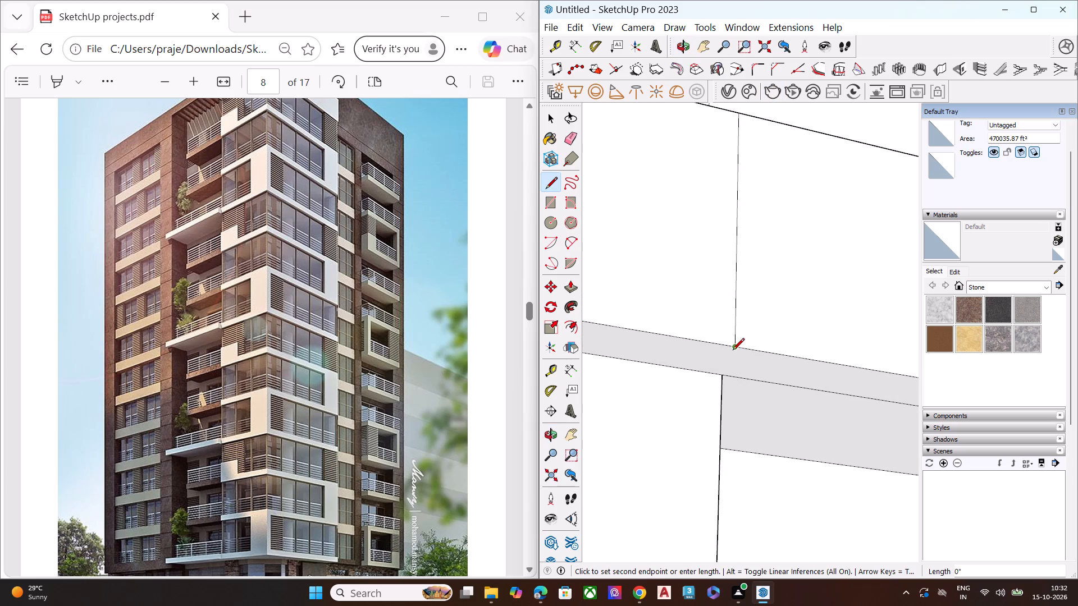
click(734, 350)
click(725, 377)
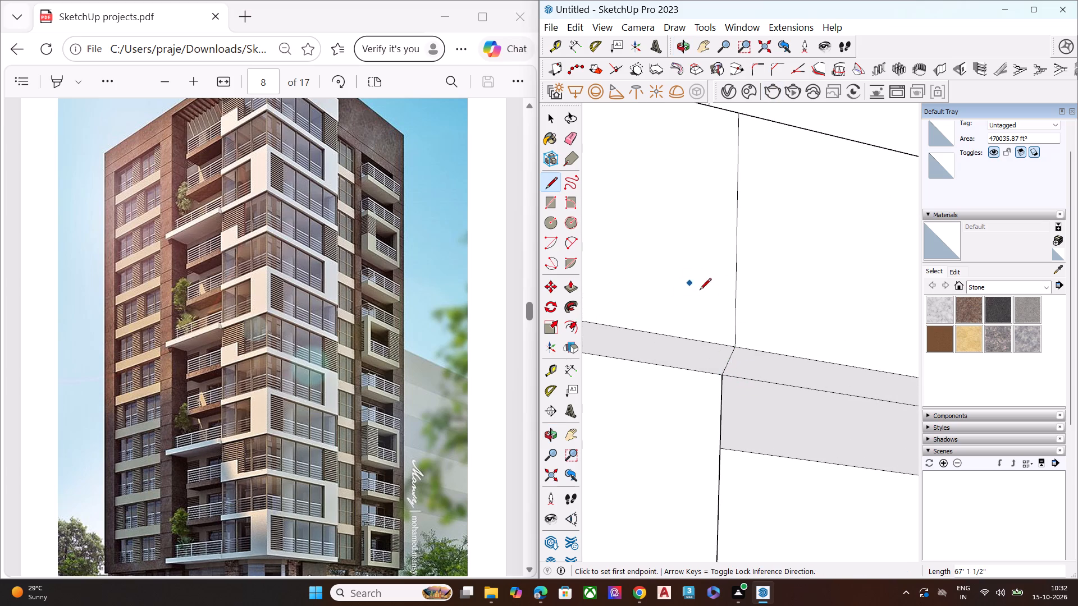
Draw a 202' 8" line on the second band's underside along the mullion's side, from its front corner to the wall.
middle_drag(716, 291, 721, 361)
scroll(700, 267, down, 10)
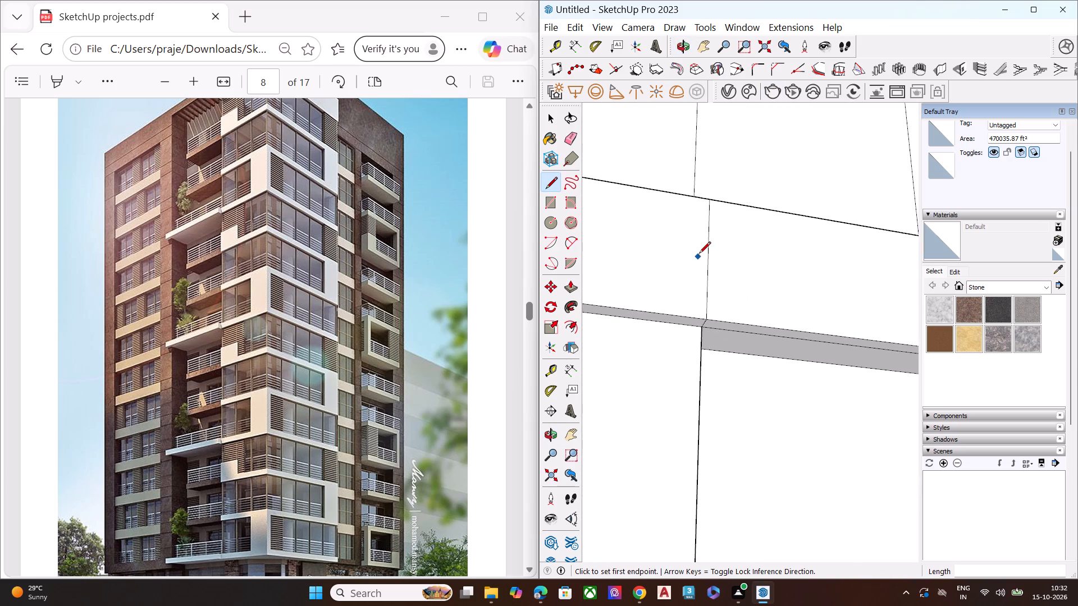
scroll(699, 254, down, 6)
scroll(699, 254, up, 1)
scroll(700, 259, down, 1)
middle_drag(781, 277, 551, 112)
scroll(714, 305, up, 7)
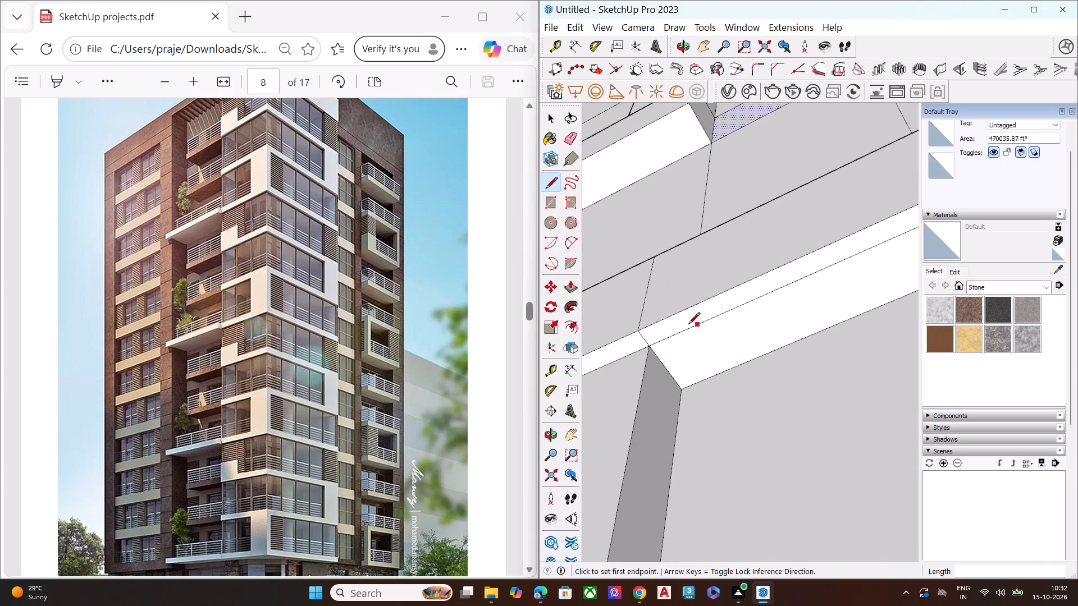
drag(651, 348, 665, 359)
click(684, 385)
Draw 202' 8" and 67' 1 1/2" lines across the second band's underside, from the wall strip's other edge to the band's front.
scroll(638, 318, down, 6)
scroll(818, 287, up, 1)
click(825, 290)
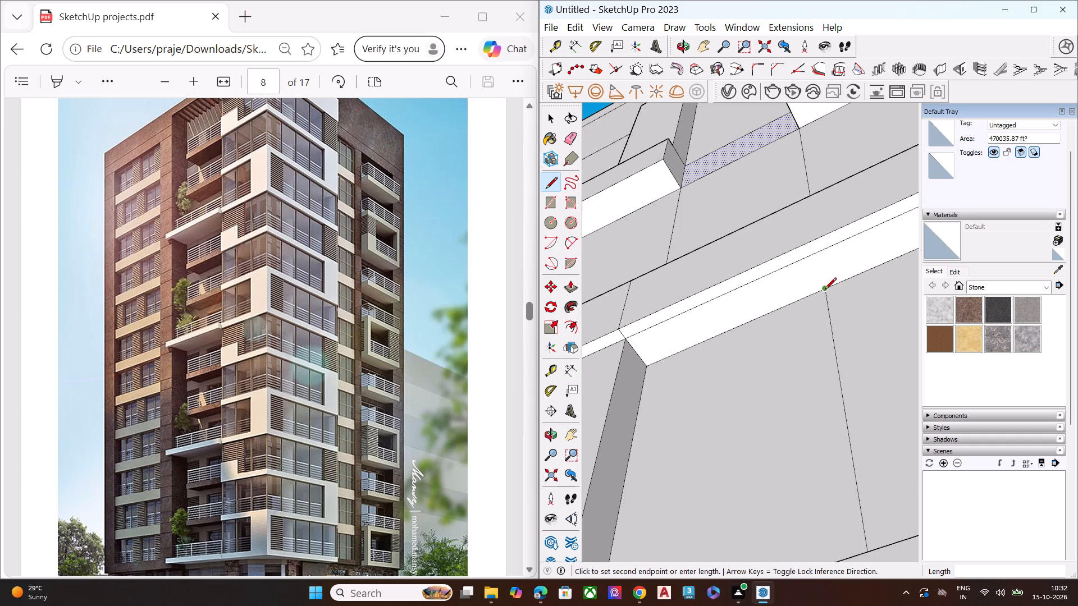
click(808, 255)
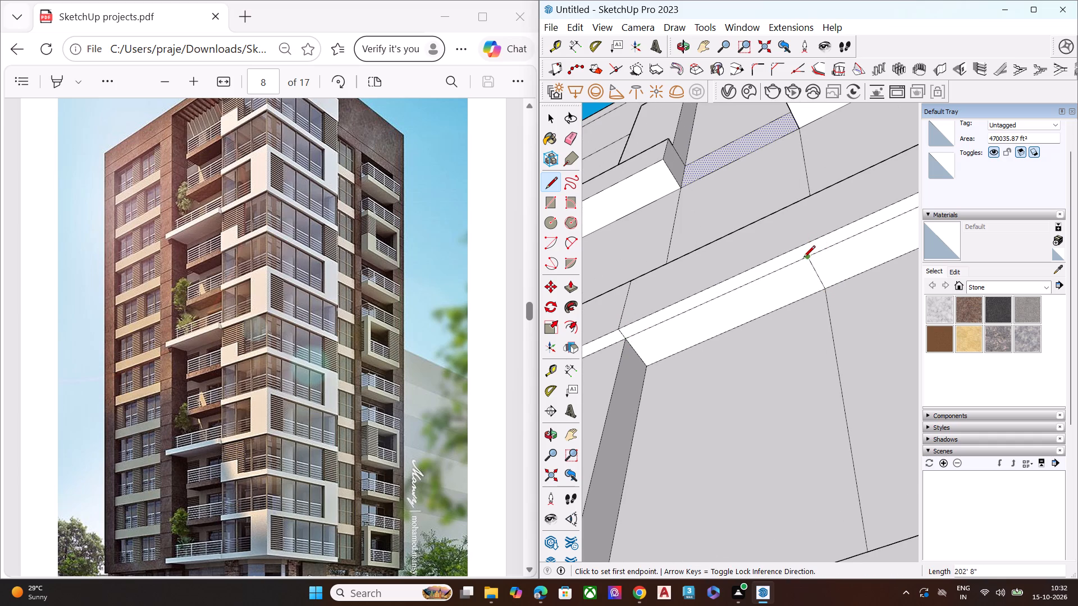
click(807, 256)
click(801, 246)
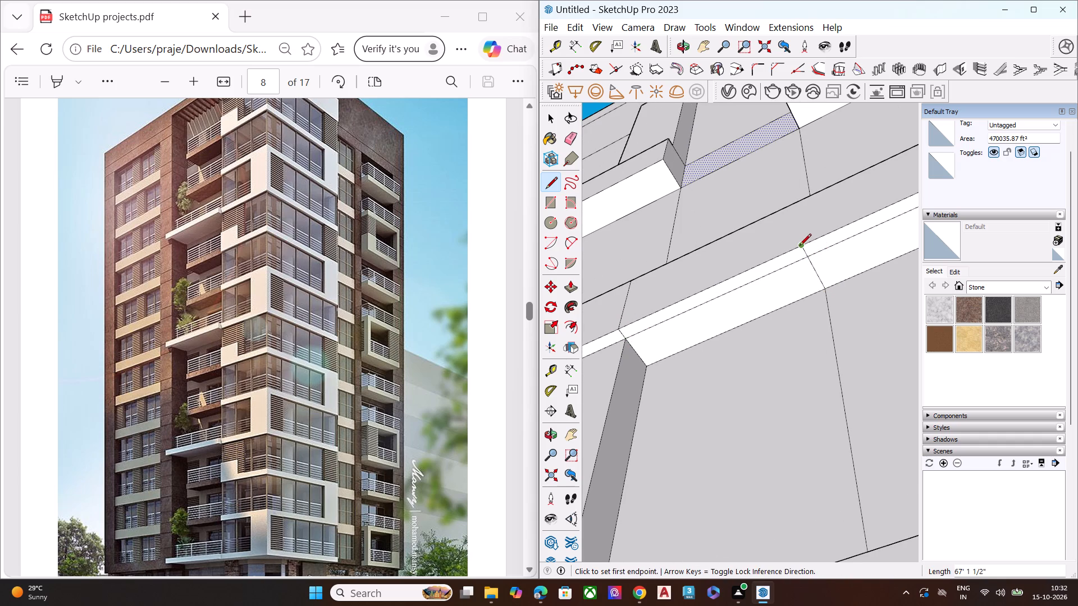
Continue this dividing line 483' 9 1/2" up the second band's front face and across its upper face to the wall strip's edge.
click(800, 246)
middle_drag(801, 189, 800, 423)
scroll(802, 412, up, 6)
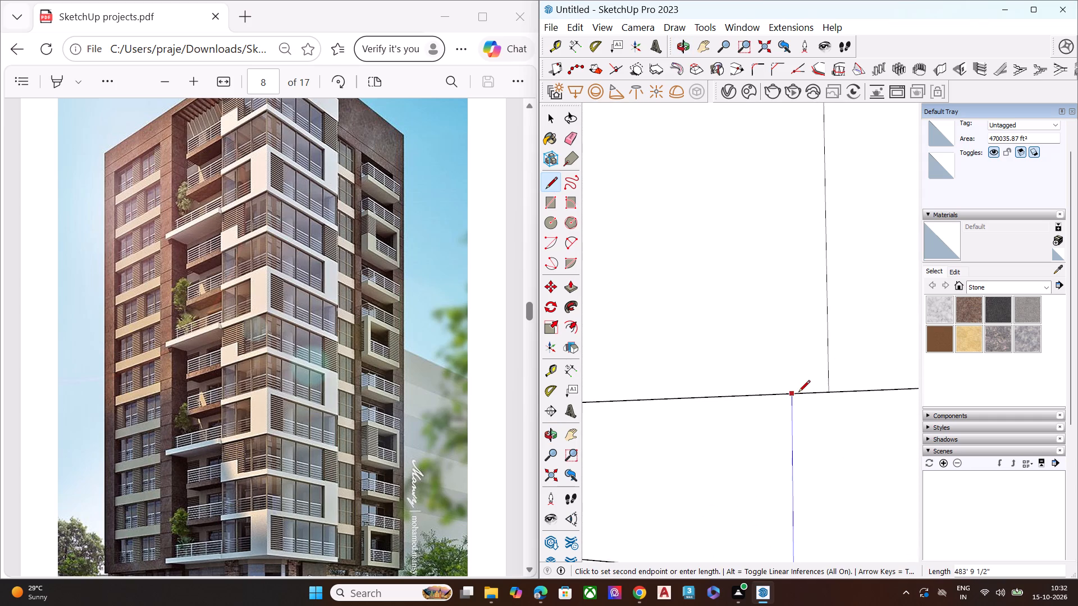
click(797, 393)
middle_drag(805, 387, 784, 584)
scroll(786, 504, up, 1)
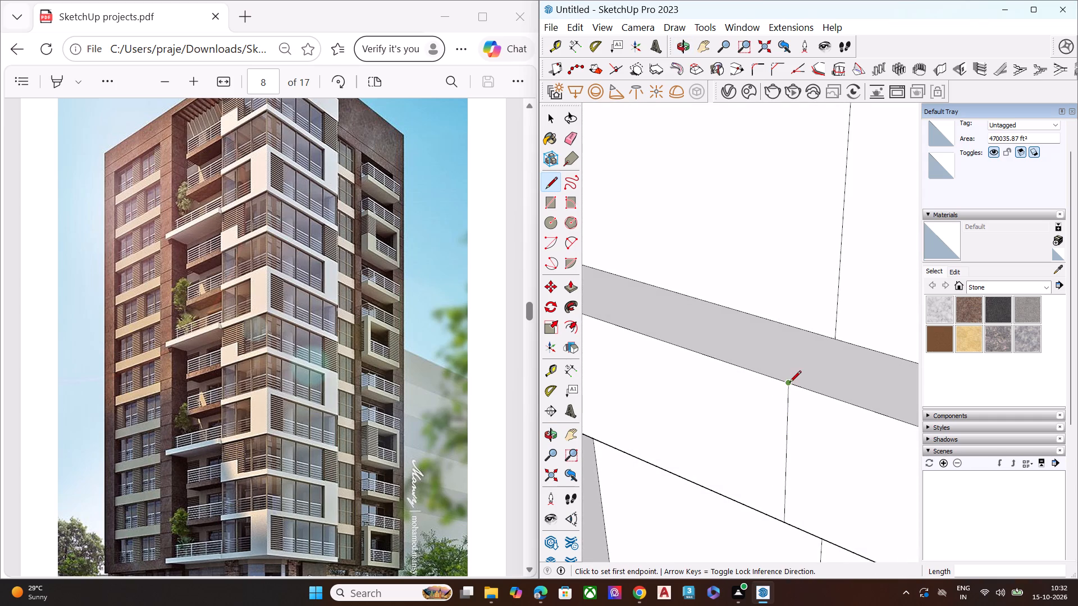
click(787, 385)
click(841, 336)
Push the second band's front face between the dividing lines back 67' 1 1/2" and onward to the wall strip's plane.
key(space)
scroll(825, 337, down, 3)
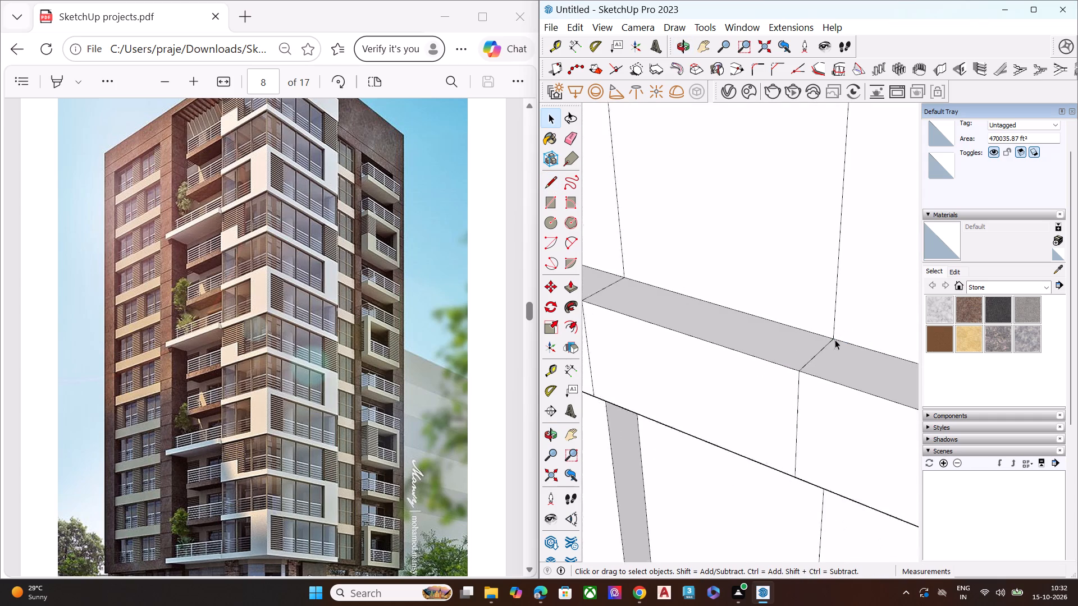
scroll(835, 339, down, 5)
scroll(732, 361, up, 2)
click(732, 361)
key(p)
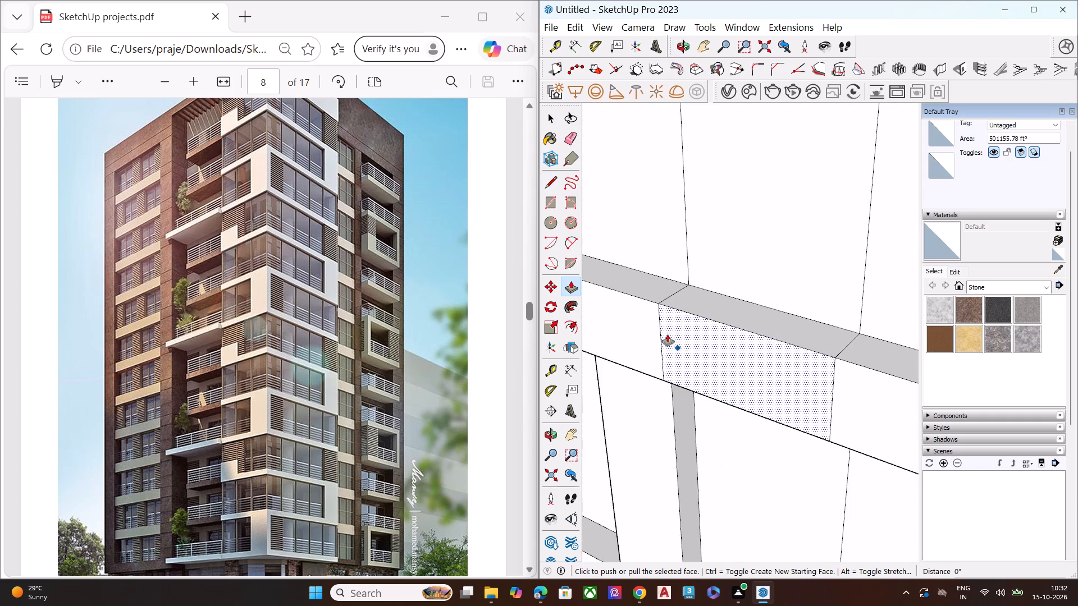
click(658, 302)
click(673, 292)
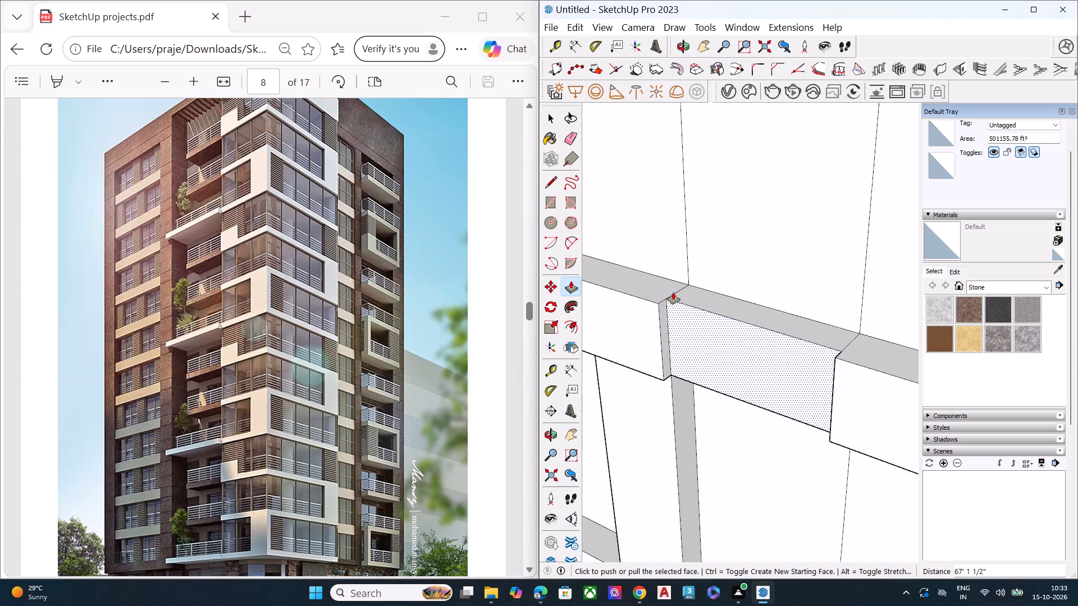
click(668, 300)
click(686, 286)
key(space)
Examine the opened wall strip and the undivided bands that still cross it on the lower floors.
scroll(785, 294, down, 1)
scroll(791, 297, up, 1)
scroll(794, 300, down, 3)
middle_drag(819, 351, 865, 334)
scroll(784, 306, down, 8)
middle_drag(794, 356, 840, 243)
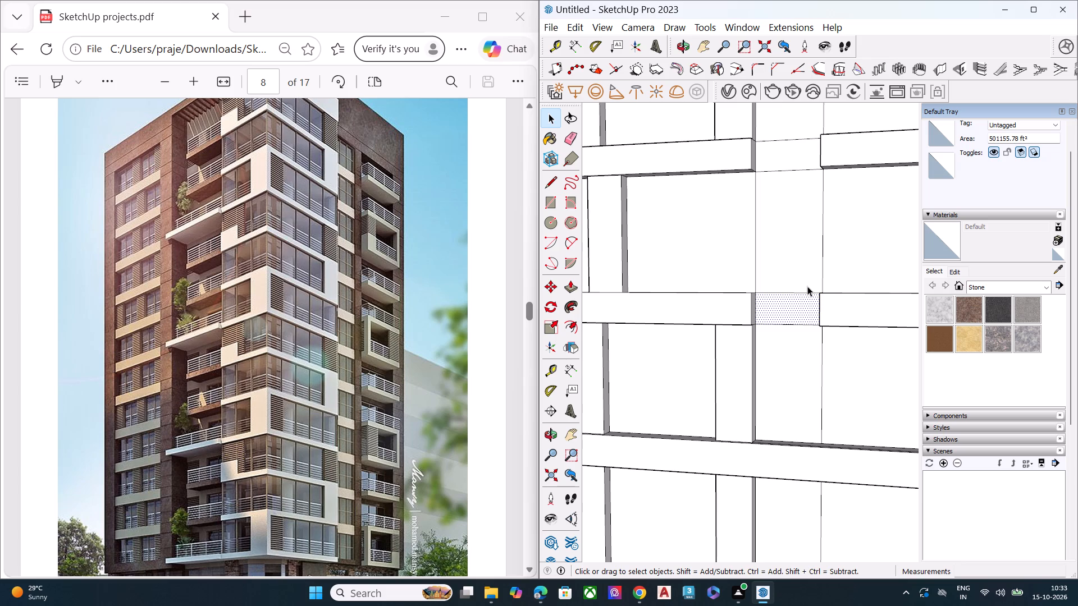
scroll(767, 289, down, 8)
scroll(767, 398, up, 1)
scroll(767, 398, down, 2)
scroll(767, 398, up, 4)
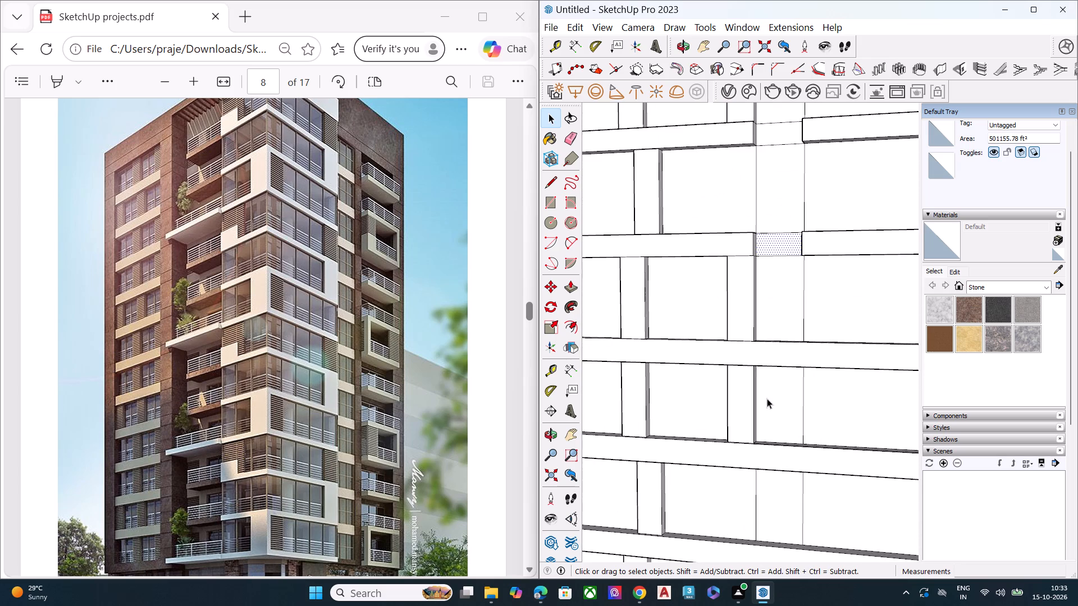
middle_drag(750, 360, 766, 494)
scroll(775, 444, up, 9)
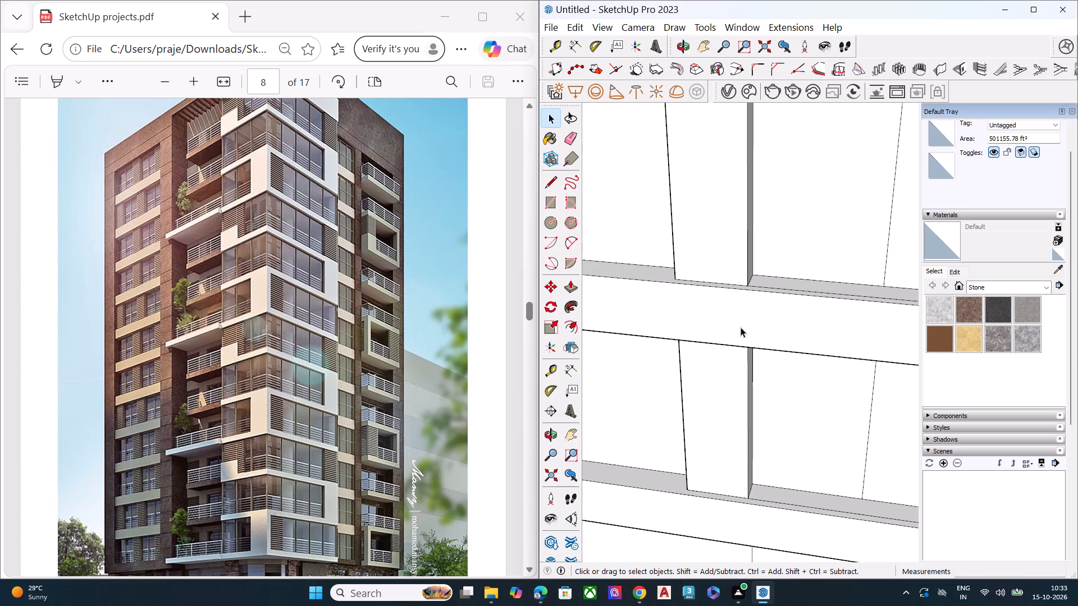
scroll(743, 334, down, 3)
scroll(747, 341, up, 1)
scroll(747, 341, down, 7)
scroll(766, 324, up, 1)
scroll(766, 324, down, 2)
scroll(766, 324, up, 1)
scroll(766, 324, down, 9)
scroll(779, 203, up, 5)
scroll(783, 196, down, 2)
scroll(783, 196, up, 4)
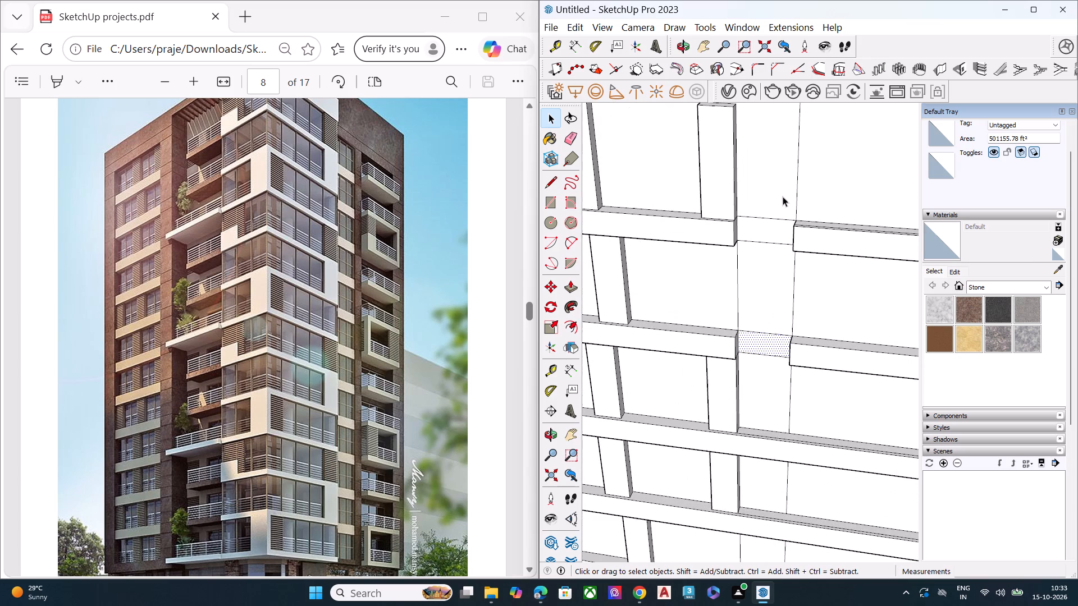
Delete the leftover upper edge lines that cross the wall strip at the first and second bands.
click(774, 217)
key(Delete)
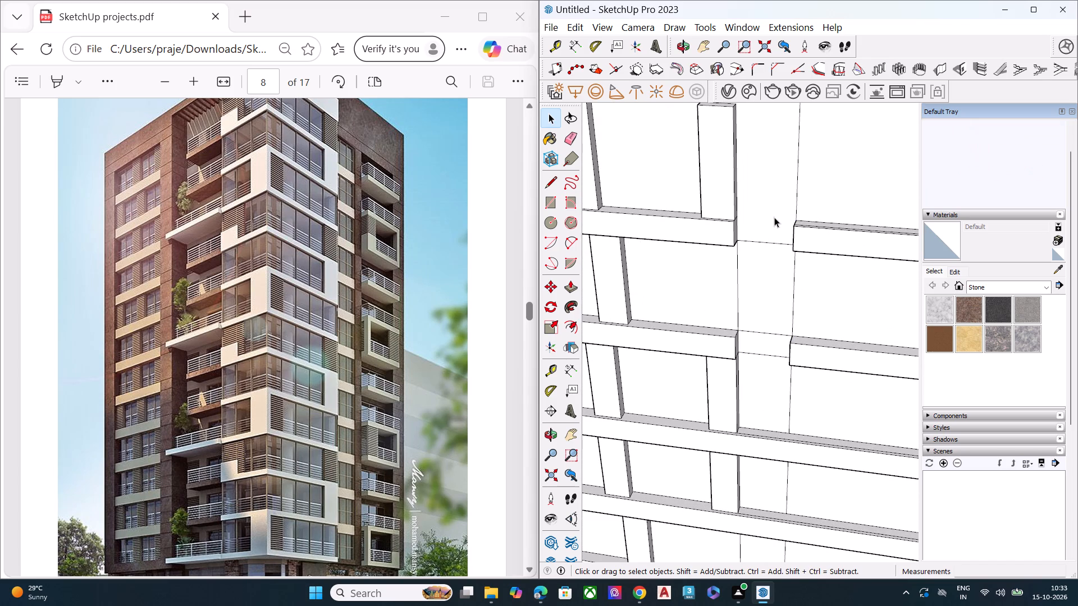
click(770, 334)
key(Delete)
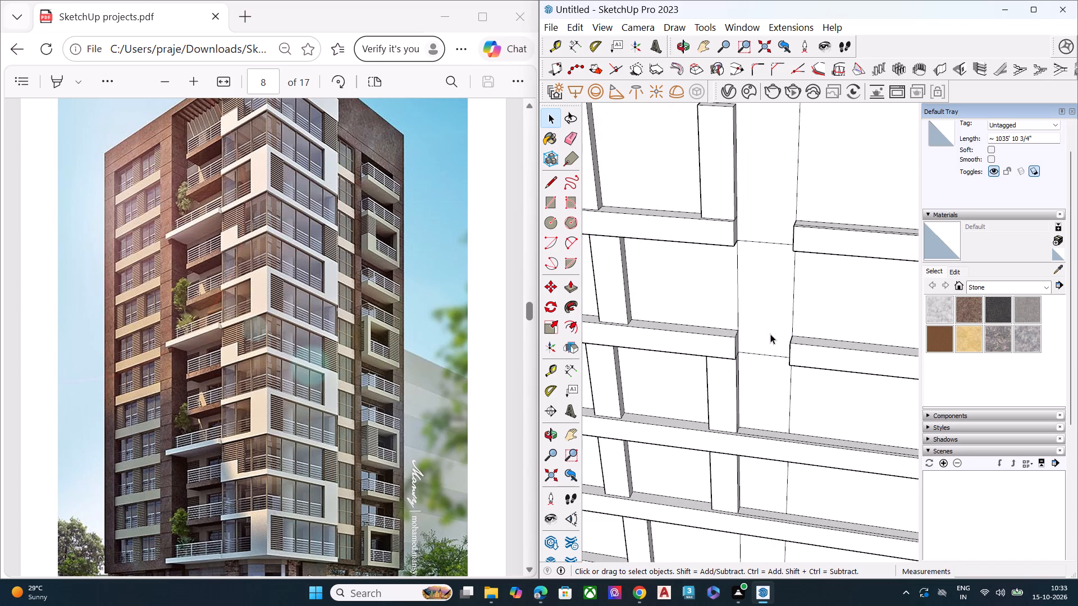
Draw a line across the third band's upper face, from the wall strip's edge beside the pier to the band's front edge.
scroll(789, 345, down, 8)
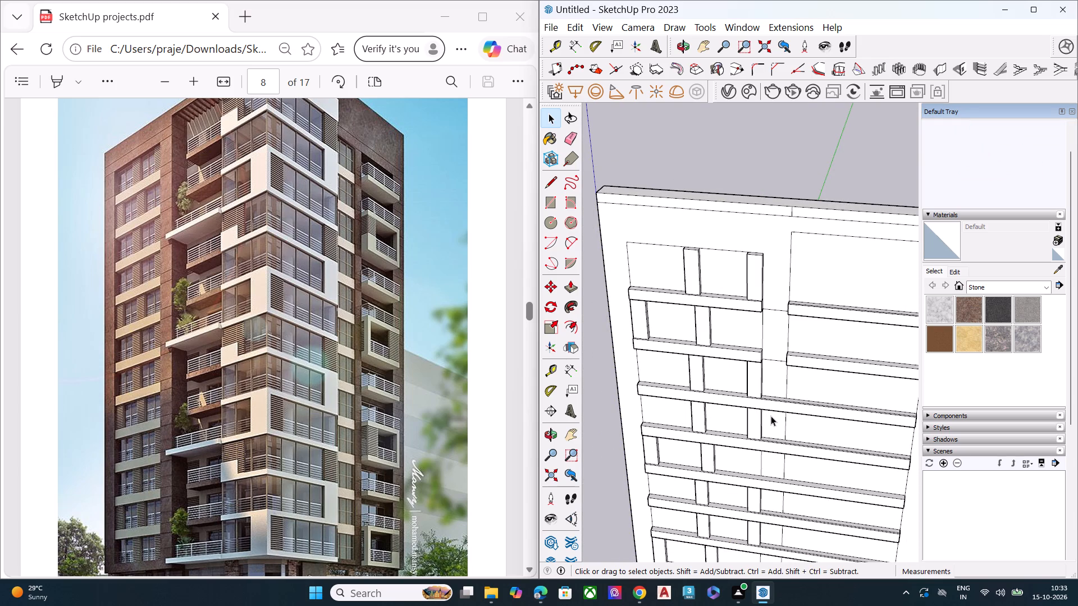
scroll(797, 250, down, 4)
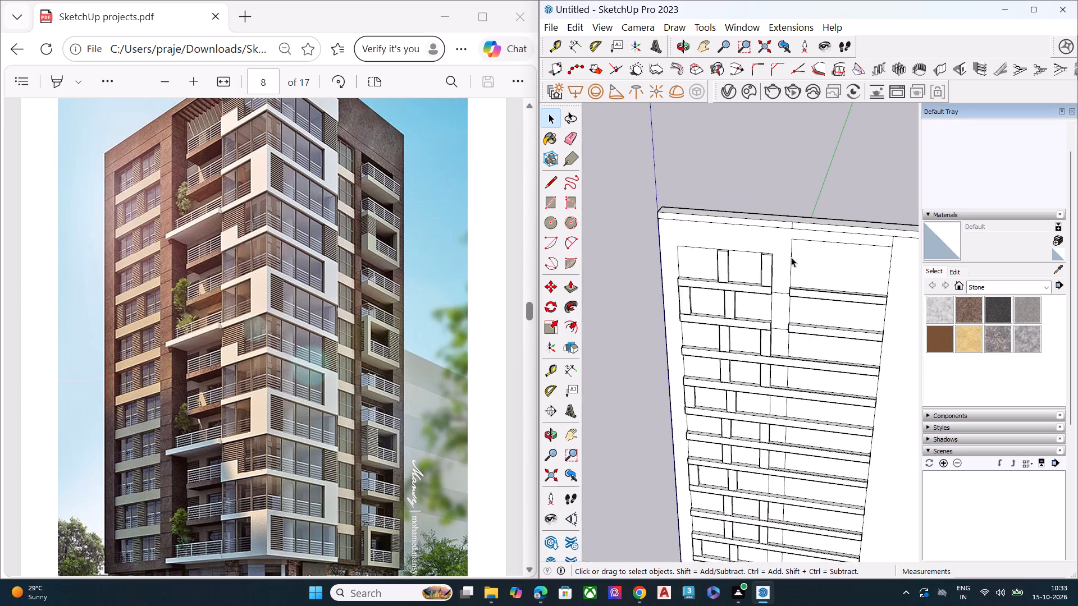
scroll(791, 257, down, 3)
scroll(773, 392, up, 6)
scroll(778, 410, down, 7)
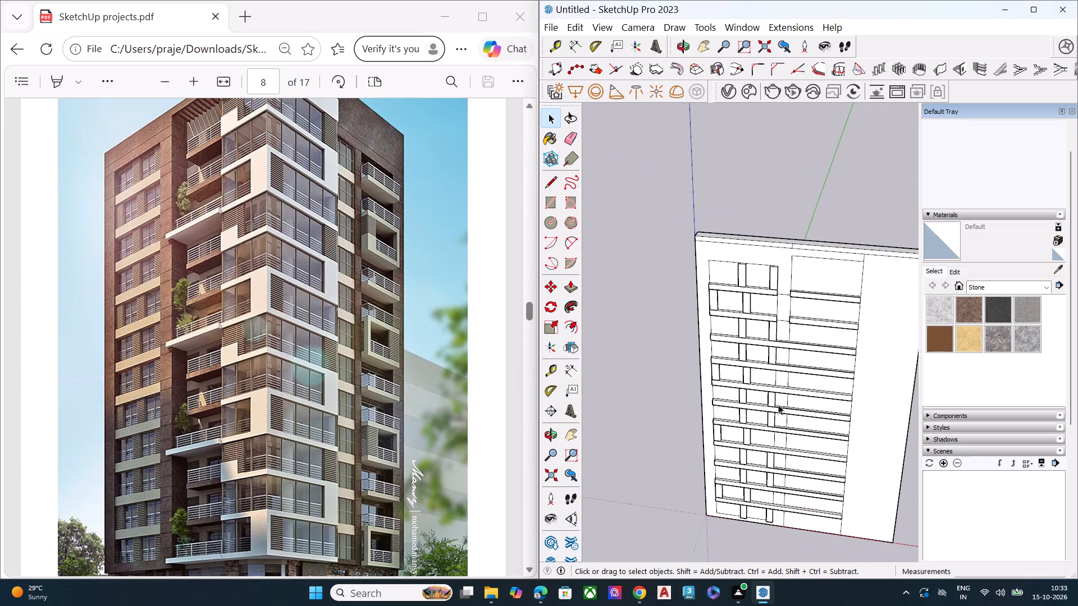
scroll(778, 404, up, 1)
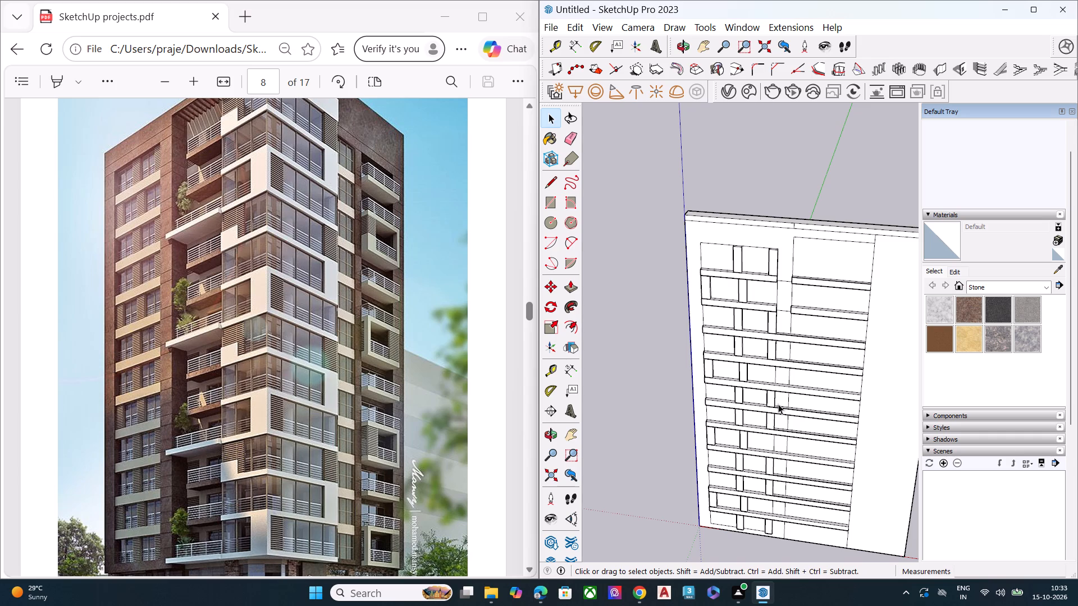
scroll(778, 404, up, 3)
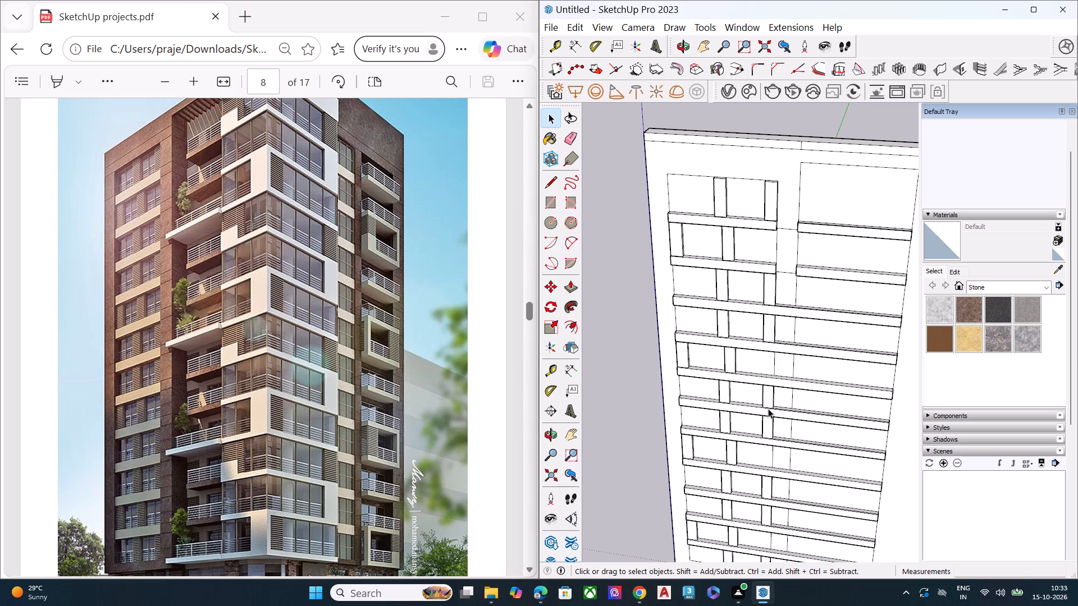
scroll(762, 369, up, 10)
middle_drag(773, 342, 760, 392)
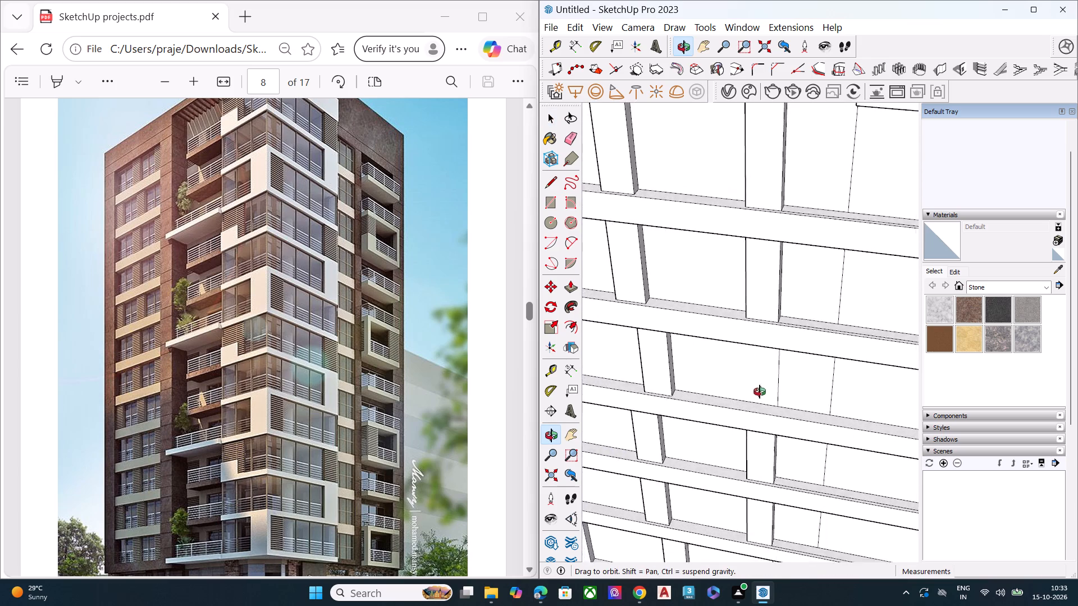
middle_drag(760, 392, 741, 440)
scroll(789, 333, up, 6)
scroll(789, 333, down, 8)
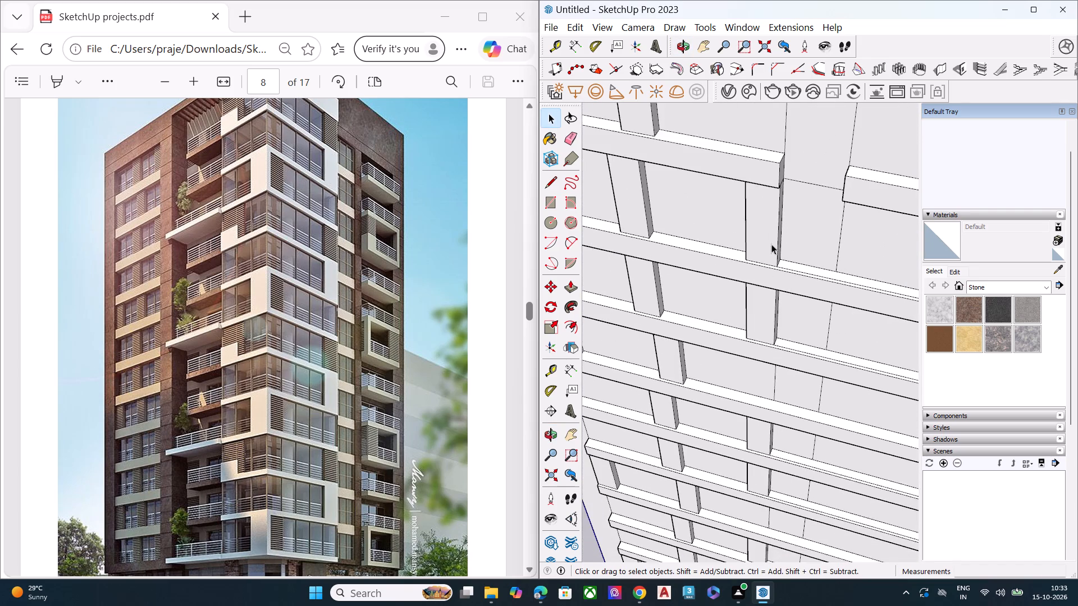
scroll(775, 205, up, 12)
key(l)
scroll(806, 323, up, 6)
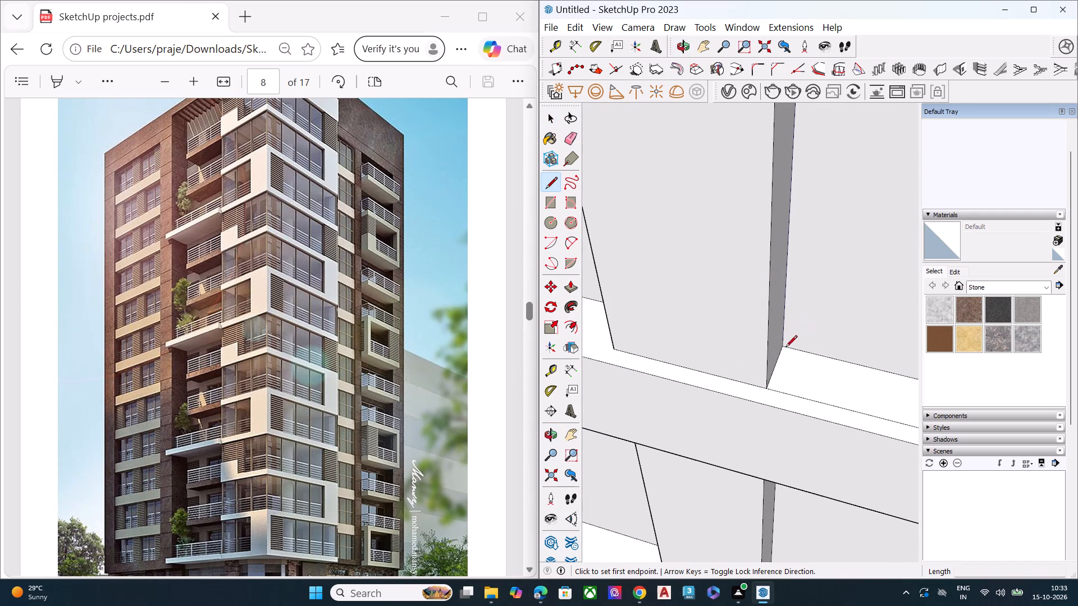
click(781, 347)
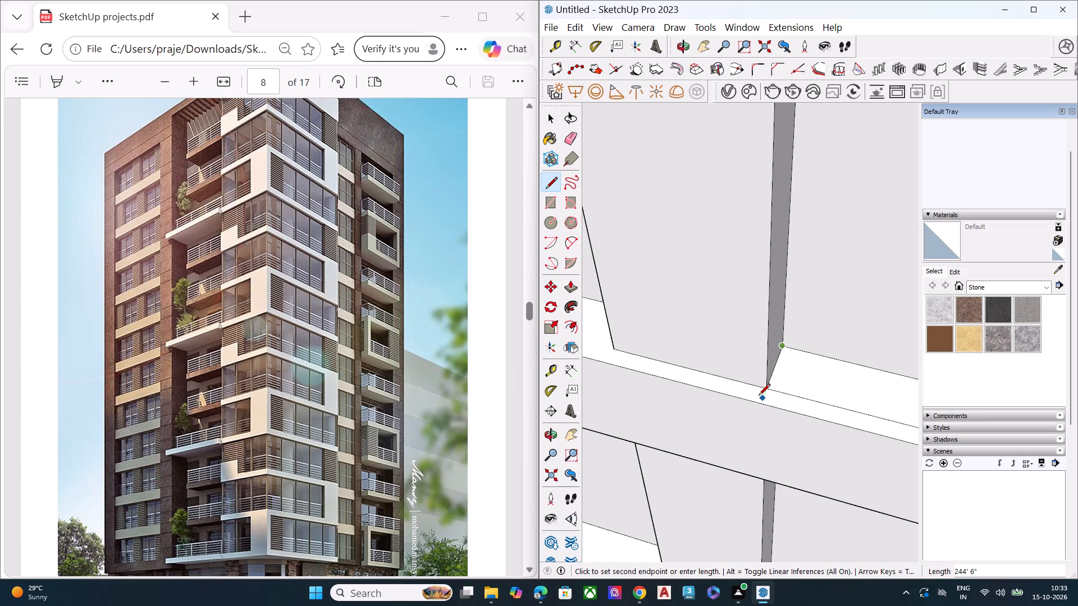
click(757, 403)
Continue the dividing line down the third band's front face to its lower edge, in line with the pier's side.
middle_drag(766, 426, 816, 244)
scroll(816, 244, up, 2)
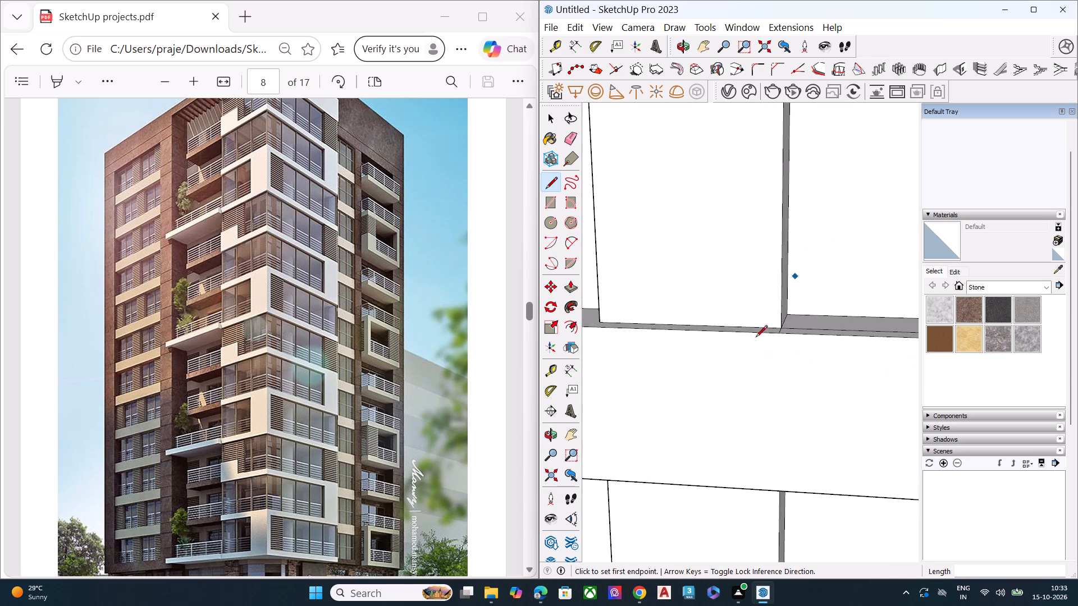
scroll(756, 338, up, 10)
scroll(795, 330, down, 3)
scroll(795, 330, up, 2)
middle_drag(801, 328, 798, 353)
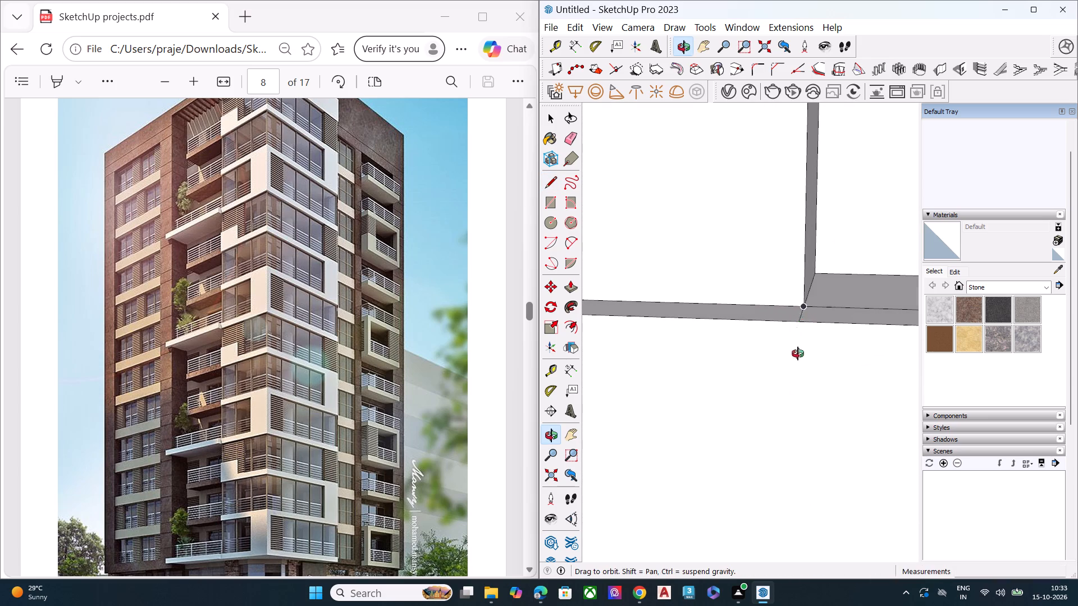
middle_drag(798, 353, 796, 466)
key(space)
scroll(797, 446, up, 1)
key(l)
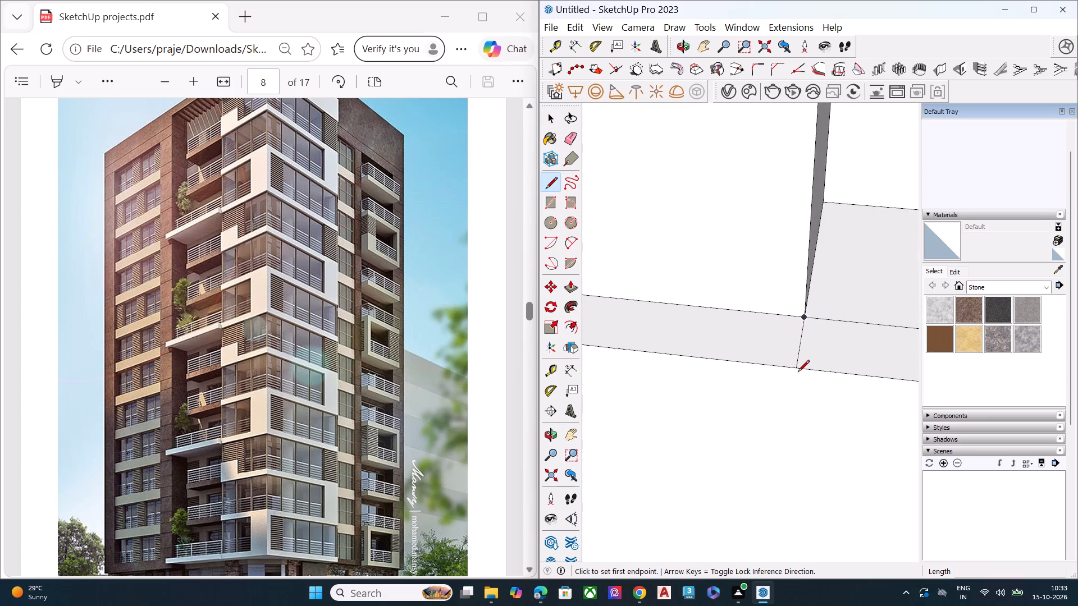
click(796, 370)
scroll(780, 406, down, 7)
scroll(808, 354, down, 11)
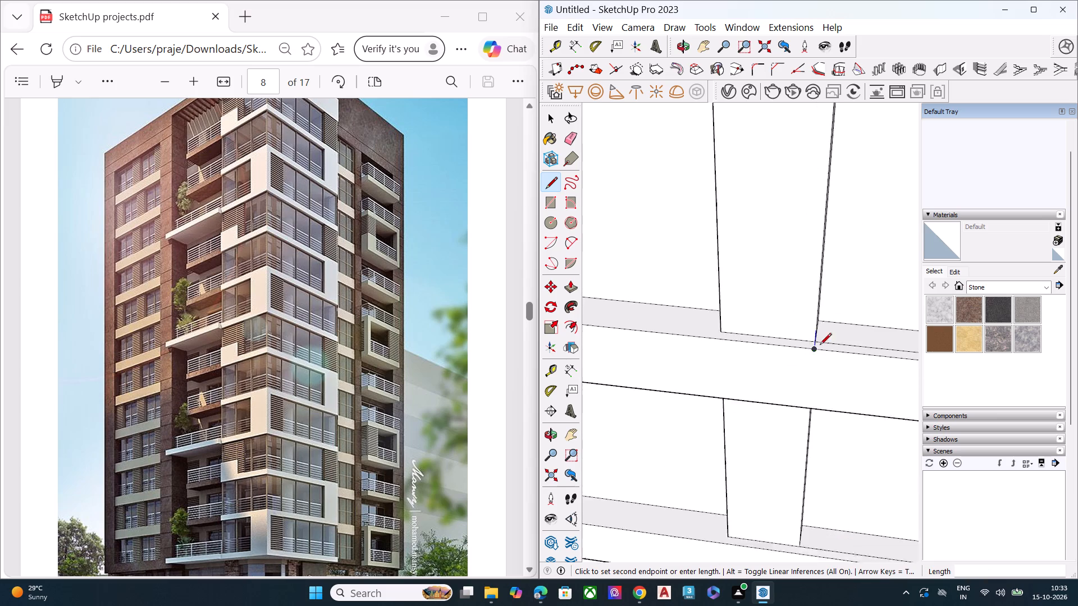
scroll(820, 346, down, 5)
middle_drag(806, 412, 830, 261)
scroll(826, 277, up, 1)
scroll(830, 261, down, 1)
scroll(820, 333, up, 3)
scroll(820, 343, down, 2)
scroll(820, 346, up, 5)
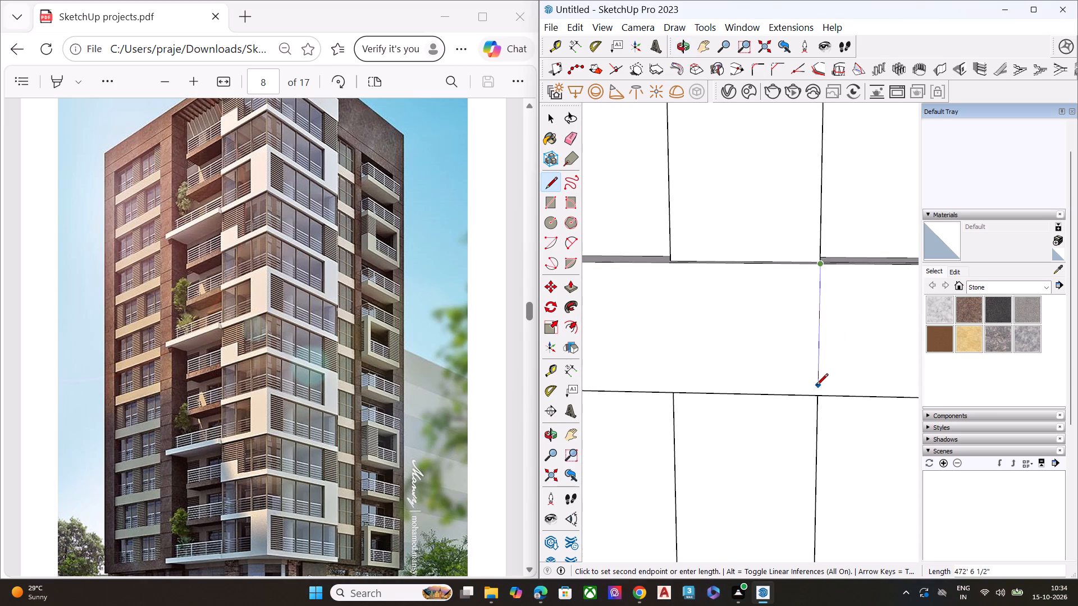
click(817, 396)
Continue the line 67' 1 1/2" across the third band's underside to the pier, and along the pier's side to the wall.
middle_drag(818, 408, 845, 114)
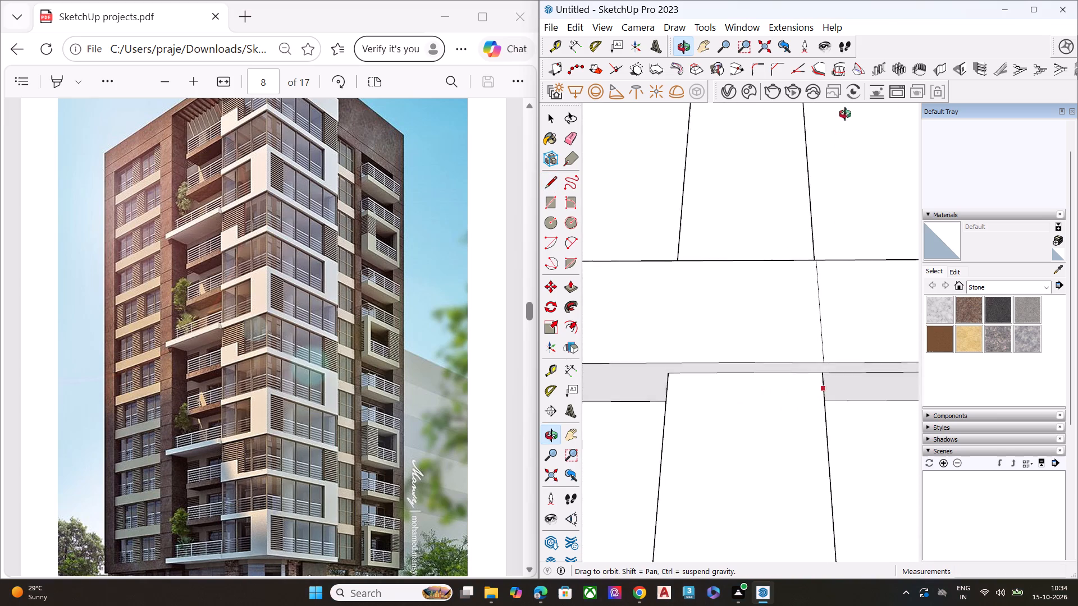
middle_drag(845, 114, 848, 100)
scroll(821, 323, up, 8)
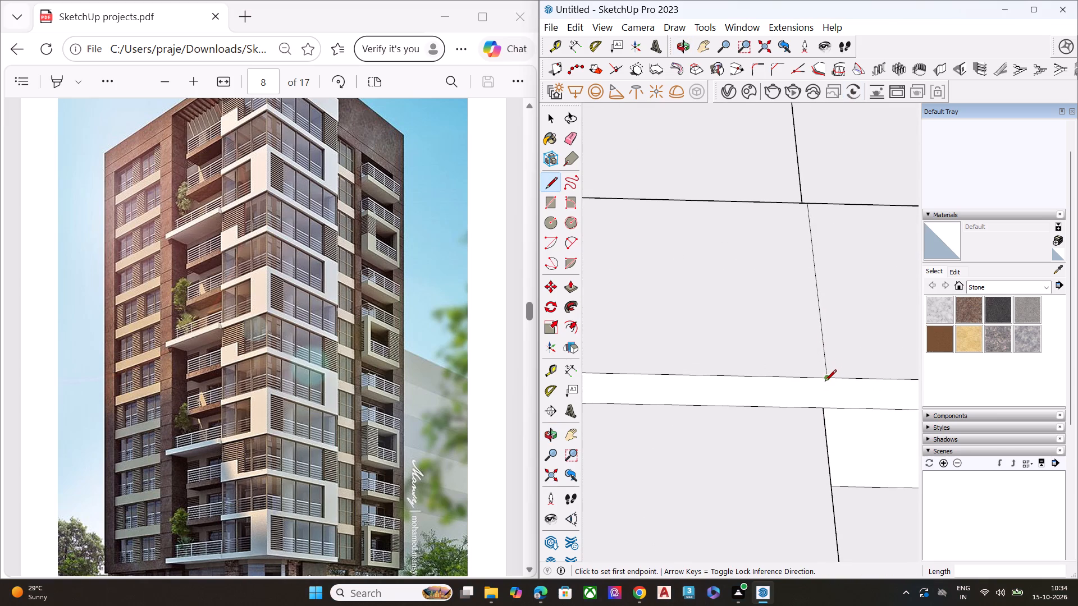
click(827, 378)
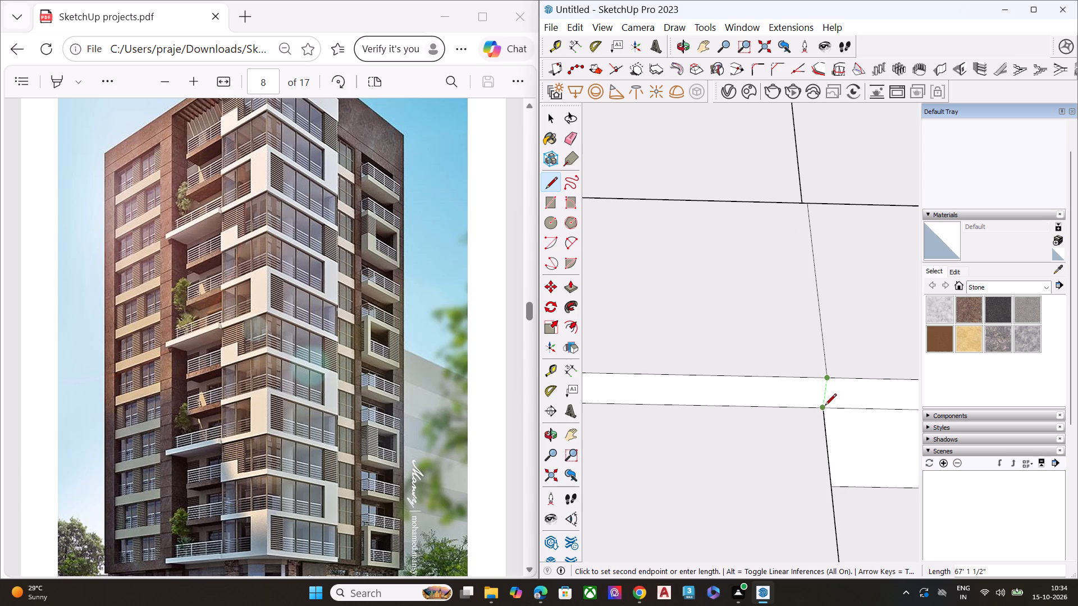
click(825, 408)
scroll(811, 320, down, 14)
middle_drag(828, 344, 785, 351)
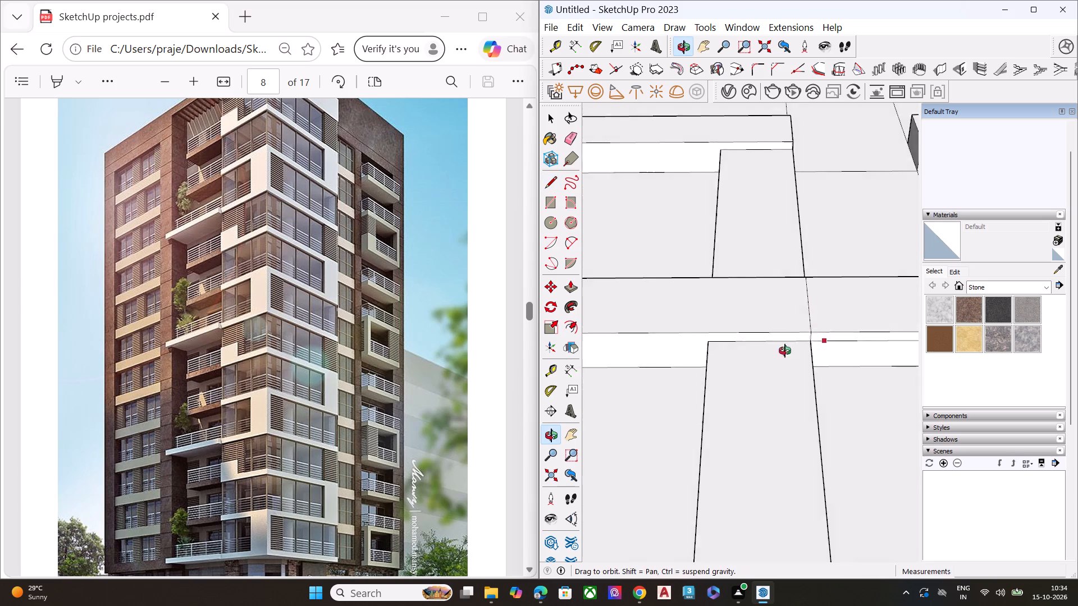
middle_drag(785, 351, 565, 371)
scroll(646, 351, up, 8)
click(797, 362)
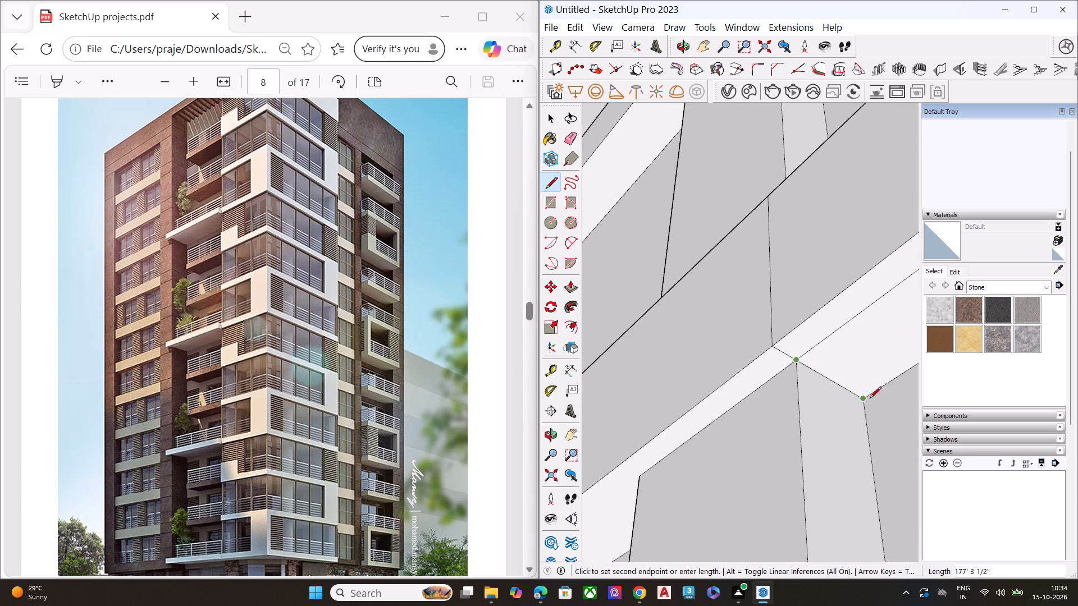
click(865, 399)
Draw a 269' 9 1/2" line across the third band's upper face, from the wall strip's other edge to the band's front.
scroll(746, 362, down, 8)
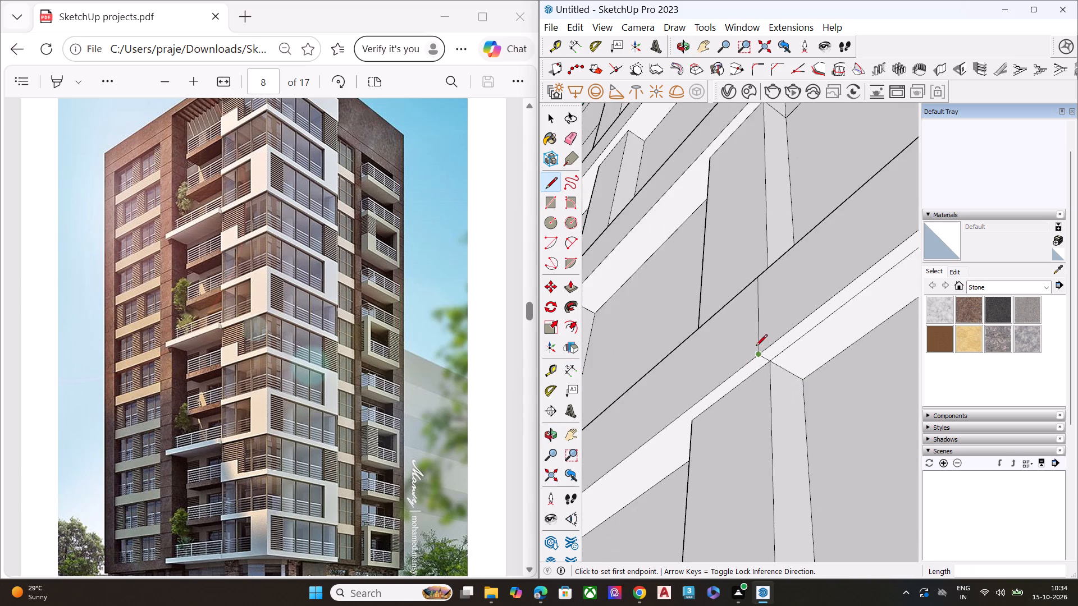
scroll(721, 315, down, 2)
scroll(721, 315, up, 1)
scroll(721, 315, down, 13)
middle_drag(793, 293, 816, 504)
scroll(811, 430, up, 8)
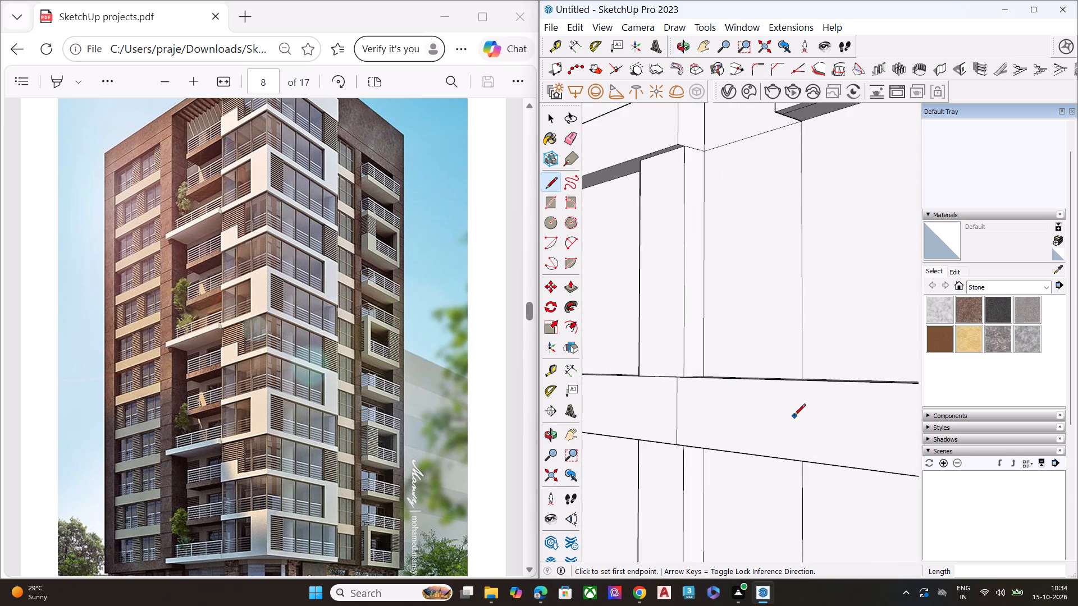
middle_drag(794, 412, 774, 541)
scroll(776, 521, up, 7)
click(801, 381)
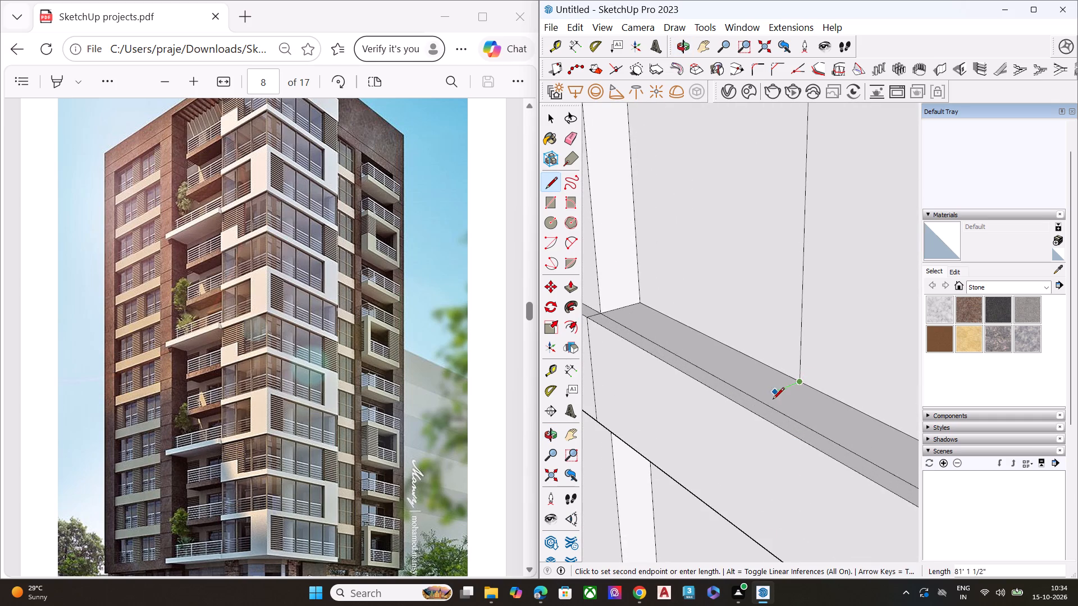
click(740, 407)
Continue this second dividing line 515' 5" down the third band's front face to its lower edge.
middle_drag(738, 437, 811, 395)
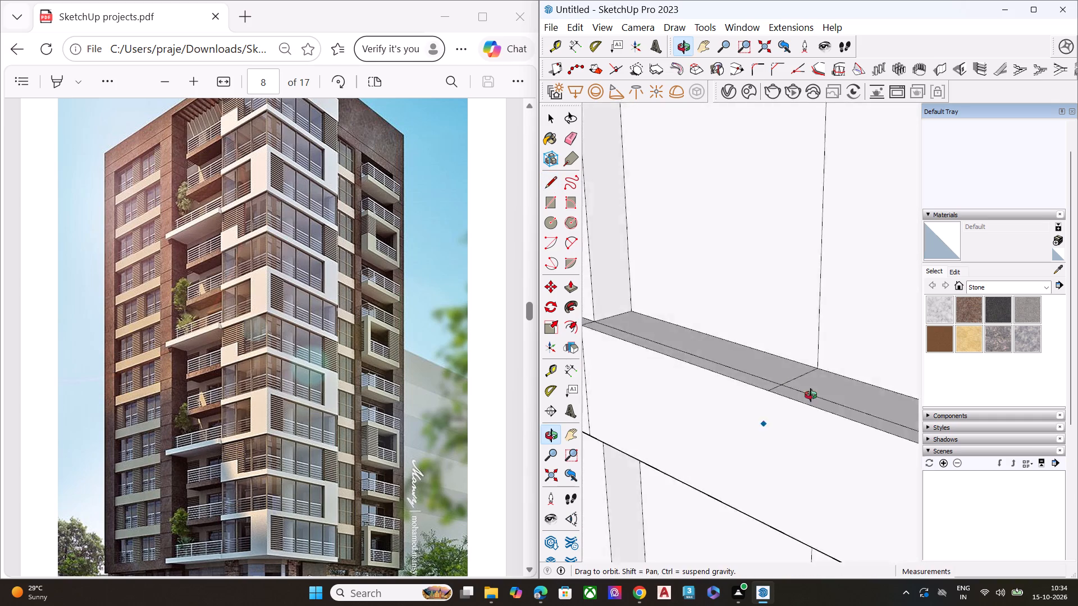
middle_drag(811, 395, 850, 376)
scroll(808, 378, up, 5)
click(836, 351)
scroll(817, 397, down, 4)
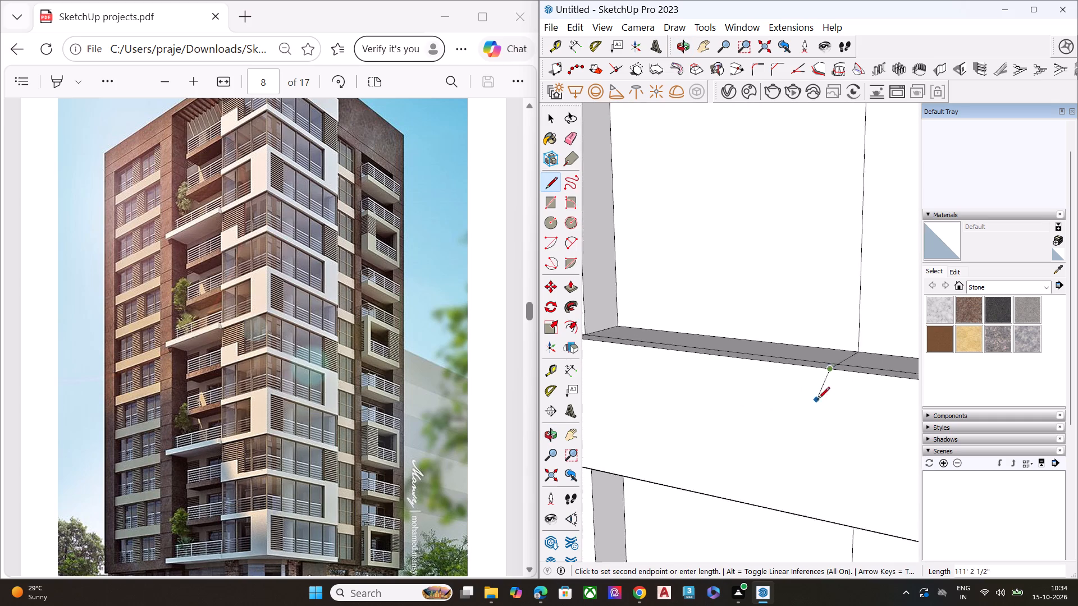
scroll(818, 400, down, 5)
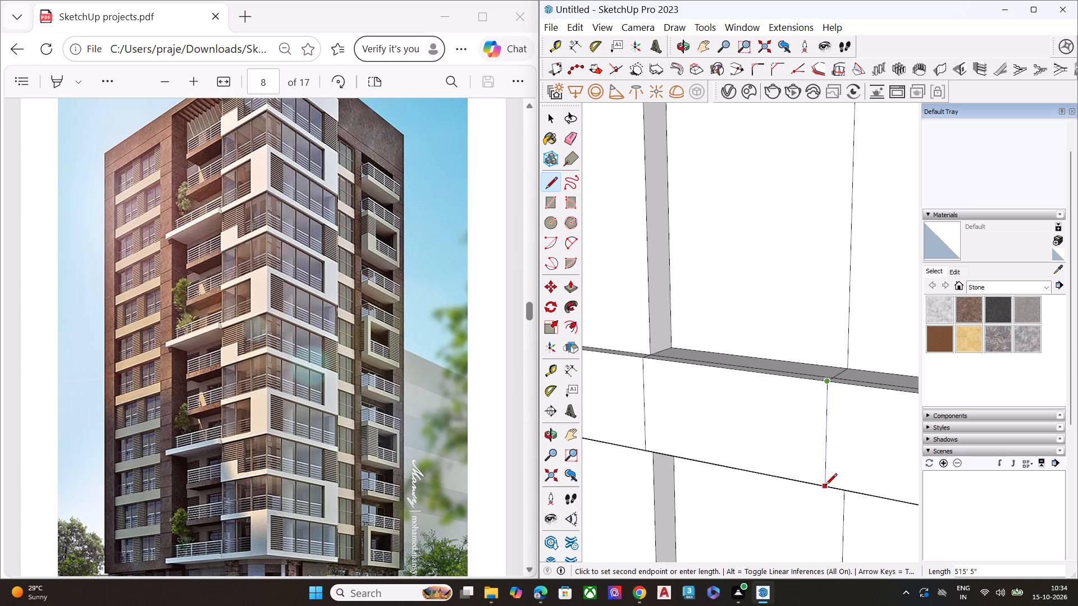
click(825, 486)
Draw 67' 1 1/2" and 202' 8" lines across the third band's underside, from its front edge back to the wall strip's other edge.
middle_drag(823, 466, 871, 186)
scroll(858, 333, up, 7)
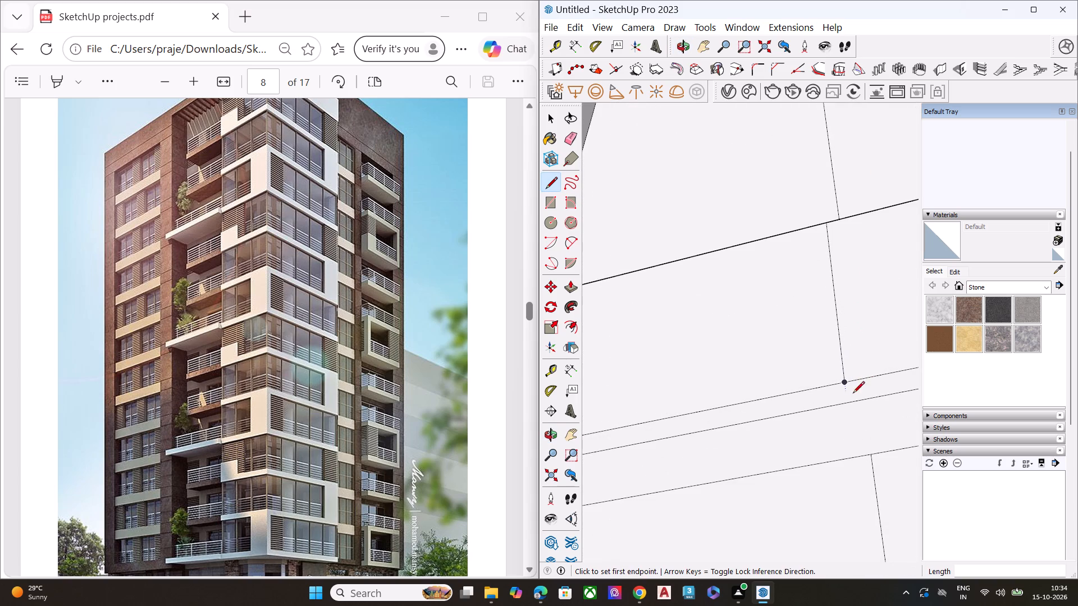
click(846, 383)
click(849, 402)
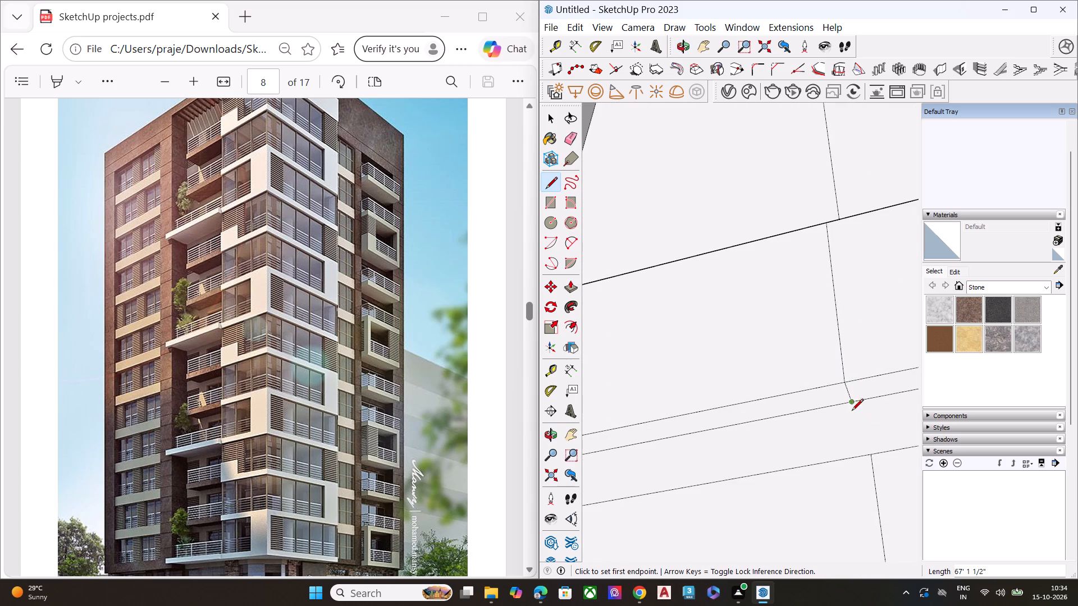
click(853, 403)
click(871, 453)
key(space)
Examine the divided third band and the undivided bands crossing the wall strip below it.
scroll(806, 395, down, 1)
scroll(806, 395, up, 1)
scroll(806, 395, down, 2)
scroll(806, 395, up, 2)
scroll(806, 393, down, 9)
scroll(820, 358, up, 1)
scroll(820, 358, down, 1)
scroll(820, 358, up, 1)
scroll(820, 358, down, 2)
scroll(820, 358, up, 1)
scroll(817, 358, down, 3)
scroll(812, 356, up, 1)
scroll(810, 355, down, 3)
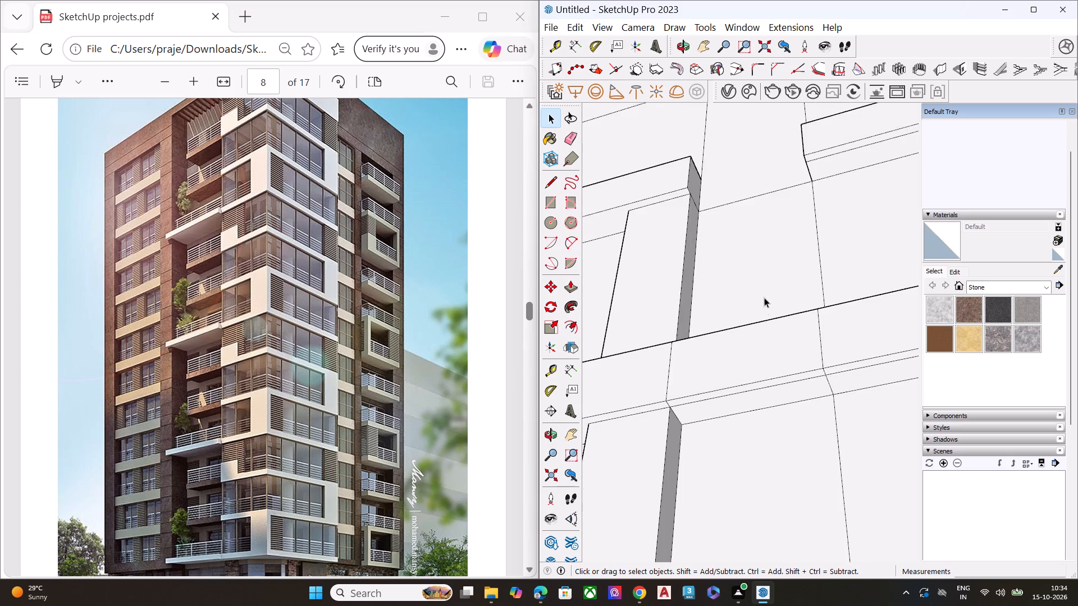
scroll(764, 297, down, 7)
middle_drag(779, 310, 808, 476)
scroll(750, 360, up, 1)
scroll(762, 296, down, 4)
scroll(762, 296, up, 1)
scroll(762, 296, down, 7)
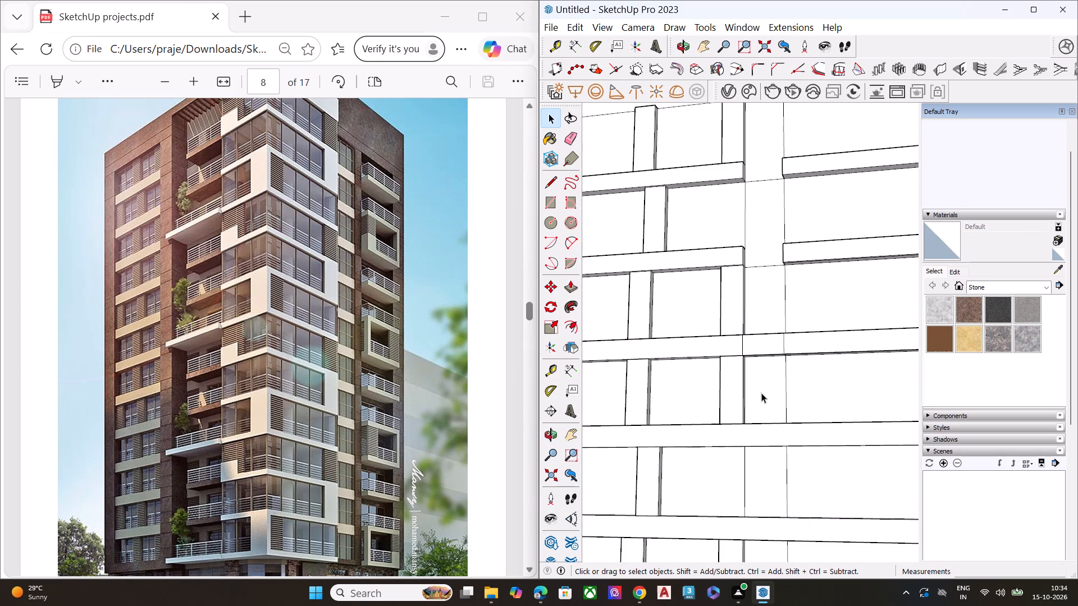
scroll(761, 398, down, 5)
scroll(764, 410, up, 1)
scroll(765, 410, down, 3)
middle_drag(771, 440, 771, 562)
scroll(771, 525, up, 9)
middle_drag(729, 364, 718, 423)
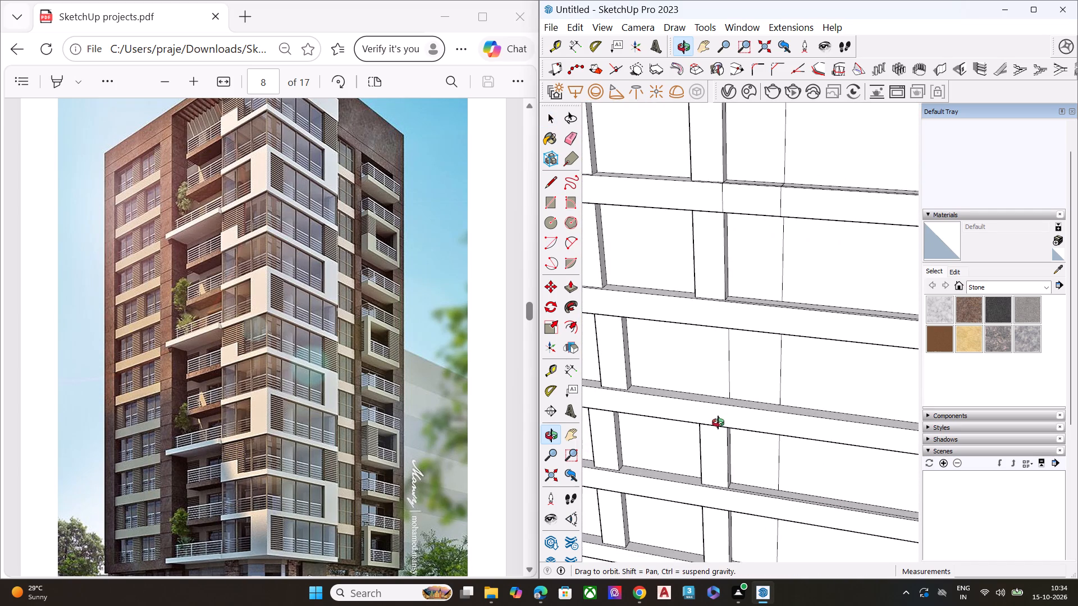
middle_drag(718, 423, 716, 508)
Draw a 269' 9 1/2" line across the fourth band's upper face, from the wall strip's pier-side edge to the band's front.
scroll(721, 490, up, 6)
key(l)
scroll(734, 272, up, 3)
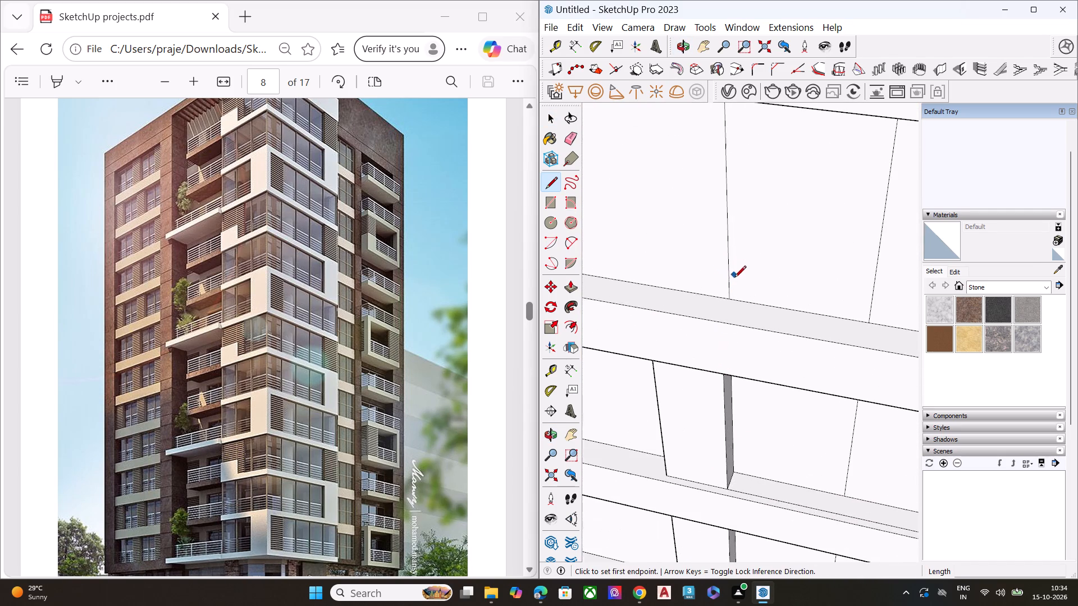
scroll(738, 317, down, 7)
scroll(727, 242, up, 5)
scroll(734, 224, down, 2)
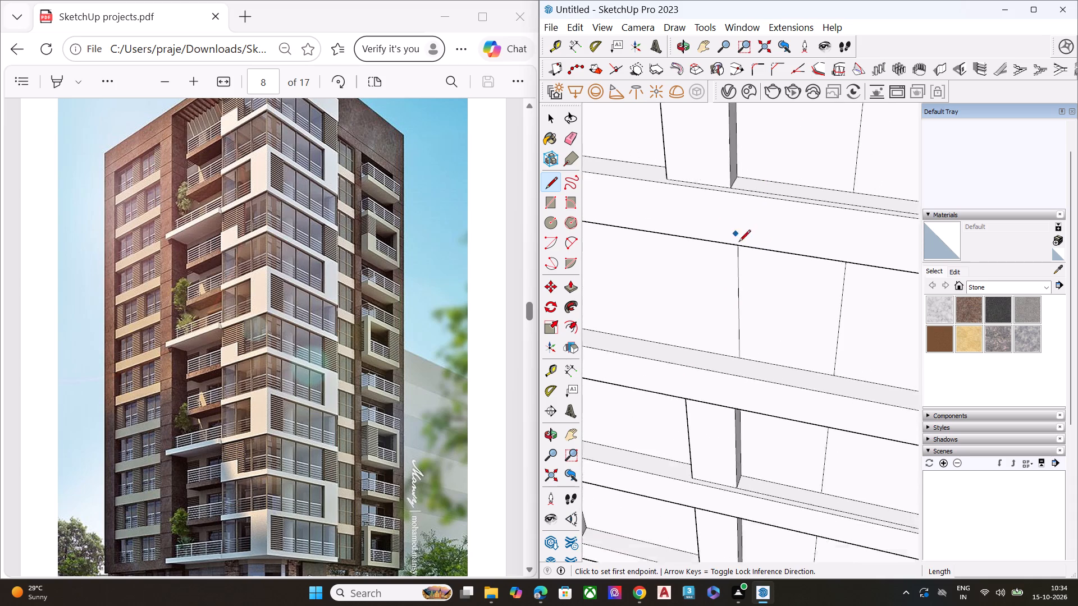
scroll(739, 242, down, 5)
middle_drag(739, 194, 707, 306)
scroll(728, 276, up, 7)
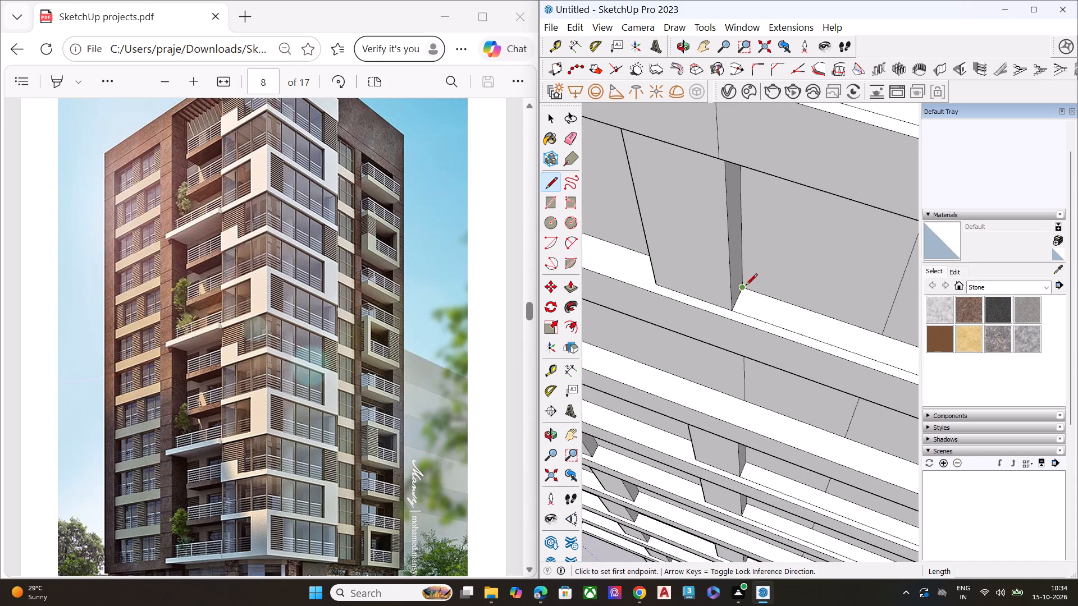
click(745, 290)
click(728, 321)
Continue this dividing line about 520' down the fourth band's front face to its lower edge.
scroll(727, 339, up, 1)
middle_drag(728, 338, 841, 169)
scroll(766, 160, up, 8)
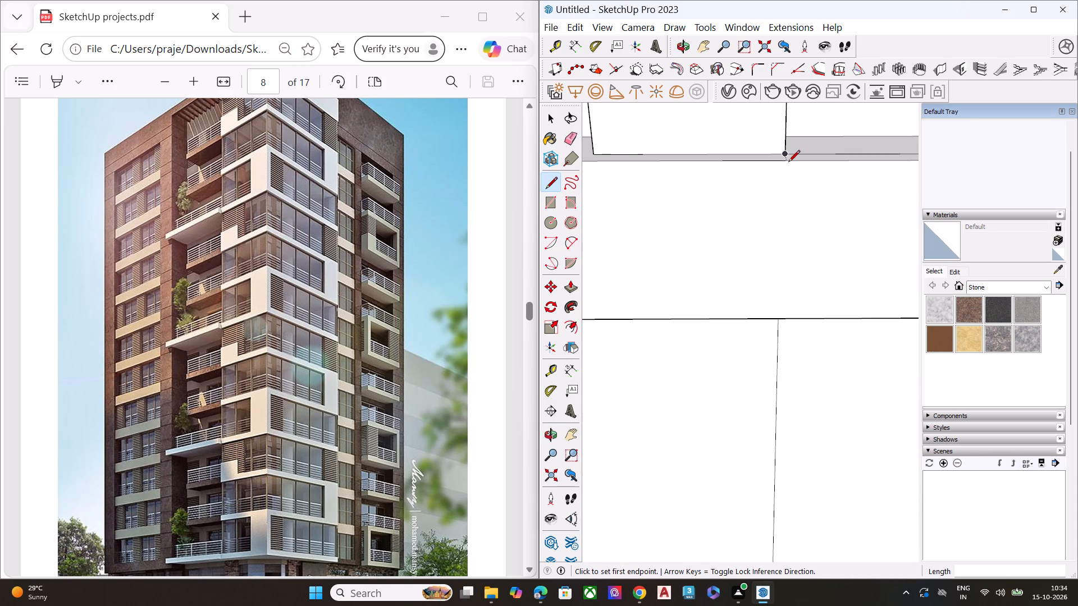
click(788, 163)
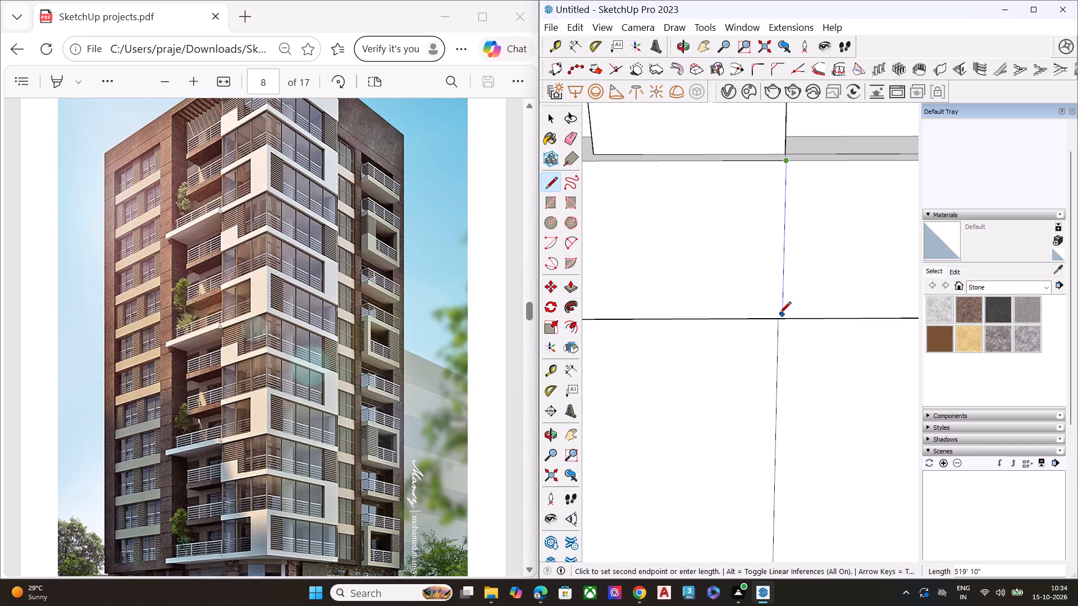
click(782, 320)
Draw a line across the fourth band's underside, from the front dividing line back to the wall strip's pier-side edge.
middle_drag(778, 293, 811, 1)
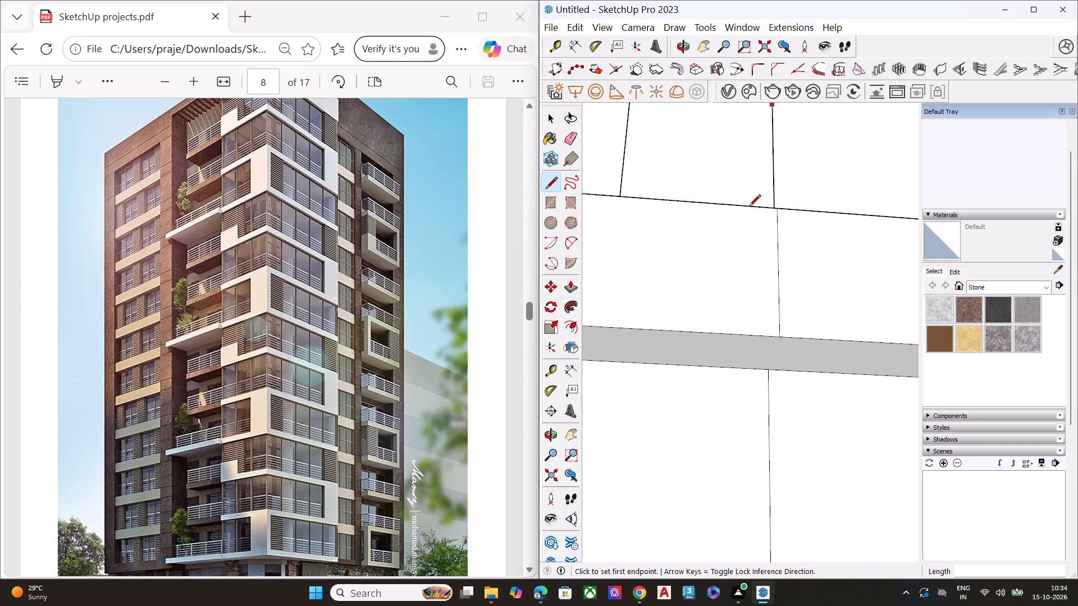
scroll(762, 367, up, 6)
click(796, 309)
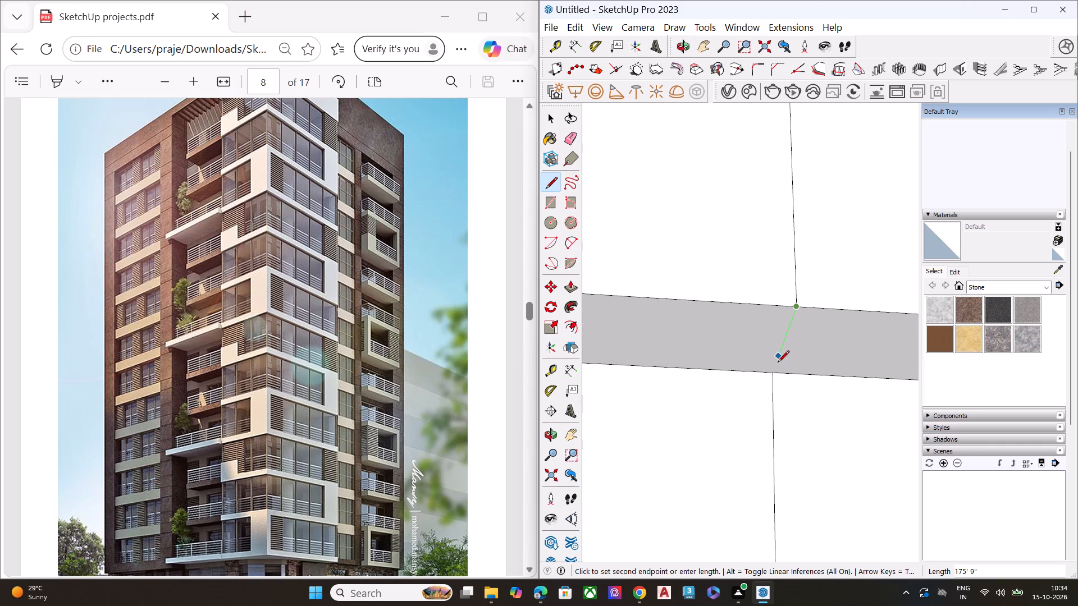
click(775, 372)
key(space)
Examine the fourth band's new dividing line and where the wall strip's other edge meets the band.
scroll(710, 320, down, 1)
scroll(710, 320, up, 1)
scroll(710, 320, down, 2)
scroll(710, 320, up, 1)
scroll(710, 320, down, 5)
scroll(727, 296, up, 1)
scroll(727, 296, down, 9)
scroll(723, 282, up, 2)
scroll(723, 282, down, 2)
scroll(723, 282, up, 1)
scroll(723, 282, down, 2)
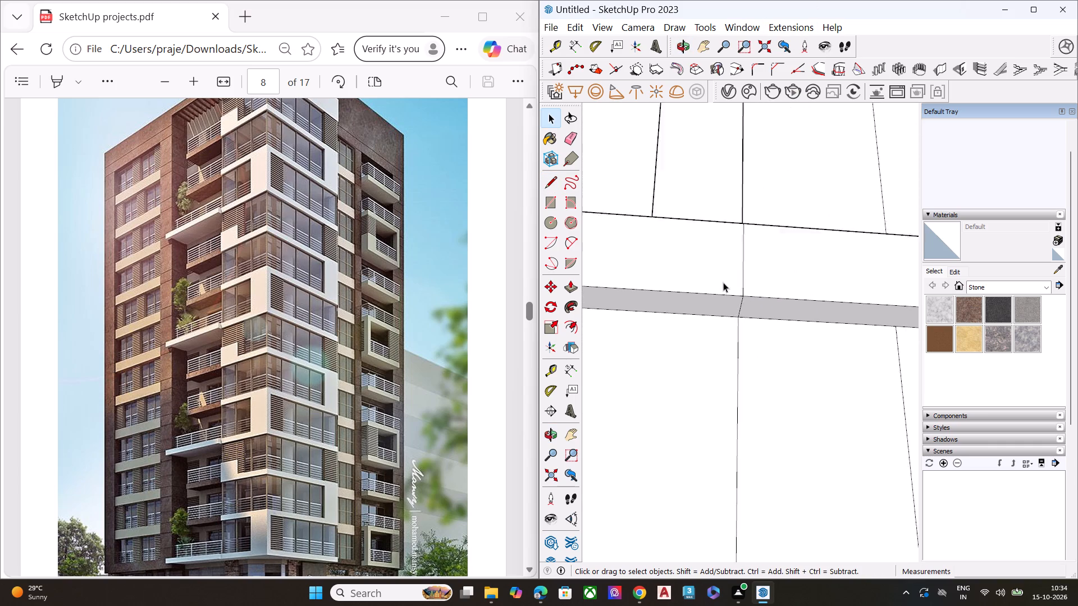
scroll(723, 282, down, 5)
scroll(732, 269, up, 1)
scroll(732, 269, down, 6)
middle_drag(776, 260, 631, 418)
scroll(732, 293, down, 6)
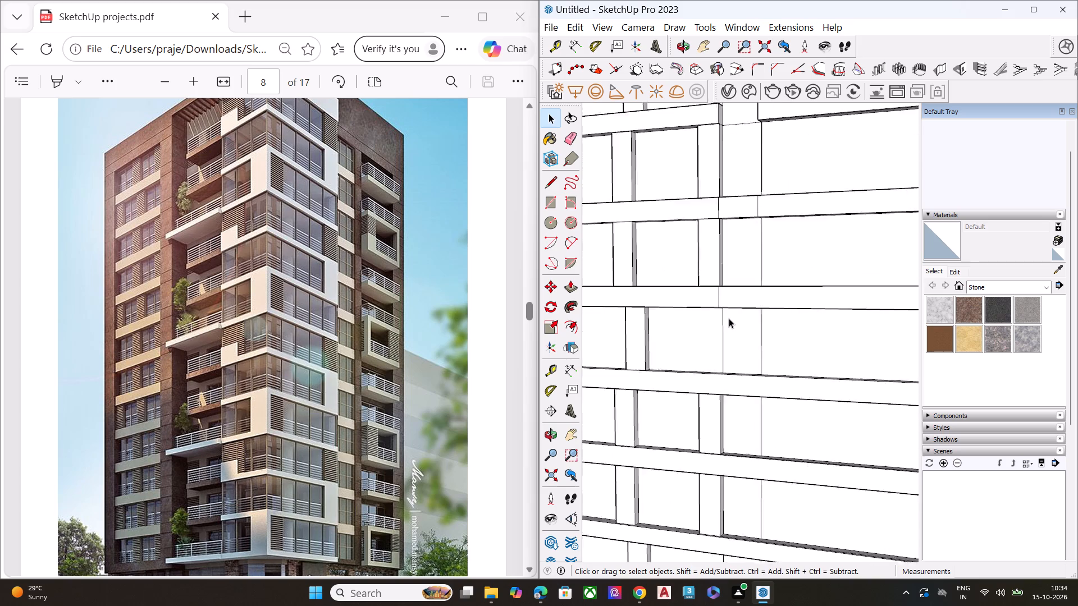
scroll(729, 318, down, 2)
middle_drag(735, 279, 696, 417)
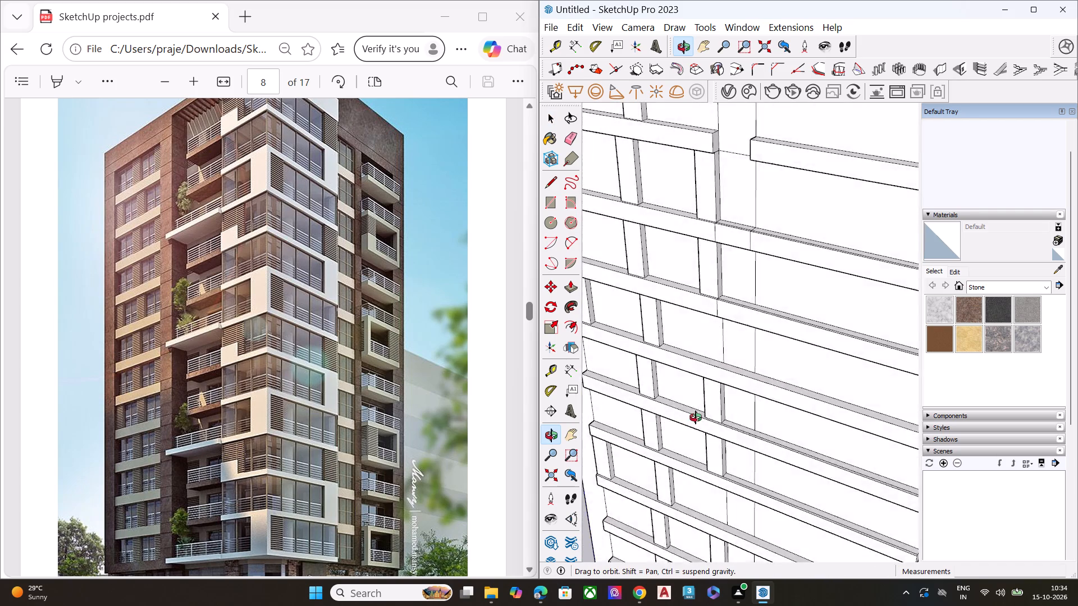
middle_drag(696, 417, 852, 311)
scroll(797, 341, up, 5)
scroll(780, 330, down, 1)
scroll(780, 330, up, 5)
middle_drag(746, 296, 740, 447)
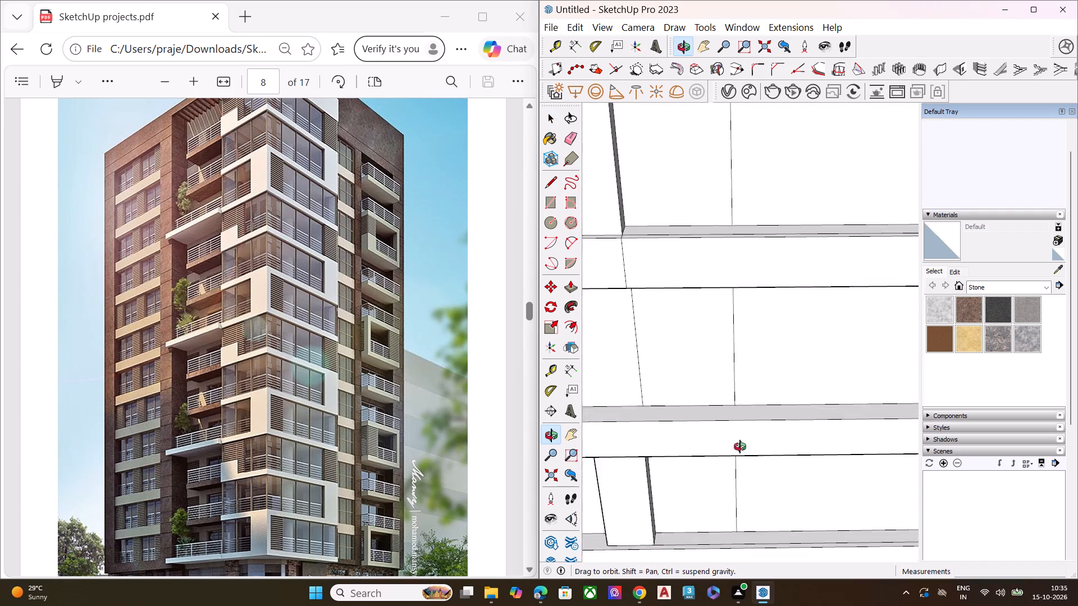
Draw a line from the wall's unjoined vertical divider about 270' across the ledge, continuing down the horizontal band to its lower edge.
middle_drag(740, 447, 740, 468)
scroll(751, 353, up, 7)
scroll(749, 263, up, 1)
scroll(749, 264, down, 6)
key(l)
scroll(727, 195, up, 4)
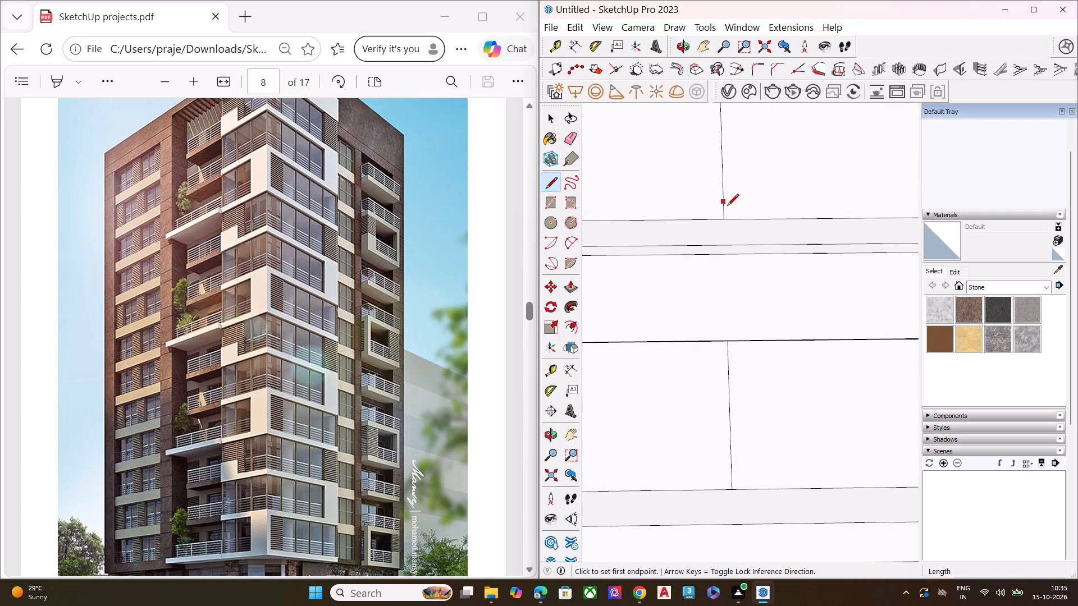
click(725, 221)
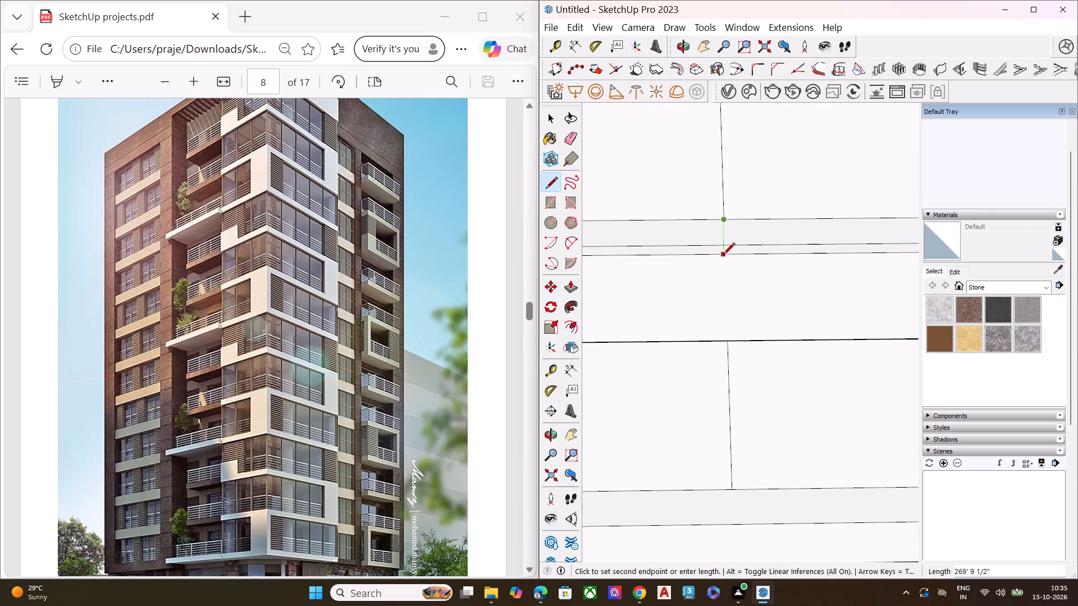
click(723, 255)
click(722, 259)
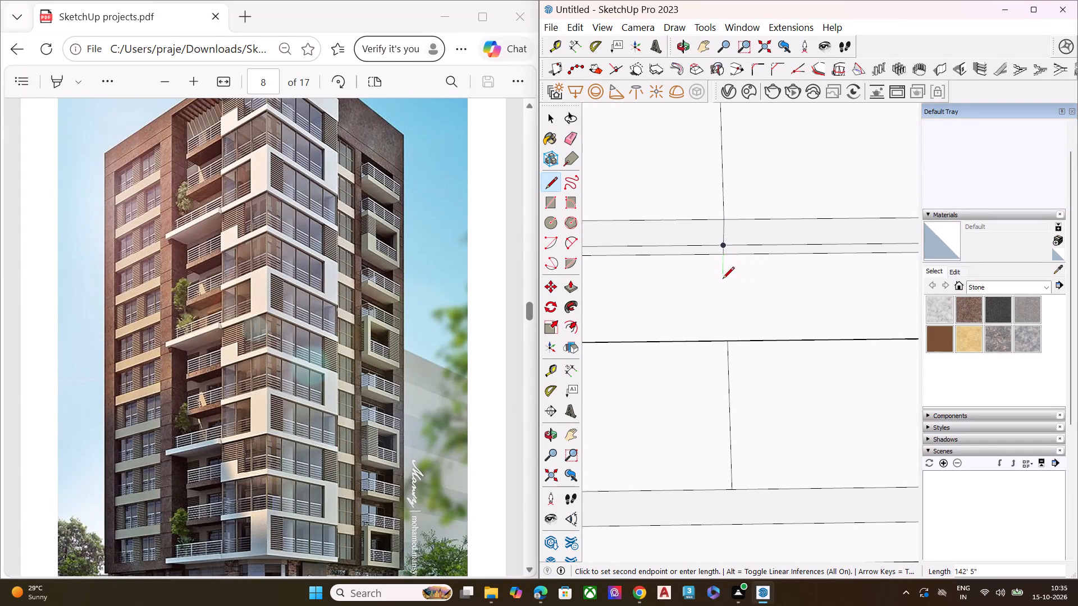
middle_drag(727, 335, 726, 231)
scroll(727, 335, up, 1)
scroll(729, 232, up, 2)
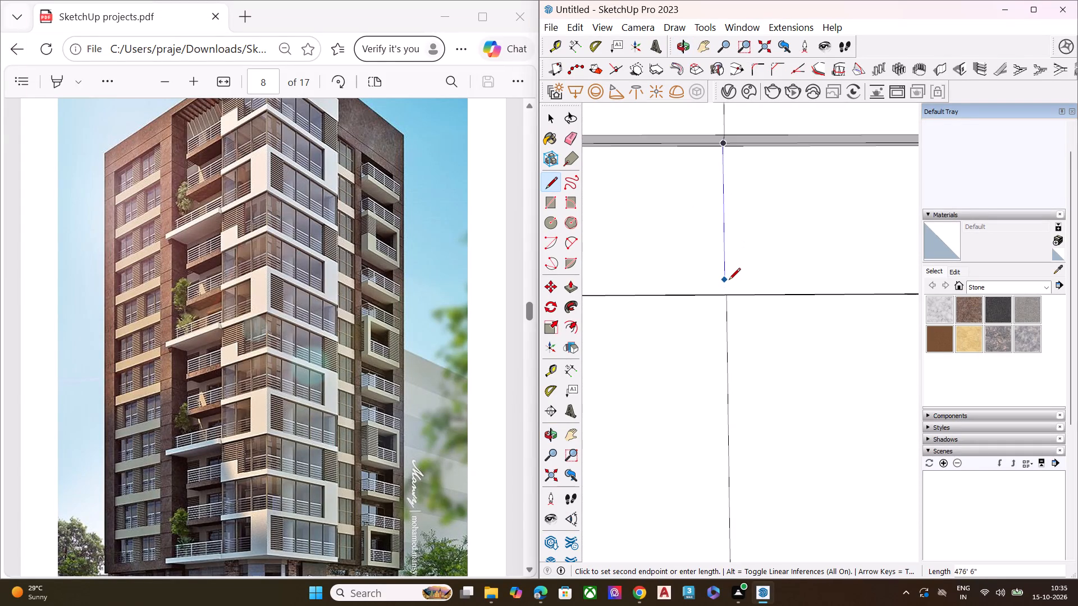
click(728, 294)
Draw a line across the same band's underside, connecting the band line to the vertical divider on the wall below.
middle_drag(727, 295, 767, 80)
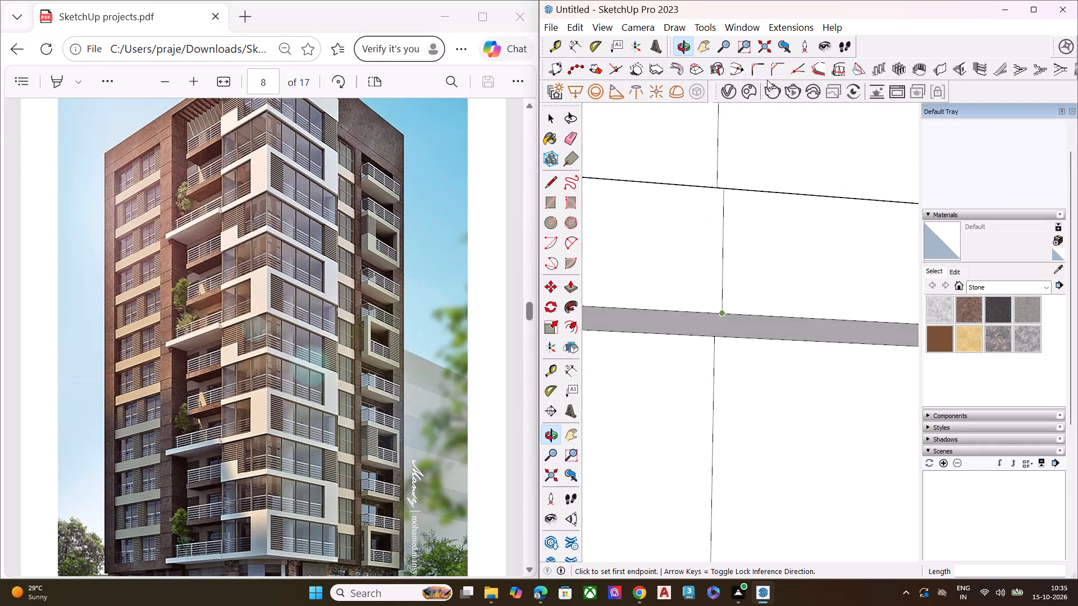
scroll(728, 283, up, 5)
scroll(733, 296, down, 1)
scroll(733, 296, up, 1)
middle_drag(718, 327, 754, 185)
scroll(754, 185, up, 4)
click(721, 303)
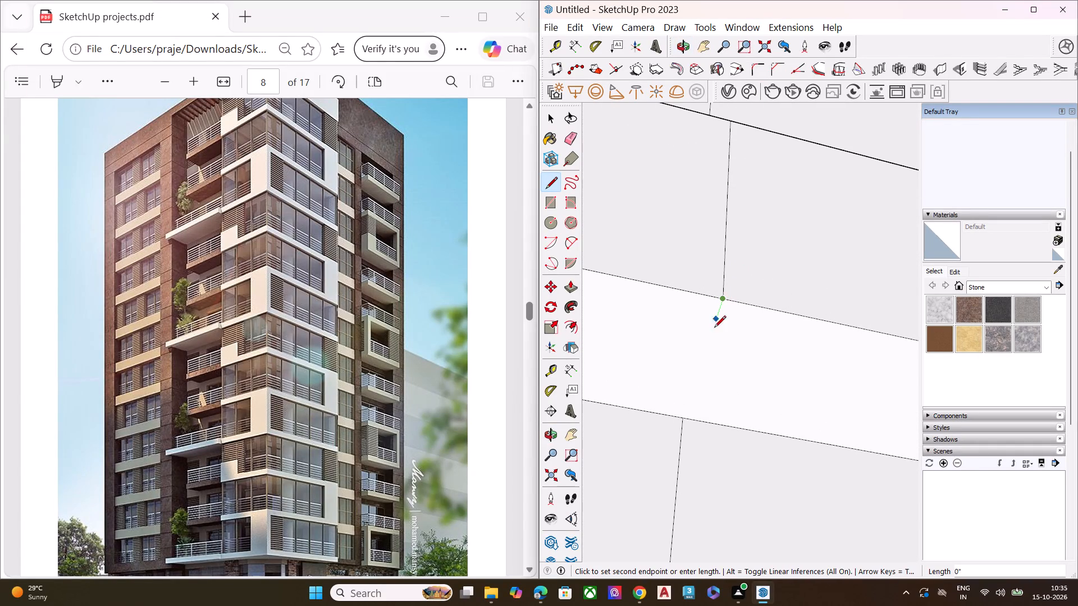
click(684, 420)
key(space)
On another floor's undivided band, extend the divider above the column edge about 270' across the ledge and down the face.
scroll(710, 296, down, 3)
scroll(711, 296, up, 2)
scroll(715, 293, down, 2)
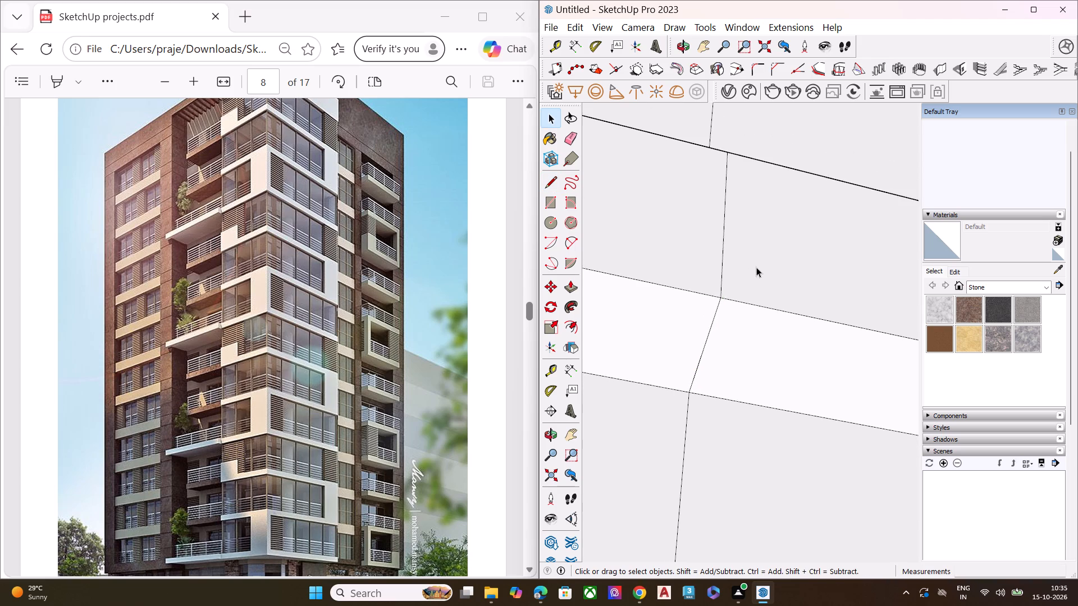
scroll(756, 267, down, 2)
scroll(756, 267, up, 2)
scroll(756, 267, down, 7)
scroll(756, 269, up, 1)
scroll(753, 287, down, 2)
scroll(751, 291, up, 2)
scroll(751, 292, down, 5)
scroll(764, 262, up, 2)
scroll(763, 262, down, 5)
scroll(763, 262, up, 1)
scroll(764, 262, down, 5)
scroll(763, 265, up, 2)
scroll(761, 268, down, 4)
scroll(772, 244, up, 1)
scroll(772, 245, down, 4)
scroll(770, 248, up, 1)
middle_drag(770, 248, 766, 265)
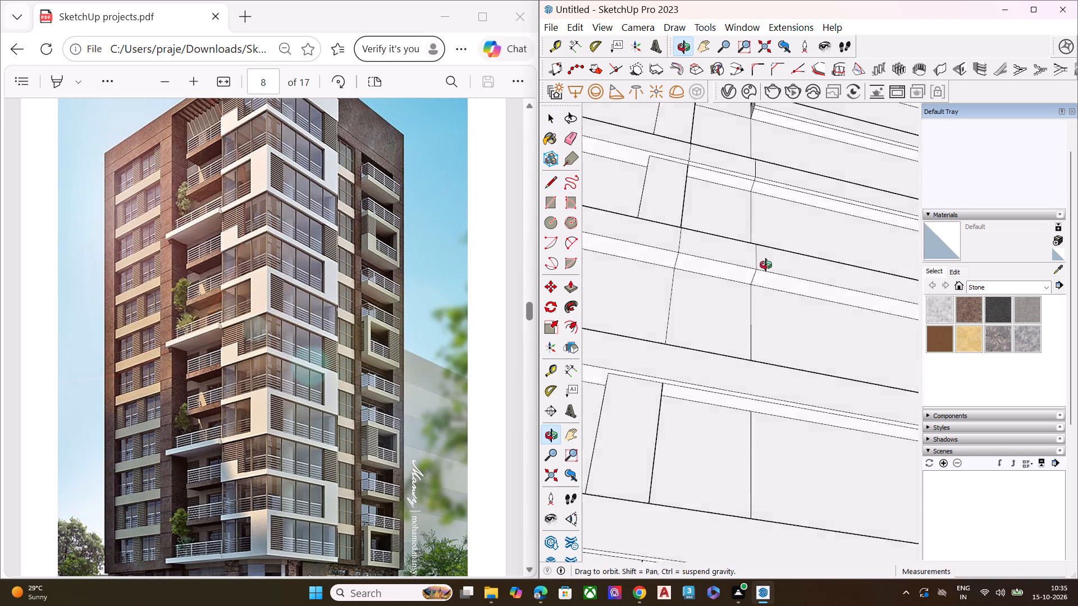
middle_drag(766, 265, 730, 488)
scroll(759, 295, down, 1)
scroll(660, 370, up, 1)
scroll(687, 325, down, 1)
scroll(687, 325, up, 1)
scroll(687, 325, down, 9)
scroll(720, 393, up, 1)
middle_drag(720, 393, 680, 499)
scroll(720, 408, down, 1)
scroll(679, 498, up, 7)
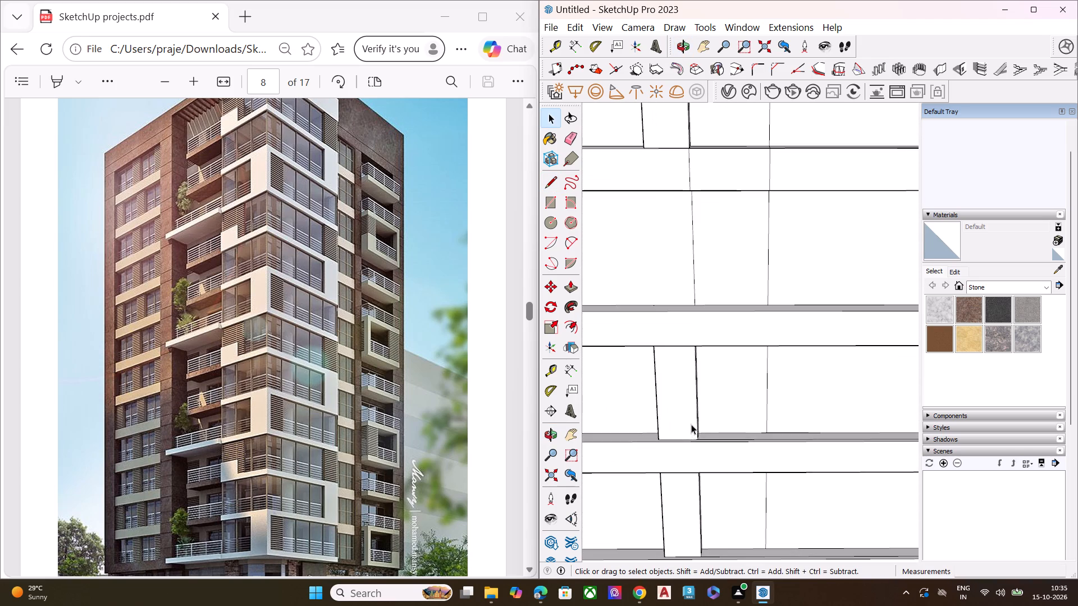
key(l)
scroll(699, 293, up, 2)
scroll(697, 282, down, 1)
scroll(697, 282, up, 8)
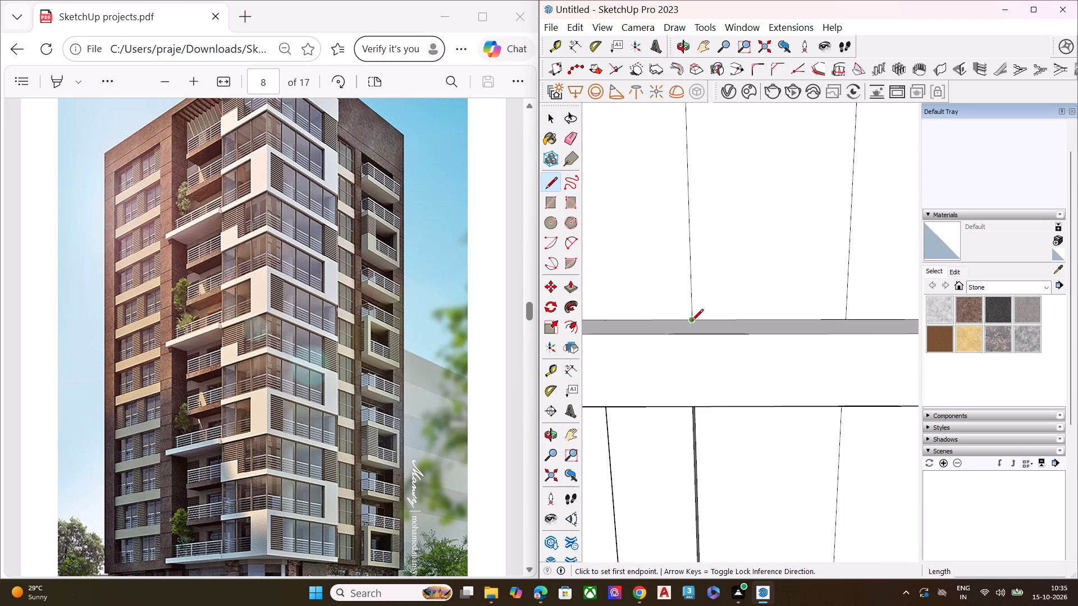
click(692, 322)
click(688, 338)
click(689, 336)
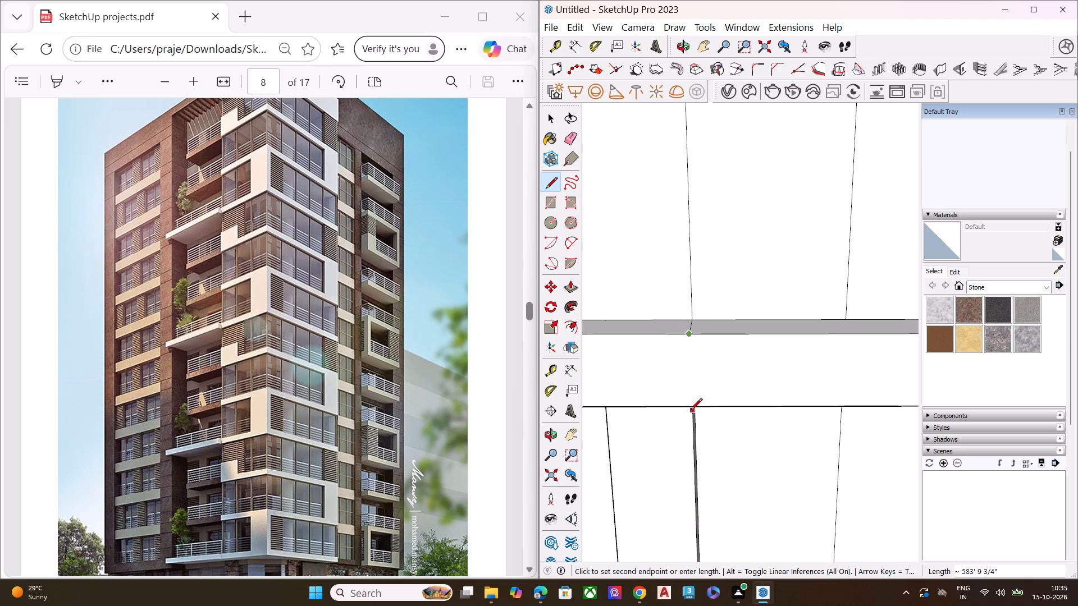
middle_drag(691, 408, 940, 181)
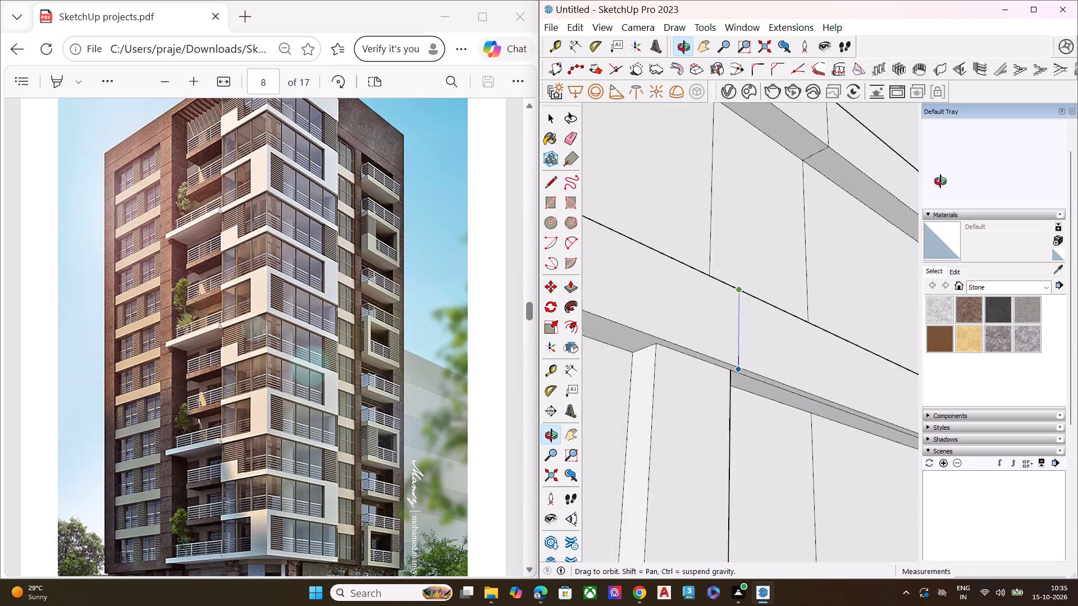
middle_drag(940, 181, 943, 181)
scroll(911, 234, up, 7)
scroll(727, 383, down, 8)
scroll(697, 386, up, 8)
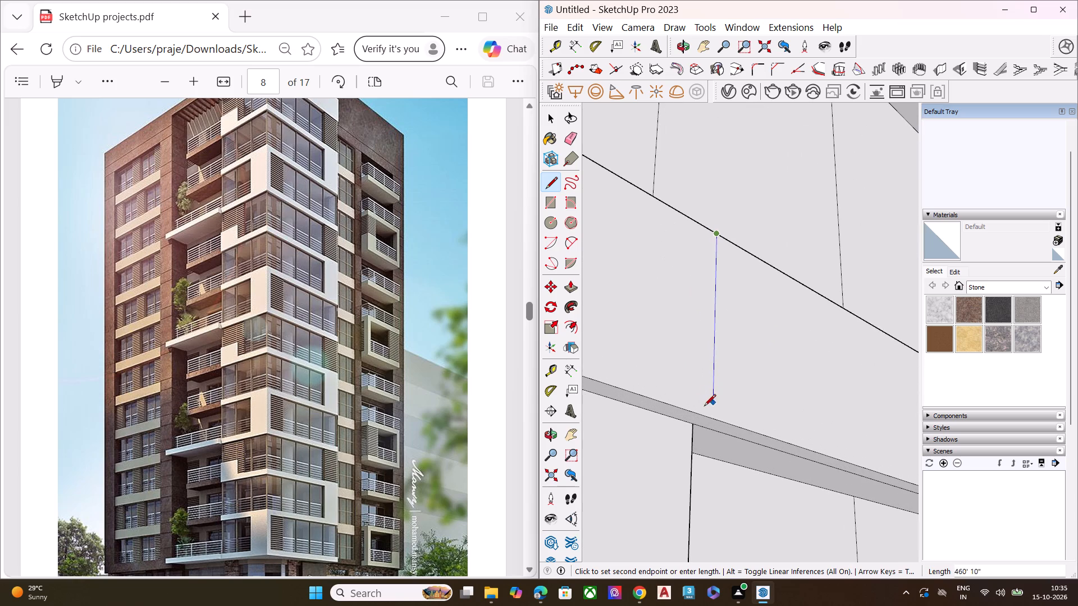
click(714, 421)
Continue that divider across the band's underside to the column corner and over to the recess's inner corner.
middle_drag(709, 432, 706, 310)
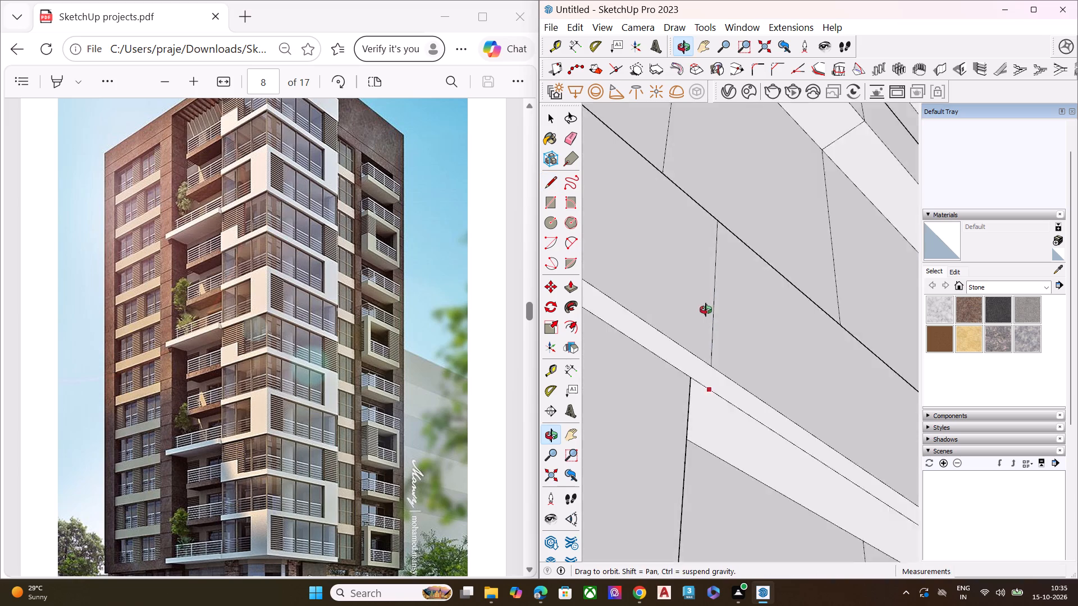
middle_drag(706, 310, 696, 267)
scroll(703, 307, up, 6)
click(706, 317)
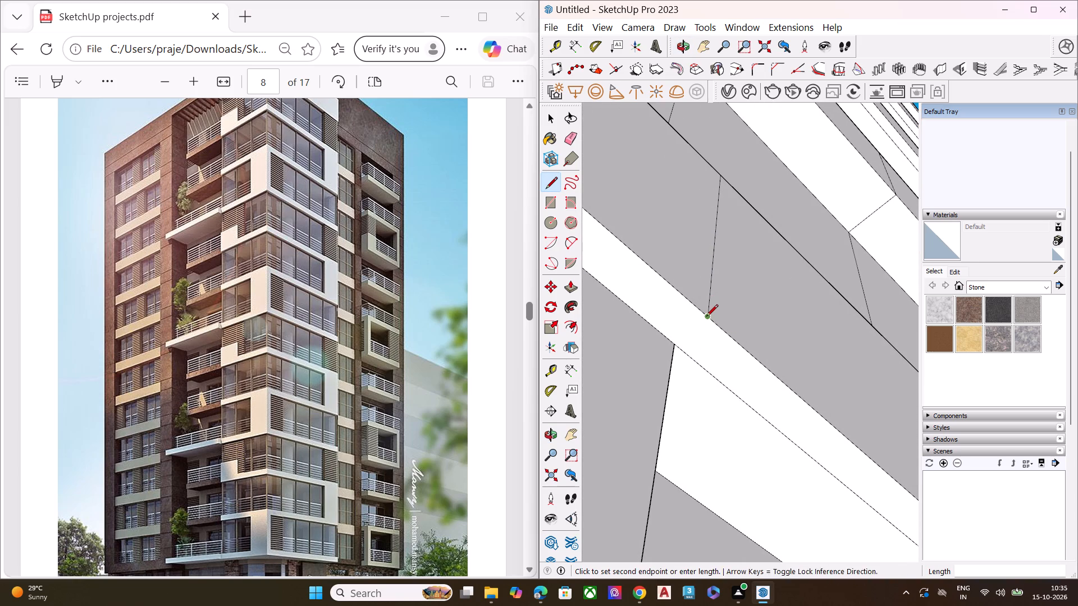
click(678, 346)
middle_drag(686, 358, 450, 332)
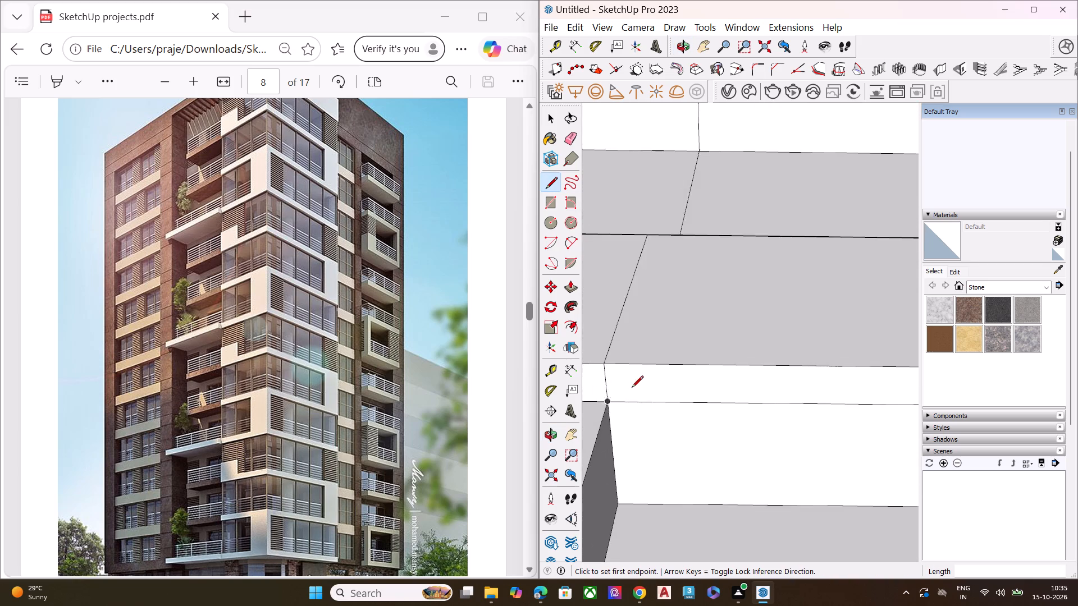
scroll(634, 387, up, 4)
click(594, 412)
scroll(620, 395, down, 8)
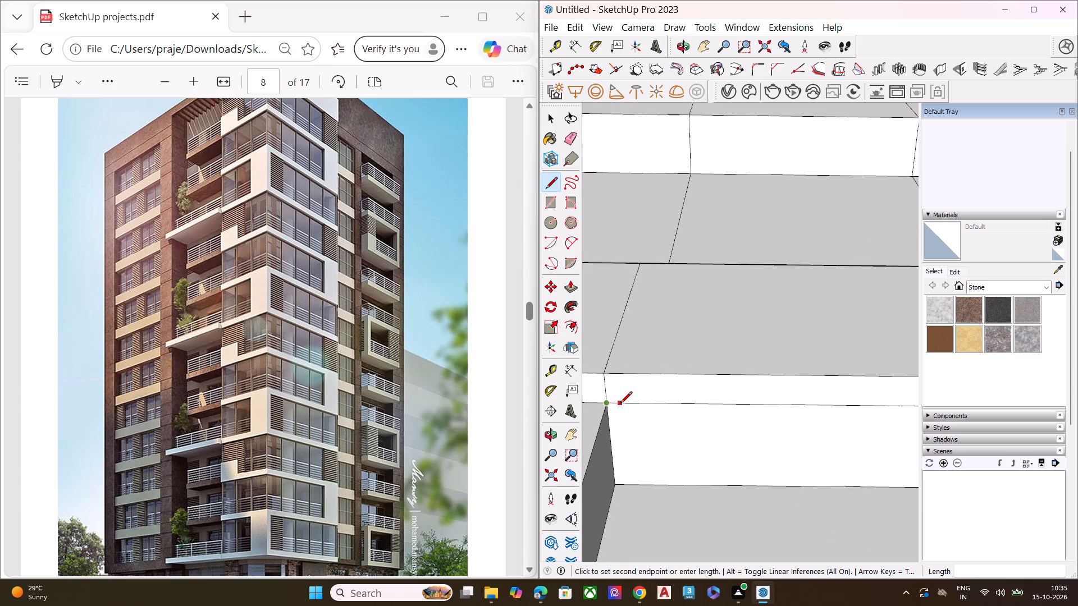
click(618, 477)
Extend the same band's other wall divider about 270' across the ledge and about 516' down the band face.
scroll(625, 361, down, 16)
middle_drag(728, 320, 733, 552)
scroll(768, 458, up, 3)
scroll(705, 327, down, 3)
scroll(705, 327, up, 1)
scroll(707, 325, down, 4)
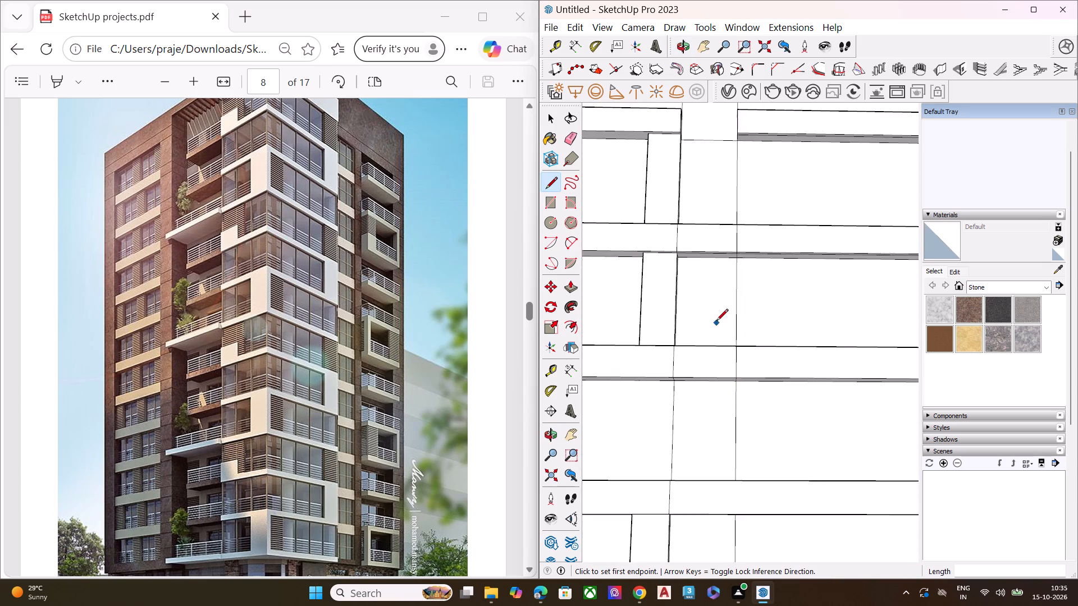
scroll(716, 322, down, 10)
scroll(727, 370, up, 1)
middle_drag(728, 374, 729, 545)
scroll(726, 478, up, 5)
scroll(715, 370, down, 1)
scroll(715, 370, up, 10)
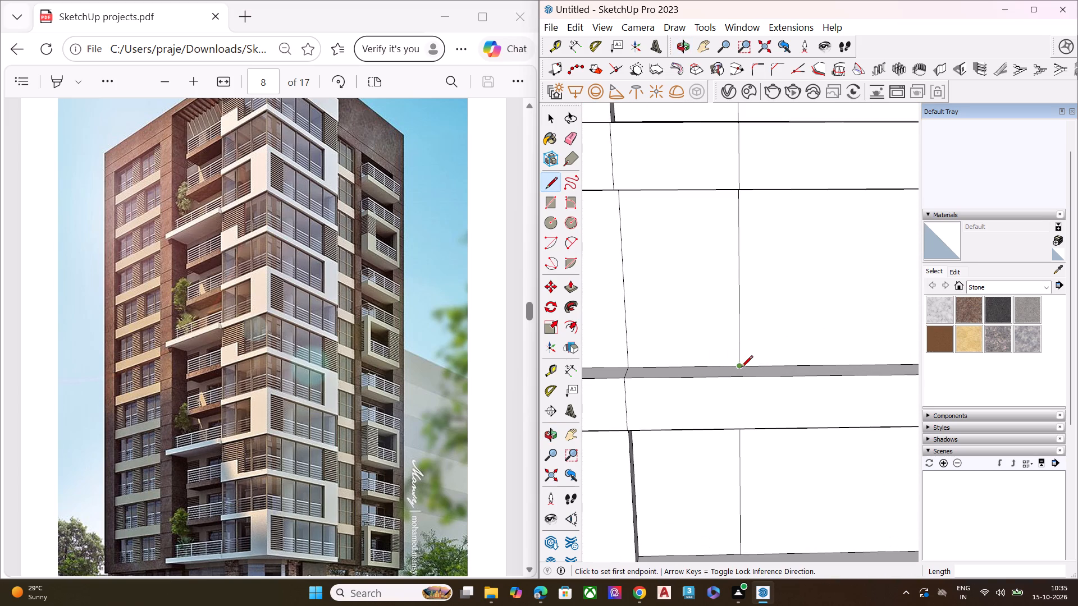
click(739, 368)
scroll(738, 379, up, 8)
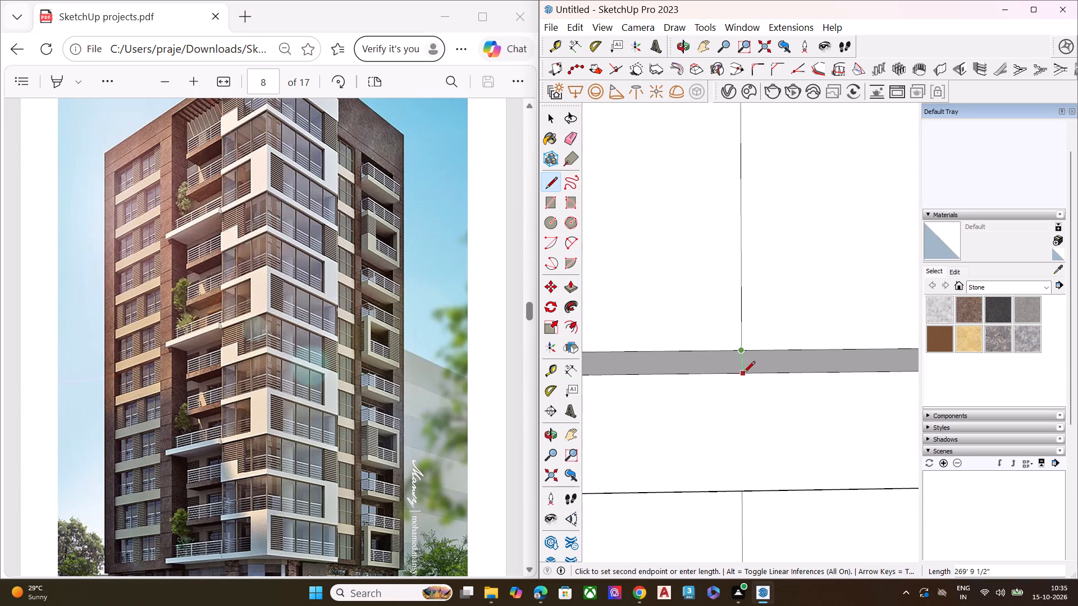
click(743, 374)
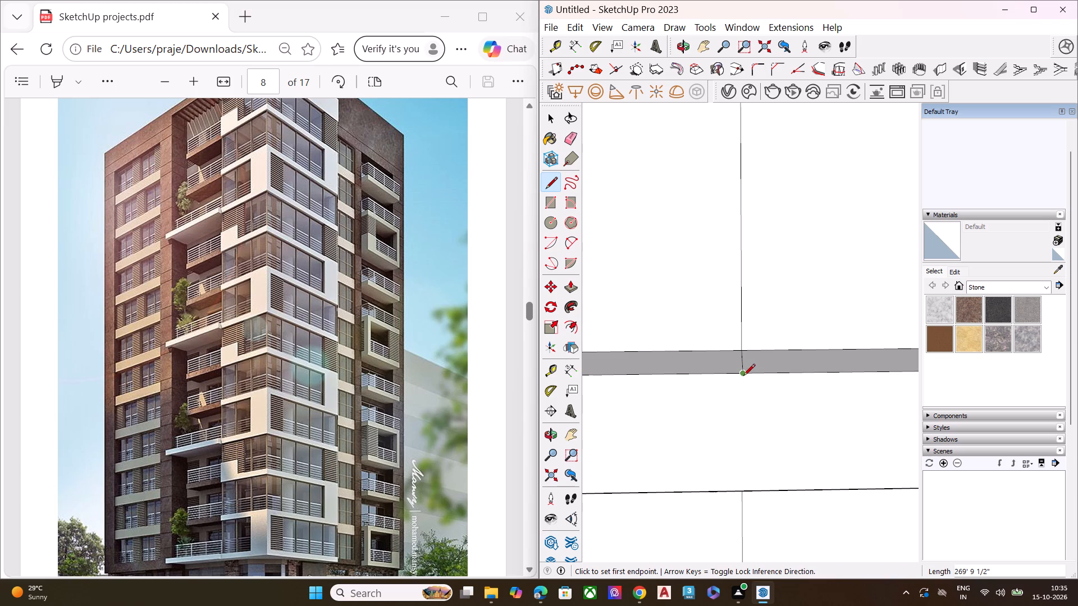
click(742, 374)
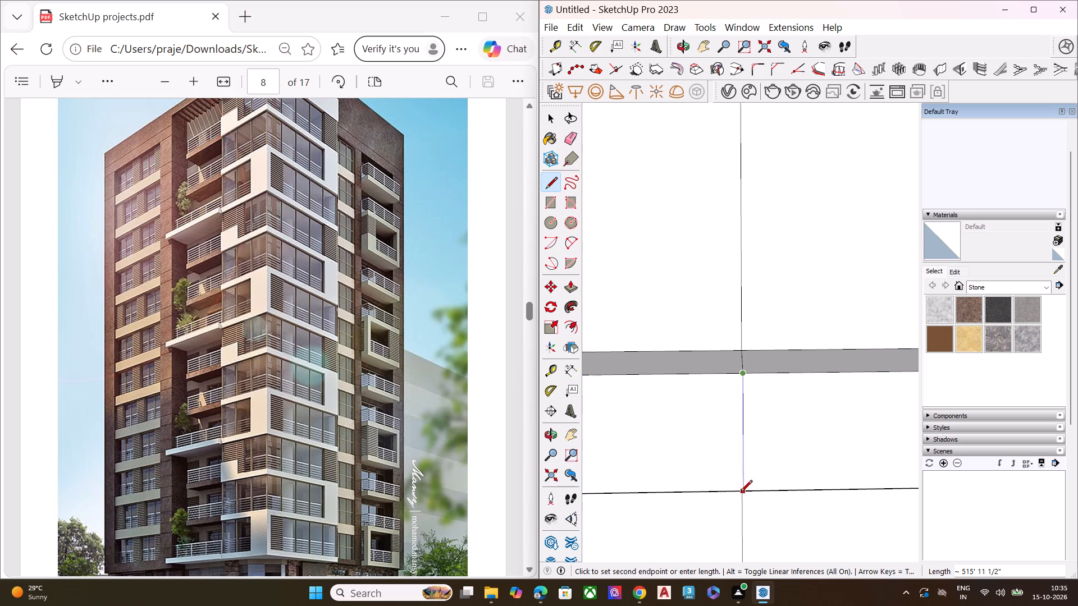
click(743, 494)
Draw a line across the band's underside from the second divider to the matching vertical line on the wall below.
scroll(736, 364, down, 6)
middle_drag(731, 424, 773, 167)
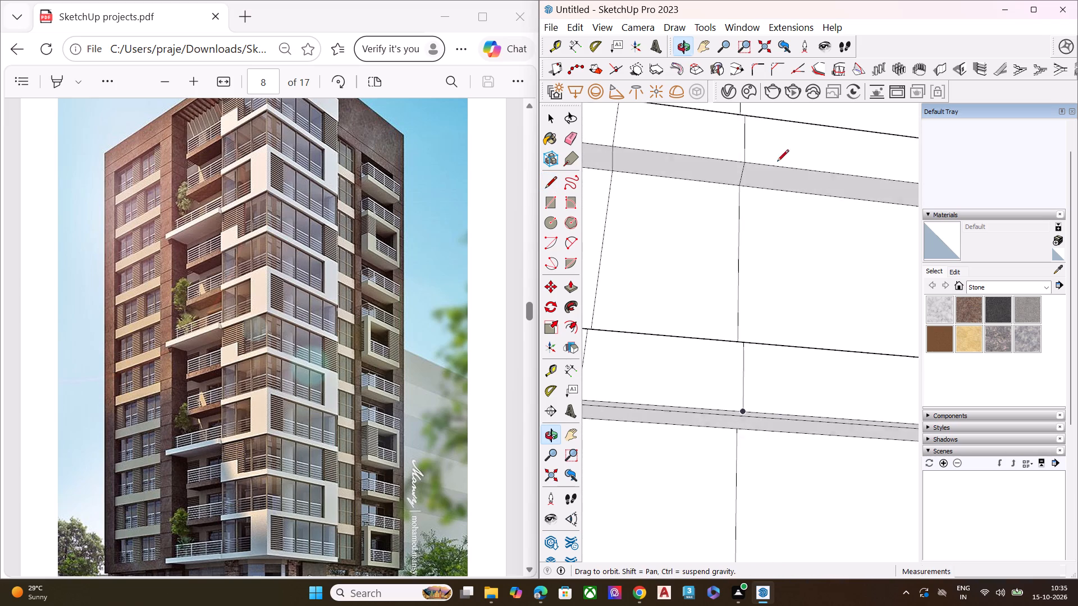
scroll(717, 434, up, 2)
scroll(718, 435, down, 1)
scroll(719, 437, up, 6)
middle_drag(776, 395, 810, 297)
scroll(791, 332, up, 7)
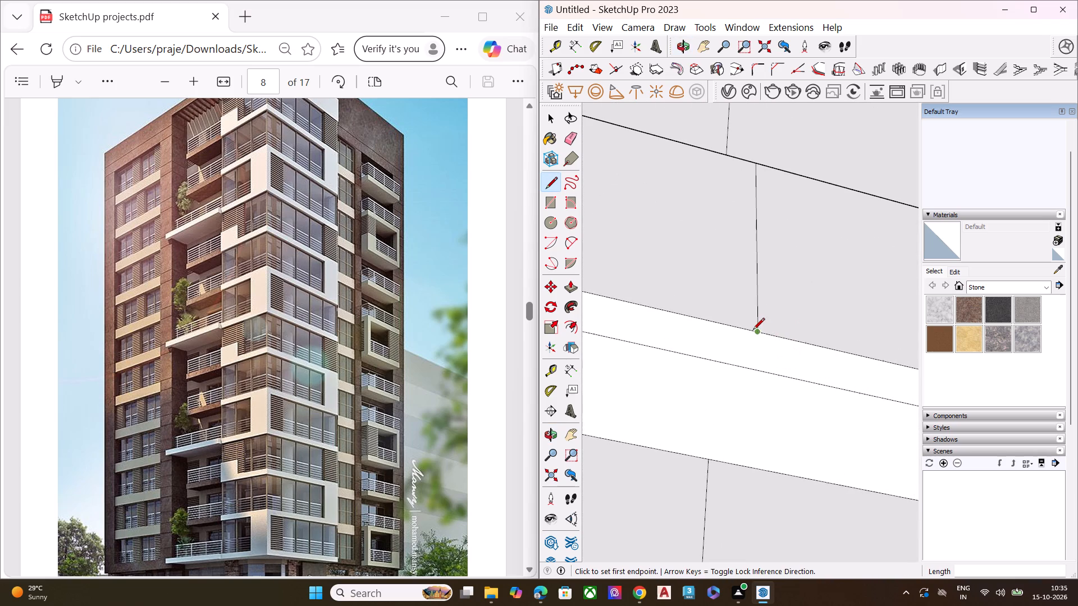
click(757, 332)
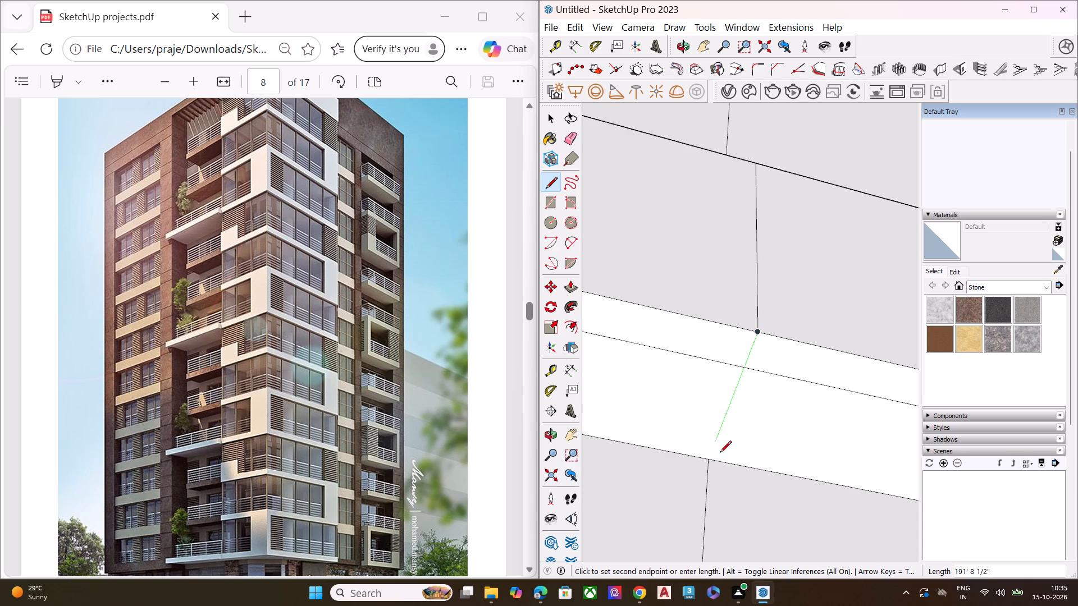
click(709, 463)
On the next band down, draw a line across the ledge from the column recess's inner corner to the band's outer edge.
scroll(735, 324, down, 5)
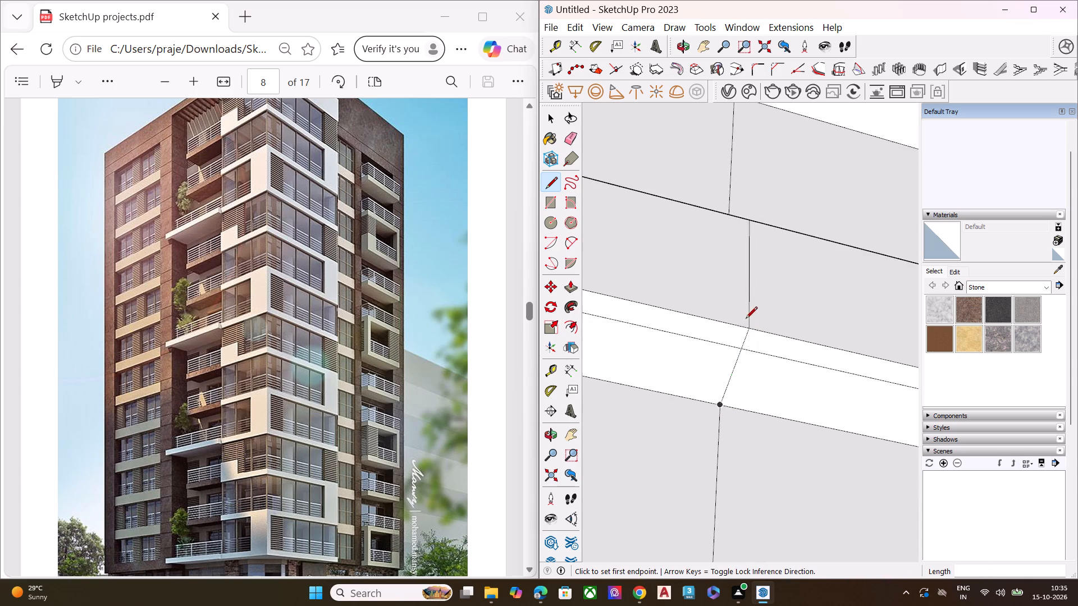
scroll(746, 319, down, 3)
middle_drag(749, 319, 773, 446)
scroll(800, 323, down, 3)
scroll(798, 324, up, 1)
scroll(798, 324, down, 1)
scroll(798, 325, up, 1)
scroll(798, 325, down, 3)
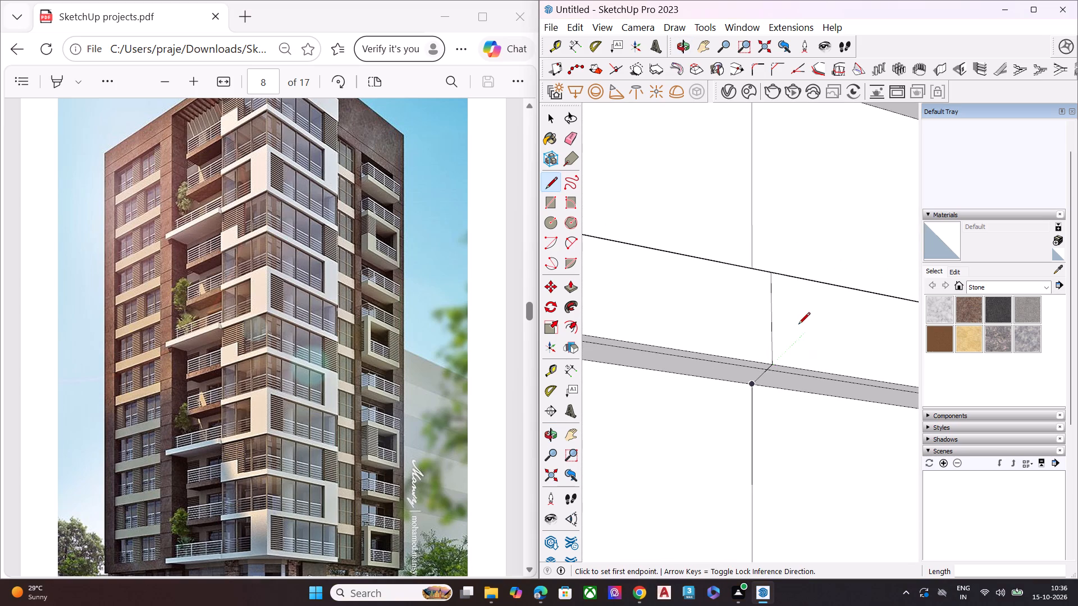
scroll(798, 325, down, 5)
scroll(798, 325, up, 1)
scroll(798, 325, down, 1)
scroll(798, 325, up, 1)
scroll(798, 325, down, 13)
middle_drag(725, 318, 698, 559)
scroll(741, 427, up, 10)
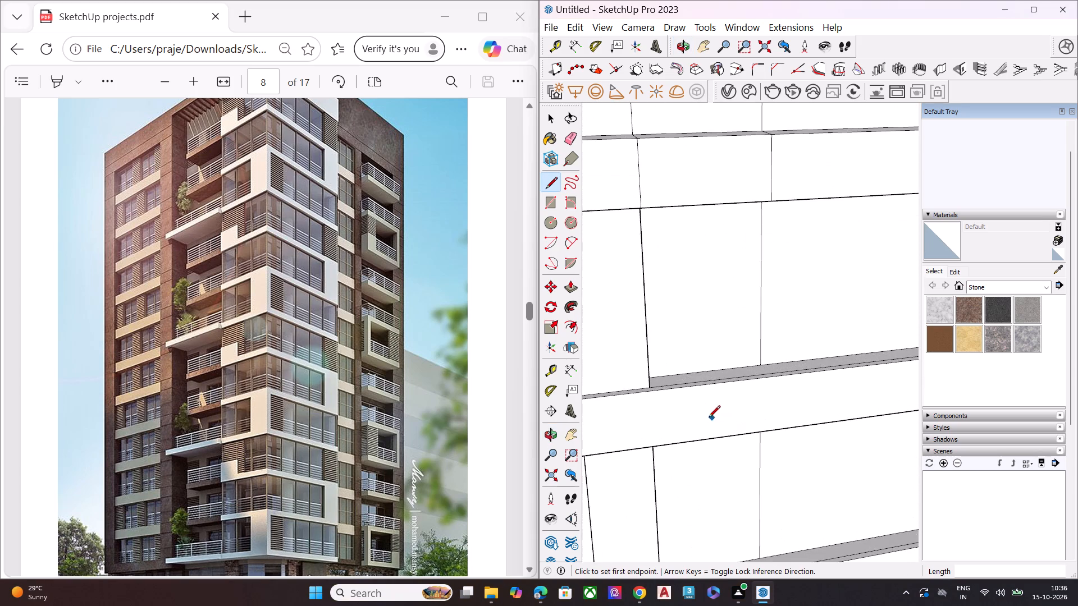
scroll(661, 387, up, 1)
middle_drag(661, 387, 575, 478)
scroll(641, 339, up, 4)
scroll(648, 329, down, 1)
scroll(648, 329, up, 2)
click(669, 353)
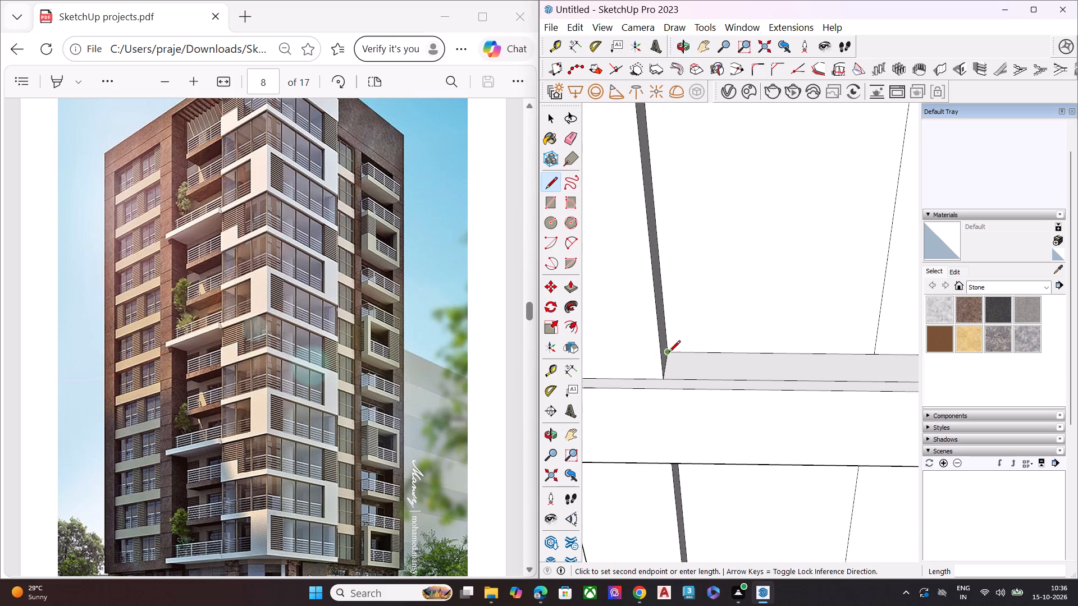
click(662, 391)
Draw a vertical line about 527' down the band face from the ledge line's outer end to the lower edge.
scroll(670, 400, down, 4)
middle_drag(664, 411, 698, 243)
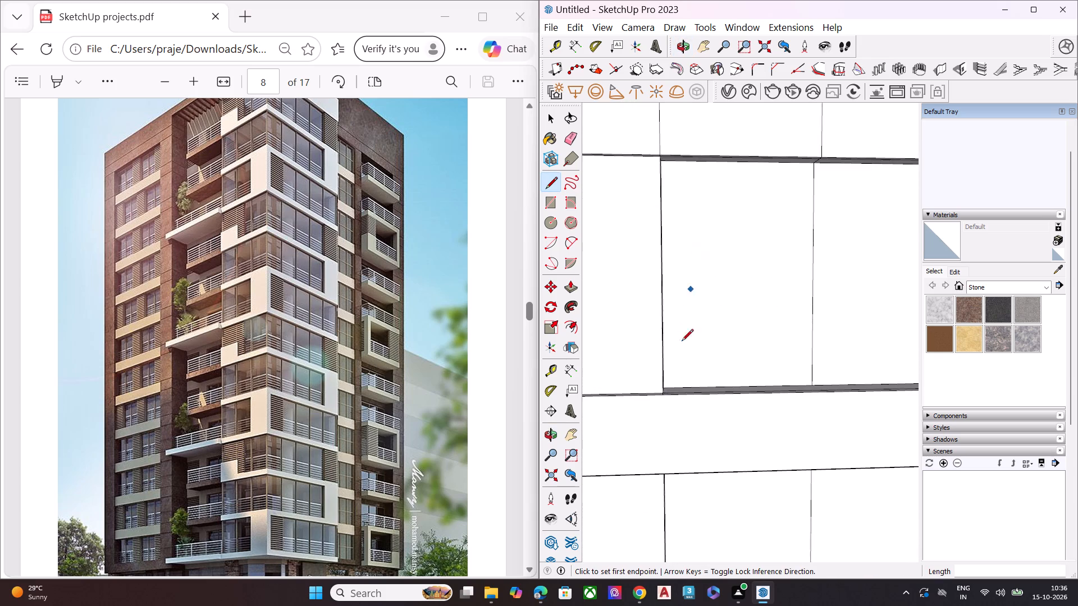
scroll(682, 369, up, 6)
click(643, 411)
scroll(647, 435, down, 1)
scroll(648, 433, up, 1)
scroll(650, 431, down, 1)
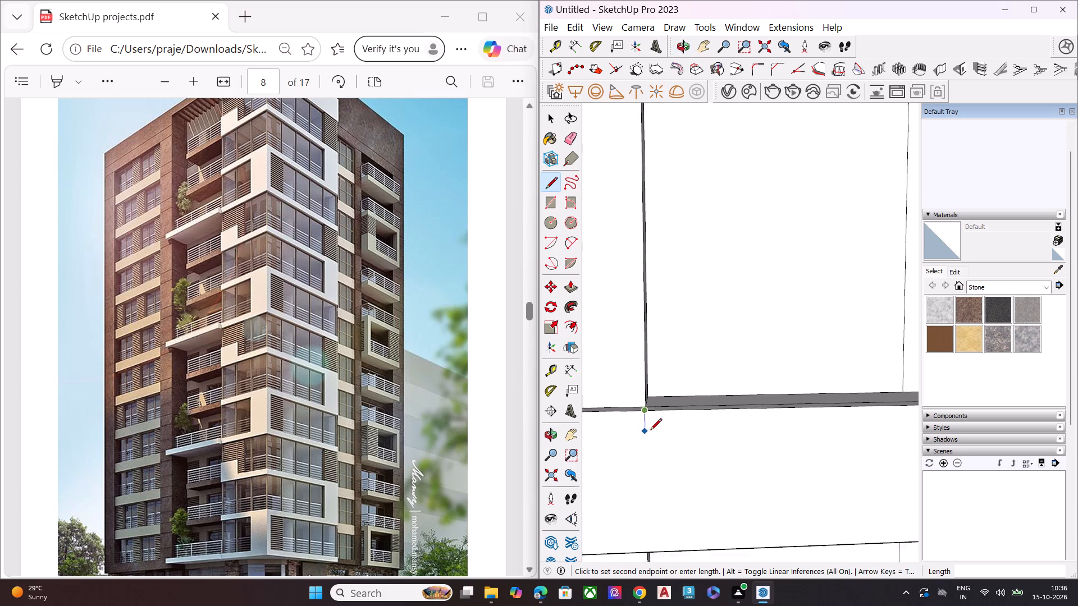
scroll(650, 431, down, 13)
scroll(654, 451, up, 8)
middle_drag(664, 395, 778, 242)
scroll(679, 357, up, 1)
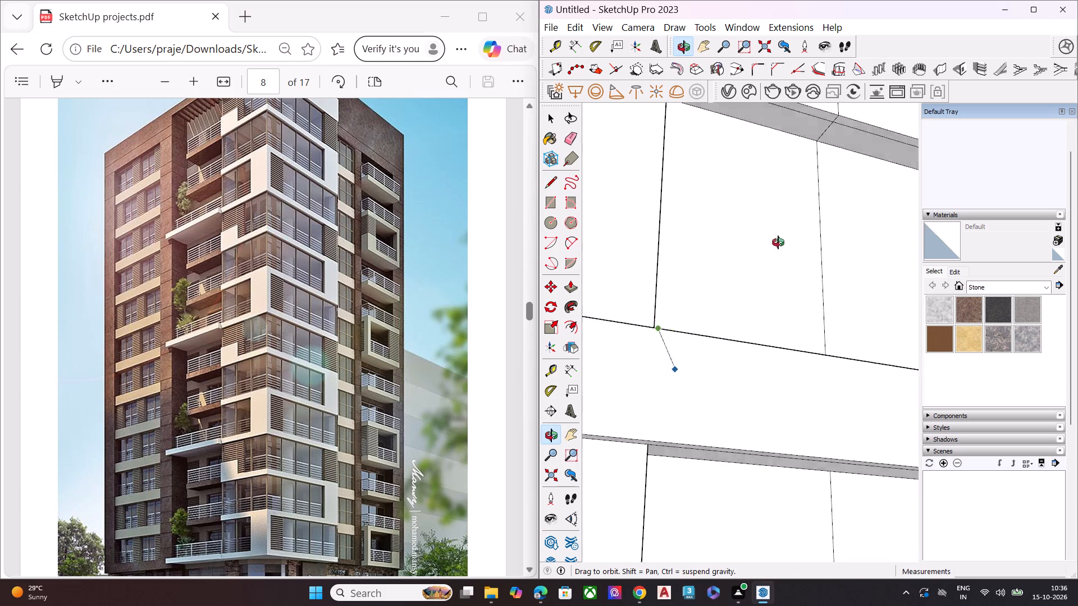
middle_drag(778, 242, 801, 235)
scroll(799, 238, down, 4)
scroll(698, 373, up, 6)
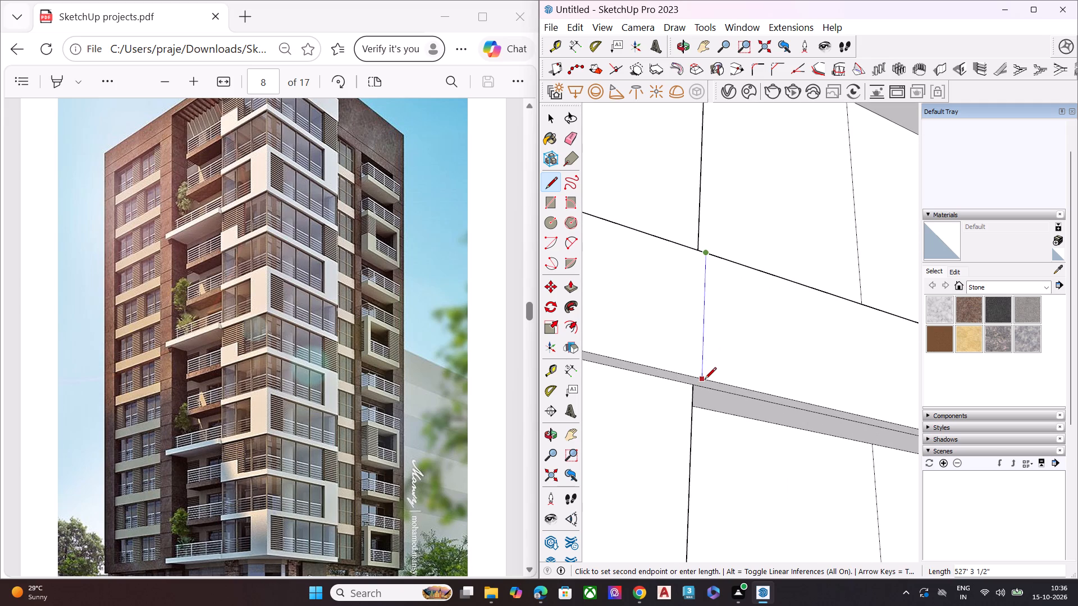
click(702, 380)
Draw a line about 270' across the band's underside from the face divider's lower end to the column recess's inner corner below.
middle_drag(709, 401, 461, 365)
scroll(709, 401, up, 1)
scroll(650, 414, up, 2)
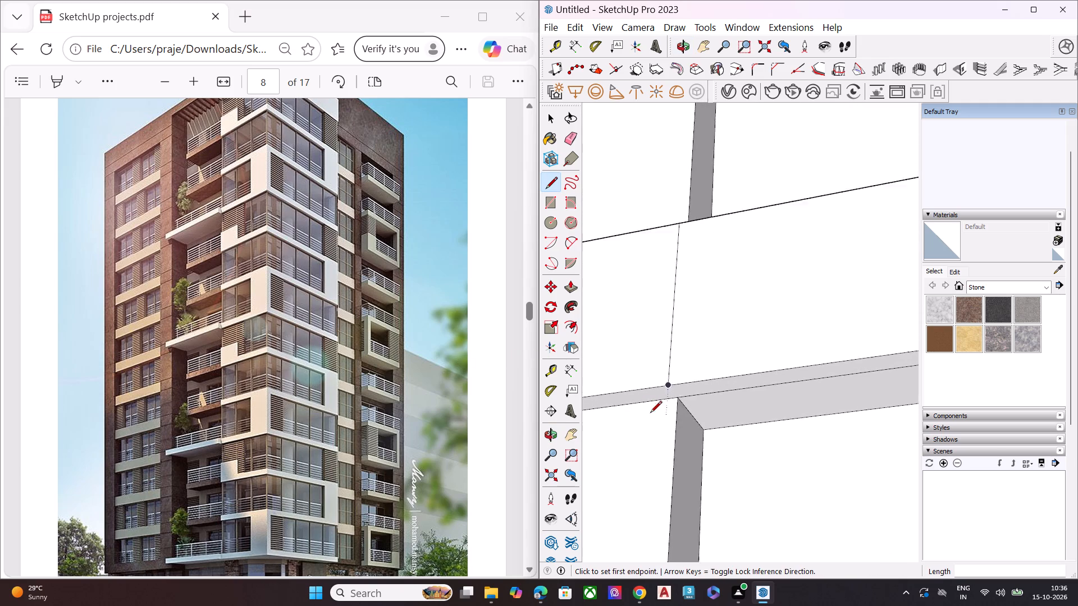
scroll(650, 414, up, 5)
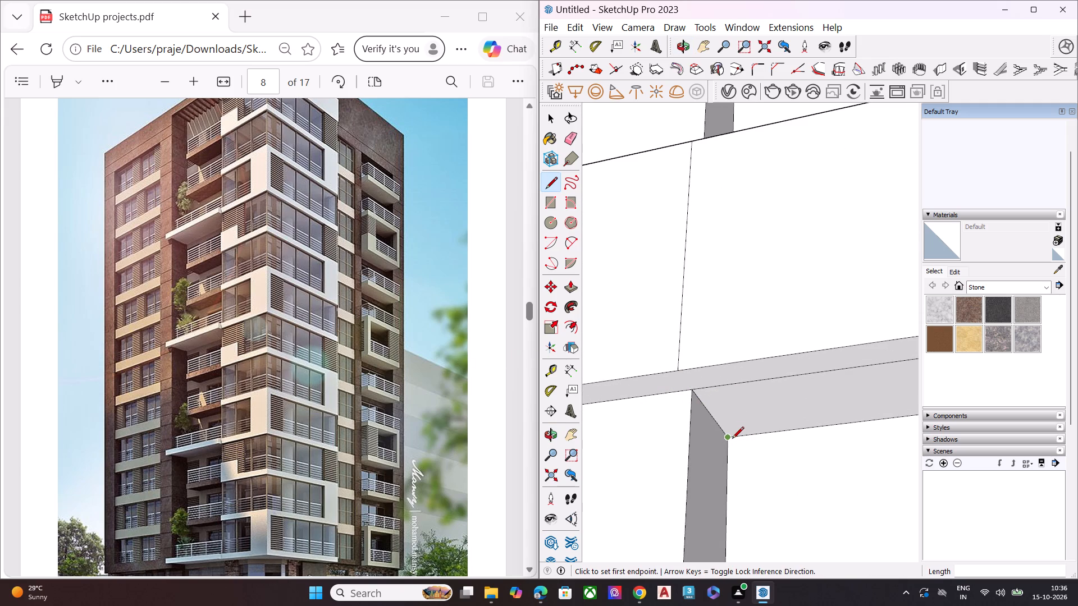
click(677, 371)
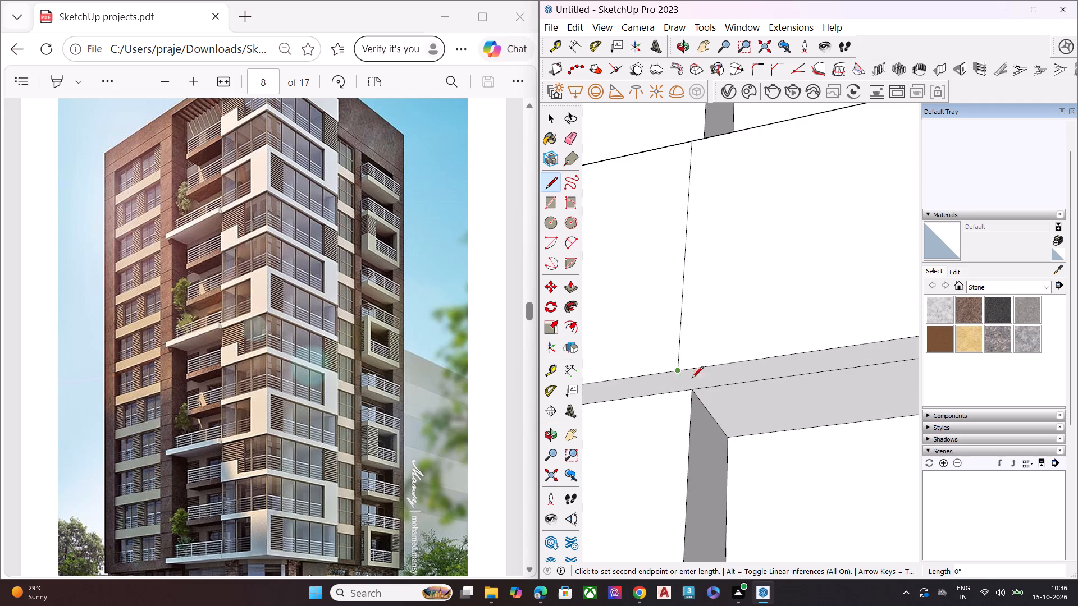
click(729, 439)
On the next band down, extend the divider from the column recess's inner corner about 270' across the ledge and down the band face to its lower edge.
scroll(705, 364, down, 7)
scroll(705, 364, up, 1)
scroll(705, 364, down, 7)
scroll(705, 364, up, 1)
scroll(705, 364, down, 3)
scroll(729, 315, down, 3)
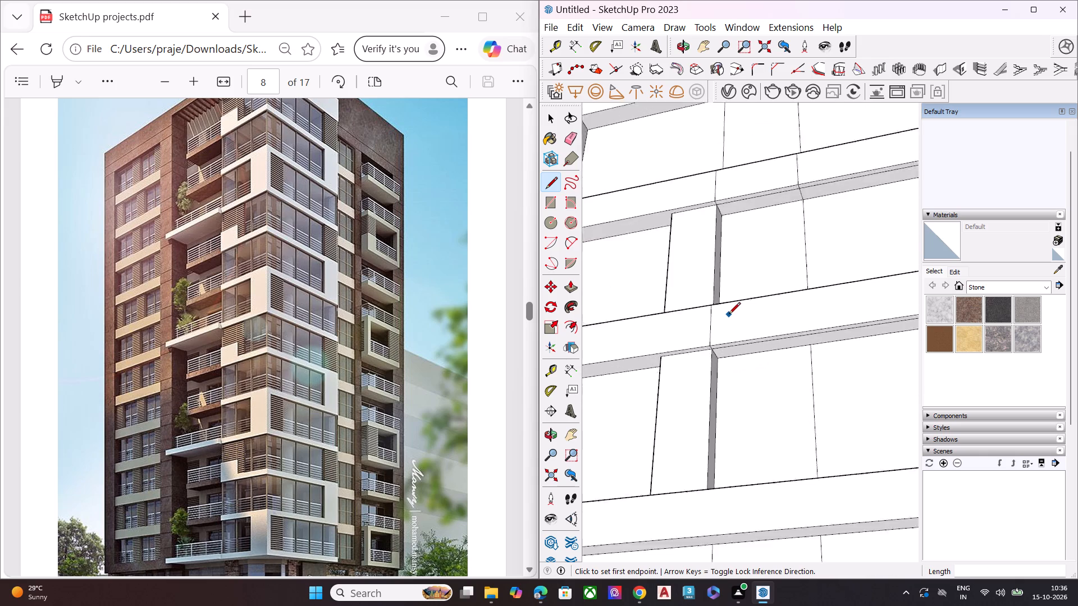
scroll(729, 315, down, 15)
middle_drag(727, 382, 729, 472)
scroll(729, 474, up, 10)
middle_drag(723, 372, 717, 544)
scroll(728, 475, up, 10)
click(704, 288)
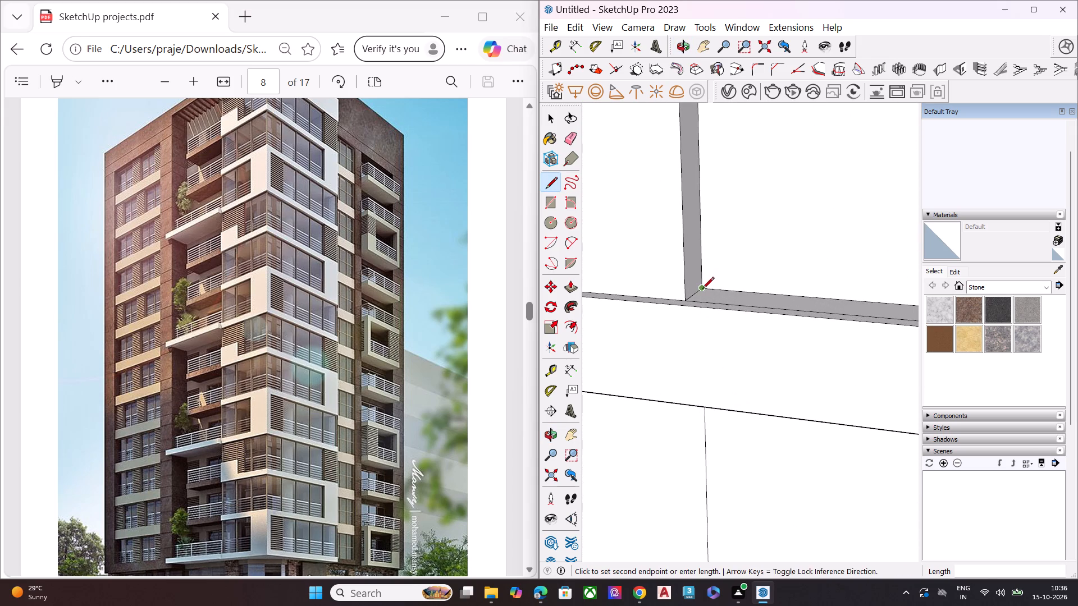
click(678, 307)
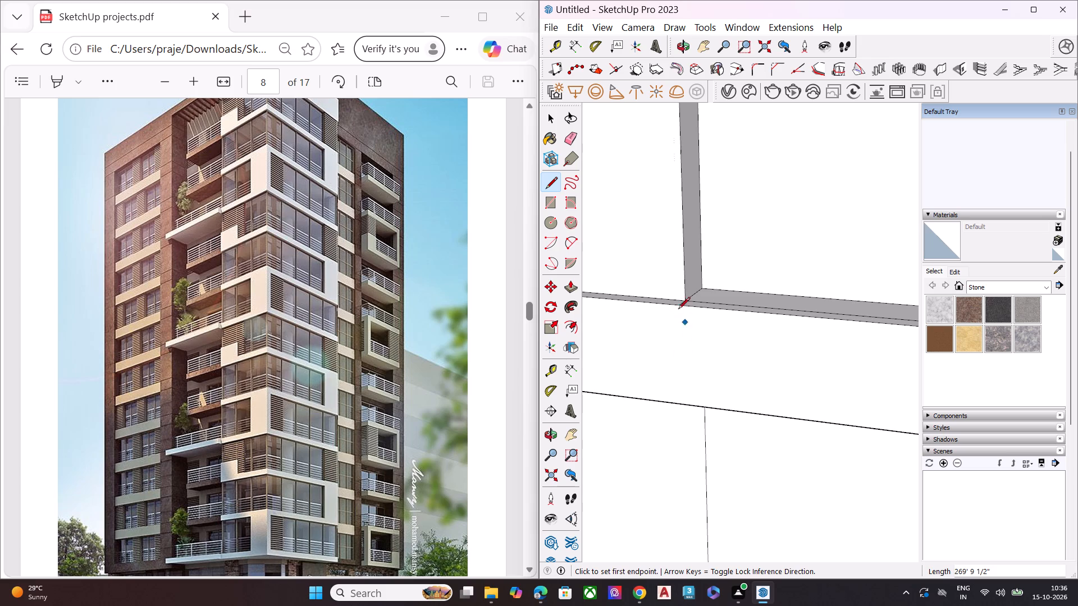
click(678, 306)
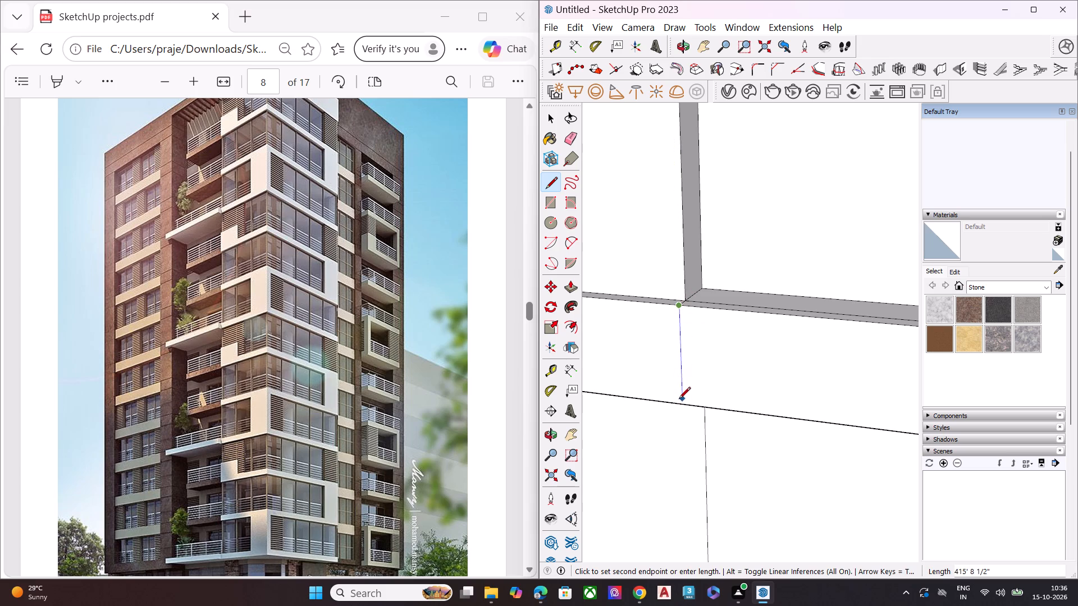
click(683, 406)
Draw a line across the same band's underside from the face divider's lower end to the matching vertical line on the wall below.
middle_drag(691, 401, 839, 125)
scroll(760, 318, up, 5)
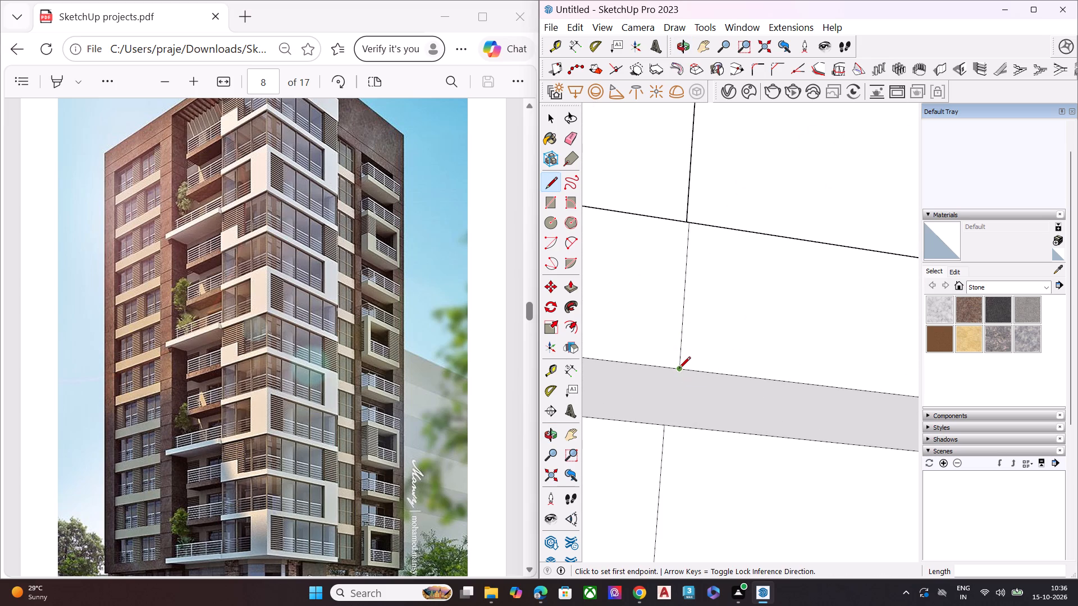
click(679, 371)
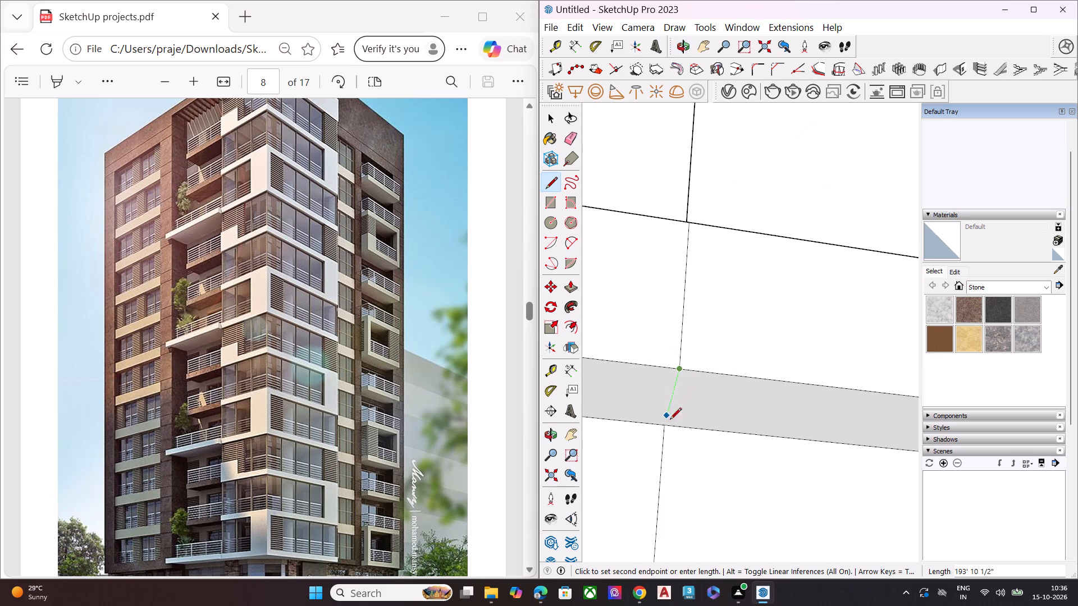
click(665, 429)
On the following band, extend the wall divider about 270' across the ledge and about 479' down the band face to its lower edge.
scroll(673, 319, down, 2)
scroll(673, 319, up, 1)
scroll(673, 319, down, 1)
scroll(673, 319, up, 1)
scroll(673, 319, down, 14)
scroll(684, 302, up, 1)
scroll(684, 302, down, 8)
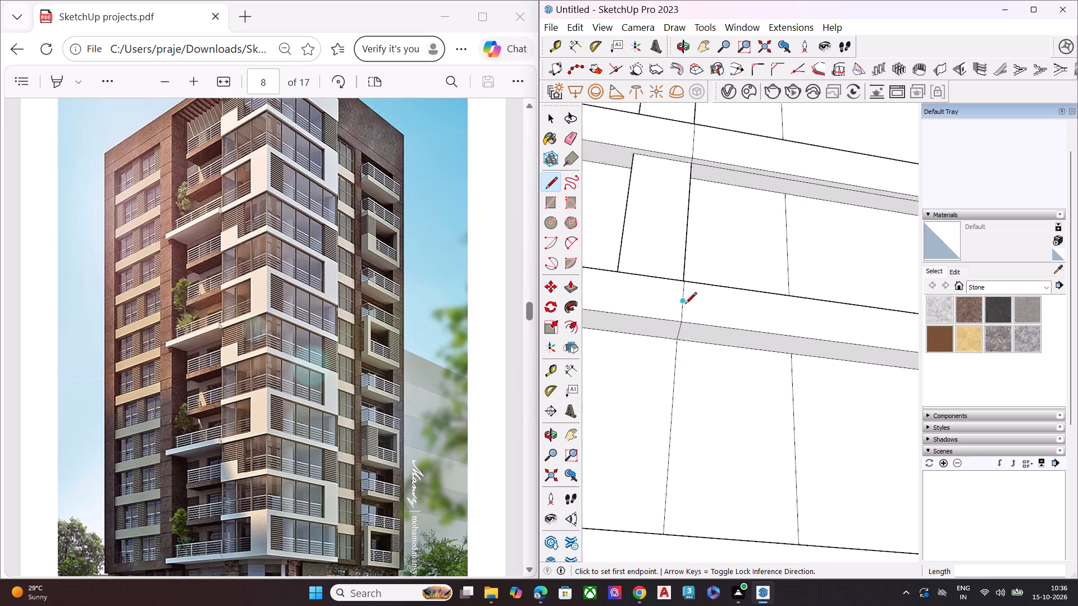
scroll(685, 305, down, 5)
scroll(686, 306, up, 1)
scroll(686, 306, down, 6)
middle_drag(693, 364, 642, 586)
scroll(706, 365, up, 2)
scroll(718, 294, down, 4)
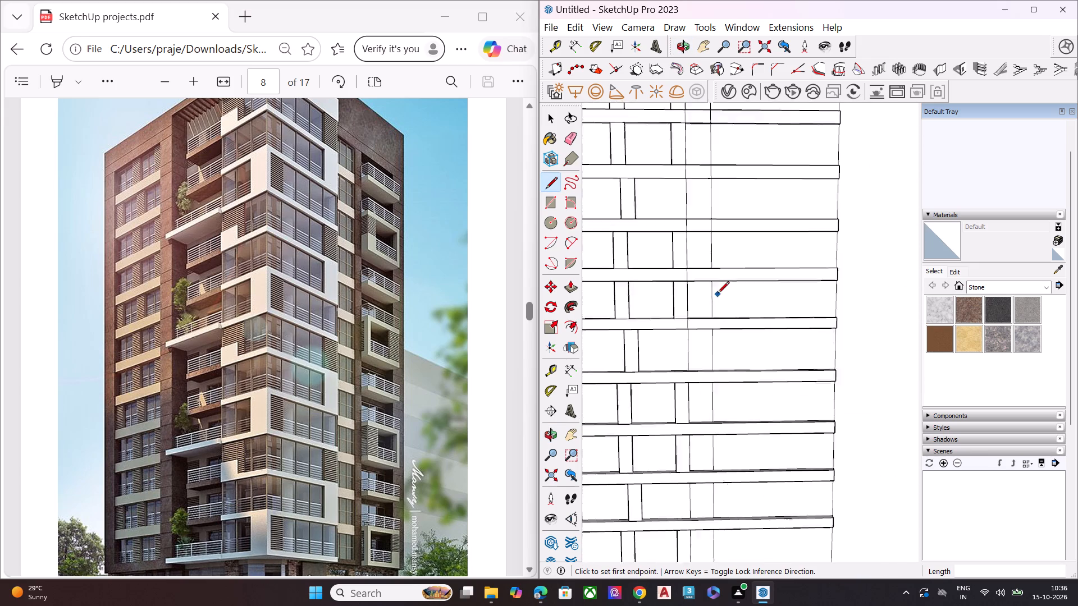
scroll(718, 294, down, 5)
scroll(719, 327, up, 1)
middle_drag(719, 336, 646, 495)
scroll(654, 408, up, 10)
scroll(724, 322, up, 8)
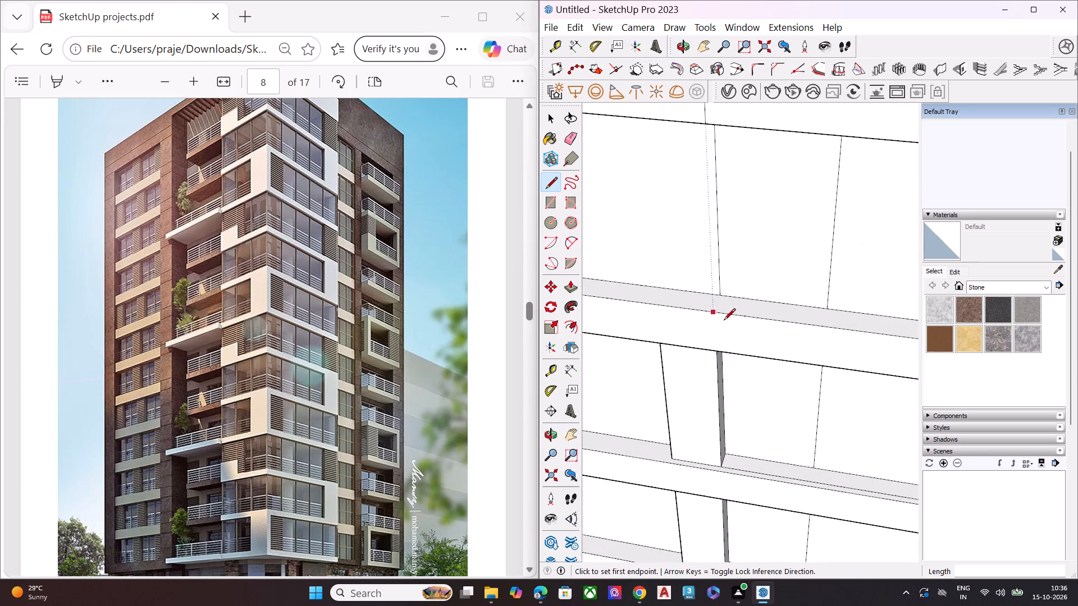
click(720, 295)
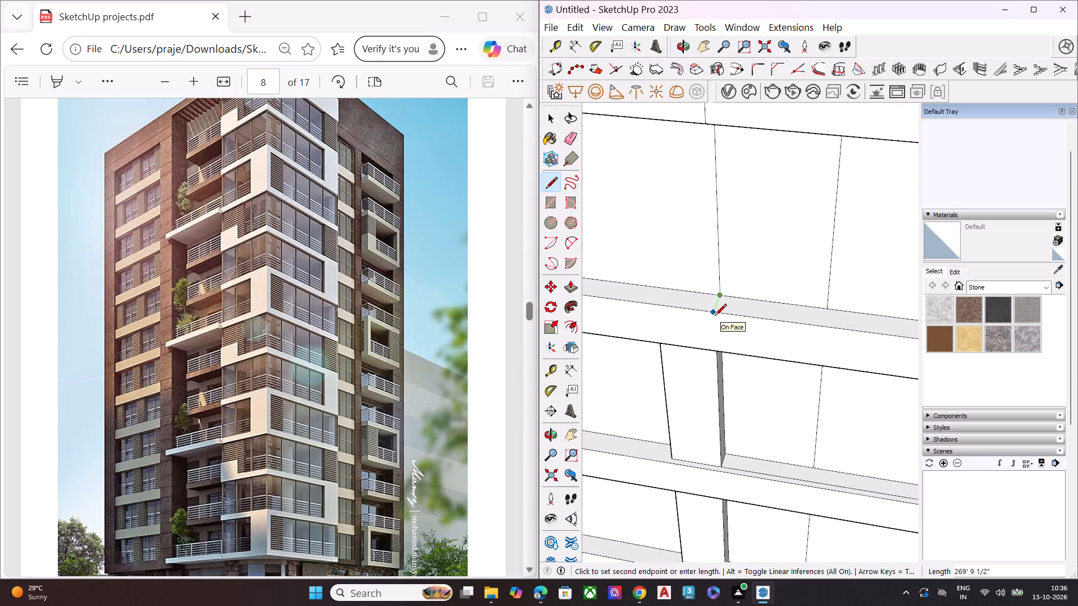
click(713, 313)
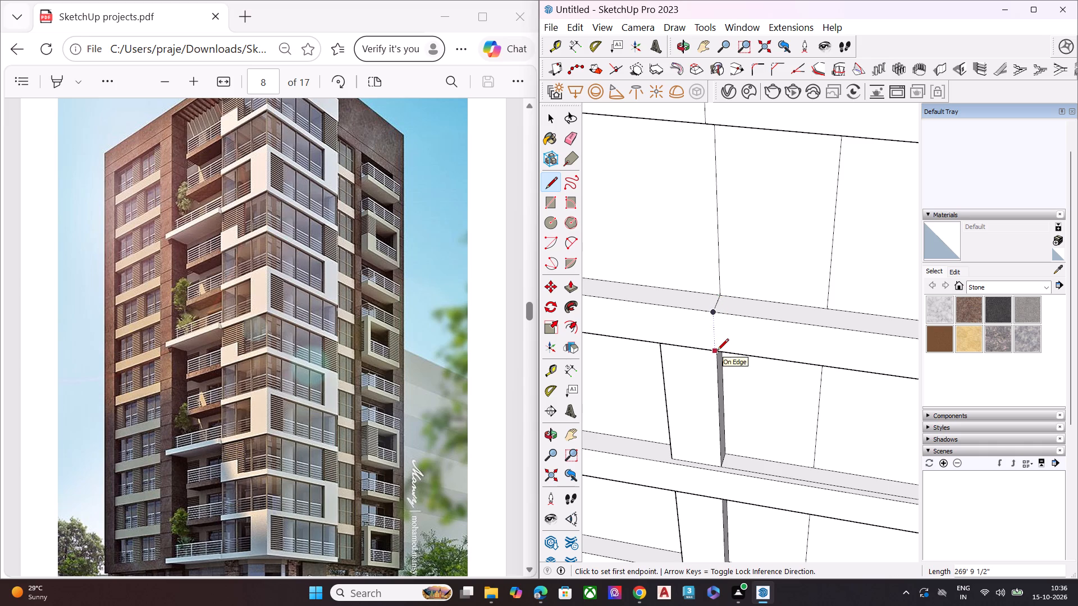
click(712, 315)
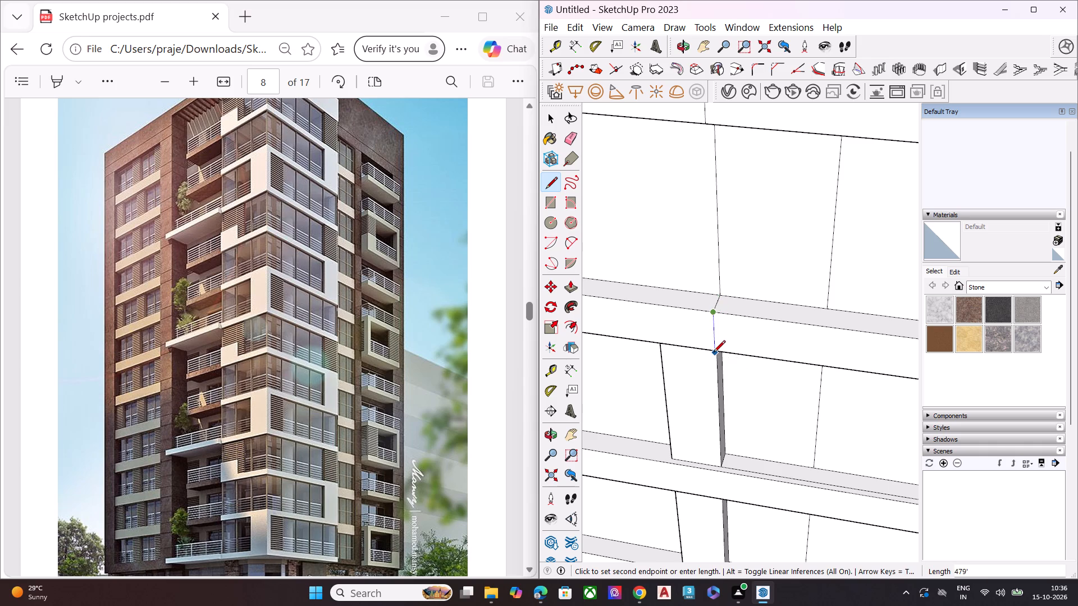
click(715, 353)
Draw a line about 270' across that band's underside from the face divider to the column recess's inner corner below.
middle_drag(719, 351, 979, 75)
scroll(798, 292, up, 7)
middle_drag(737, 274, 779, 80)
scroll(768, 176, up, 10)
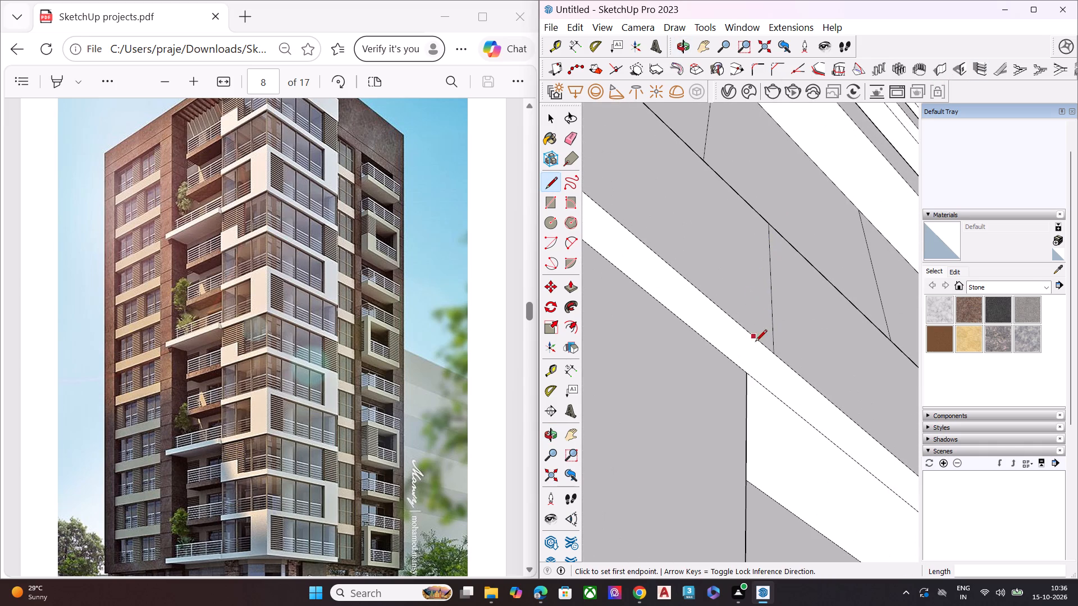
click(773, 355)
scroll(785, 388, up, 1)
middle_drag(785, 388, 639, 387)
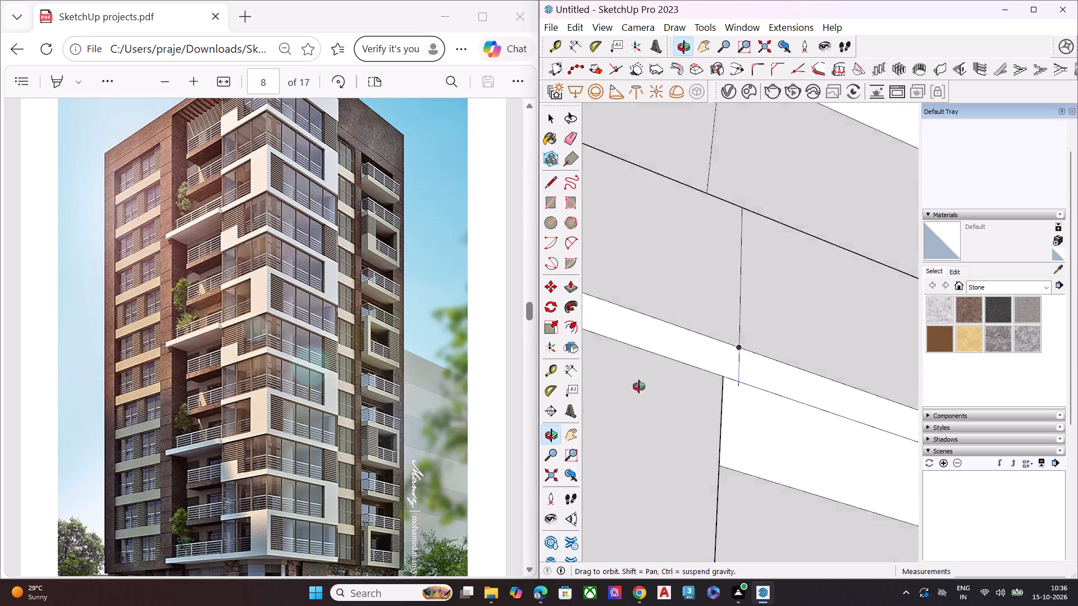
middle_drag(639, 387, 526, 384)
scroll(716, 390, down, 6)
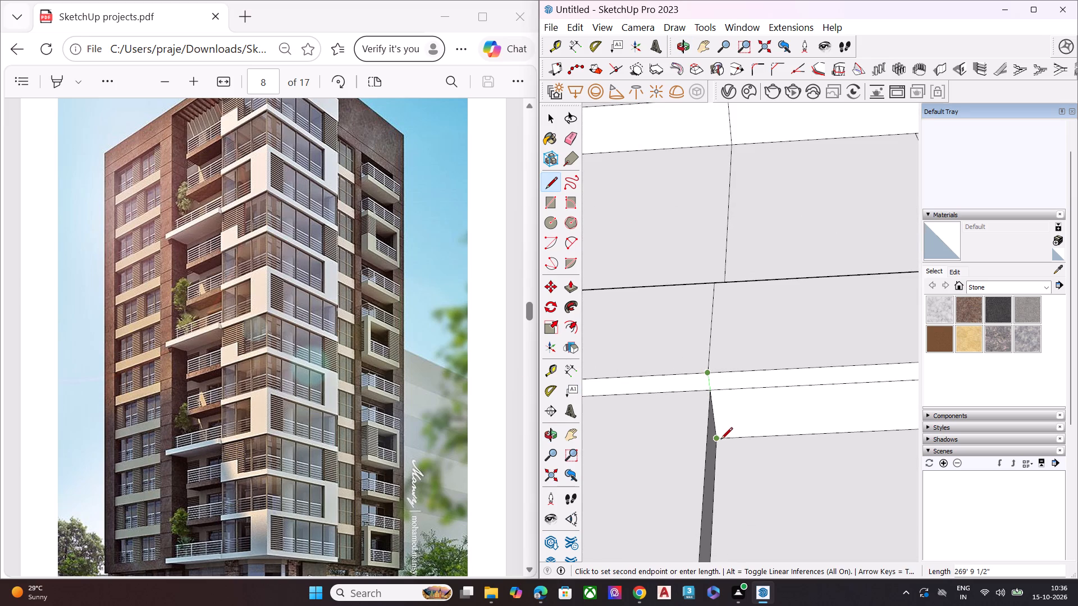
click(718, 440)
On the next band down, extend the divider from the column recess's inner corner about 270' across the ledge and about 498' down the band face.
scroll(675, 257, down, 13)
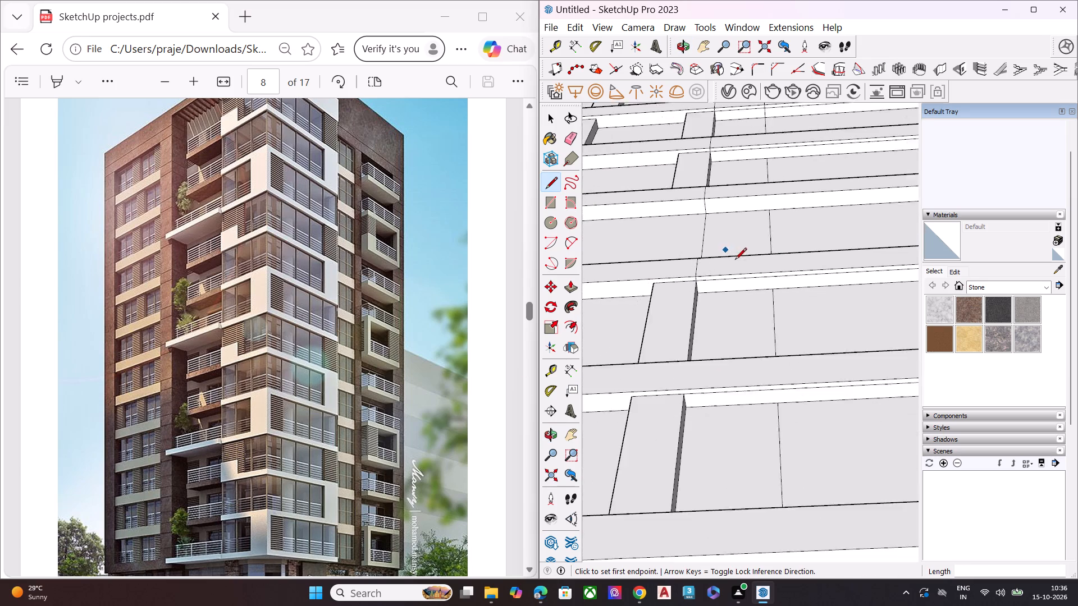
scroll(735, 260, down, 4)
middle_drag(720, 320, 716, 417)
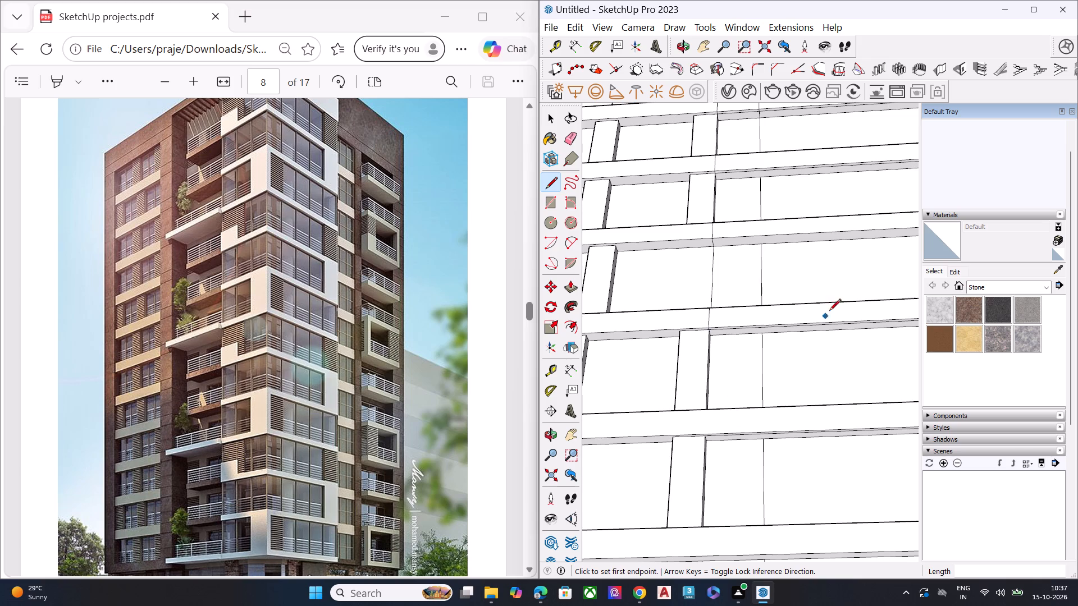
scroll(701, 366, down, 4)
middle_drag(719, 387, 676, 605)
scroll(727, 421, up, 10)
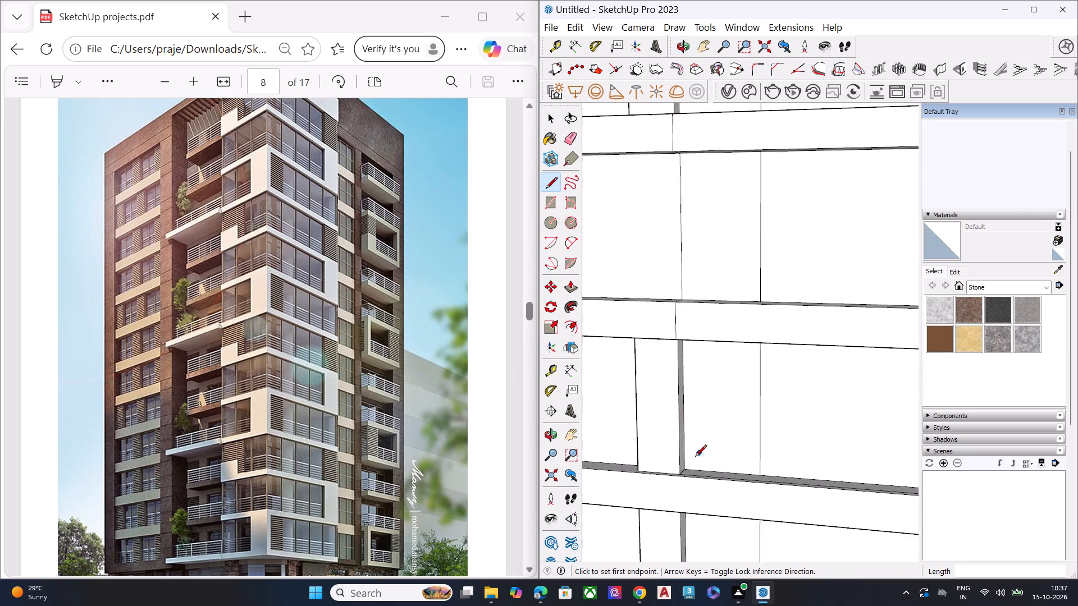
scroll(695, 457, up, 6)
click(678, 476)
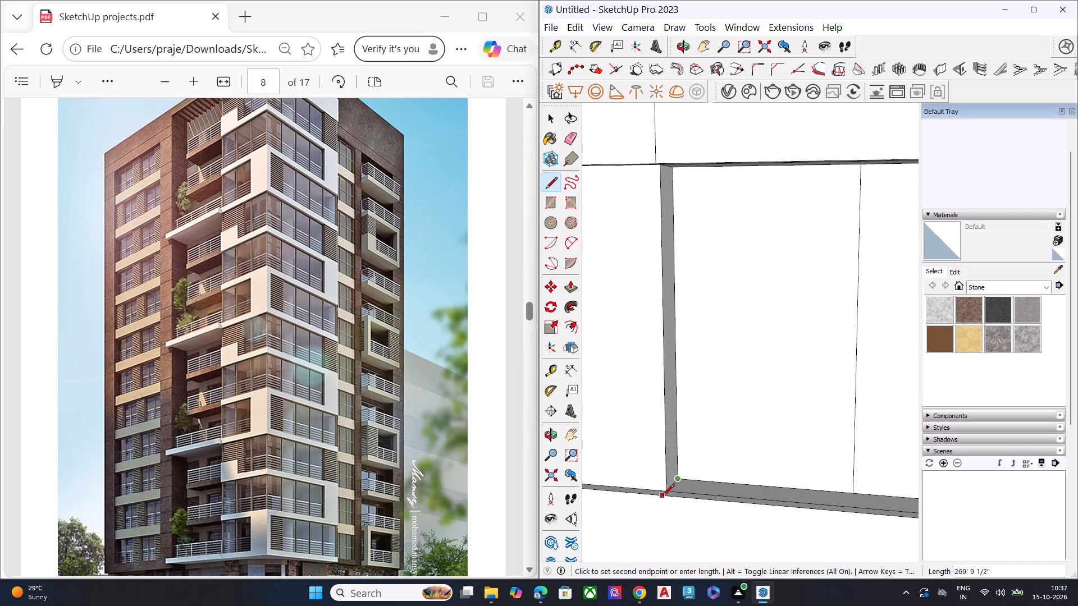
click(663, 498)
scroll(704, 429, down, 8)
scroll(685, 463, up, 2)
scroll(683, 466, down, 2)
scroll(682, 466, up, 1)
scroll(680, 469, down, 1)
scroll(679, 470, up, 4)
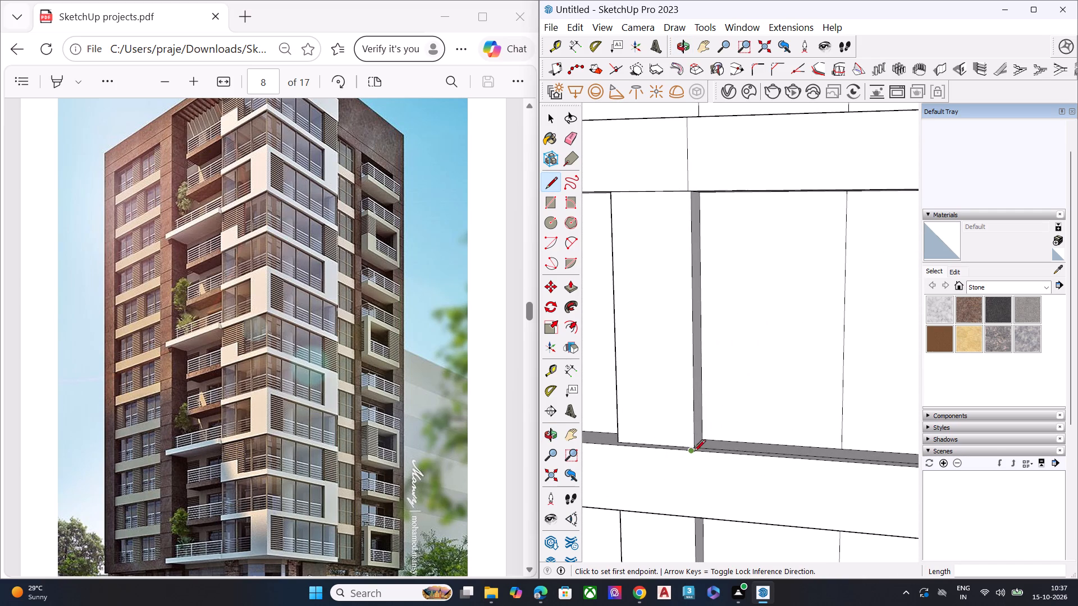
click(691, 454)
click(693, 518)
Draw a line about 270' across the same band's underside from the face divider's lower end to the column recess's inner corner.
middle_drag(696, 509, 683, 203)
scroll(683, 455, up, 7)
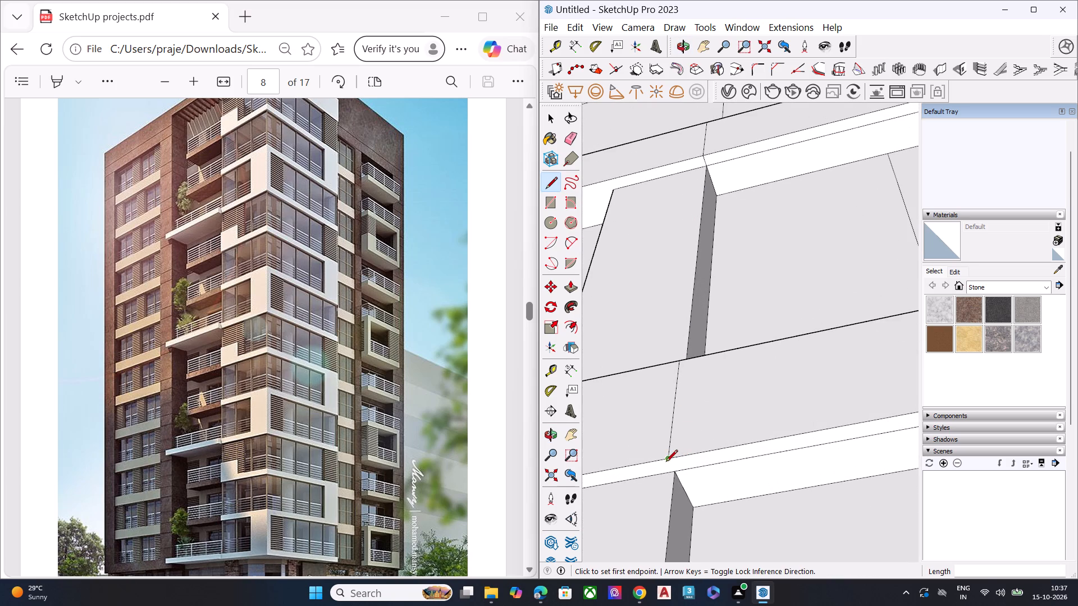
click(667, 461)
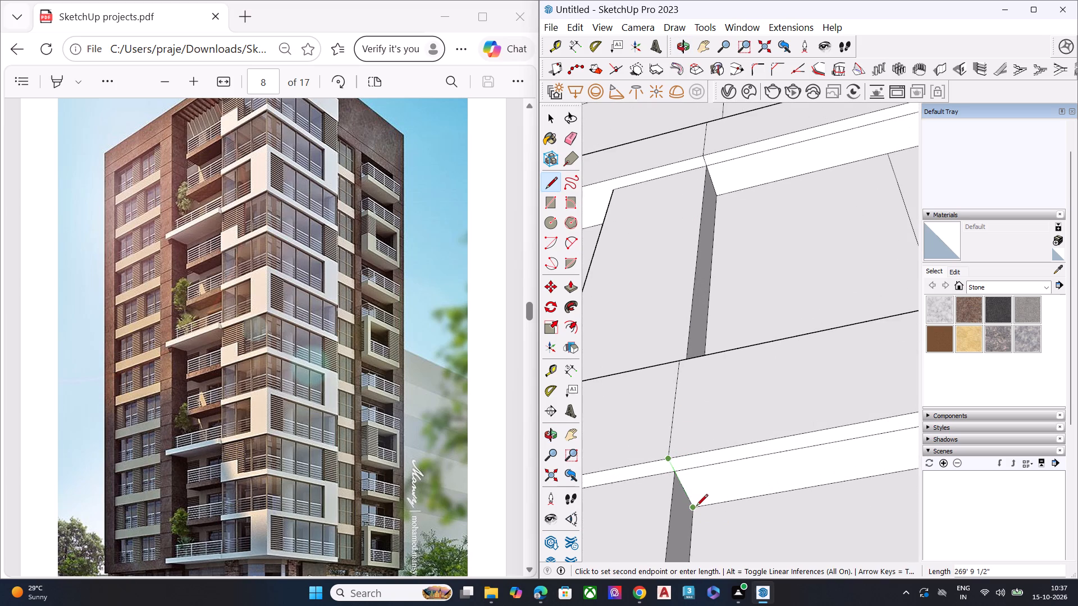
click(696, 507)
On the next undivided band below, draw a line about 270' across the ledge from the column recess's inner corner to the outer edge.
scroll(687, 402, down, 10)
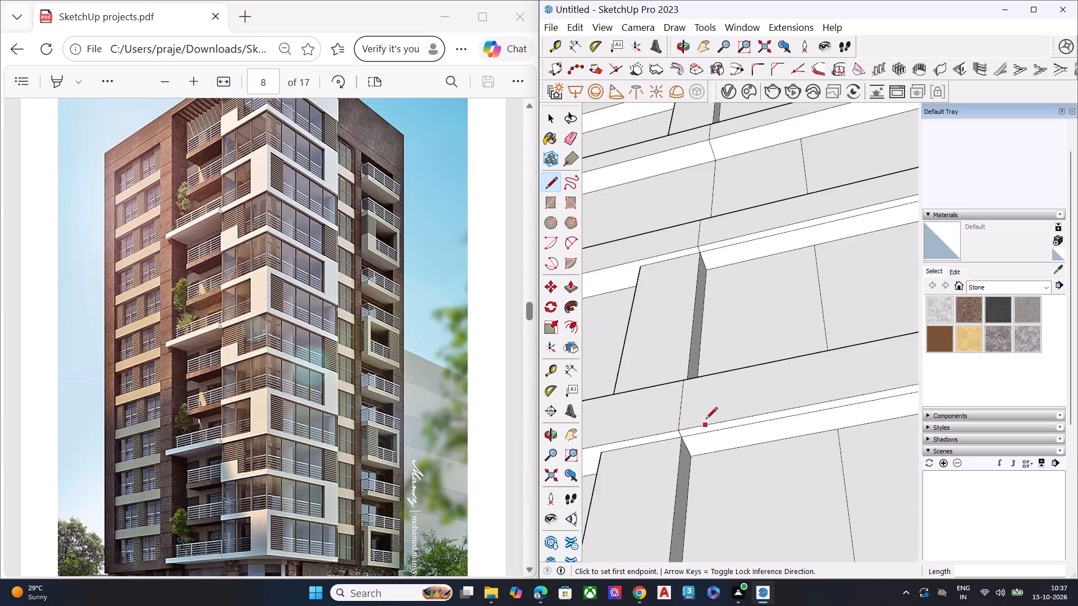
scroll(708, 410, down, 2)
scroll(708, 410, up, 1)
scroll(708, 410, down, 5)
scroll(709, 410, up, 1)
scroll(709, 410, down, 2)
scroll(709, 410, up, 1)
scroll(709, 410, down, 2)
scroll(693, 499, up, 2)
scroll(737, 374, down, 1)
scroll(737, 374, up, 1)
scroll(737, 374, down, 3)
scroll(737, 374, up, 1)
scroll(737, 374, down, 5)
scroll(738, 374, up, 1)
scroll(738, 374, down, 3)
scroll(738, 374, up, 2)
scroll(738, 374, down, 3)
middle_drag(734, 413, 738, 592)
scroll(731, 366, down, 8)
scroll(731, 366, up, 1)
scroll(731, 366, down, 2)
scroll(729, 488, down, 4)
middle_drag(728, 483, 730, 598)
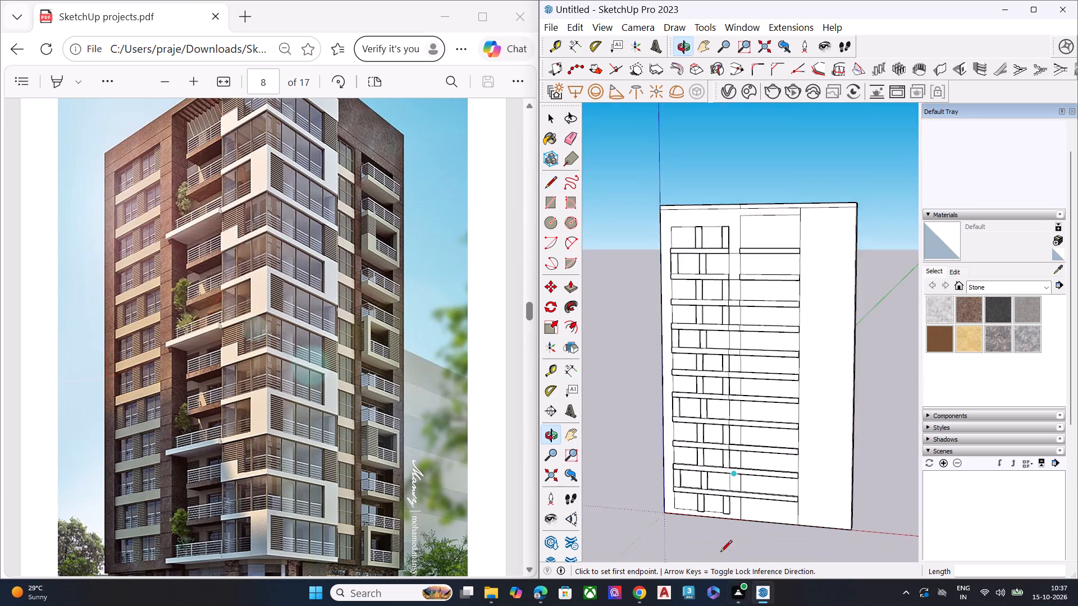
scroll(716, 520, up, 15)
scroll(742, 436, down, 3)
scroll(742, 436, up, 1)
scroll(742, 436, down, 1)
scroll(742, 436, up, 5)
scroll(746, 412, down, 1)
scroll(746, 412, up, 3)
scroll(746, 411, down, 2)
scroll(746, 411, up, 2)
middle_drag(752, 432, 743, 568)
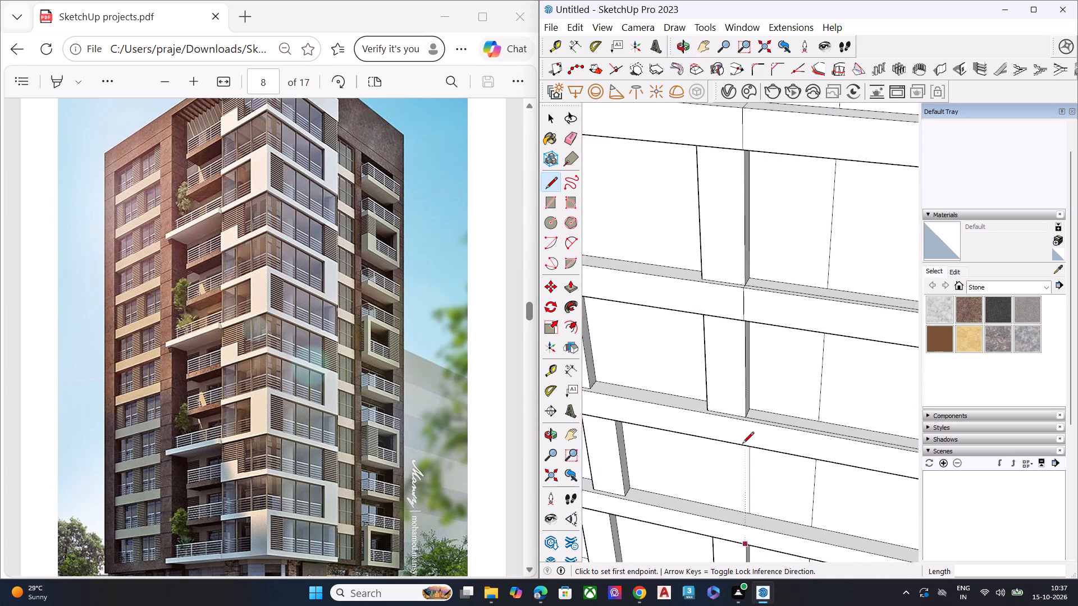
scroll(742, 402, up, 2)
scroll(746, 369, down, 1)
scroll(746, 369, up, 5)
click(755, 433)
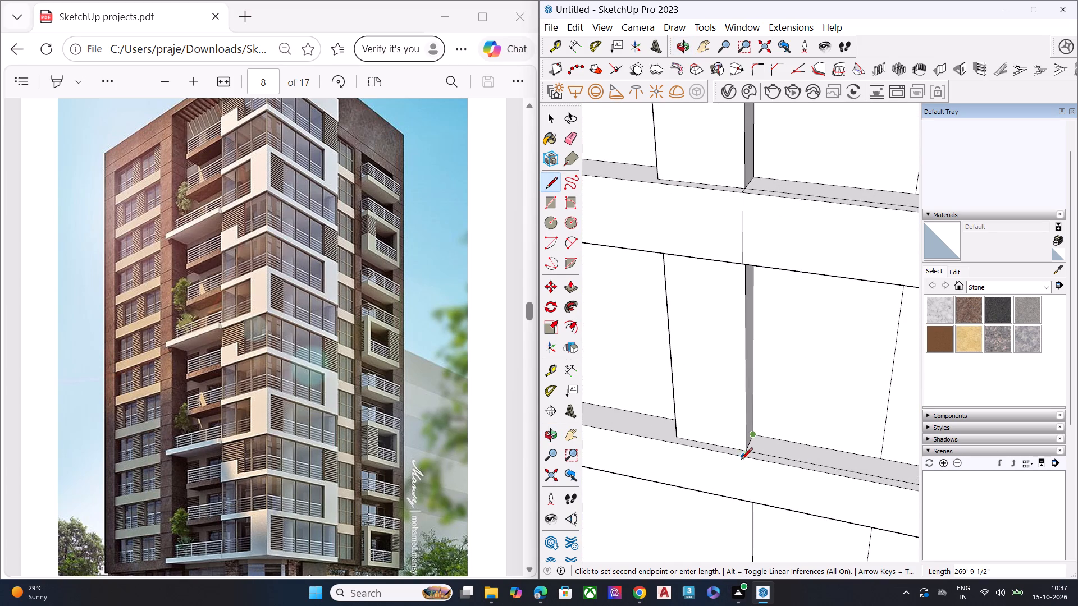
click(741, 458)
Draw a vertical line about 484' down the band face from the ledge line's outer end to the lower edge.
scroll(739, 454, up, 4)
scroll(739, 454, down, 1)
scroll(739, 454, up, 3)
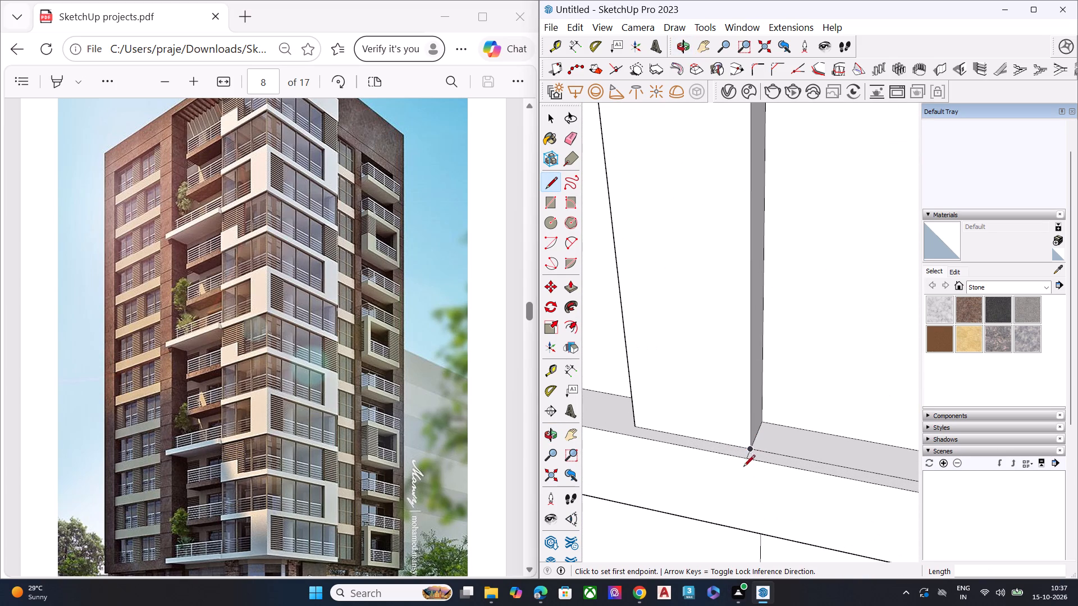
click(746, 460)
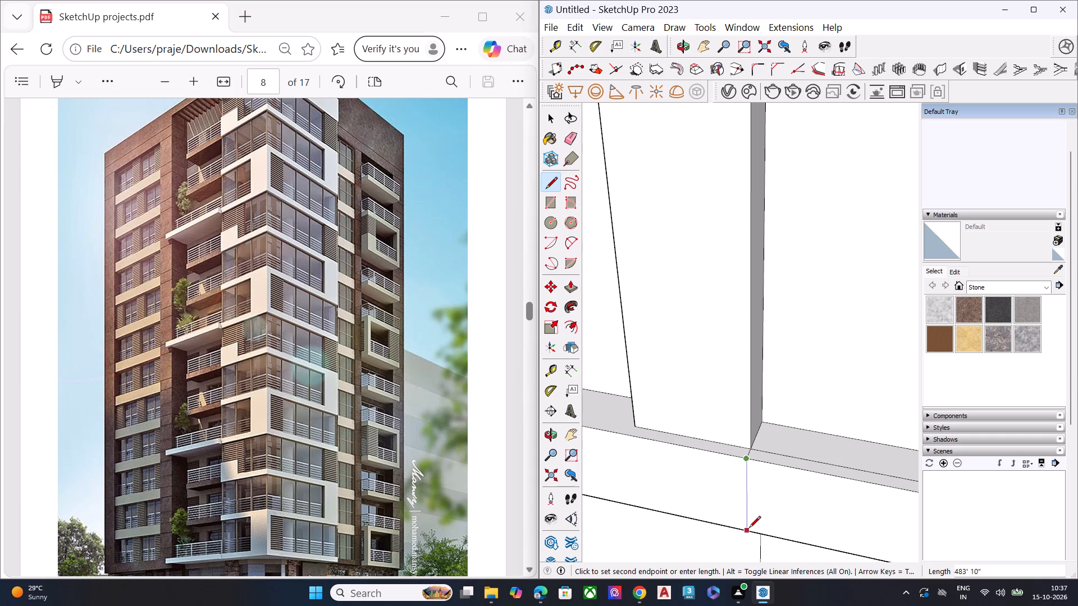
click(749, 529)
Draw a line about 270' across that band's underside from the face divider to the matching vertical line on the wall below.
scroll(771, 461, down, 1)
scroll(772, 461, up, 1)
scroll(773, 460, down, 7)
middle_drag(769, 443, 896, 203)
scroll(896, 203, up, 1)
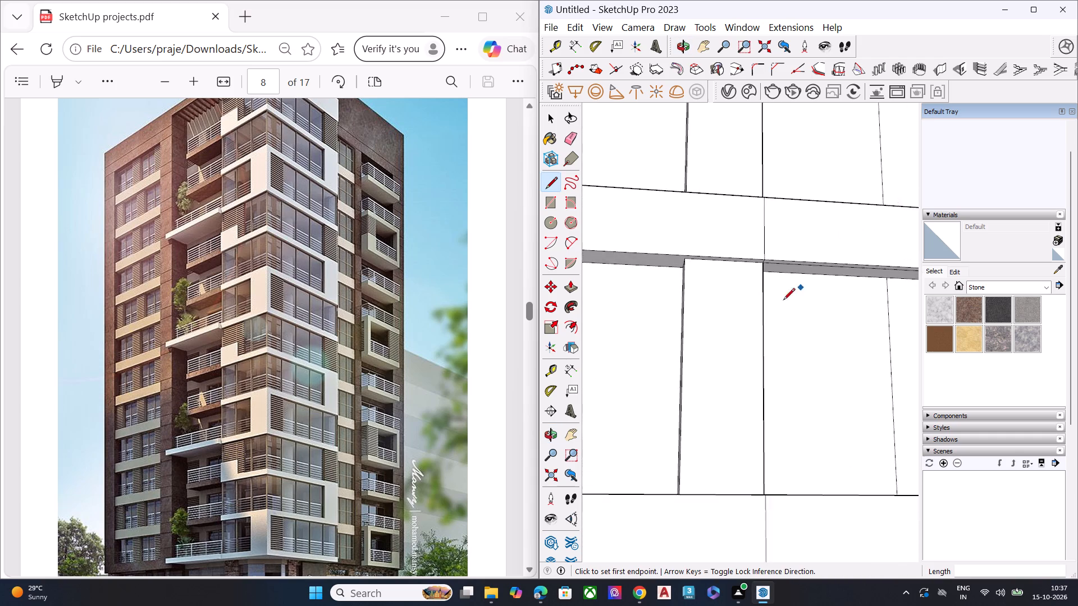
scroll(773, 318, down, 9)
scroll(773, 383, down, 4)
middle_drag(767, 414, 867, 272)
scroll(797, 368, up, 8)
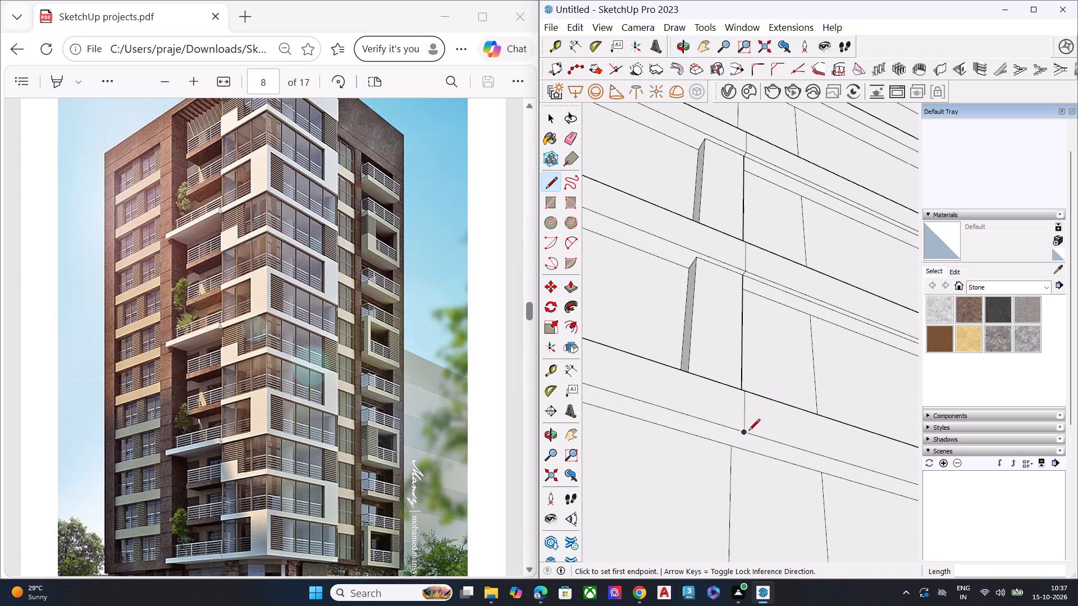
click(743, 434)
click(730, 448)
On the next undivided band below, draw a line about 270' across the ledge from the vertical wall line to the outer edge.
scroll(723, 353, down, 9)
middle_drag(731, 433, 712, 564)
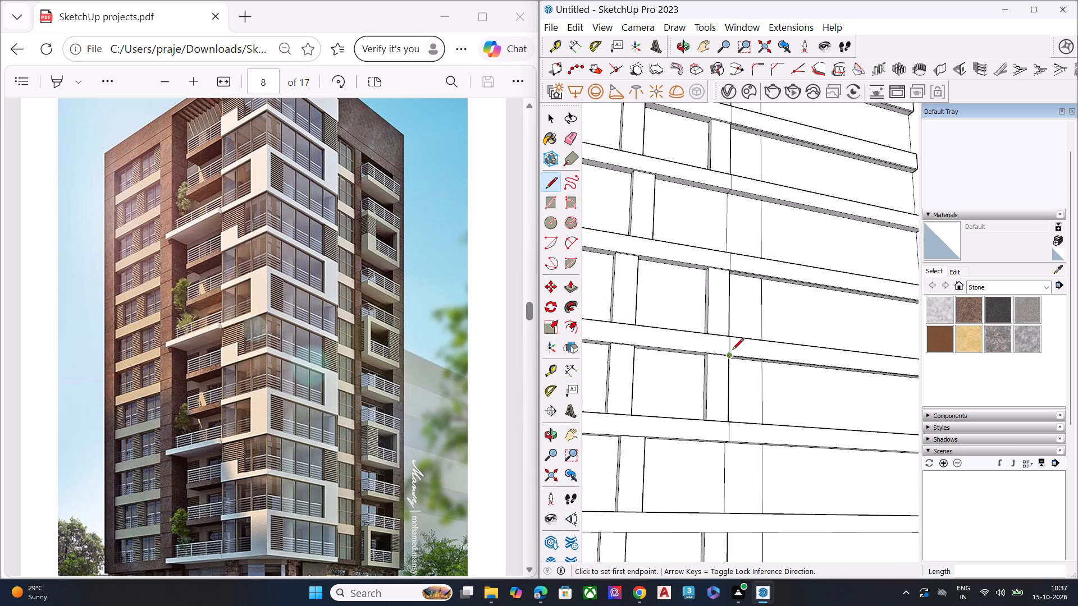
scroll(732, 351, down, 9)
middle_drag(746, 405, 705, 573)
scroll(705, 568, up, 3)
scroll(743, 437, down, 1)
scroll(743, 437, up, 15)
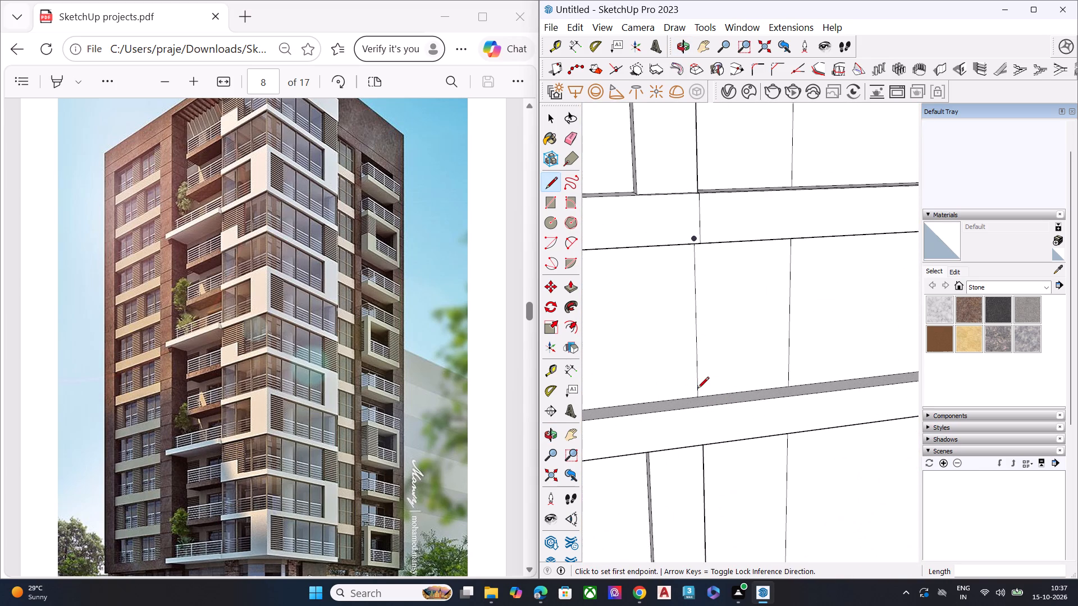
click(698, 398)
click(704, 406)
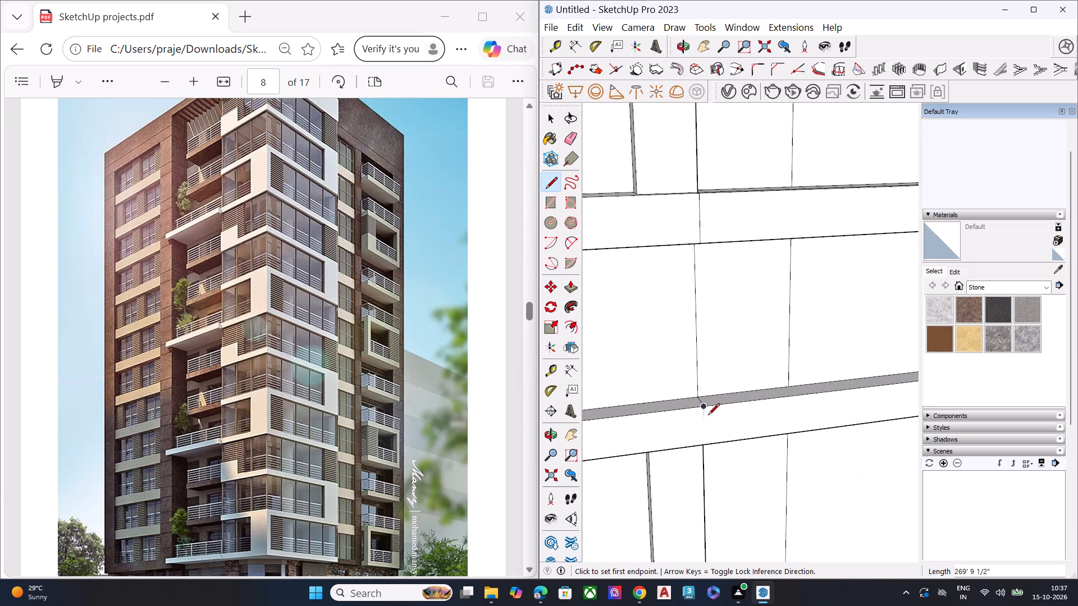
Draw a vertical line about 440' down that band's face from the ledge line's outer end to the lower edge.
click(705, 408)
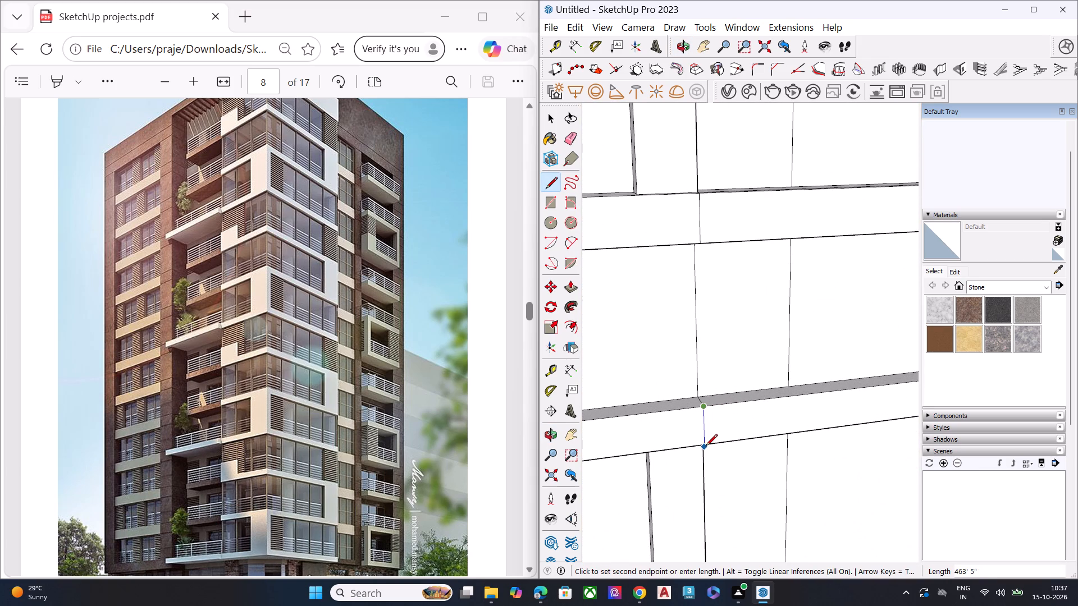
scroll(705, 449, up, 7)
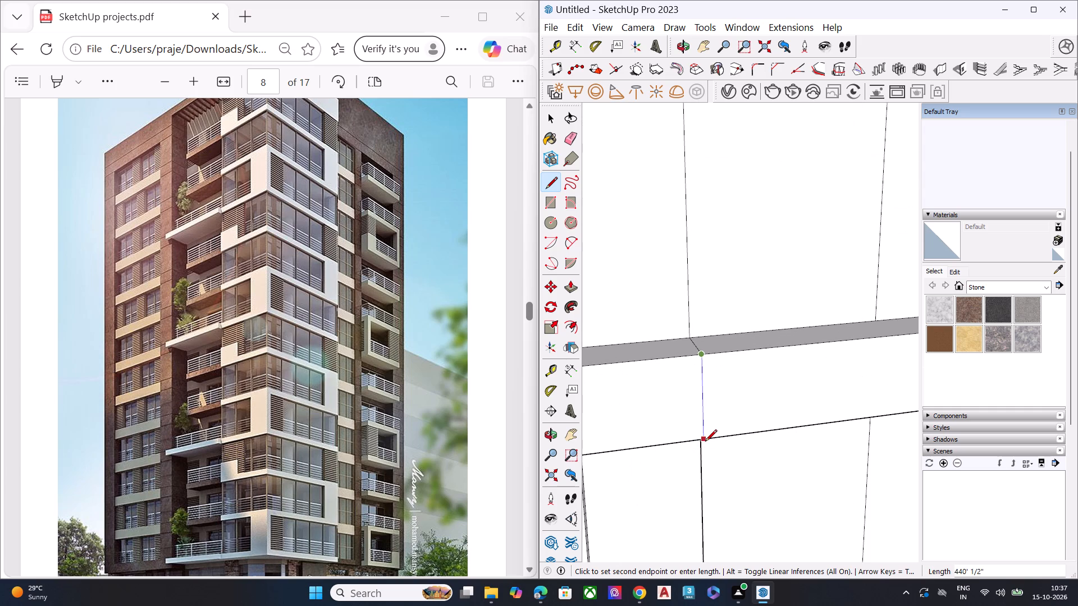
click(705, 442)
Draw a line about 270' across the band's underside from the face divider's lower end to the column recess's inner corner.
middle_drag(713, 425, 870, 133)
scroll(807, 278, up, 5)
scroll(776, 332, down, 1)
scroll(775, 336, up, 2)
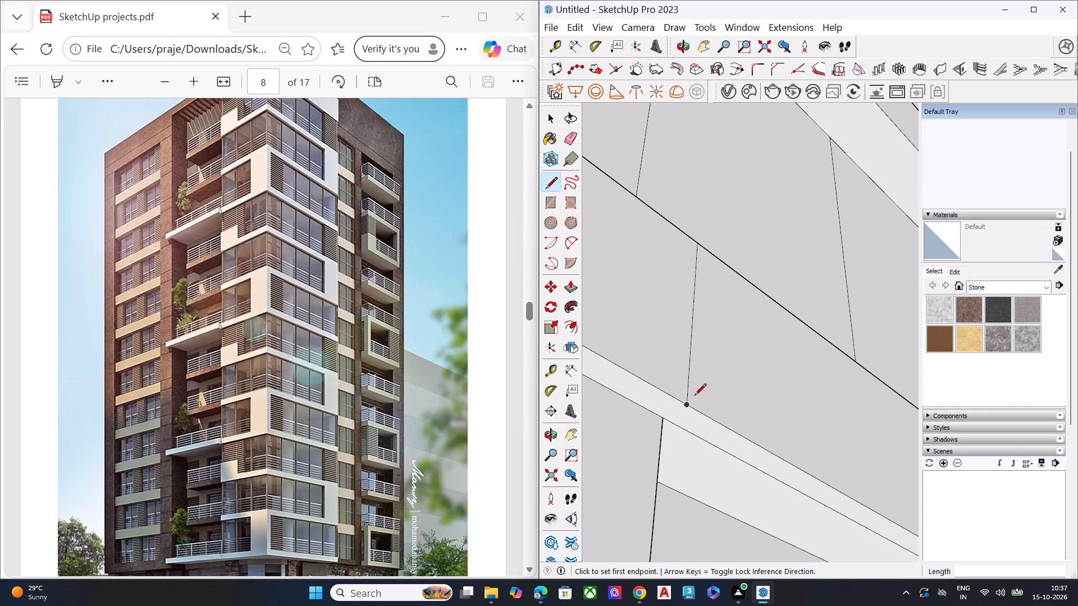
click(687, 407)
scroll(719, 409, down, 1)
scroll(719, 409, up, 1)
scroll(719, 409, down, 6)
middle_drag(773, 420, 734, 431)
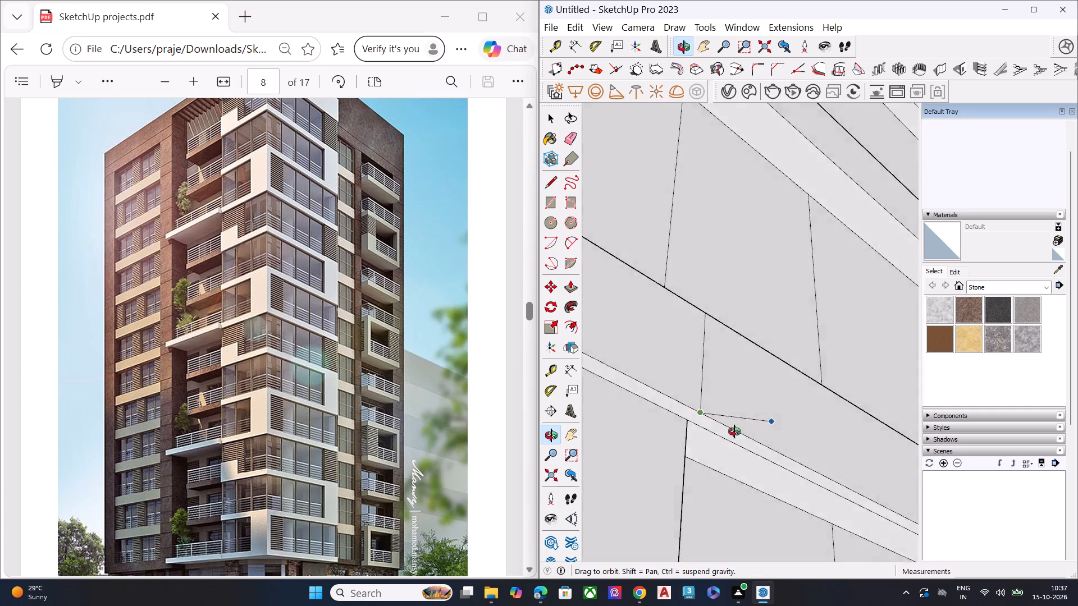
middle_drag(734, 431, 550, 432)
scroll(686, 368, down, 7)
scroll(688, 419, up, 9)
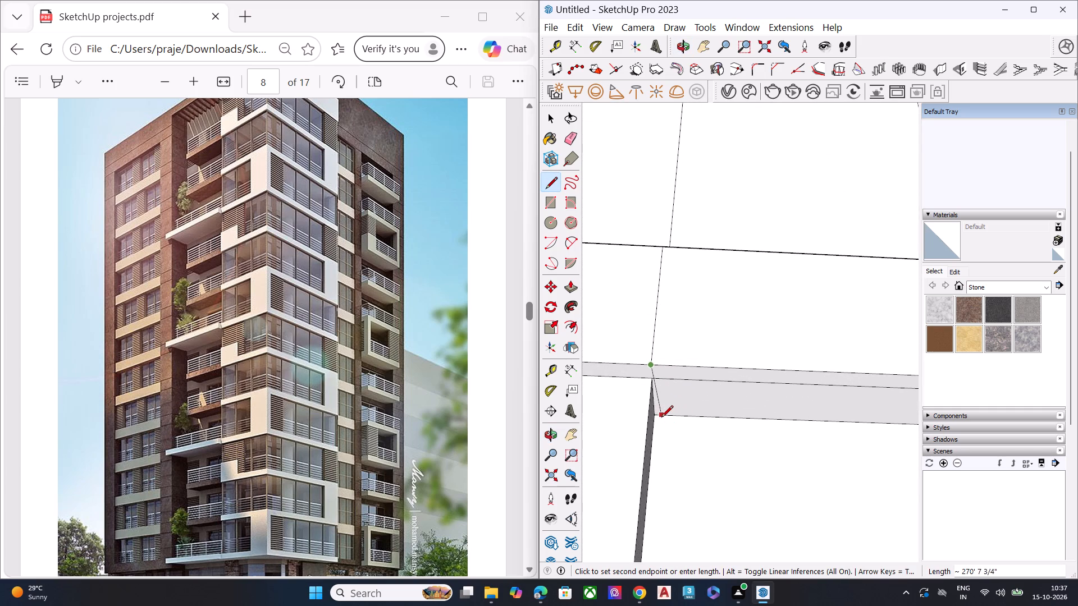
click(657, 417)
key(space)
At the second vertical wall line beside the column, draw a line about 270' across the lowest band's ledge to its outer edge.
scroll(655, 318, down, 14)
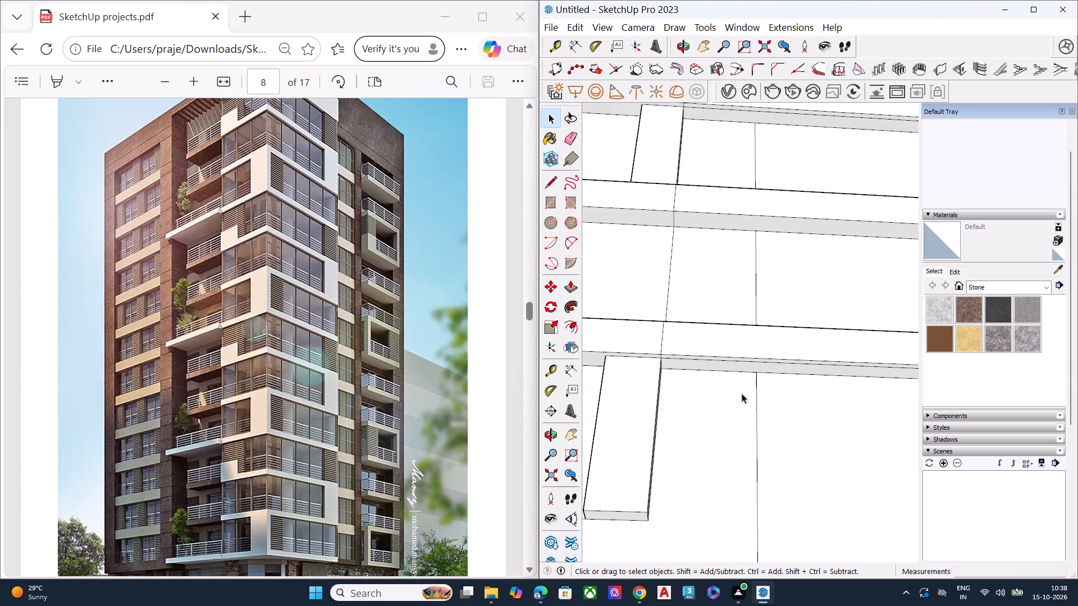
middle_drag(766, 360, 770, 573)
scroll(766, 479, up, 9)
scroll(745, 360, up, 2)
middle_drag(745, 360, 732, 555)
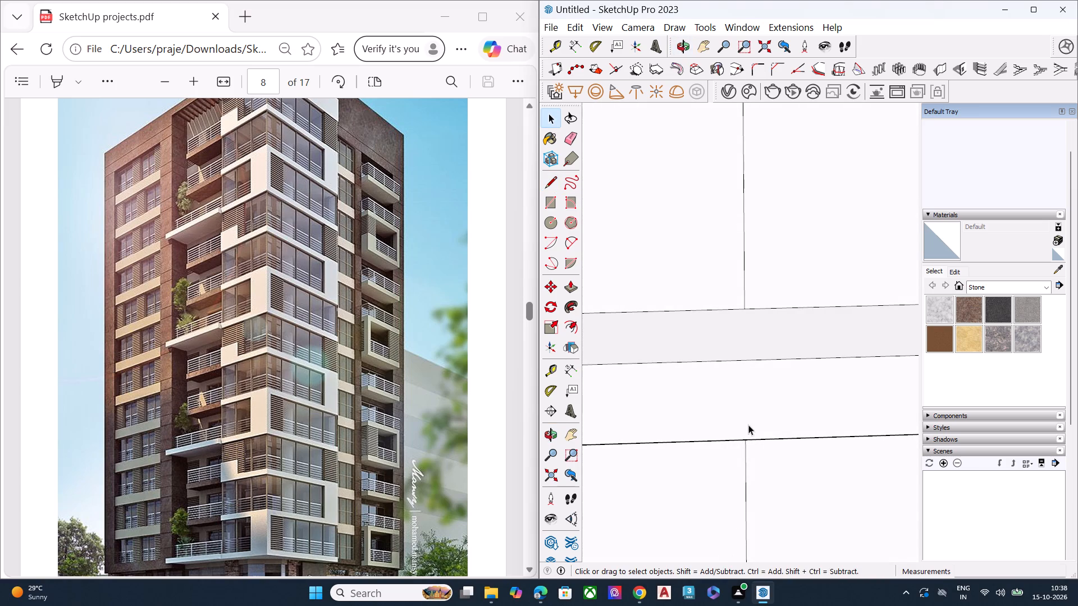
key(l)
click(743, 308)
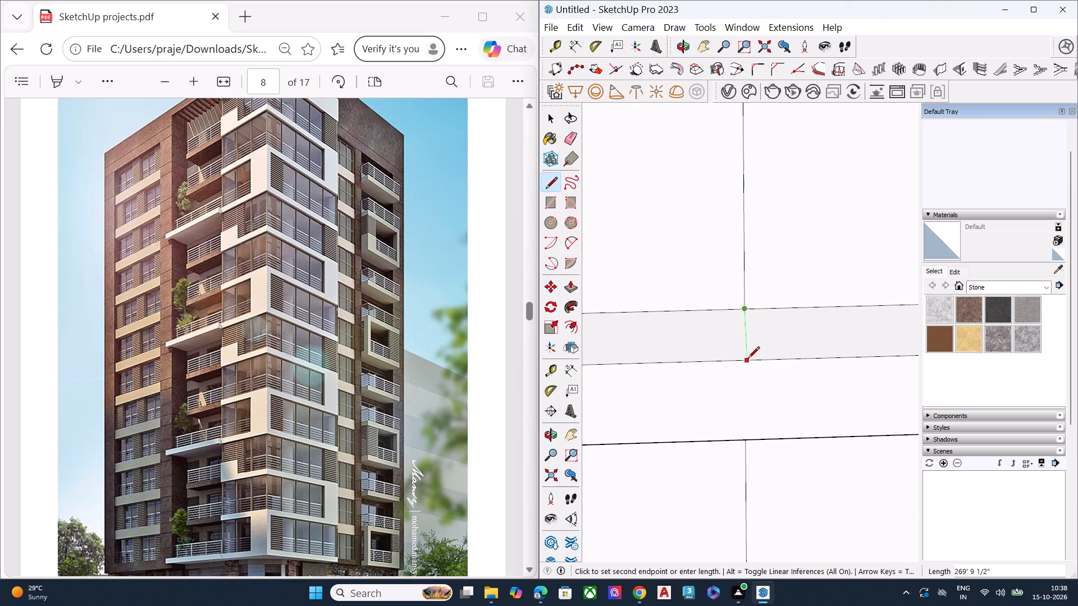
click(749, 362)
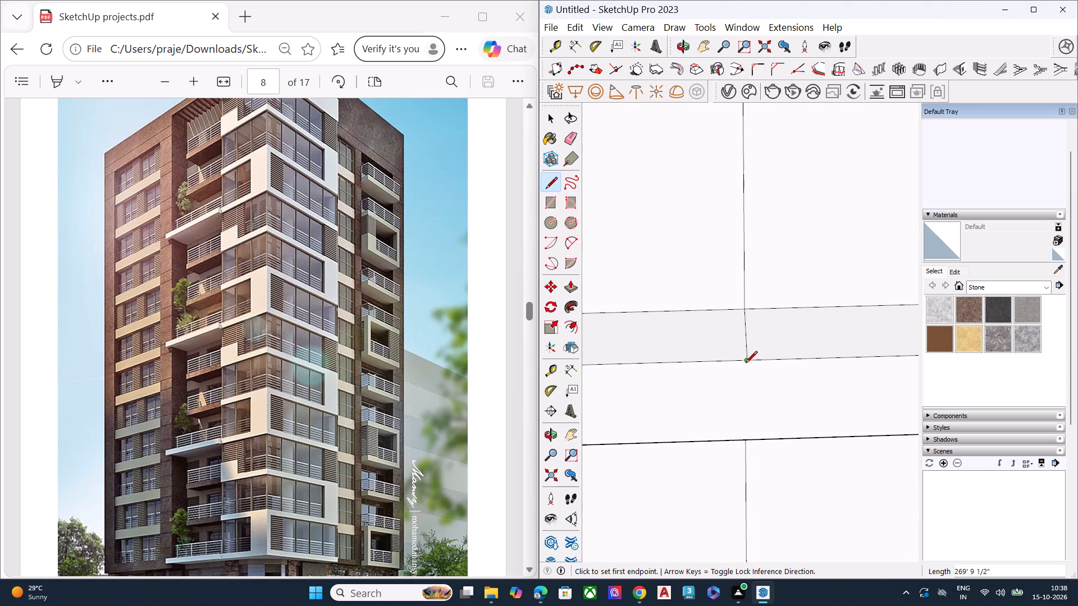
Draw a vertical line about 440' down the band face from the second ledge line's outer end to the lower edge.
click(748, 362)
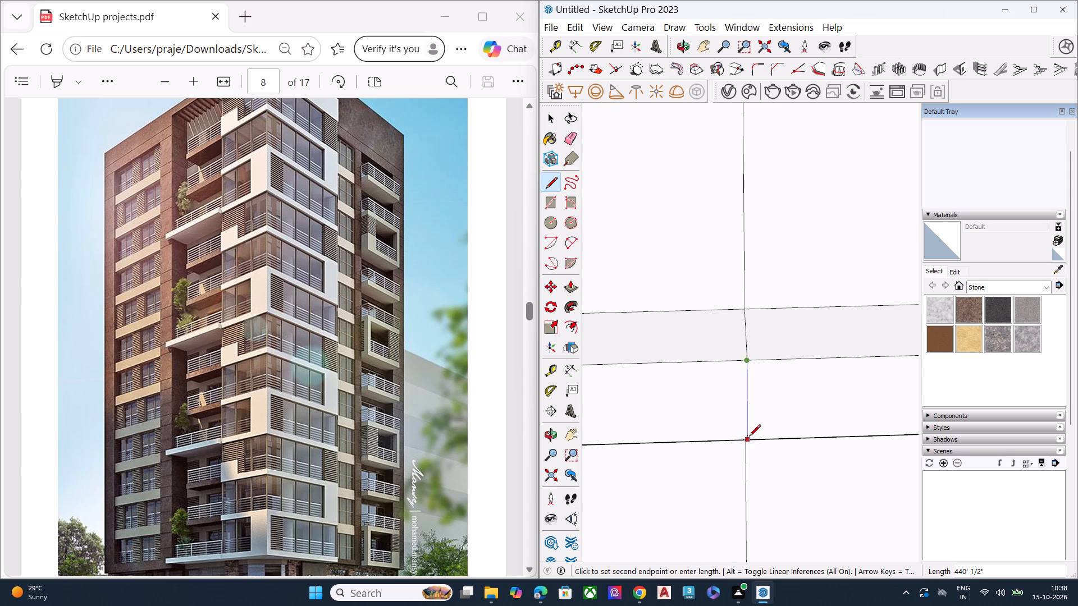
click(749, 437)
Draw a line about 270' across the band's underside from the second face divider to the matching wall line below.
scroll(744, 320, down, 3)
scroll(744, 320, up, 1)
scroll(744, 320, down, 3)
middle_drag(729, 383, 916, 91)
scroll(862, 246, up, 9)
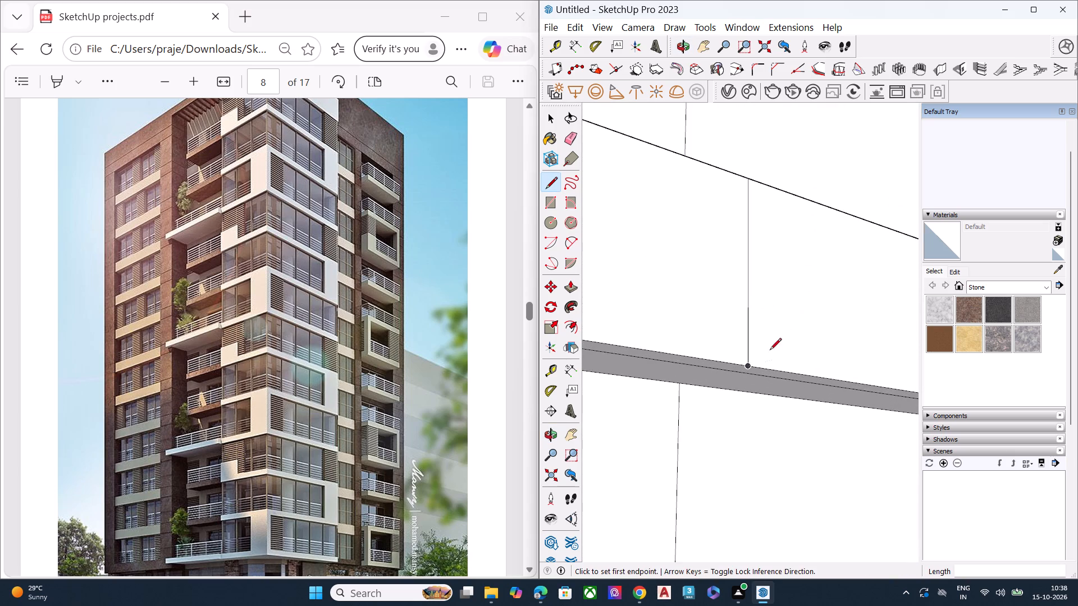
middle_drag(775, 312, 916, 95)
scroll(778, 293, up, 4)
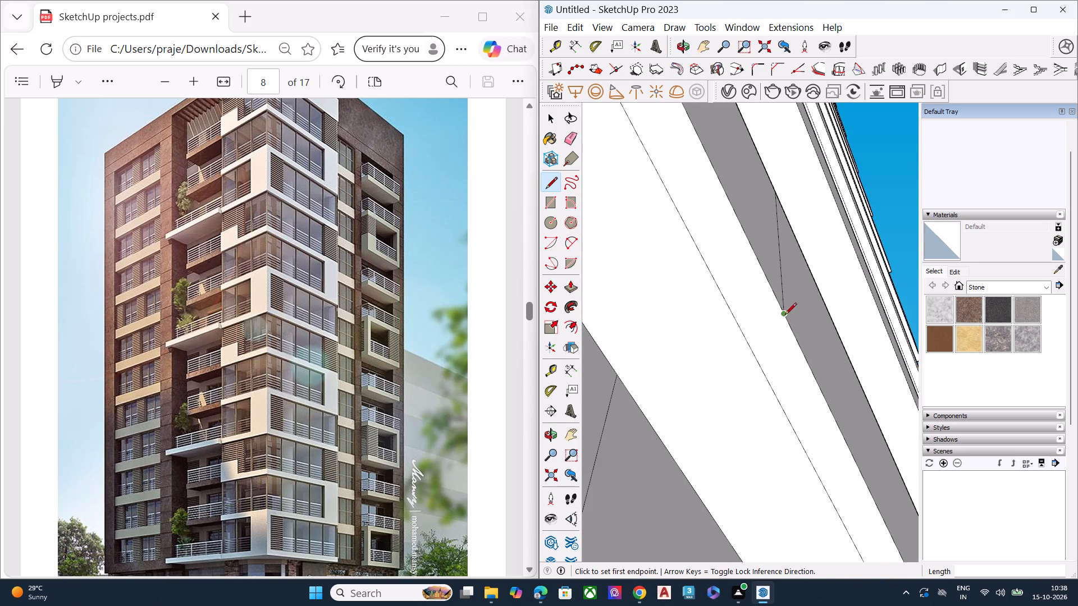
click(785, 315)
click(622, 374)
On the next band above, draw a line about 270' across the ledge from the second wall line to the outer edge.
scroll(654, 341, down, 8)
scroll(793, 279, down, 6)
middle_drag(785, 266, 668, 423)
scroll(669, 421, down, 1)
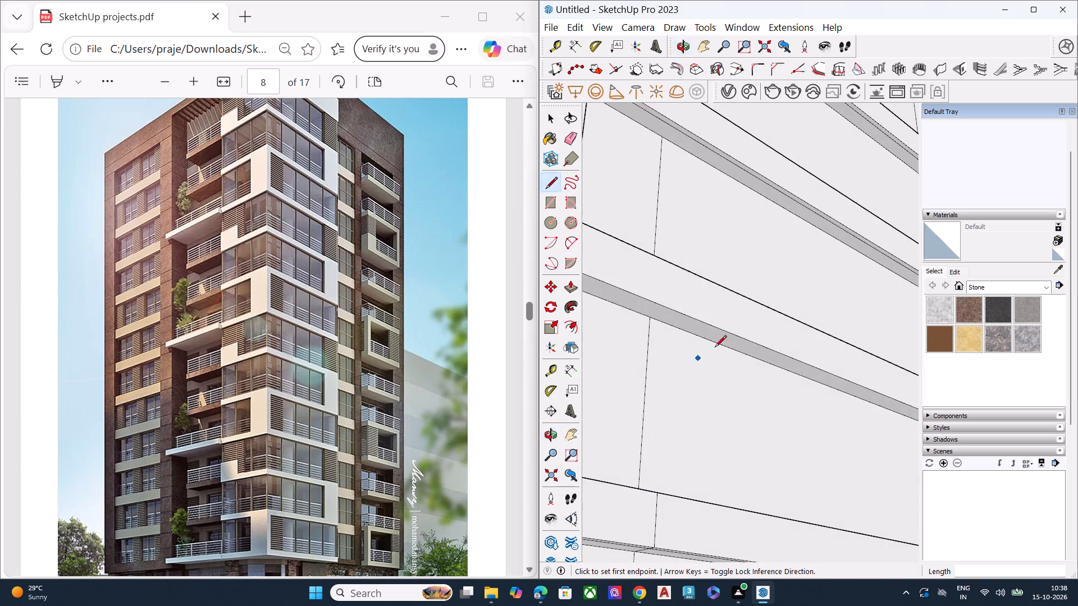
middle_drag(720, 345, 741, 333)
scroll(687, 264, up, 8)
middle_drag(668, 352, 672, 365)
scroll(712, 298, down, 3)
scroll(719, 298, up, 1)
scroll(724, 299, down, 6)
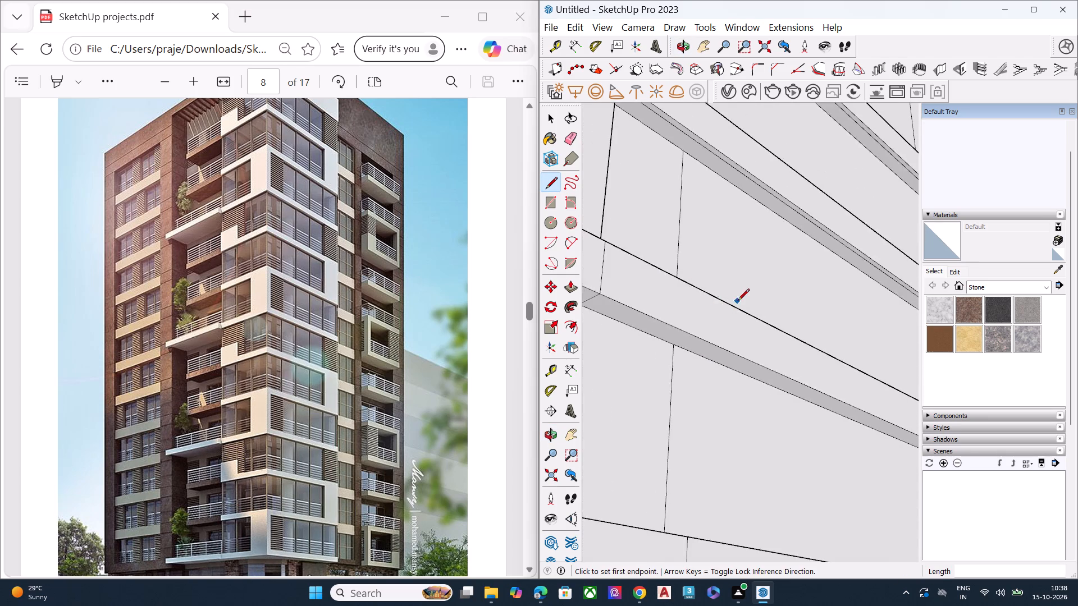
middle_drag(645, 287, 709, 499)
scroll(707, 474, up, 8)
scroll(669, 293, down, 6)
scroll(661, 233, up, 4)
scroll(661, 233, down, 1)
scroll(661, 233, up, 4)
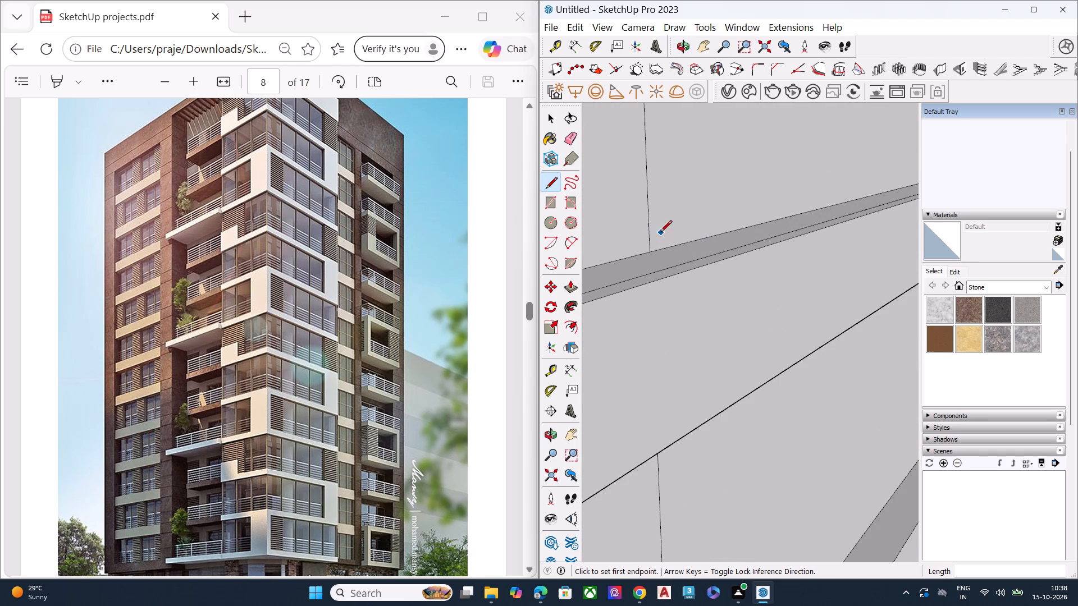
click(650, 249)
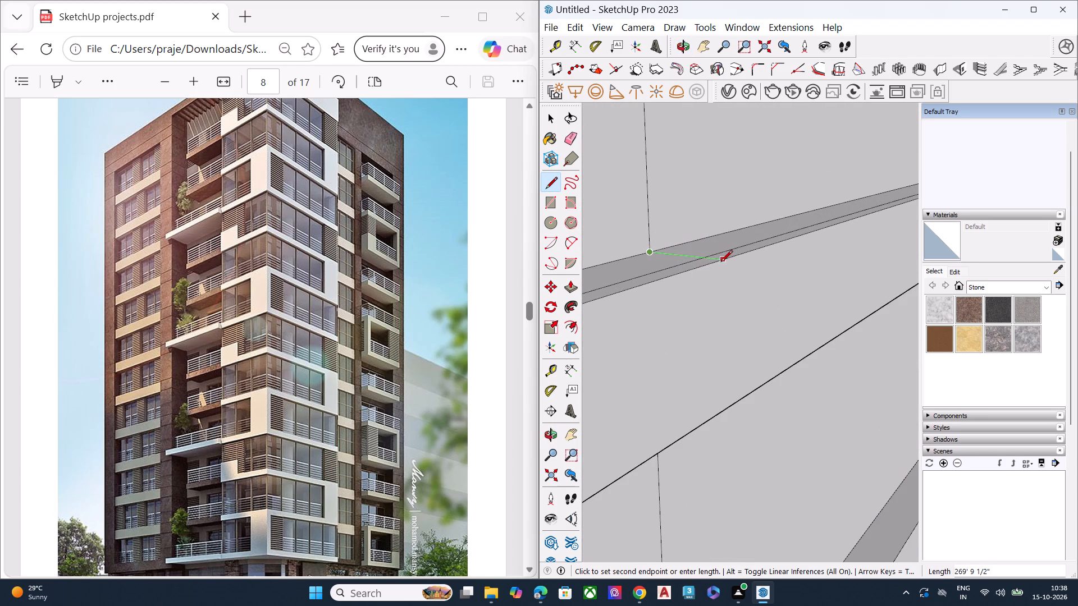
click(724, 261)
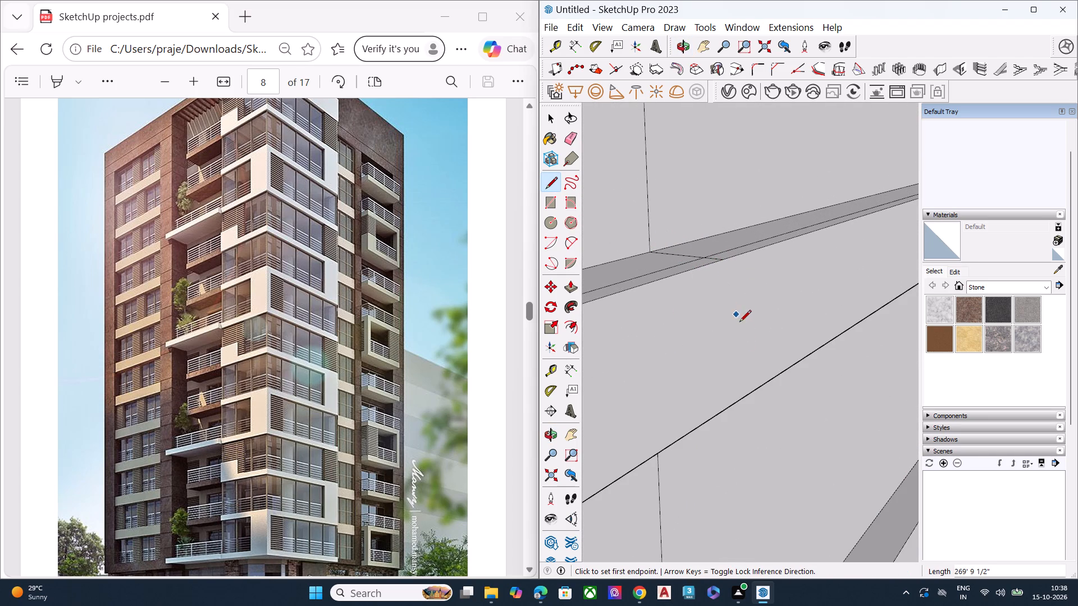
Draw a vertical line down that band's face from the new ledge line's outer end to the lower edge.
click(724, 260)
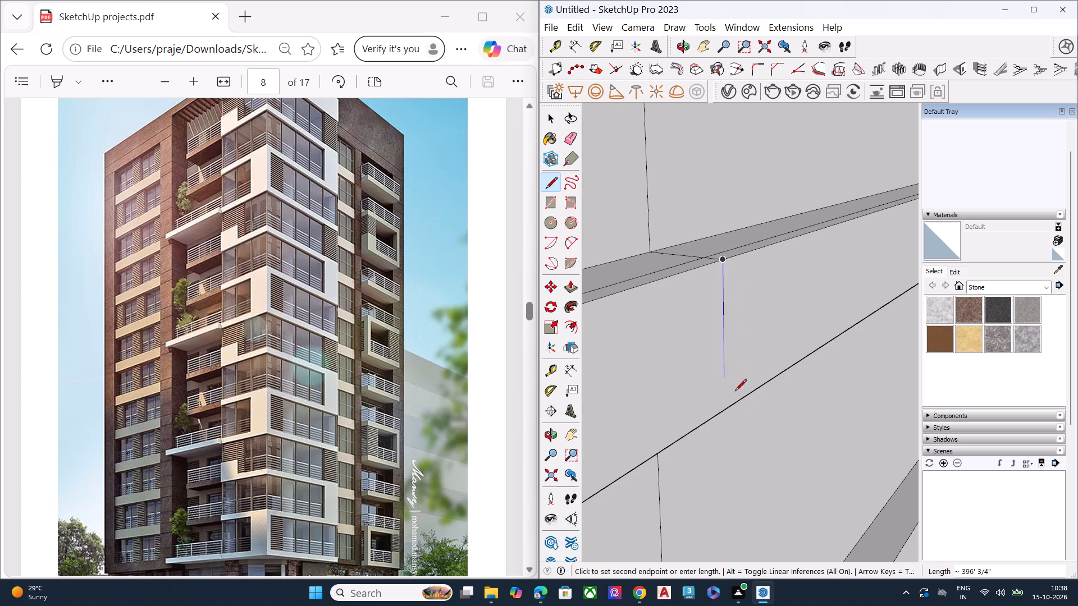
click(727, 408)
Draw a line about 270' across that band's underside from the new face divider to the matching wall line below.
scroll(725, 337, down, 6)
middle_drag(725, 358, 702, 299)
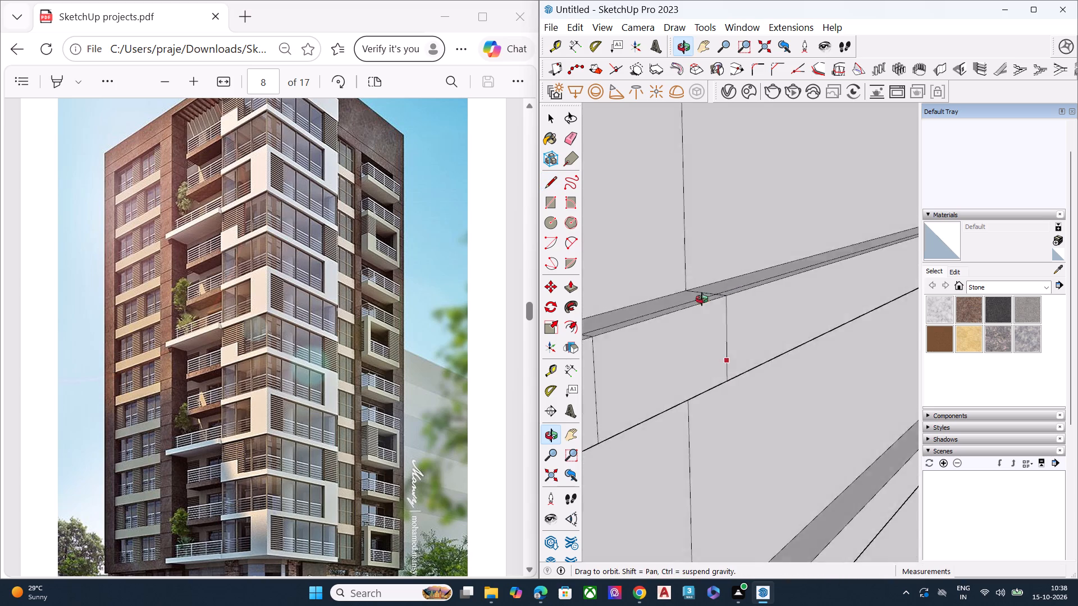
middle_drag(702, 299, 756, 54)
scroll(720, 339, up, 7)
scroll(726, 332, down, 7)
scroll(732, 325, up, 1)
scroll(733, 324, down, 3)
scroll(722, 392, up, 1)
scroll(722, 396, down, 2)
scroll(721, 397, up, 1)
scroll(721, 402, down, 1)
scroll(721, 403, up, 3)
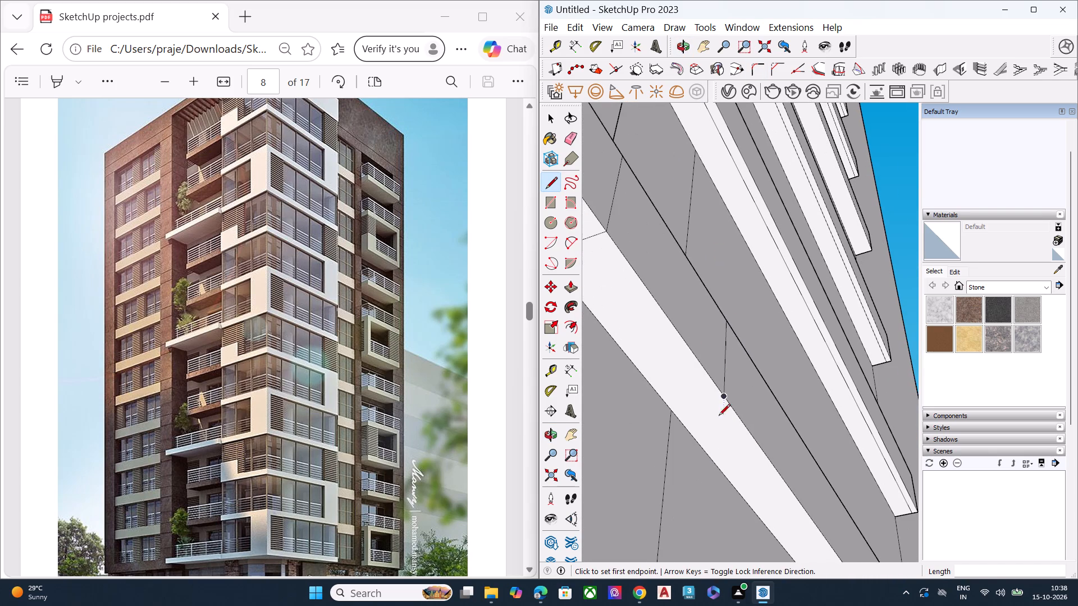
click(725, 398)
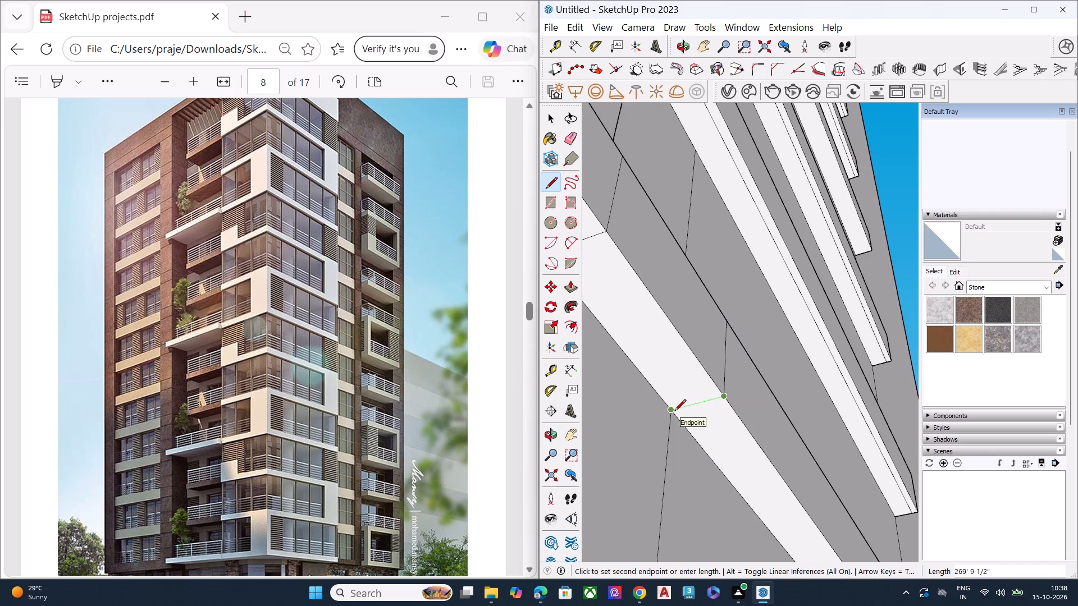
click(674, 412)
Move up to the next undivided band and draw a line about 270' across its ledge from the second wall line to the outer edge.
scroll(682, 359, down, 1)
scroll(682, 359, up, 1)
scroll(682, 359, down, 6)
middle_drag(717, 292, 718, 372)
scroll(707, 306, down, 2)
scroll(706, 309, up, 1)
scroll(705, 315, down, 2)
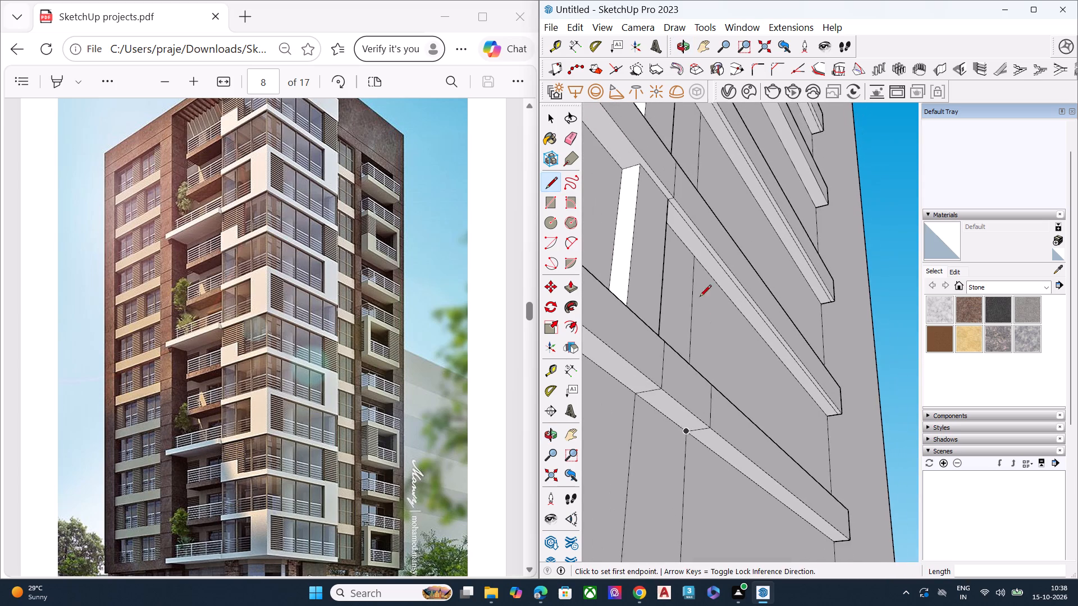
middle_drag(713, 196, 698, 408)
scroll(696, 376, up, 8)
scroll(680, 298, up, 8)
click(668, 320)
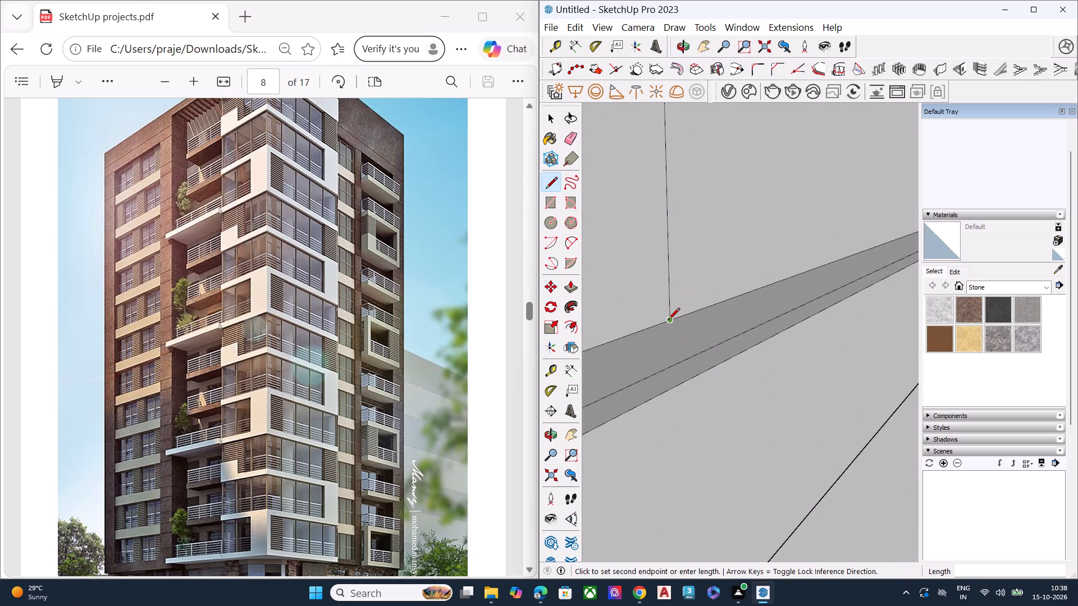
click(782, 333)
Draw a vertical line about 518' down this band's face from the ledge line's outer end to the lower edge.
scroll(785, 336, down, 4)
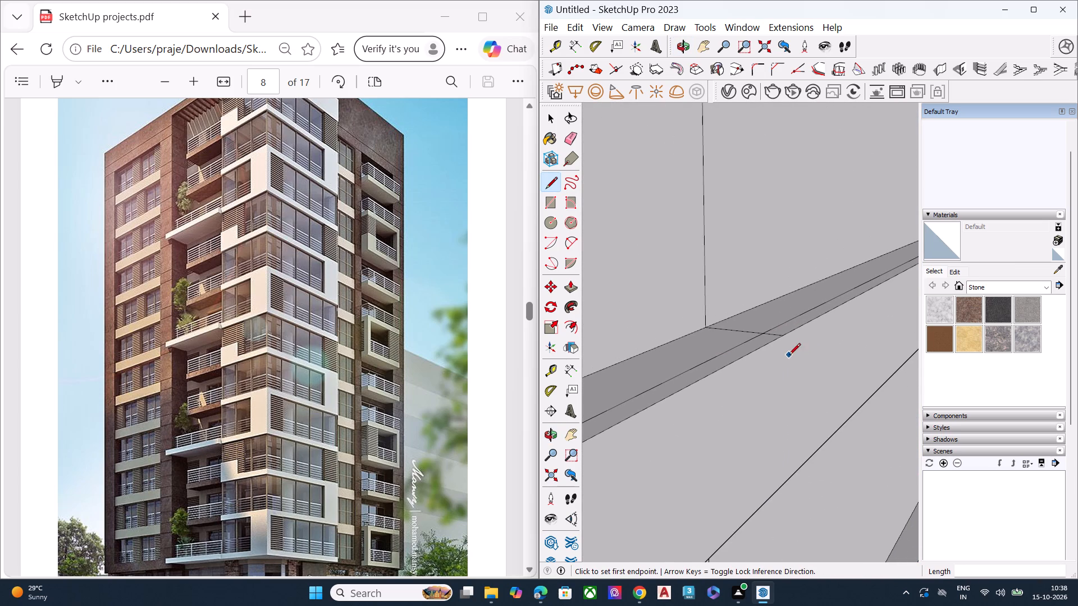
click(784, 337)
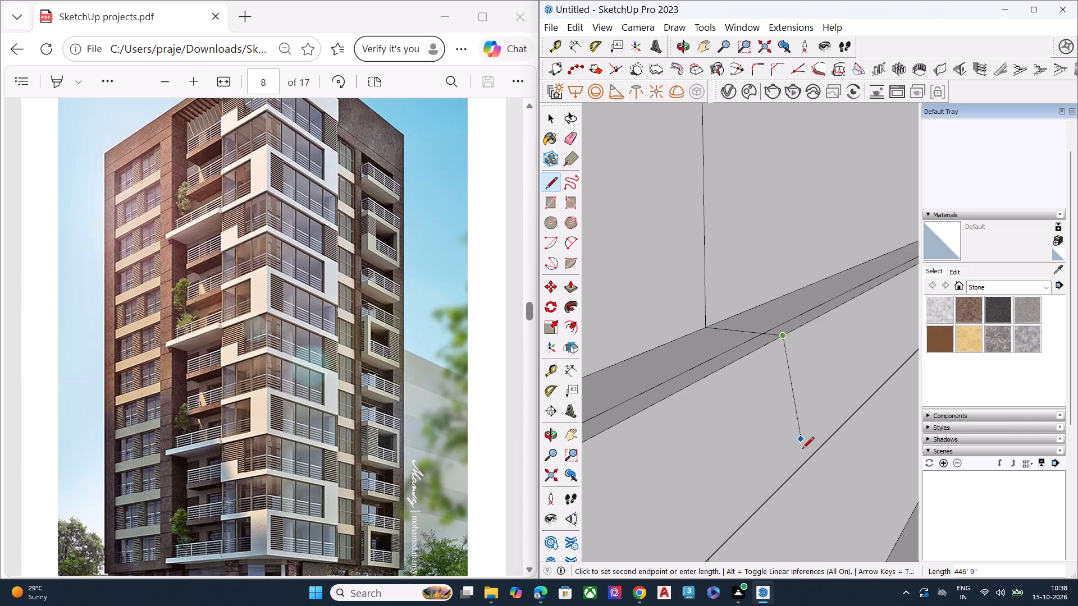
click(780, 489)
Draw a line across this band's underside from the face divider's lower end to the matching wall line below.
middle_drag(790, 463, 810, 114)
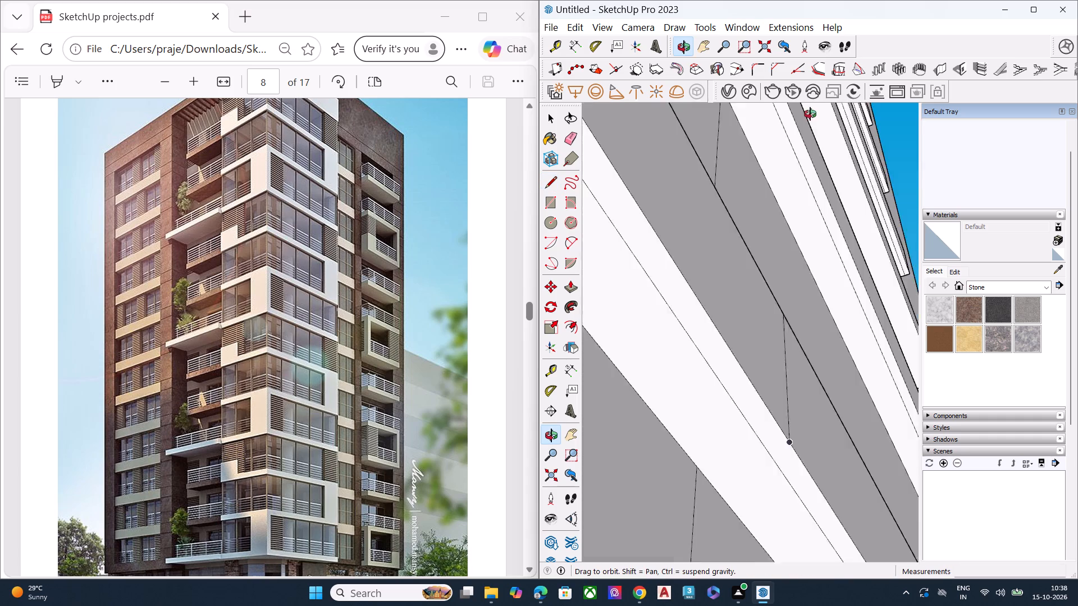
middle_drag(810, 114, 820, 98)
scroll(776, 428, up, 1)
click(794, 410)
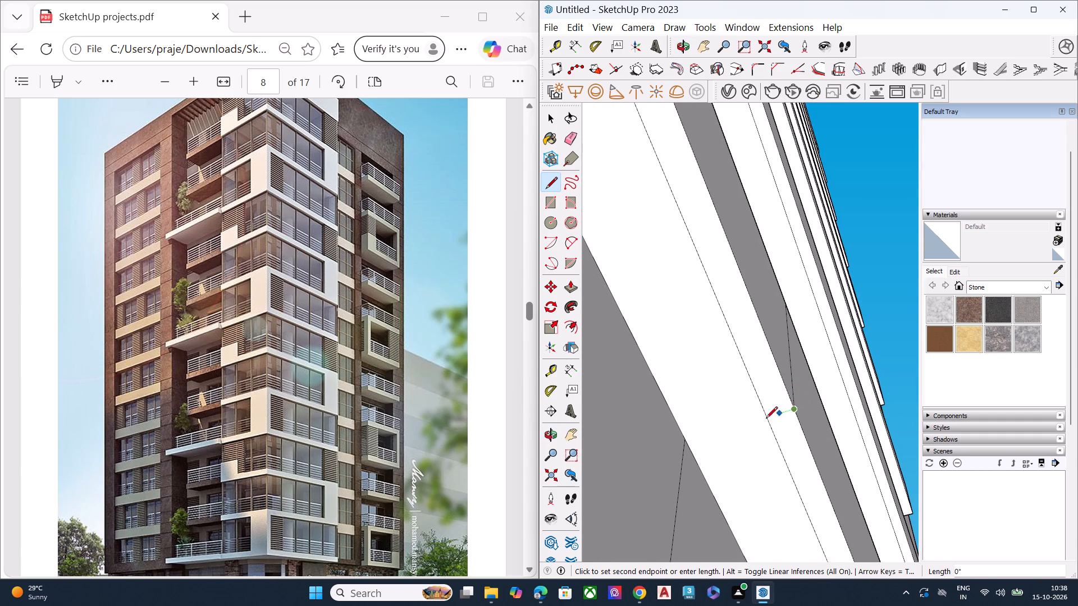
click(681, 442)
On the following band above, draw a line about 270' across the ledge from the second wall line to the outer edge.
scroll(686, 405, down, 1)
scroll(686, 405, up, 1)
scroll(686, 405, down, 6)
middle_drag(773, 328, 706, 517)
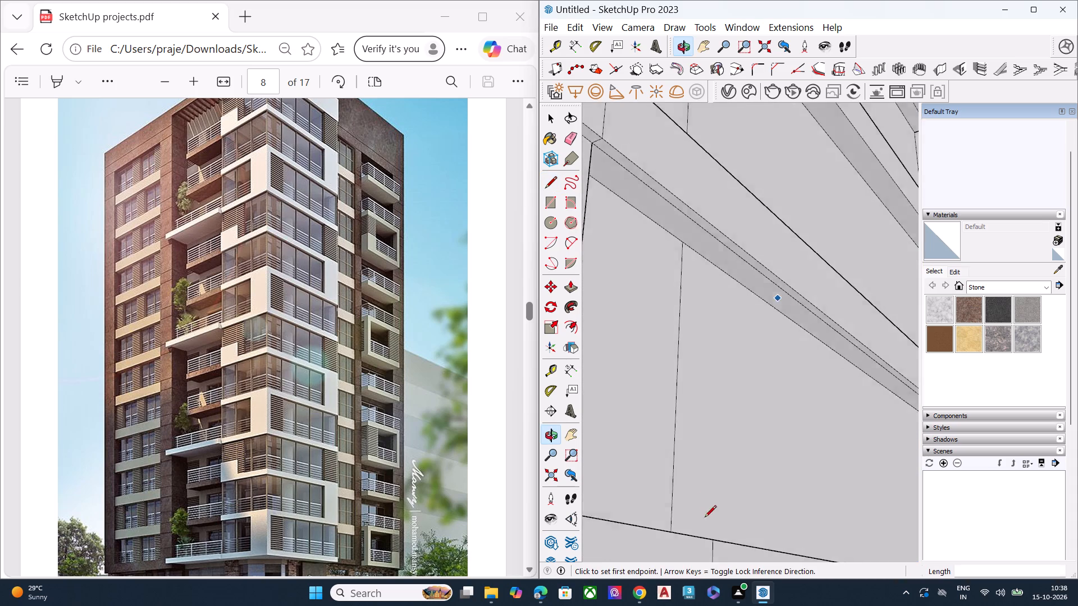
scroll(711, 350, down, 8)
scroll(709, 254, up, 9)
middle_drag(701, 252, 710, 451)
scroll(706, 448, up, 7)
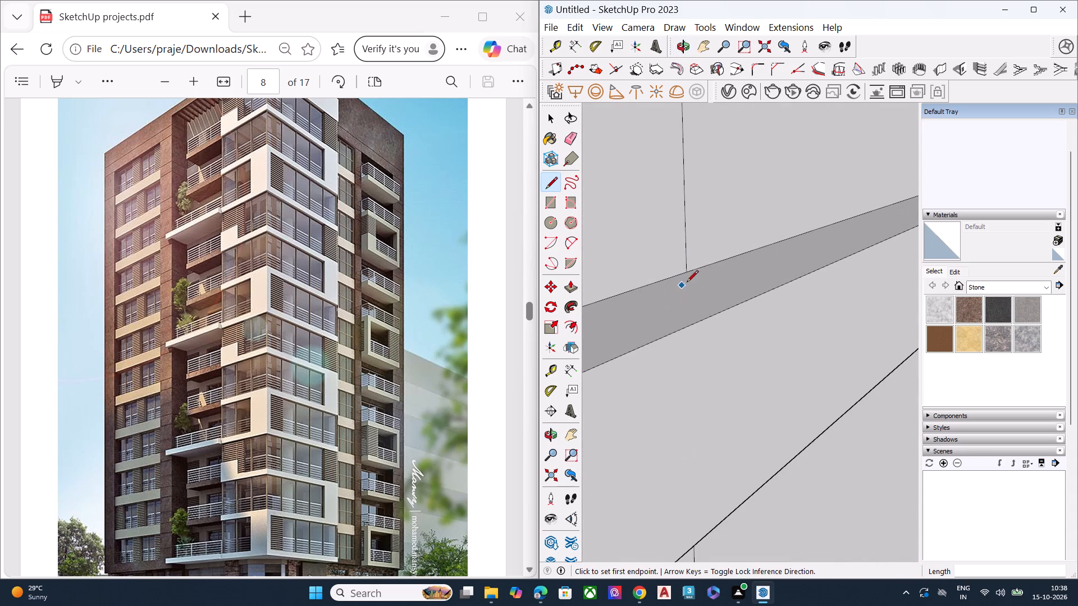
click(687, 271)
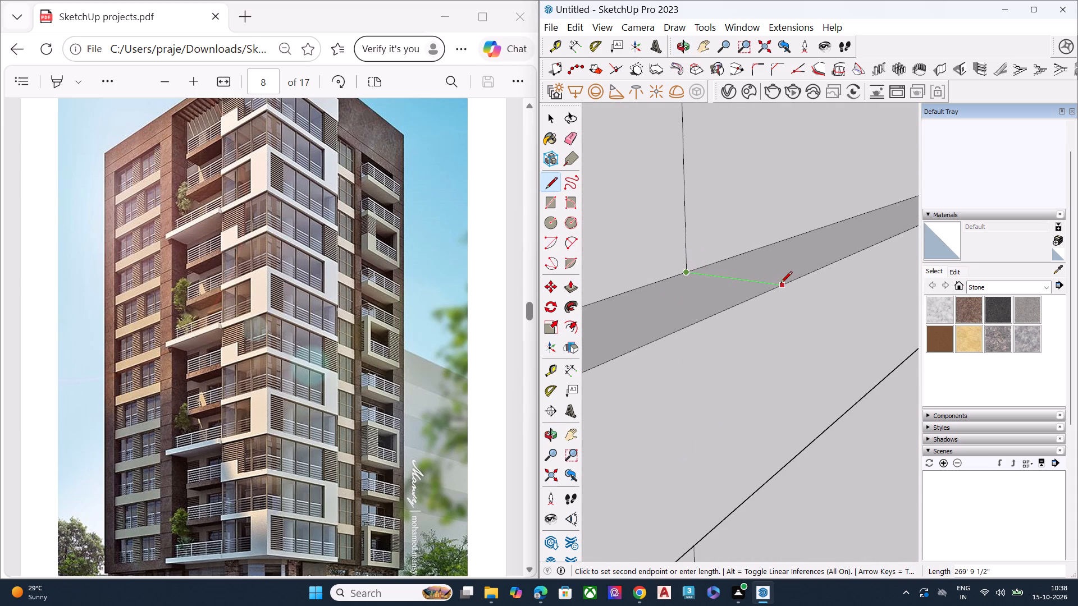
click(783, 286)
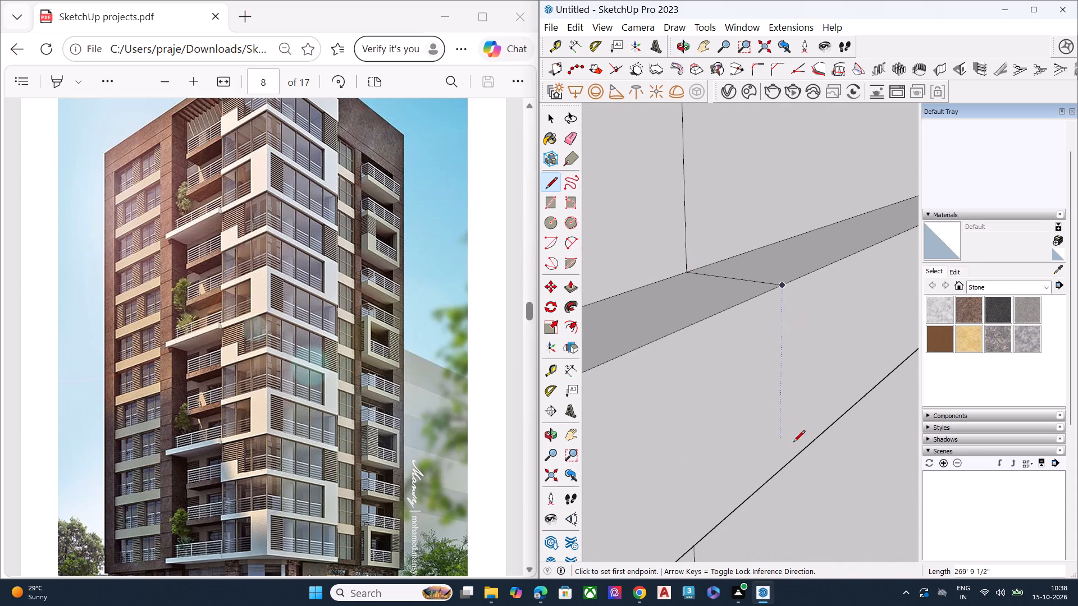
Draw a vertical line about 479' down this band's face from the ledge line's outer end to the lower edge.
click(781, 286)
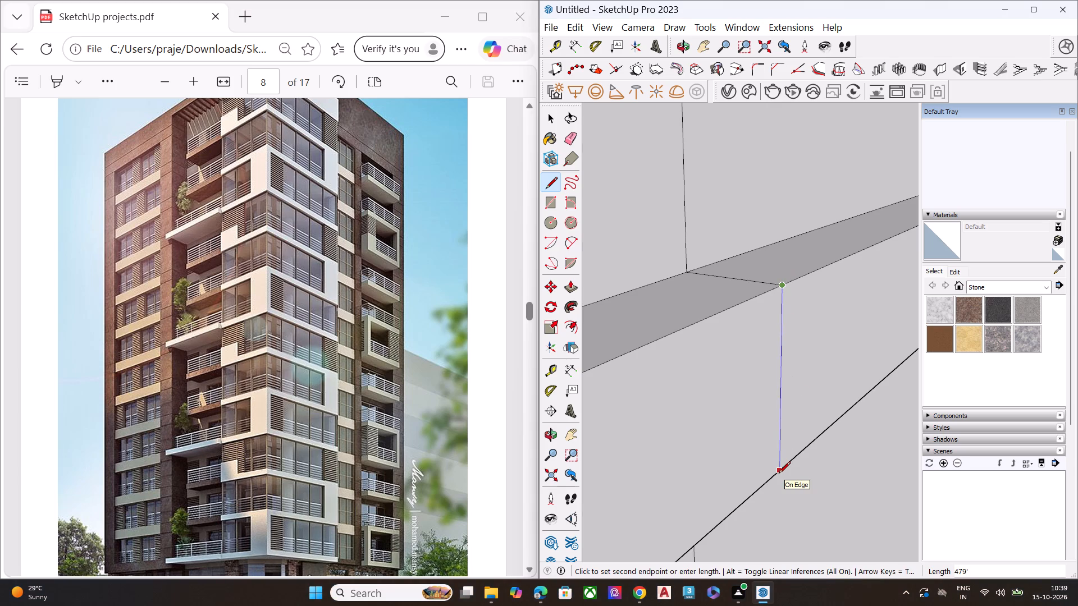
click(779, 474)
Draw a line about 270' across this band's underside from the face divider's lower end to the matching wall line.
middle_drag(761, 438, 816, 123)
scroll(821, 118, up, 1)
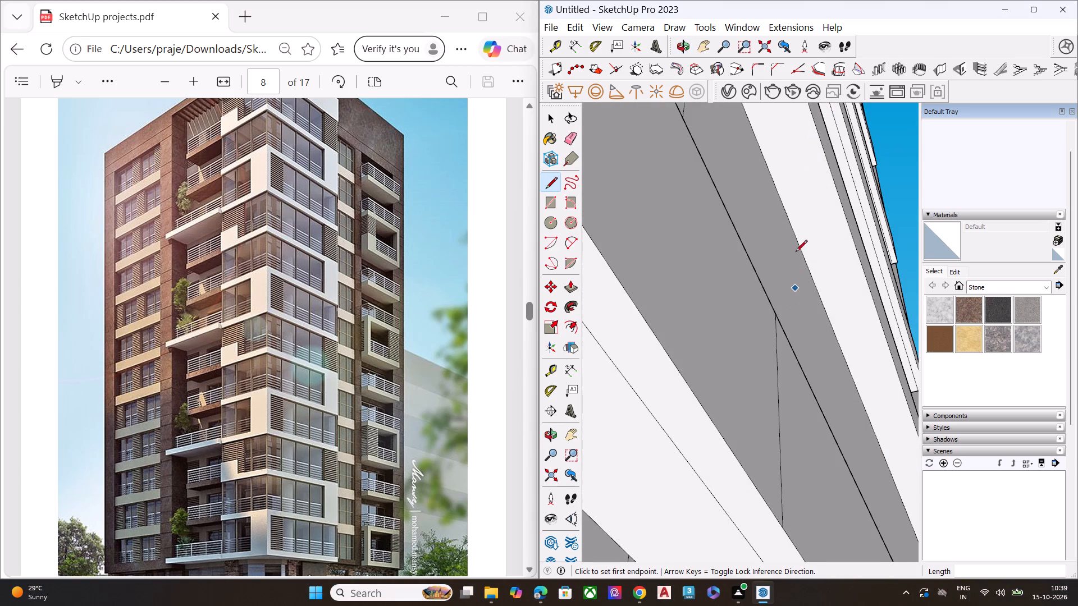
scroll(798, 241, down, 7)
scroll(785, 385, up, 4)
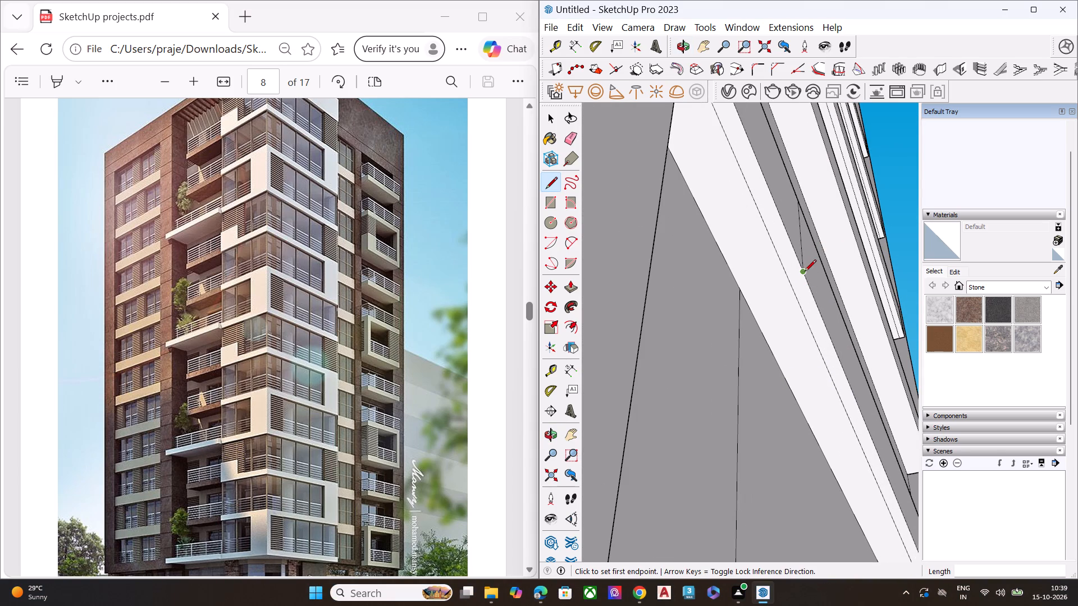
click(803, 273)
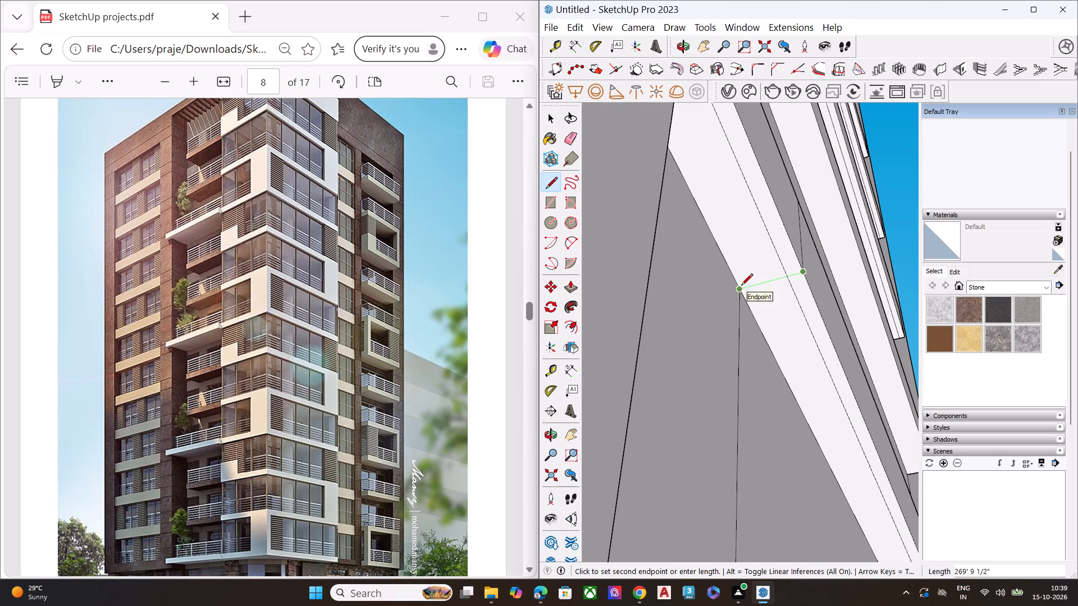
click(741, 286)
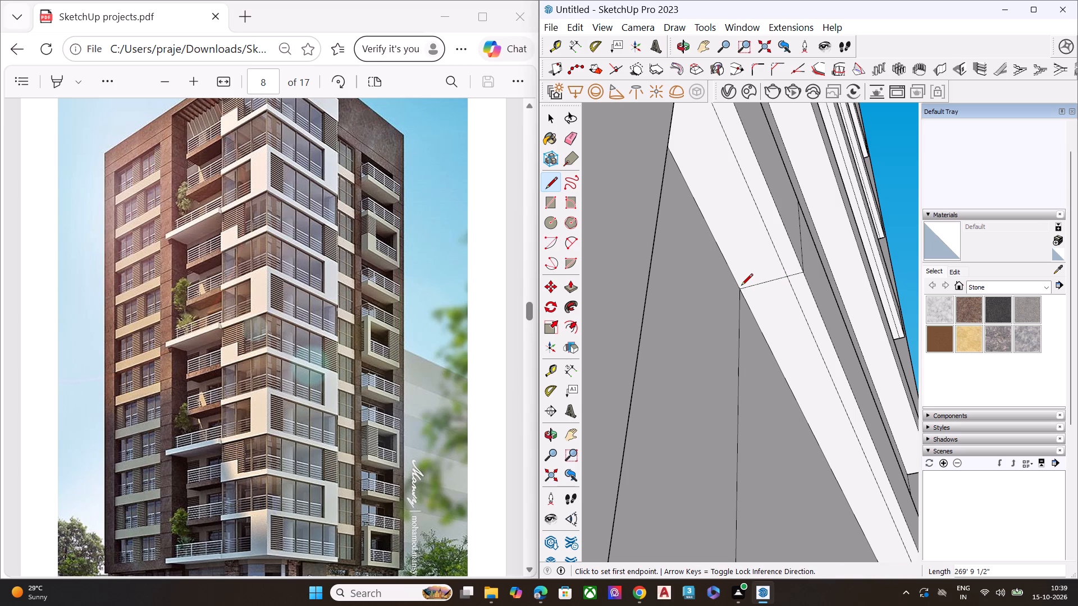
On the next undivided band above, draw a line about 270' across the ledge from the second wall line to the outer edge.
scroll(715, 291, down, 6)
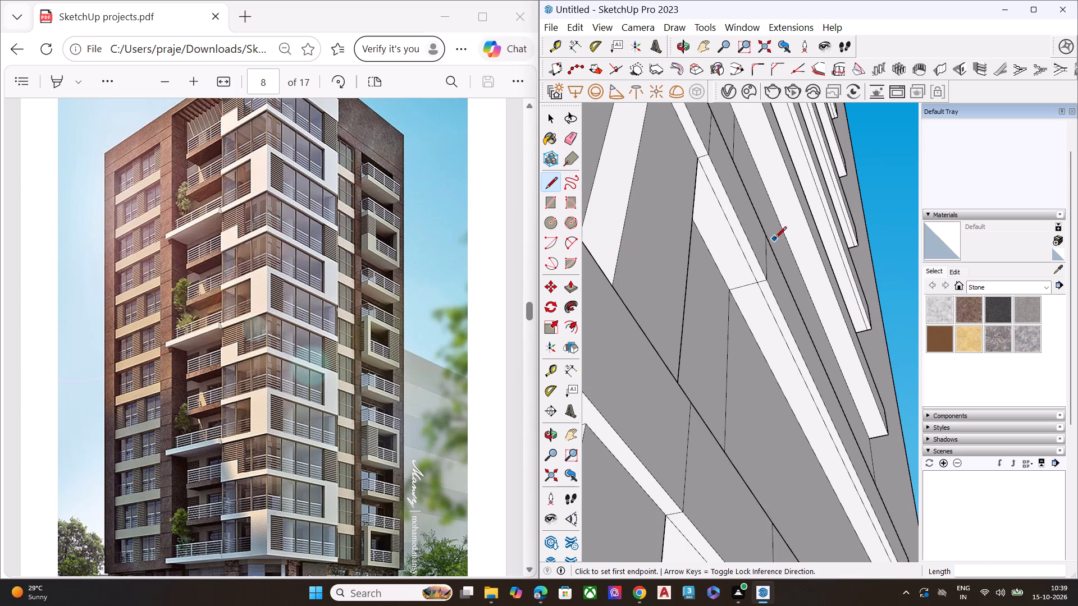
middle_drag(774, 239, 715, 338)
scroll(716, 276, down, 4)
middle_drag(716, 276, 723, 443)
scroll(712, 359, up, 9)
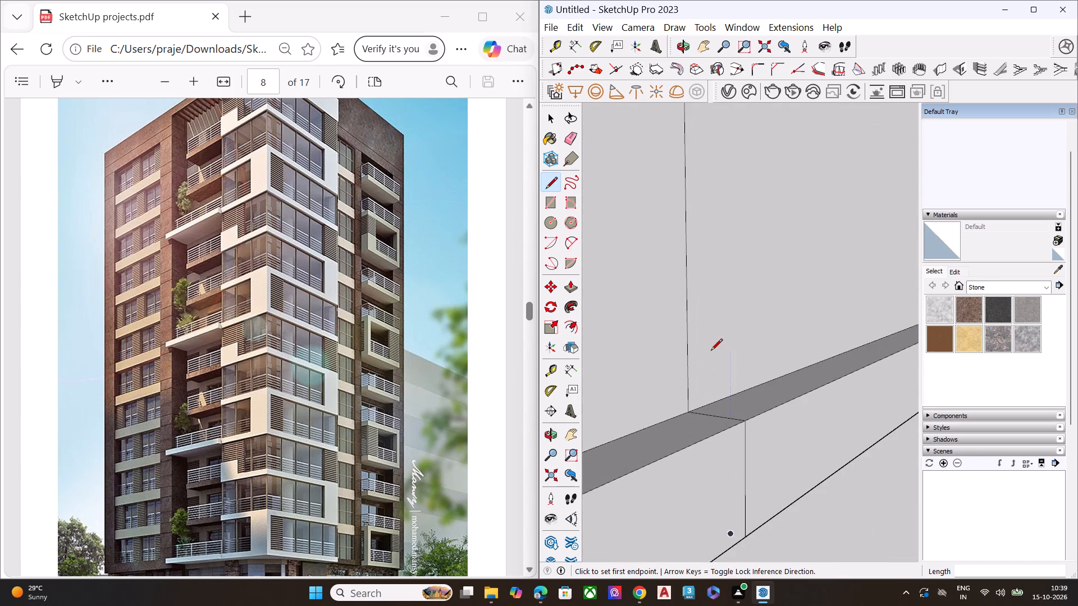
scroll(706, 368, down, 18)
scroll(725, 206, down, 1)
scroll(725, 206, up, 1)
scroll(725, 206, down, 2)
scroll(724, 206, up, 4)
scroll(698, 215, down, 1)
scroll(697, 216, up, 3)
middle_drag(710, 237, 700, 358)
scroll(697, 342, up, 2)
scroll(698, 312, down, 2)
scroll(698, 312, up, 5)
click(698, 311)
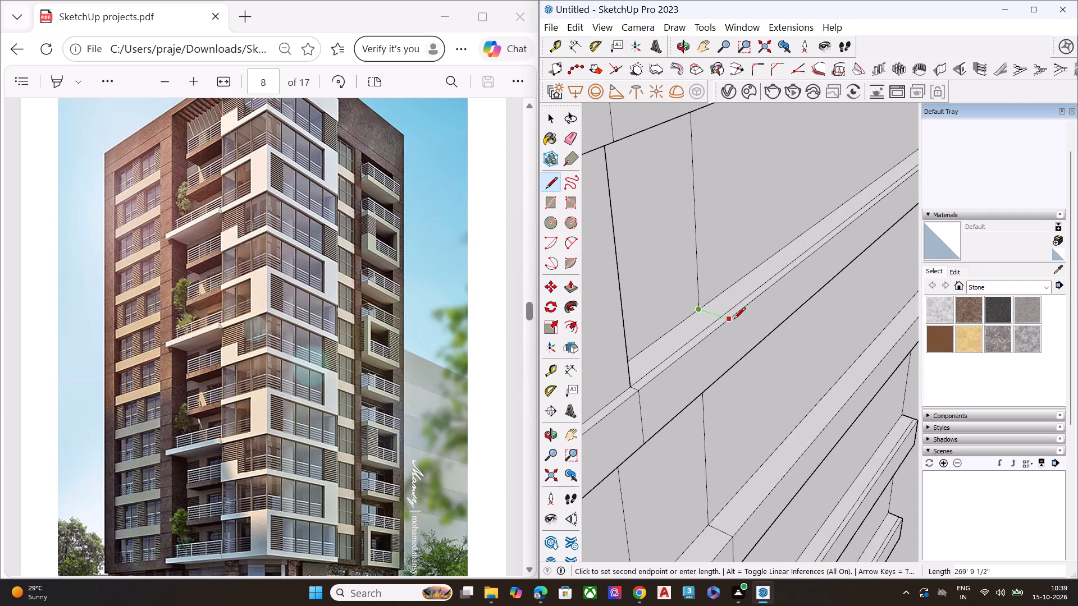
click(728, 321)
Draw a vertical line down this band's face from the ledge line's outer end to the lower edge.
scroll(739, 341, up, 1)
middle_drag(739, 341, 615, 383)
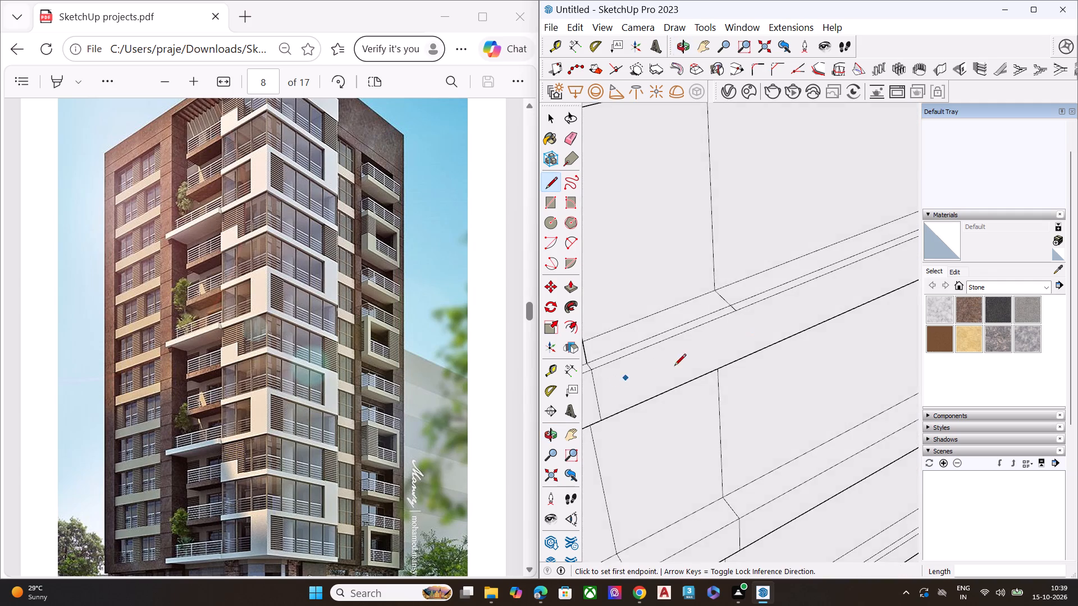
scroll(718, 340, up, 7)
click(745, 300)
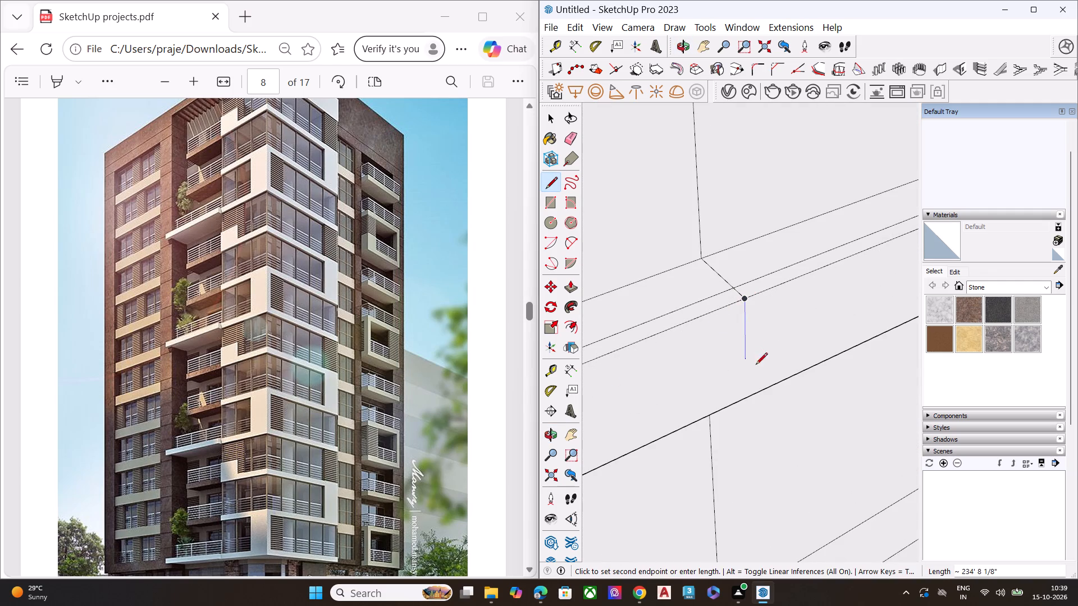
click(747, 400)
Draw a line across this band's underside from the face divider's lower end to the matching wall line below.
middle_drag(748, 383, 824, 75)
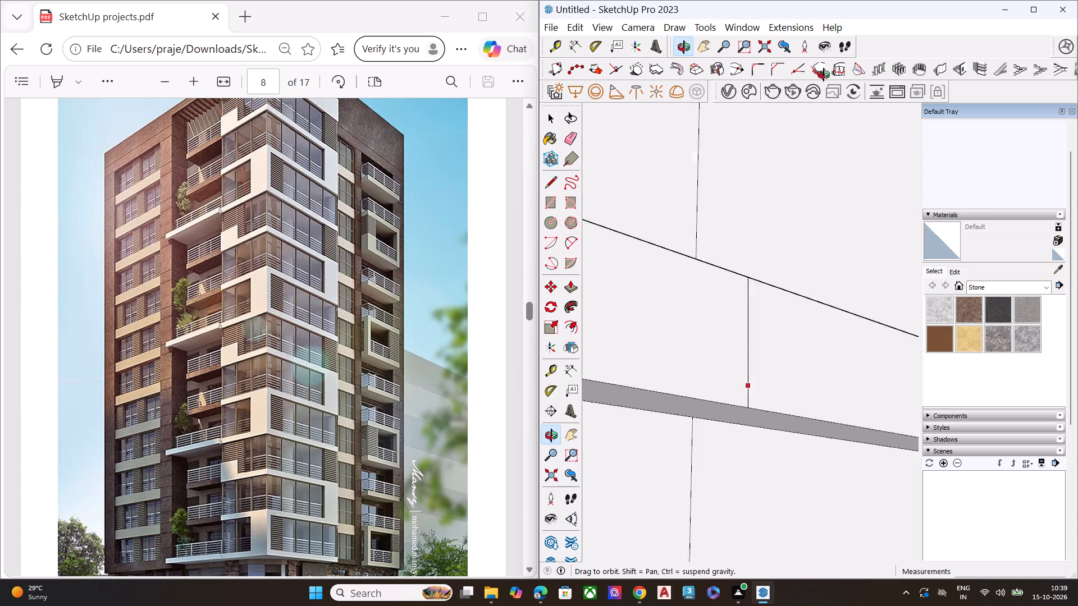
middle_drag(824, 75, 884, 8)
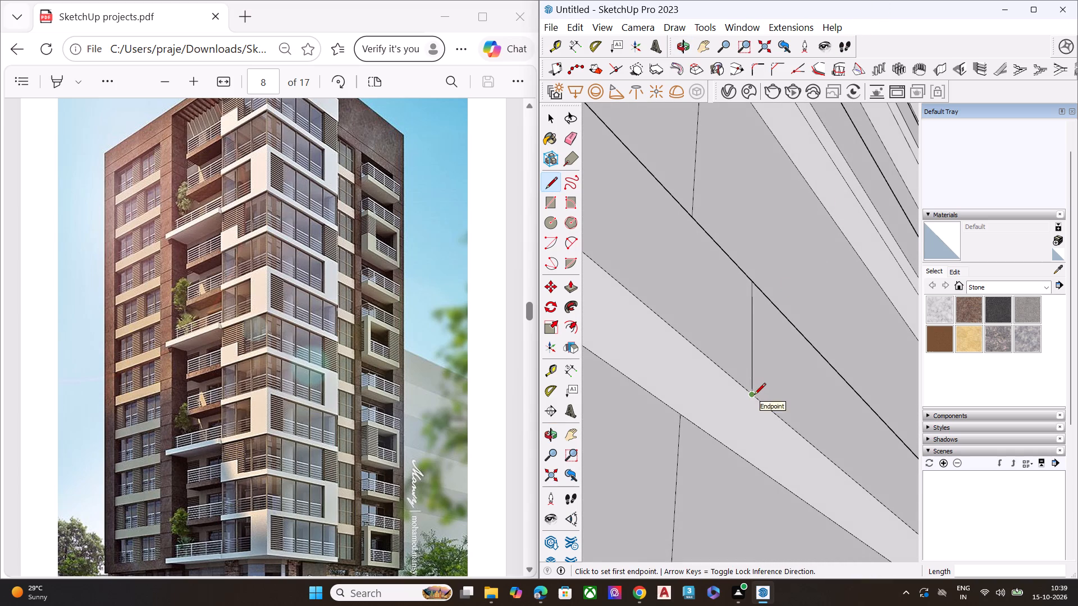
click(754, 396)
click(682, 417)
On the following undivided band above, draw a line about 270' across the ledge from the second wall line to the outer edge.
scroll(701, 342, down, 3)
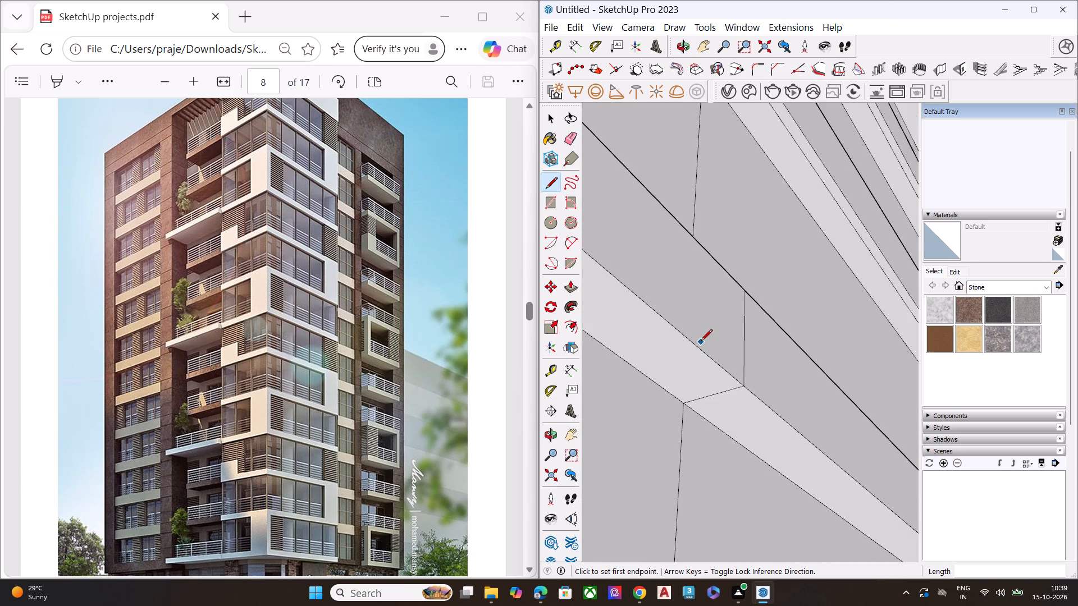
scroll(701, 342, down, 4)
middle_drag(748, 231, 751, 260)
scroll(744, 300, down, 12)
scroll(743, 181, up, 8)
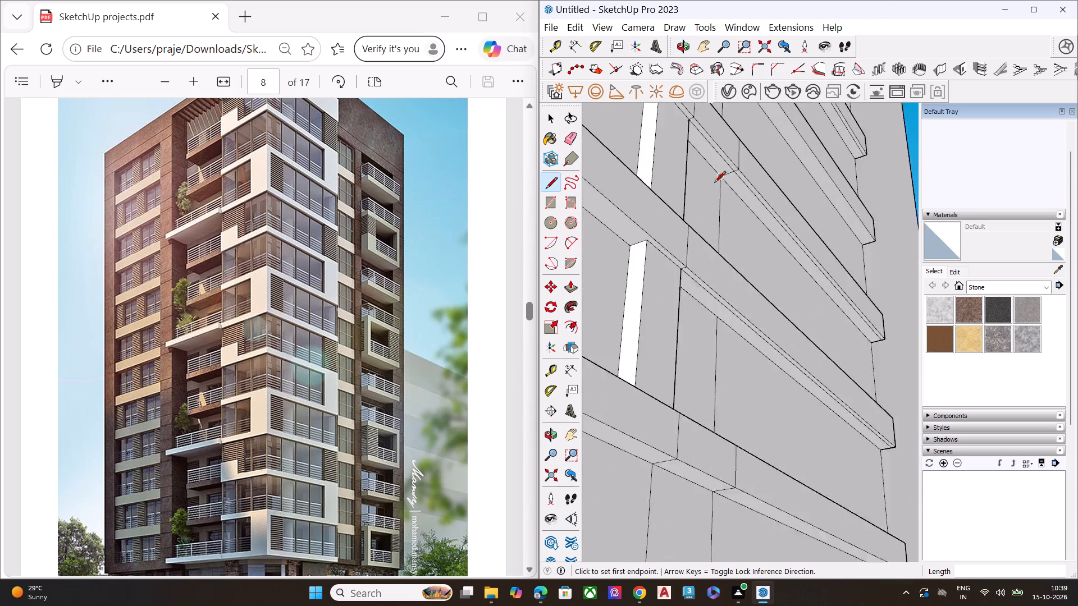
scroll(714, 183, up, 4)
middle_drag(716, 223, 717, 445)
scroll(717, 445, up, 9)
click(715, 403)
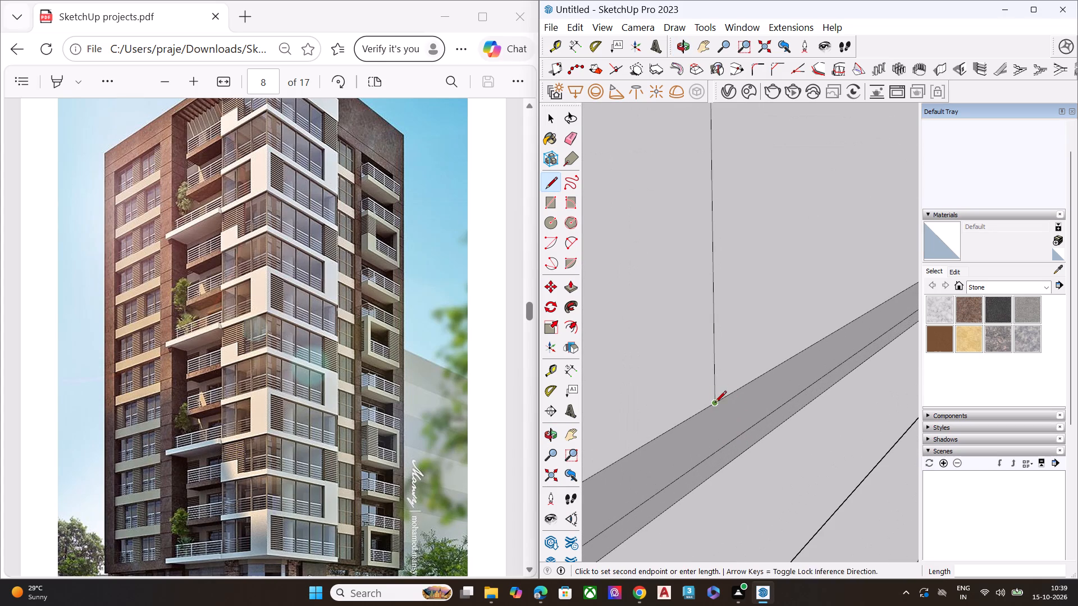
click(787, 420)
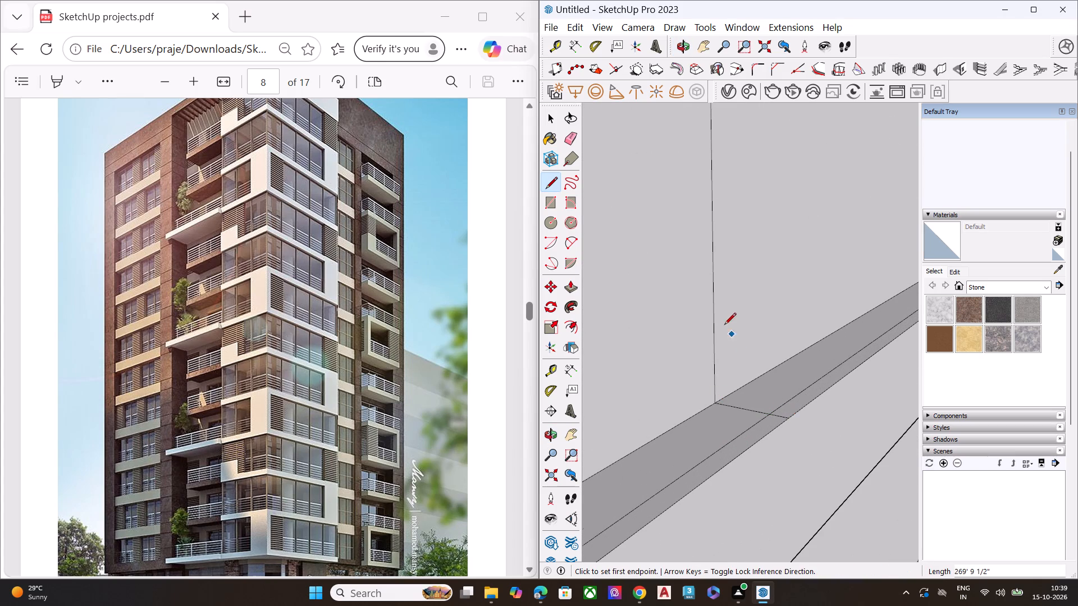
Draw a vertical line about 527' down this band's face from the ledge line's outer end to the lower edge.
scroll(724, 325, down, 6)
scroll(763, 368, up, 5)
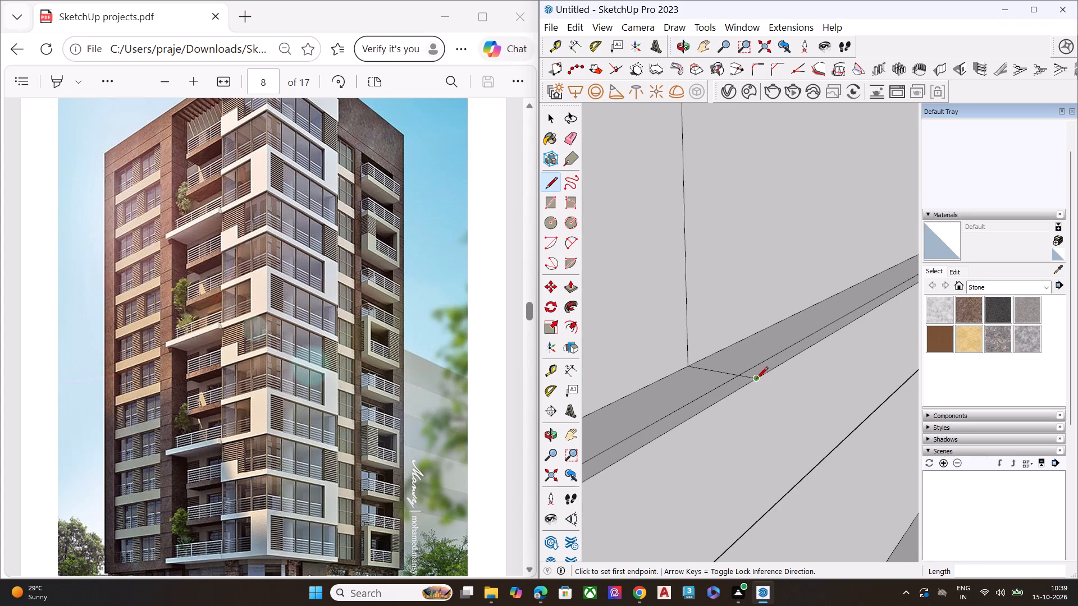
click(756, 379)
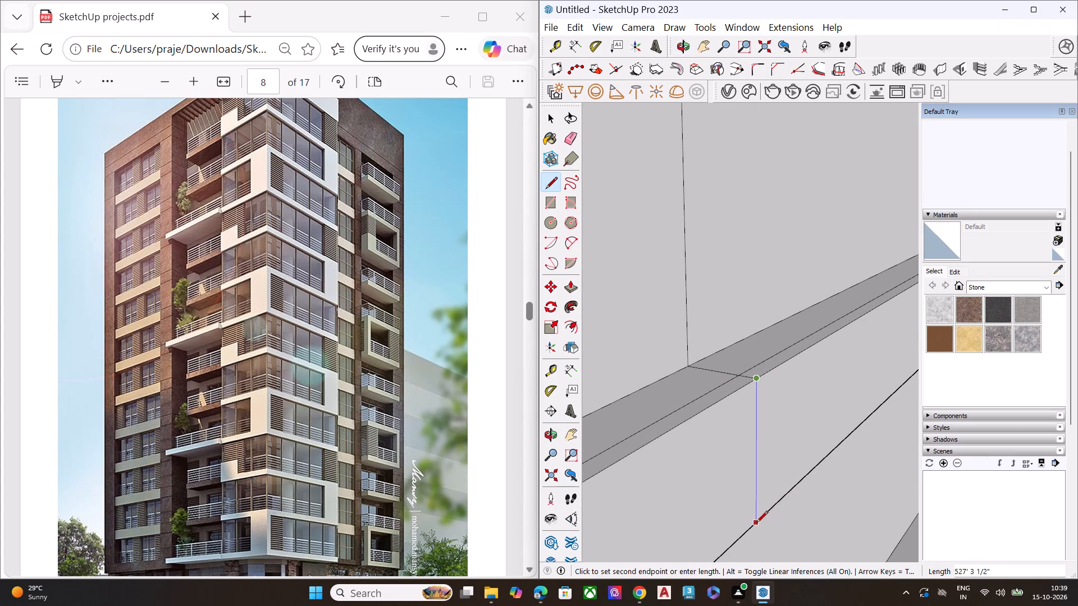
click(756, 524)
Draw a line across this band's underside from the face divider's lower end to the matching wall line.
middle_drag(770, 479, 792, 129)
scroll(742, 333, up, 1)
scroll(785, 221, down, 3)
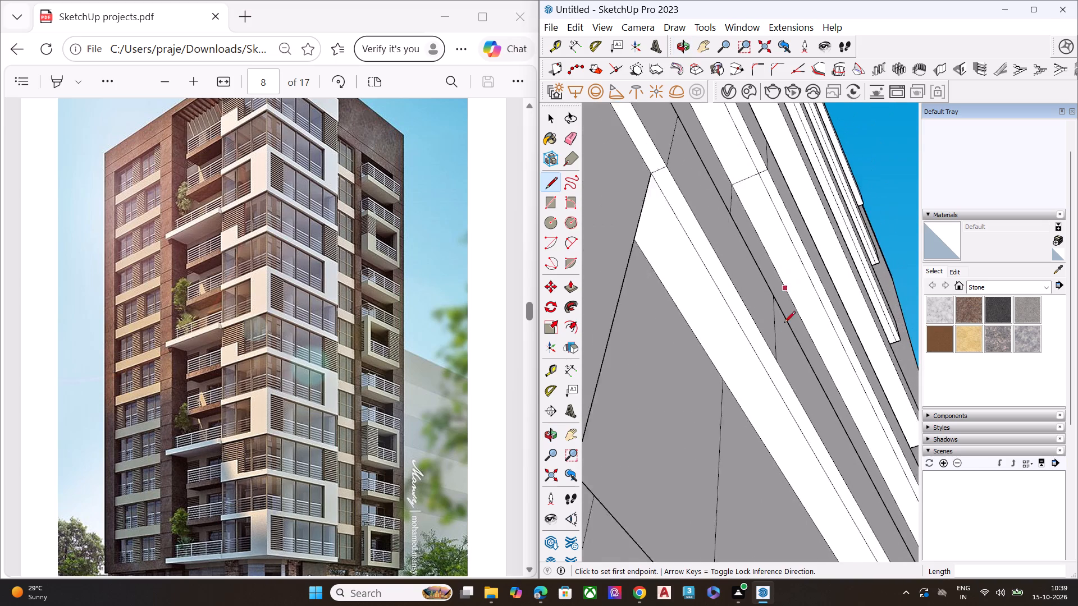
scroll(784, 324, down, 3)
scroll(773, 368, up, 5)
click(779, 347)
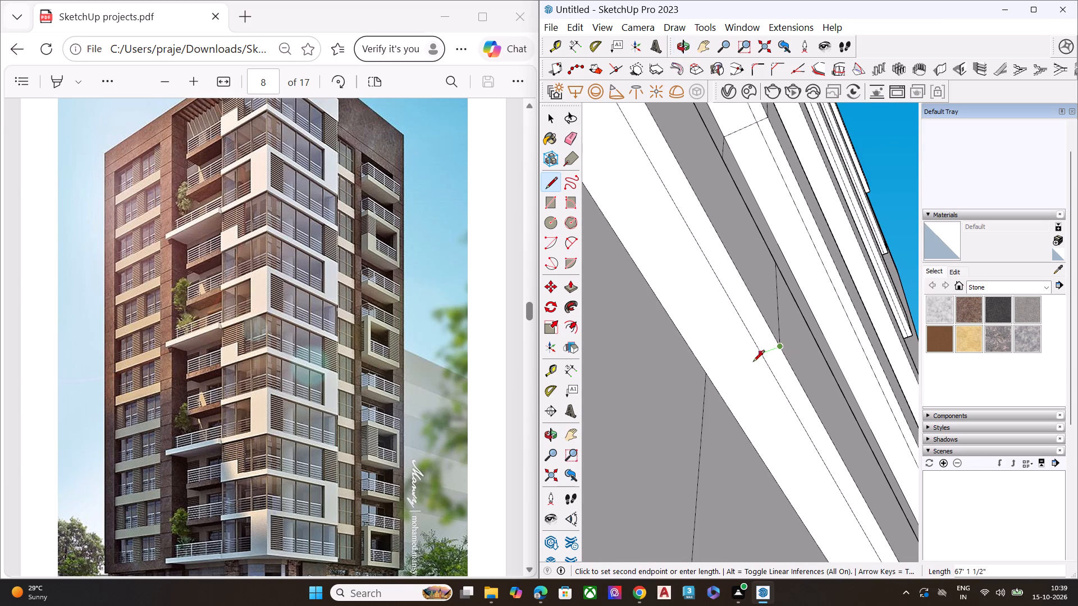
click(709, 373)
On the highest divided band, delete the lengthwise edge running along the ledge between the two divider lines.
scroll(719, 359, down, 8)
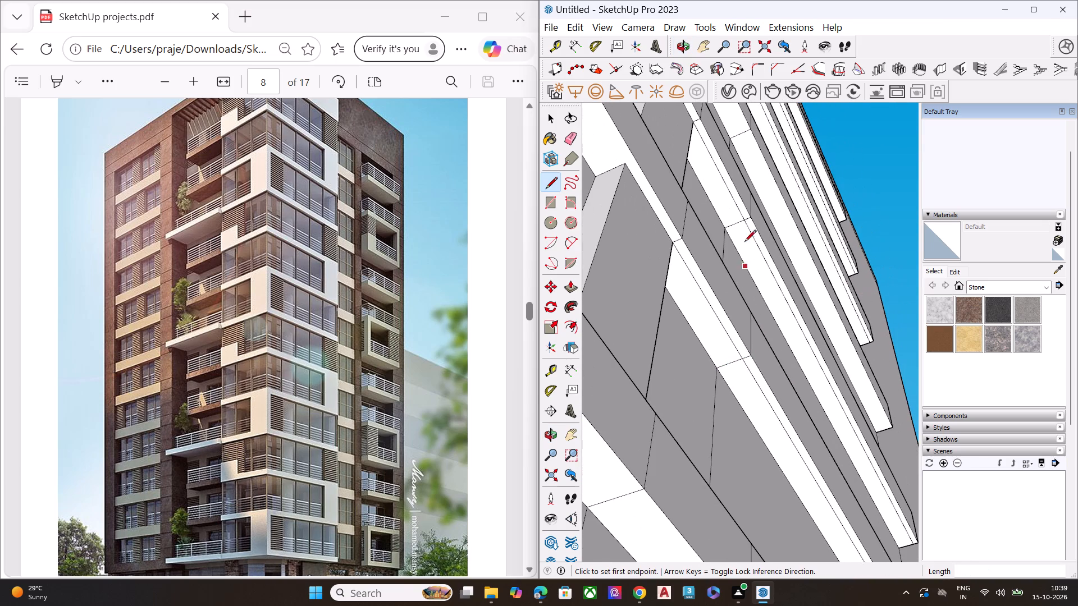
scroll(752, 247, down, 8)
middle_drag(755, 243, 707, 340)
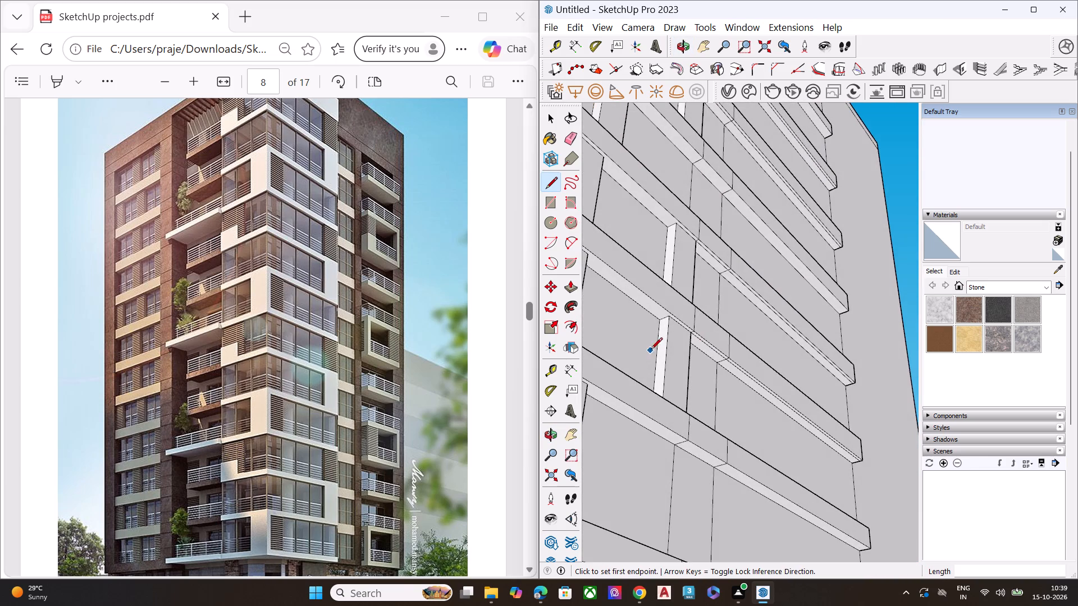
scroll(721, 222, down, 15)
scroll(722, 222, up, 1)
scroll(722, 222, down, 1)
middle_drag(733, 196, 721, 318)
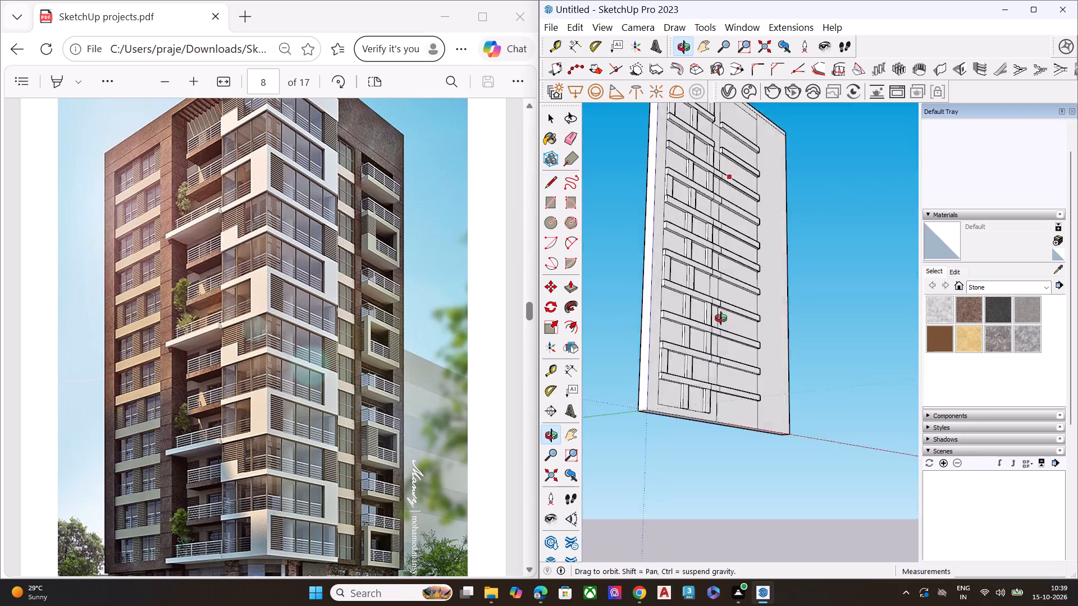
middle_drag(721, 318, 719, 326)
scroll(733, 158, up, 9)
scroll(694, 130, up, 9)
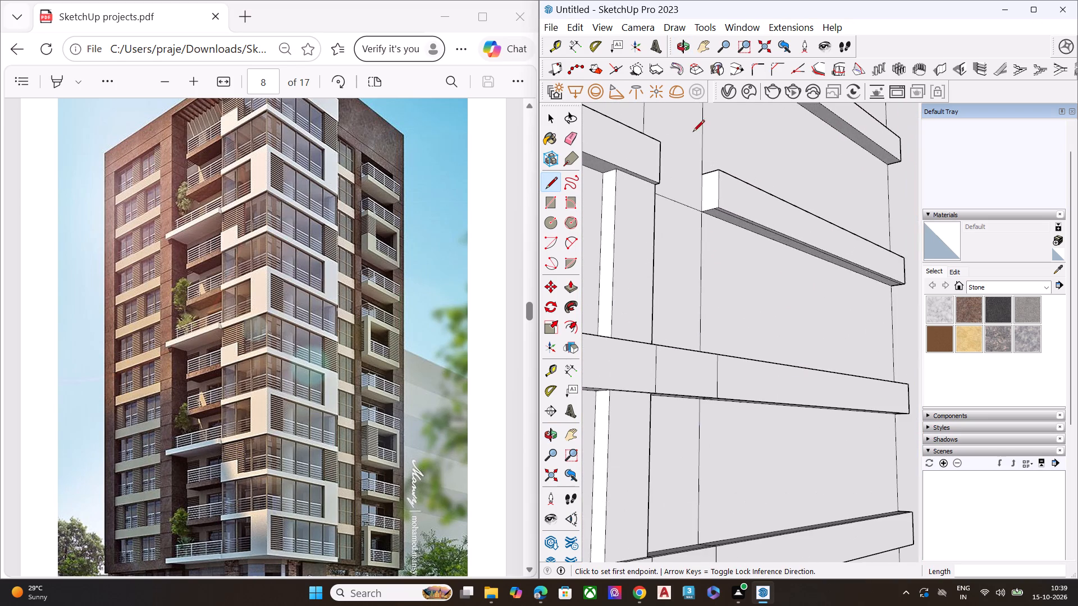
scroll(687, 150, down, 3)
scroll(681, 172, up, 1)
scroll(678, 195, down, 3)
middle_drag(705, 292, 690, 520)
scroll(692, 503, up, 1)
scroll(687, 340, up, 8)
key(space)
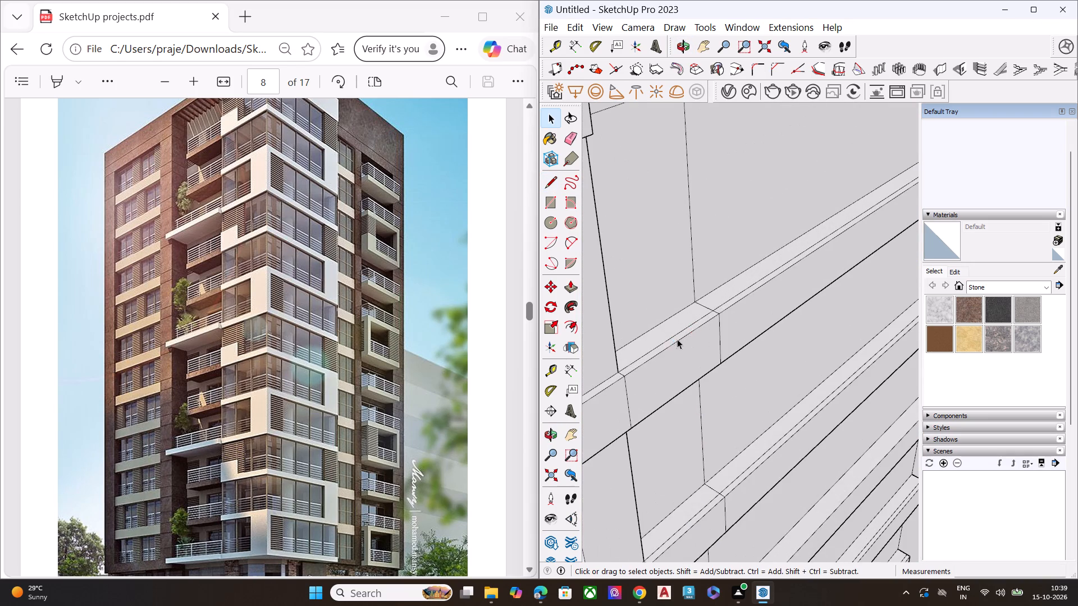
scroll(663, 343, up, 1)
scroll(663, 343, down, 1)
scroll(663, 343, up, 4)
click(665, 343)
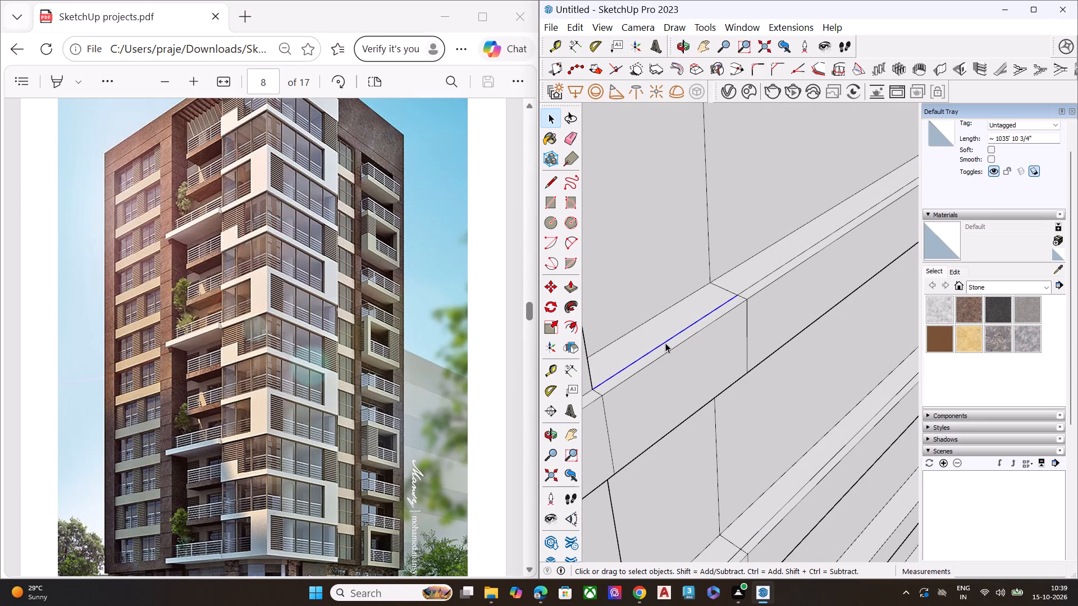
key(Delete)
Push that band's face section between the two dividers inward until it is flush with the wall behind.
scroll(680, 301, down, 7)
scroll(685, 447, up, 5)
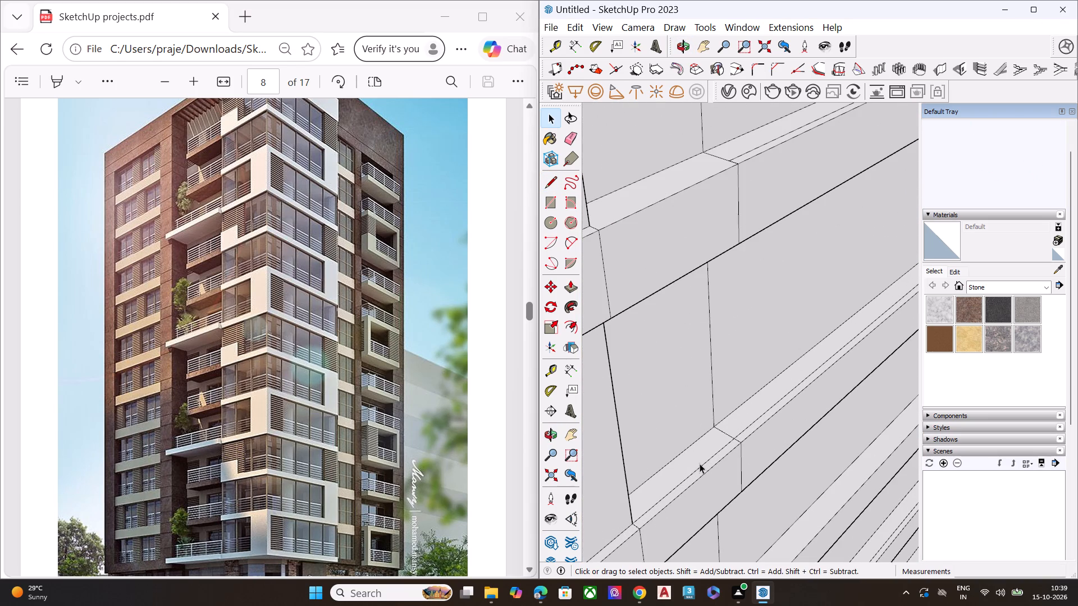
click(684, 259)
key(space)
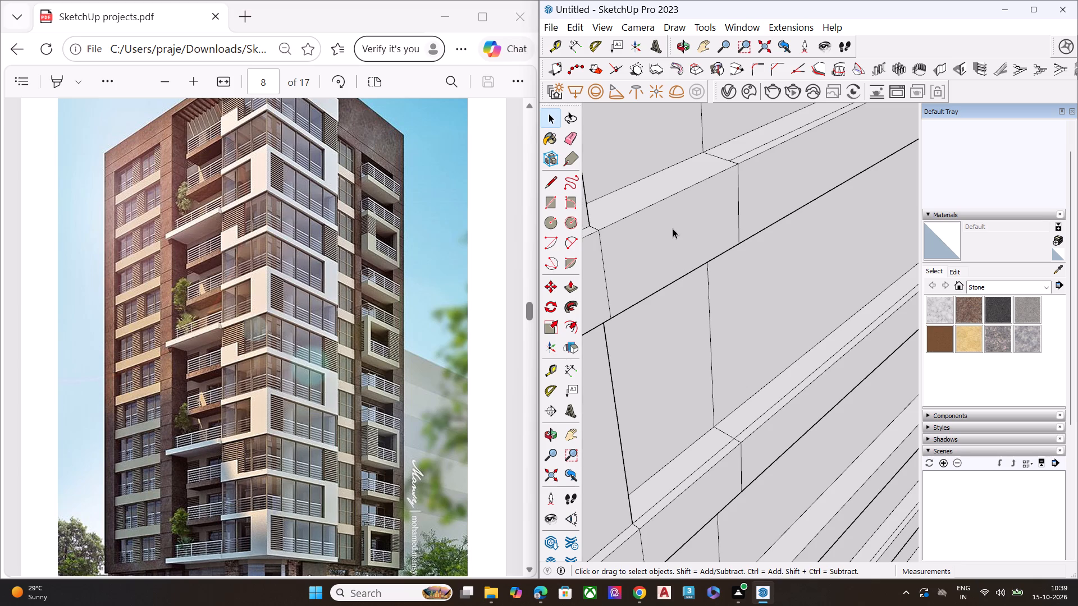
click(673, 228)
key(p)
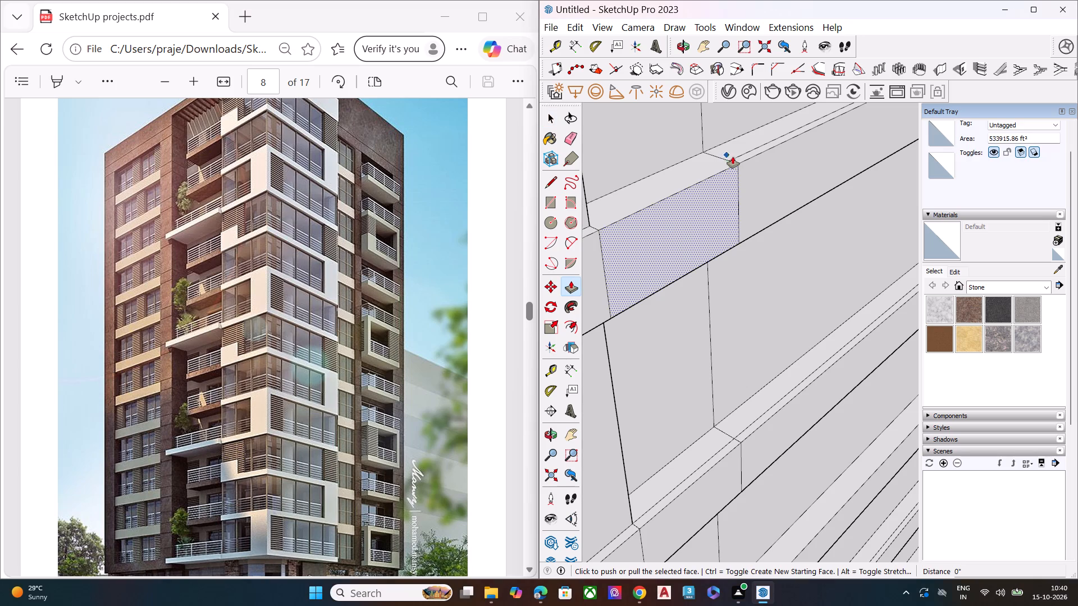
click(737, 163)
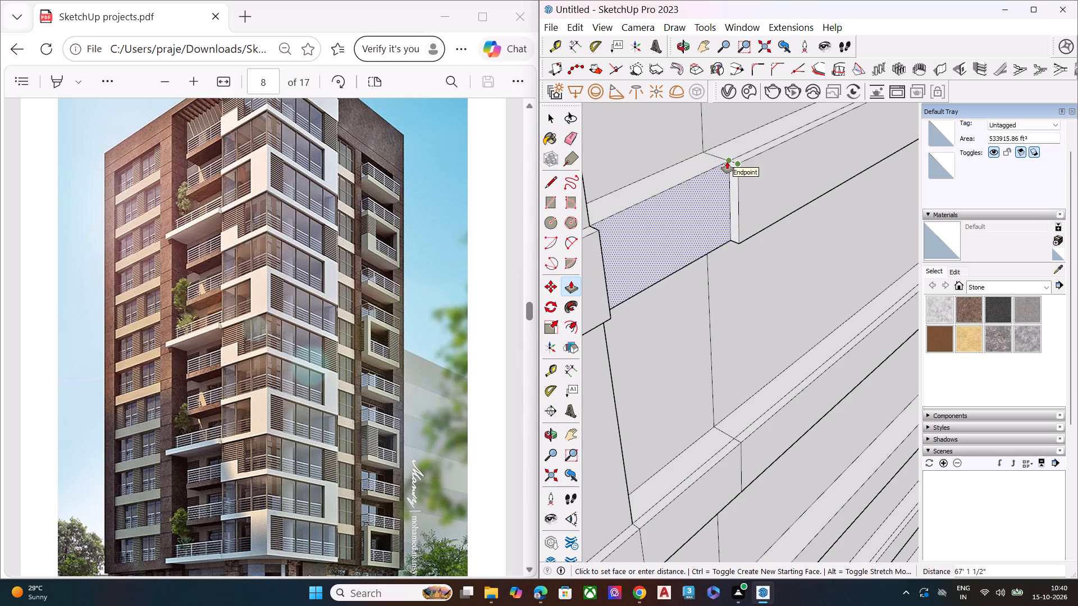
click(727, 157)
click(714, 182)
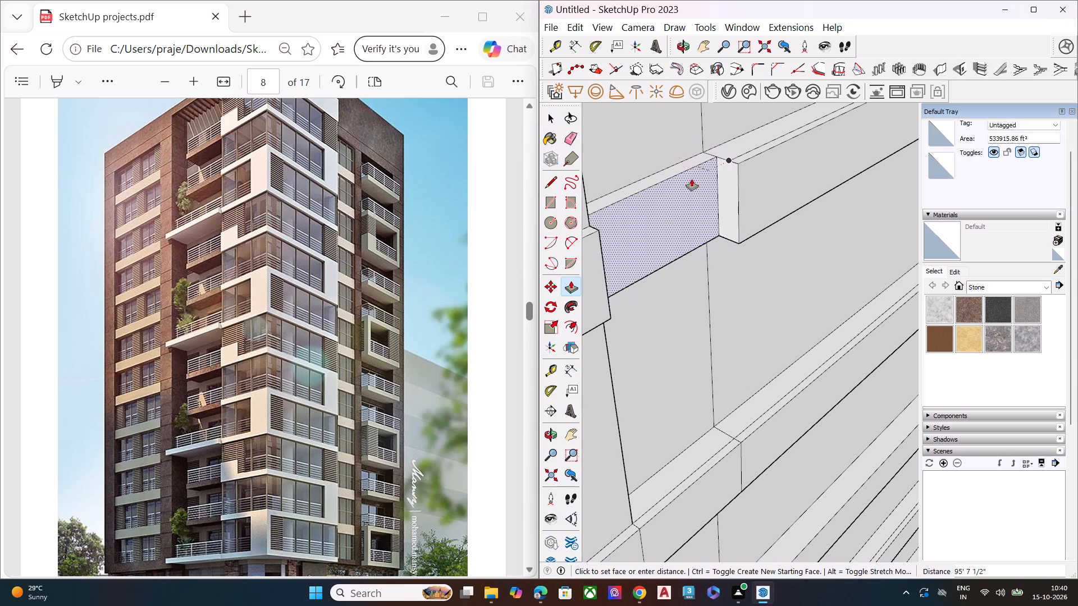
click(691, 158)
Delete the lengthwise edge on the ledge between the two dividers of the band directly below the pushed-in section.
key(space)
scroll(684, 167, down, 6)
scroll(682, 164, up, 2)
scroll(682, 164, down, 7)
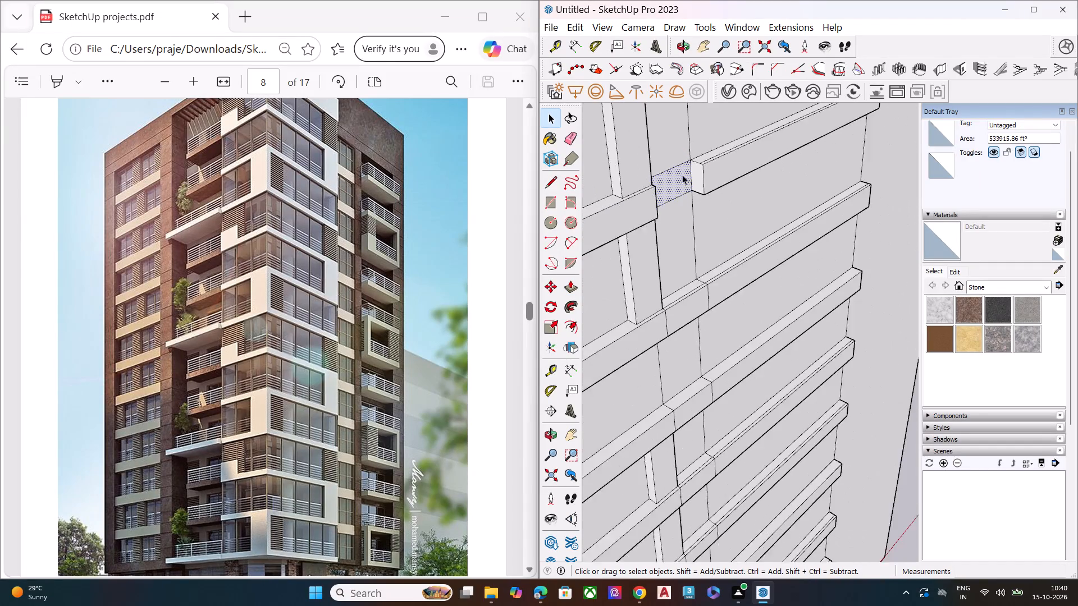
scroll(682, 175, down, 1)
scroll(683, 304, up, 6)
scroll(683, 304, down, 1)
scroll(683, 304, up, 2)
click(682, 270)
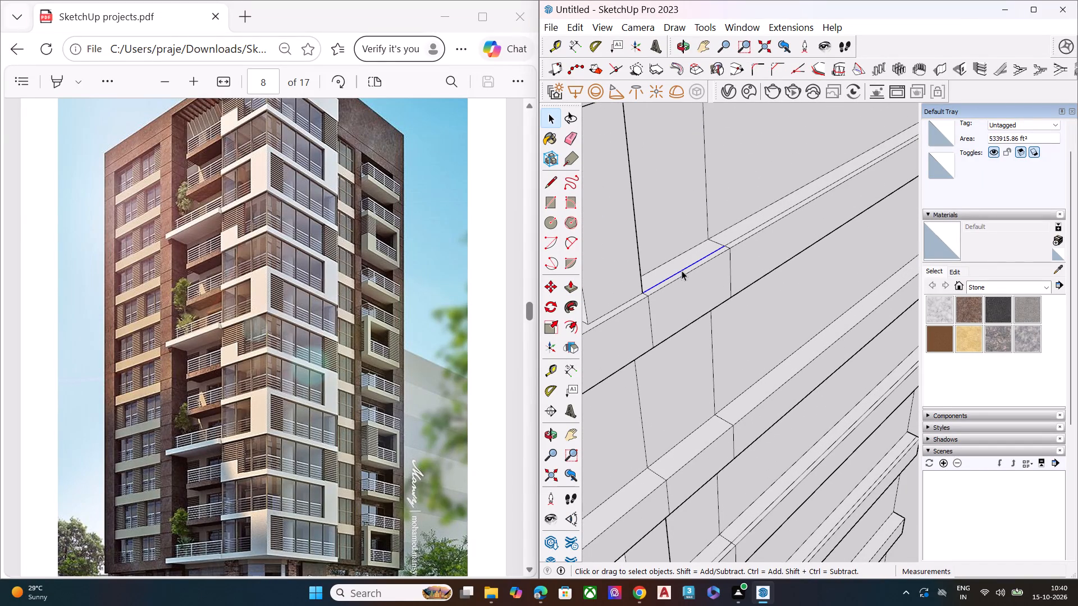
key(Delete)
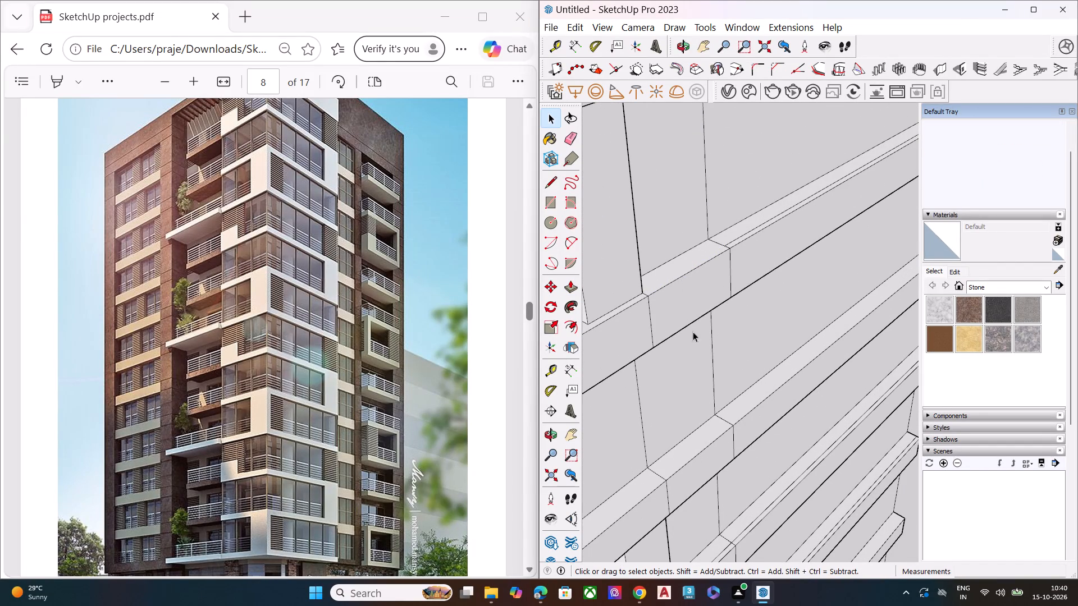
Delete the lengthwise ledge edge between the two divider lines on each of the next two bands down.
scroll(653, 263, down, 8)
scroll(678, 453, up, 2)
scroll(679, 454, down, 1)
scroll(679, 454, up, 7)
click(678, 412)
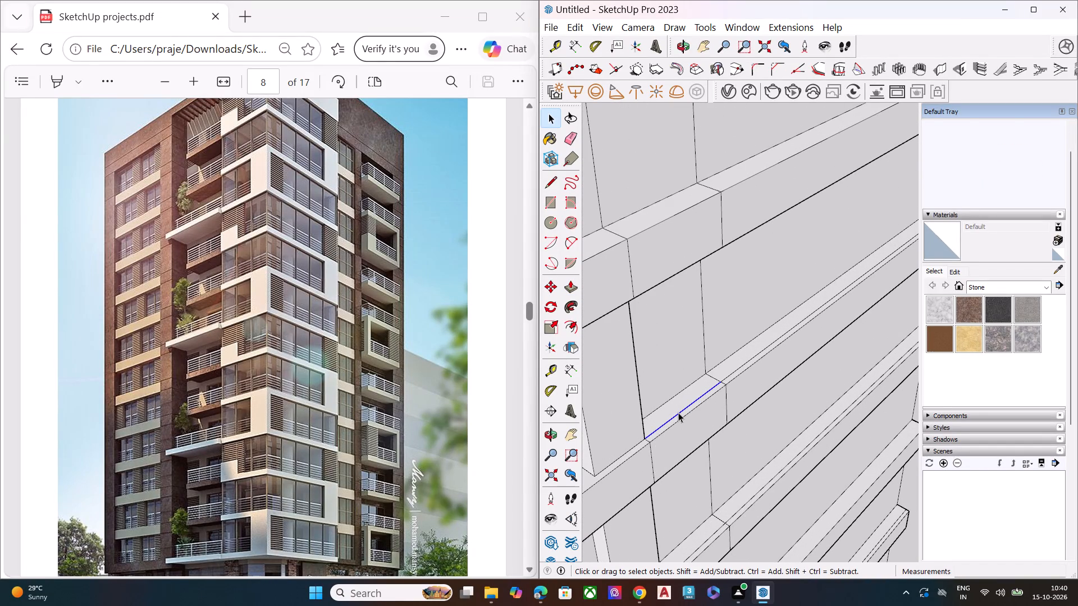
key(Delete)
scroll(687, 370, down, 6)
scroll(703, 501, up, 3)
scroll(703, 501, down, 1)
scroll(703, 501, up, 4)
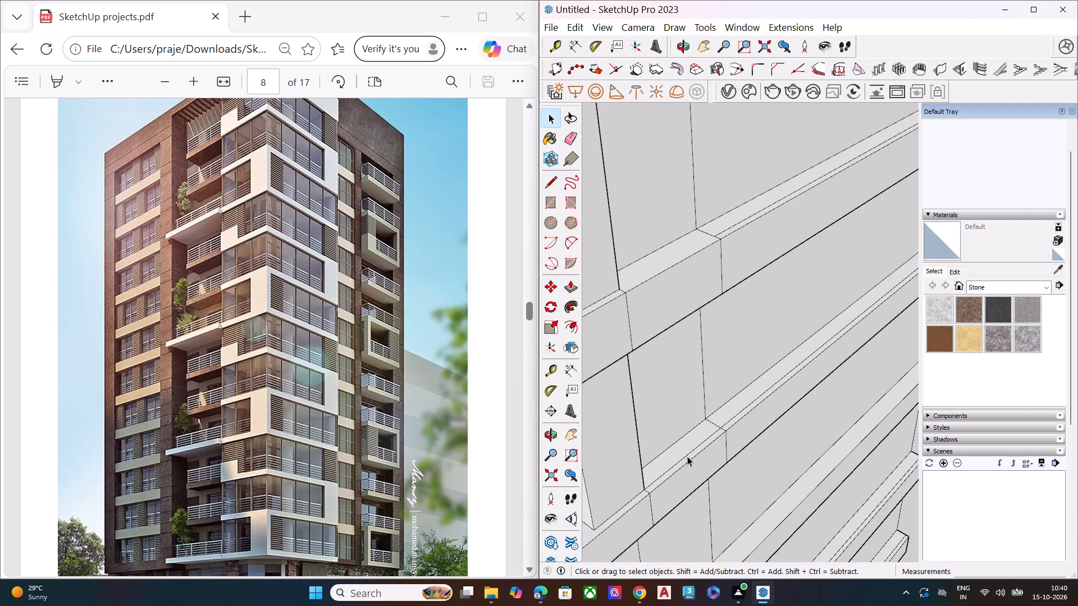
click(686, 453)
click(688, 453)
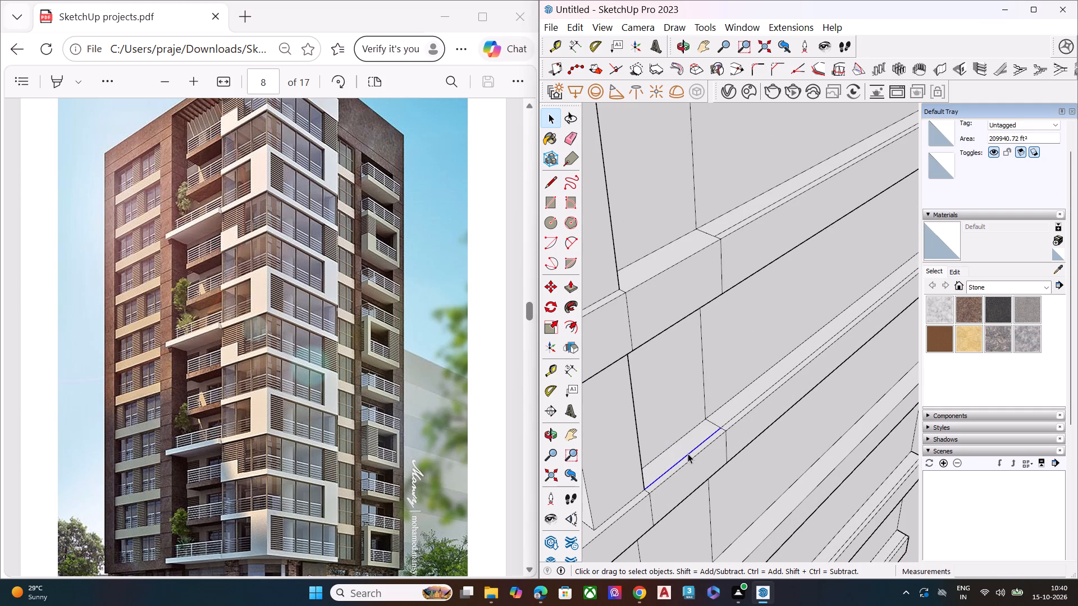
key(Delete)
Delete the lengthwise ledge edge between the divider lines on the following two lower bands.
scroll(718, 408, down, 7)
scroll(719, 499, up, 6)
scroll(674, 388, down, 13)
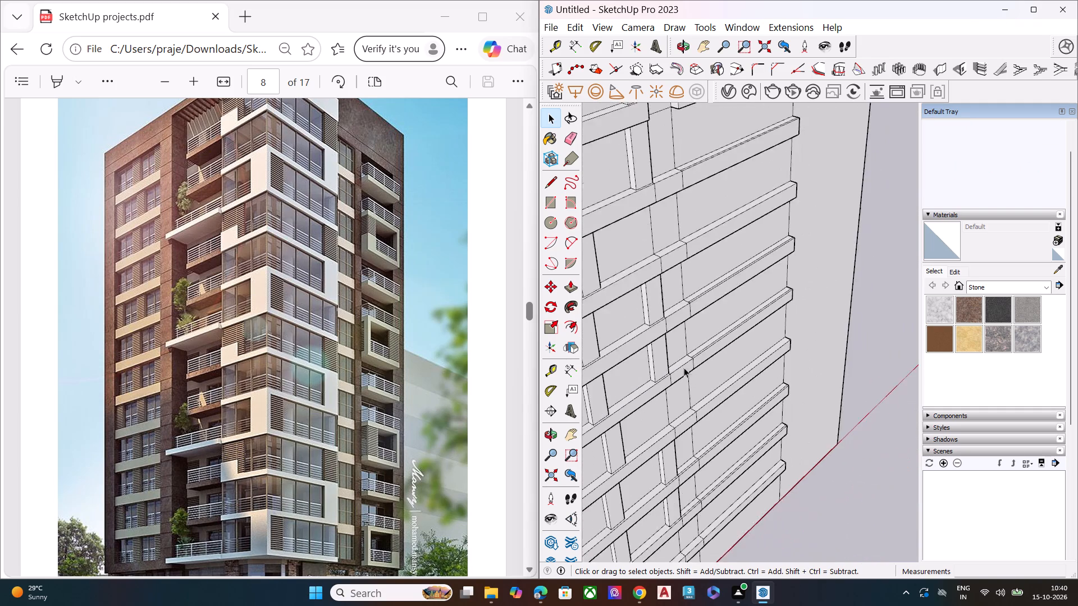
scroll(706, 553, up, 8)
scroll(645, 332, up, 8)
click(655, 332)
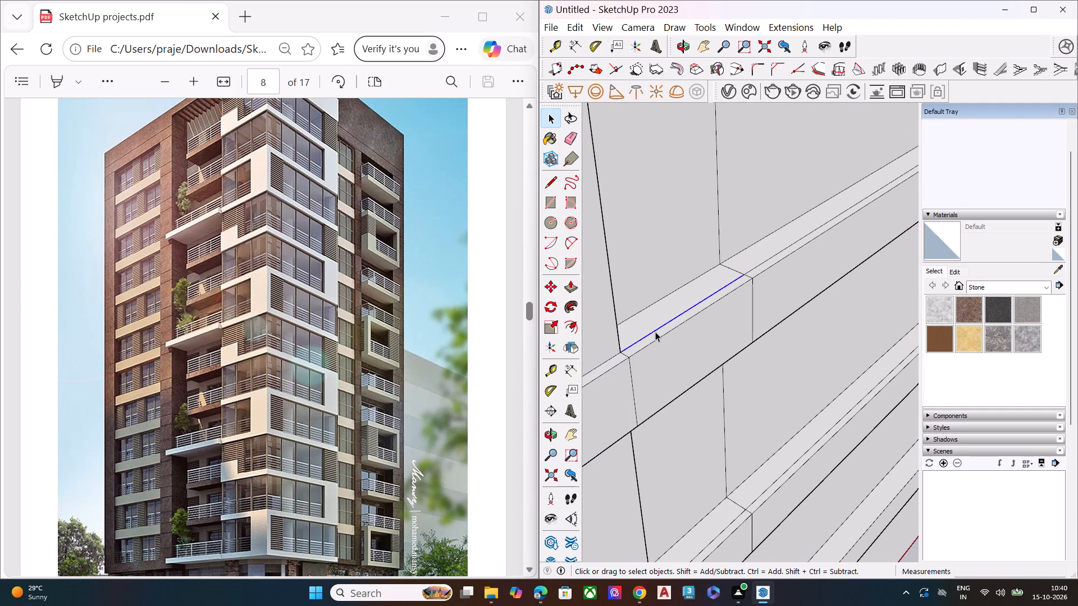
key(Delete)
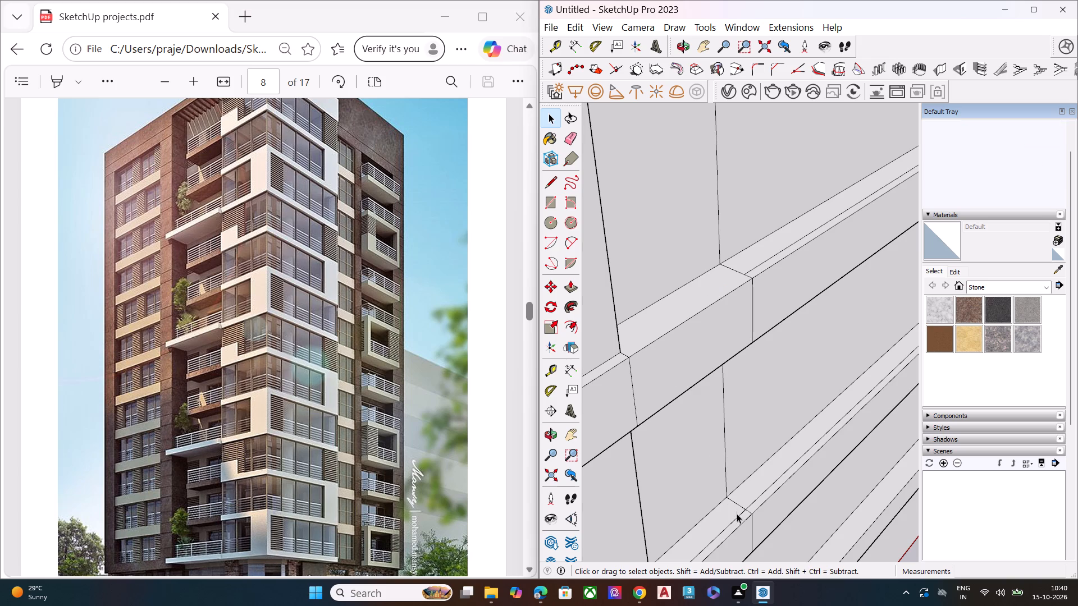
click(737, 512)
click(738, 514)
key(Delete)
Push the lowest band's face section between the two dividers inward until it is flush with the wall behind.
scroll(692, 334, down, 10)
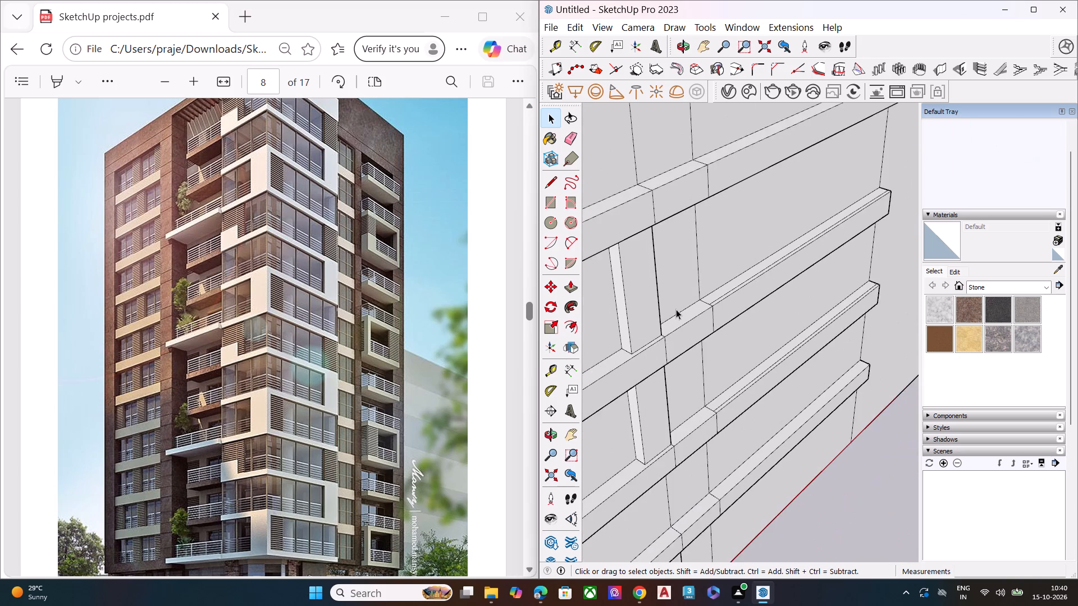
scroll(676, 309, down, 4)
scroll(676, 309, up, 1)
scroll(676, 309, down, 3)
scroll(686, 430, up, 6)
click(698, 451)
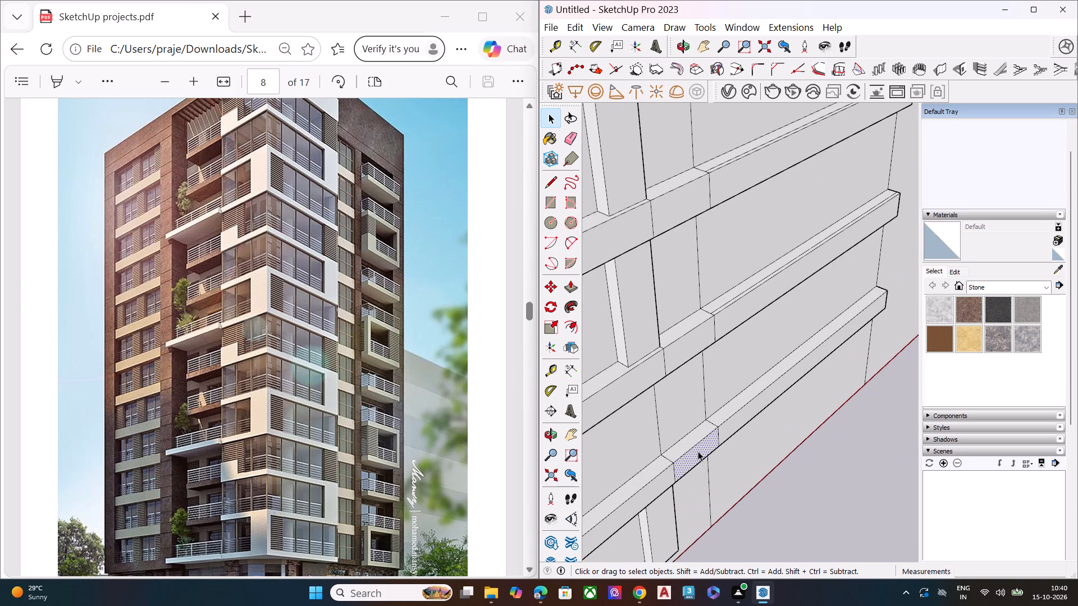
key(p)
double_click(698, 451)
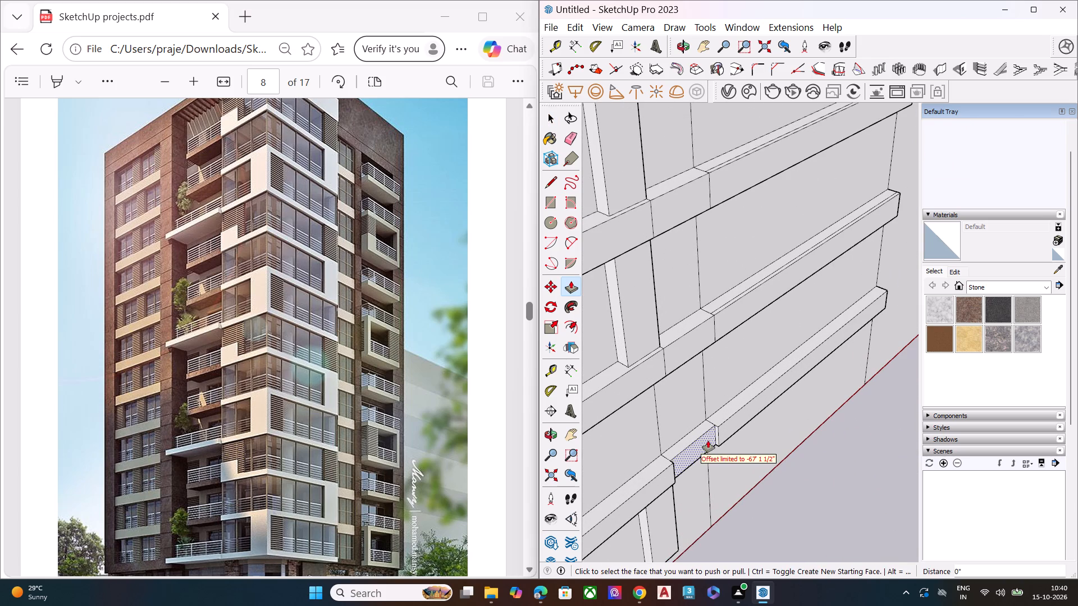
click(707, 439)
click(702, 419)
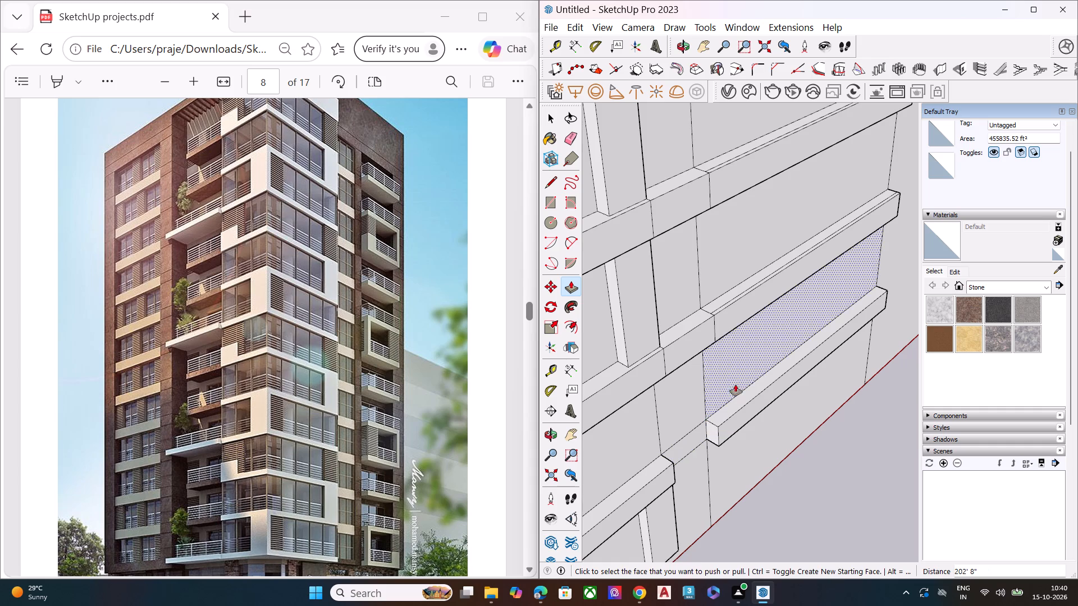
Push the second-lowest band's face section between the dividers inward until it is flush with the wall.
double_click(687, 336)
double_click(687, 336)
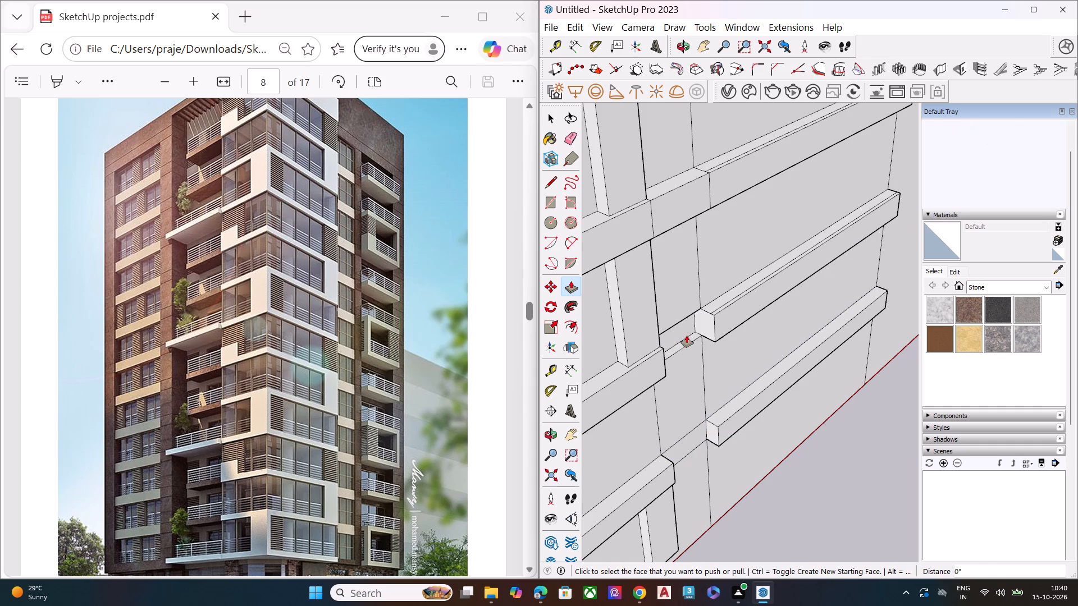
key(ctrl+z)
scroll(680, 336, up, 8)
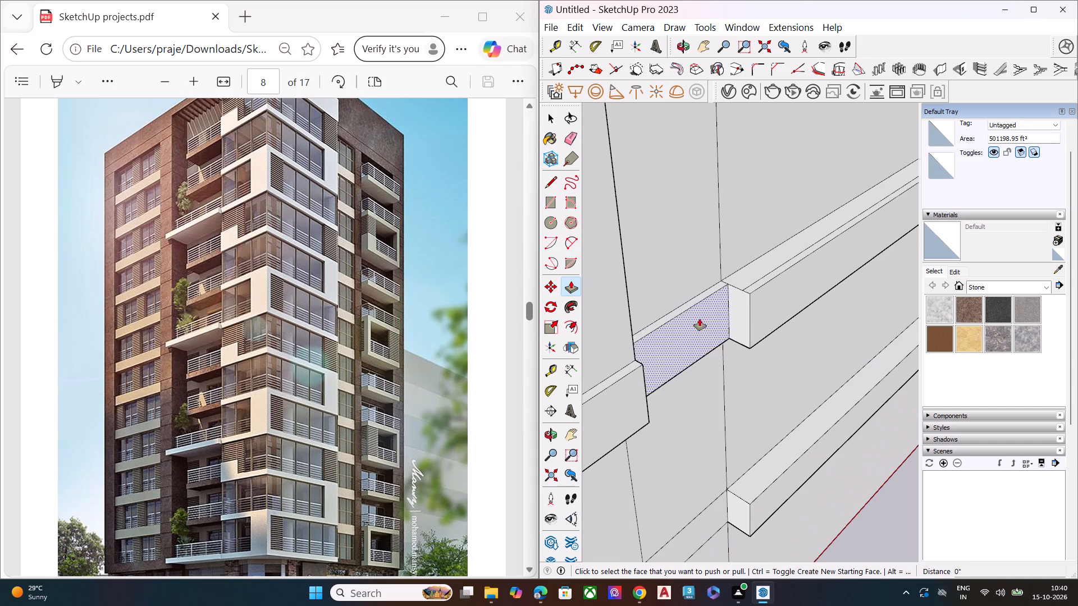
click(700, 319)
click(719, 279)
key(space)
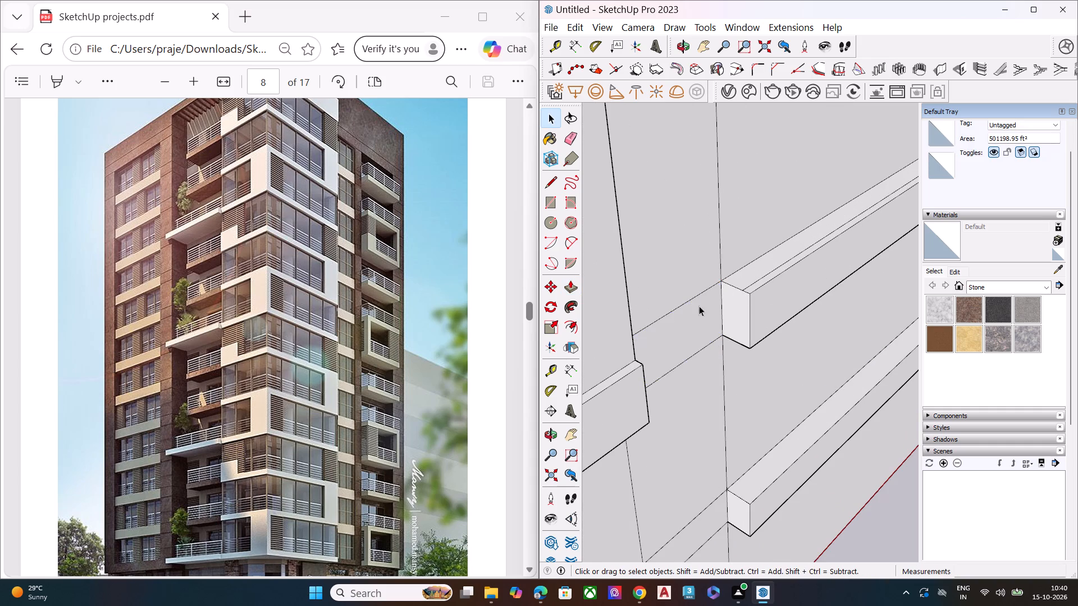
Delete the lengthwise ledge edge along the long right-hand section of the second-lowest and third-lowest bands.
scroll(676, 325, down, 17)
scroll(692, 279, up, 7)
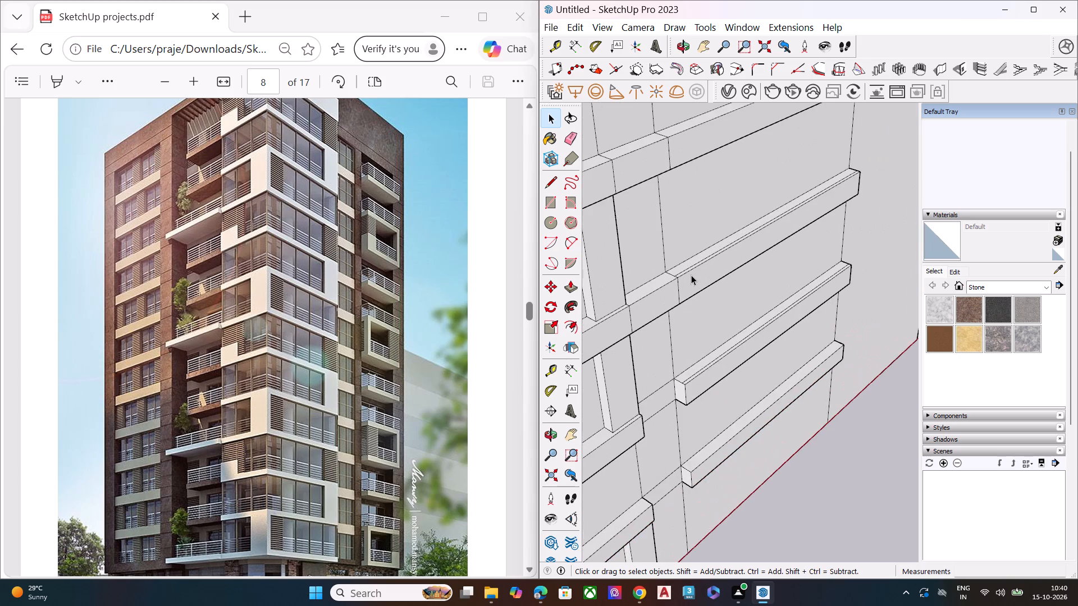
scroll(686, 272, up, 1)
scroll(700, 380, up, 5)
click(699, 381)
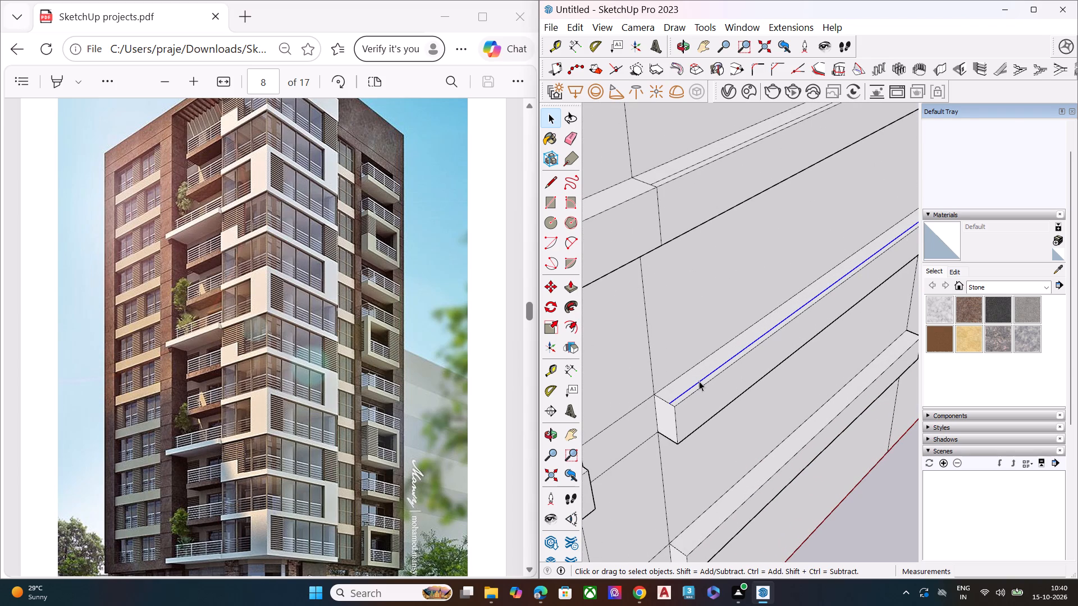
key(Delete)
scroll(699, 369, down, 5)
scroll(670, 247, up, 3)
click(675, 251)
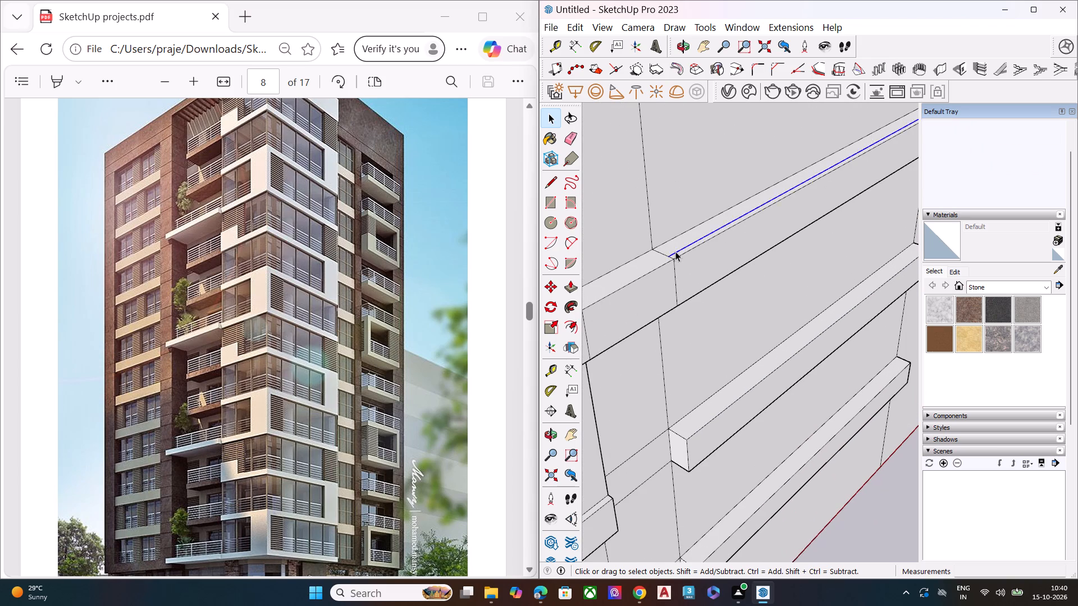
key(Delete)
Delete the lengthwise ledge edge along the long right-hand section of the next two bands above that still have one.
scroll(677, 255, up, 1)
scroll(688, 278, down, 5)
scroll(698, 309, up, 1)
scroll(702, 322, down, 3)
scroll(704, 332, up, 1)
scroll(704, 335, down, 4)
scroll(682, 187, up, 6)
scroll(691, 269, down, 1)
scroll(693, 278, up, 1)
scroll(696, 287, down, 2)
scroll(696, 288, up, 1)
scroll(697, 294, down, 5)
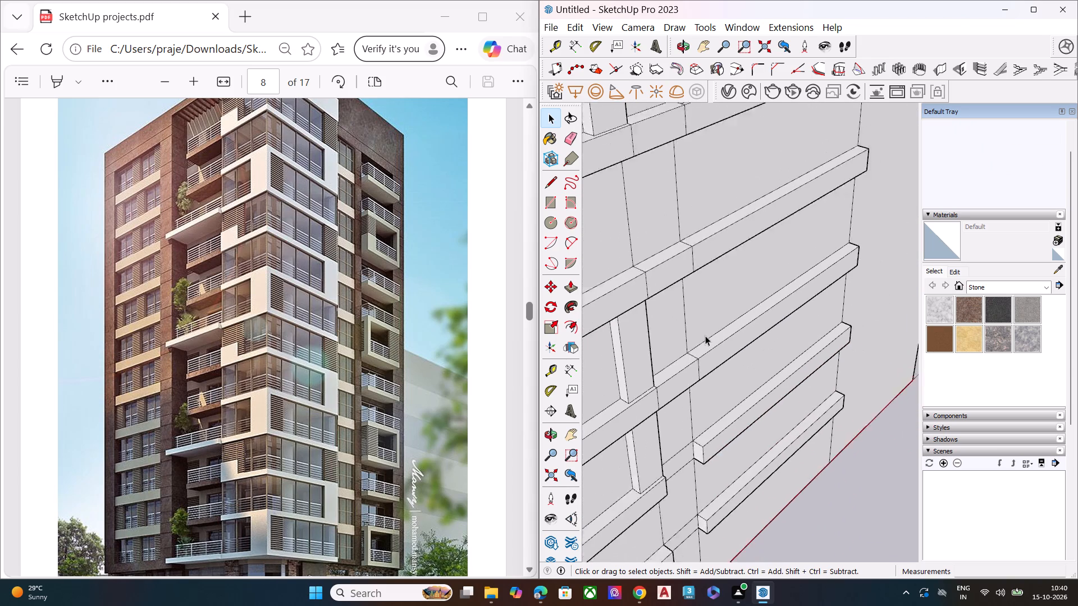
scroll(705, 335, up, 4)
scroll(705, 335, down, 13)
scroll(704, 188, up, 8)
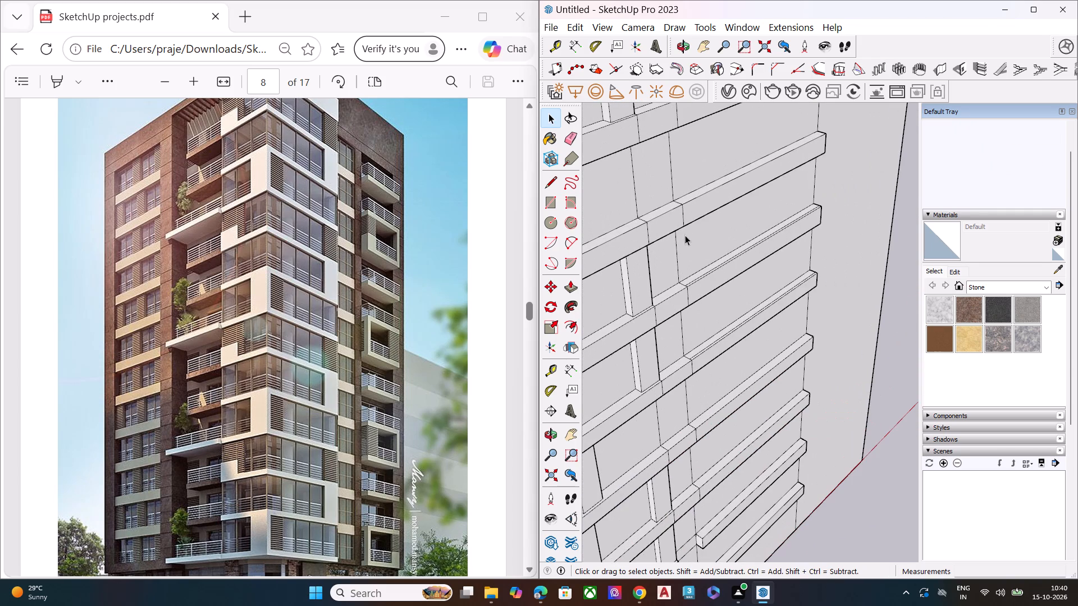
scroll(689, 263, down, 1)
scroll(696, 279, up, 6)
scroll(714, 367, up, 1)
scroll(715, 369, down, 1)
scroll(715, 370, up, 4)
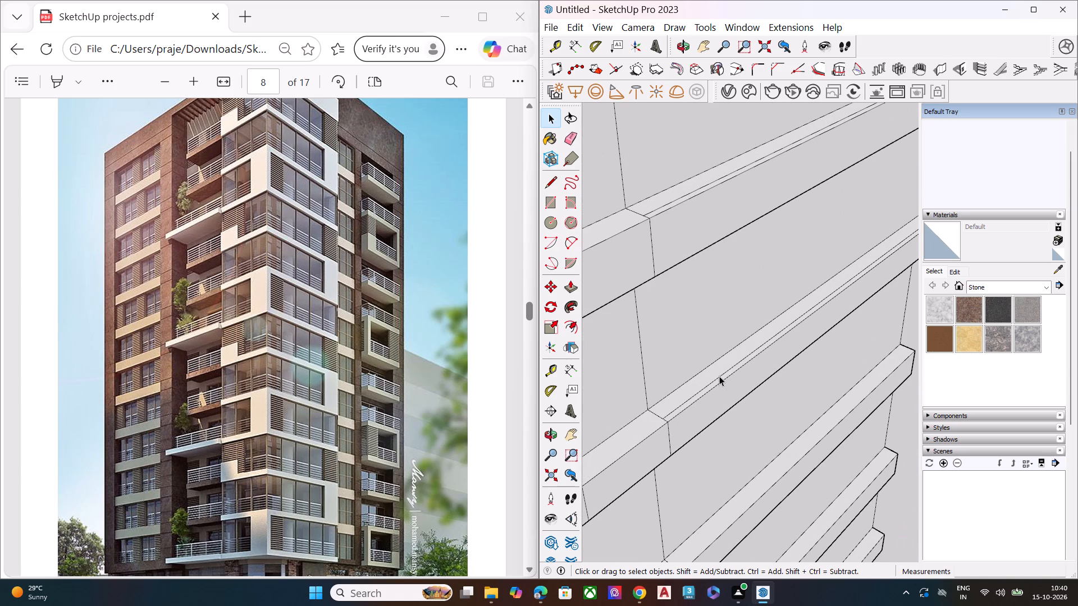
click(719, 375)
key(Delete)
scroll(719, 375, down, 1)
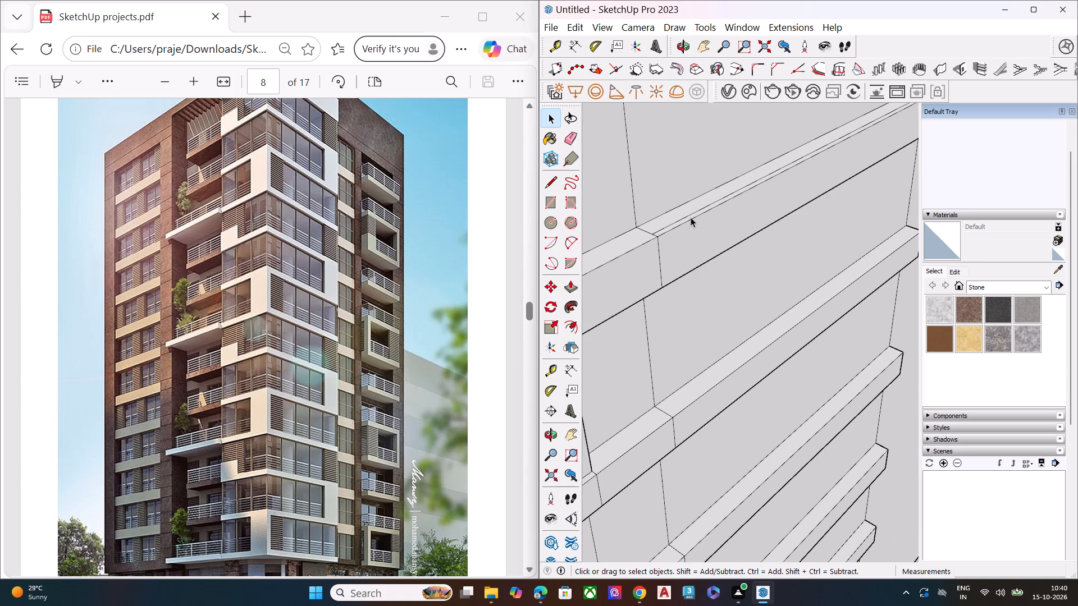
click(690, 215)
key(Delete)
Delete the lengthwise ledge edge along the long right-hand section of the next two bands further up.
scroll(694, 235, down, 2)
scroll(695, 249, up, 1)
scroll(695, 256, down, 11)
middle_drag(685, 186, 689, 268)
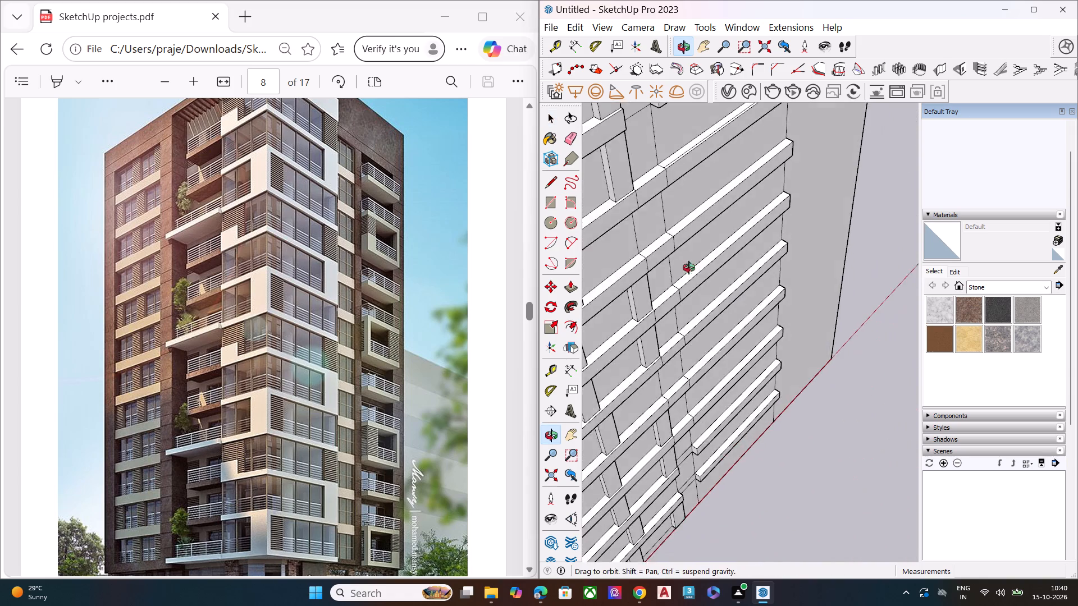
middle_drag(689, 268, 689, 283)
scroll(680, 176, up, 7)
click(674, 171)
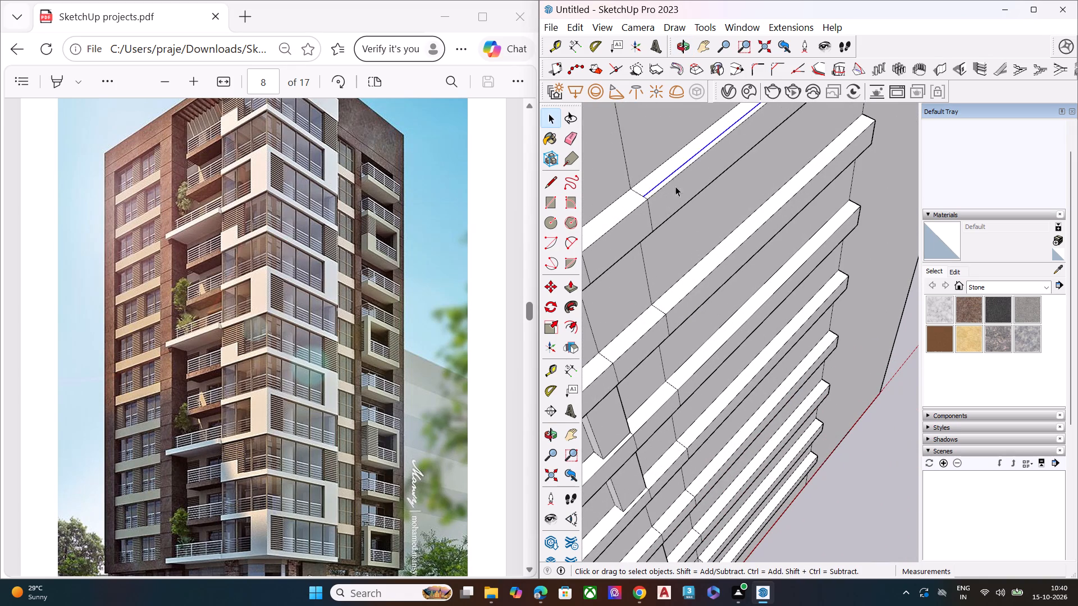
key(Delete)
scroll(680, 213, down, 11)
scroll(674, 140, up, 7)
scroll(674, 140, down, 1)
scroll(674, 140, up, 2)
scroll(672, 187, up, 4)
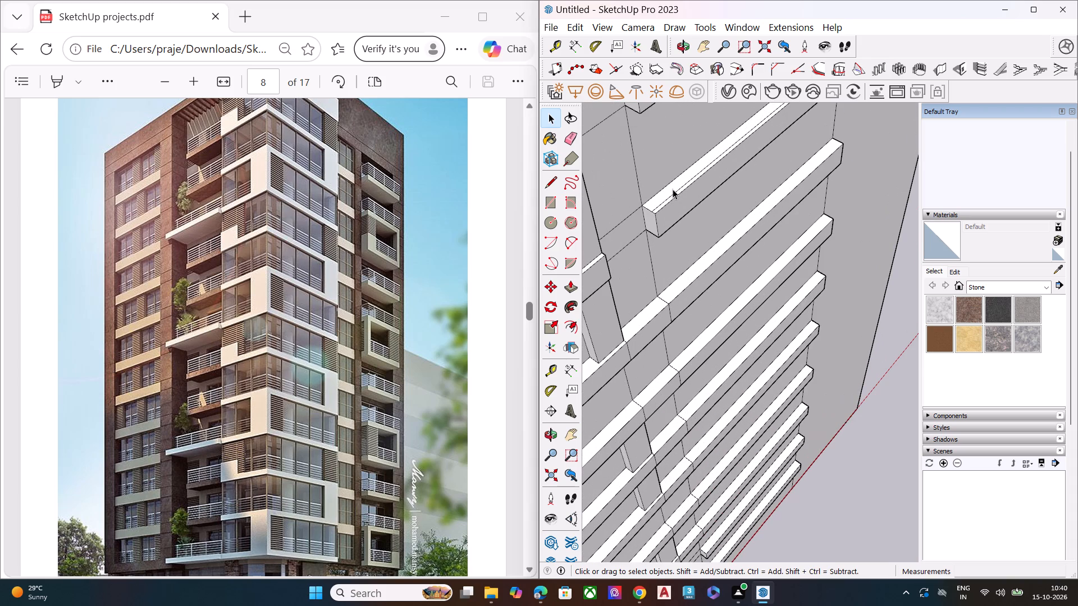
click(675, 191)
key(Delete)
Delete the remaining lengthwise ledge edge along the long right-hand section of the highest band.
scroll(681, 223, down, 3)
scroll(682, 229, up, 1)
scroll(683, 233, down, 14)
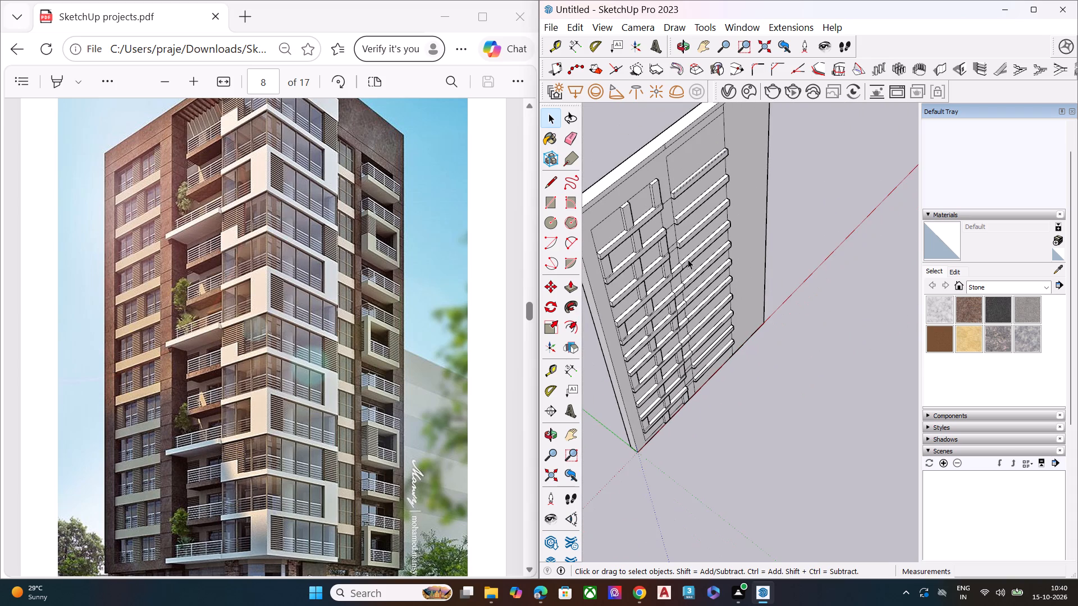
scroll(680, 176, up, 1)
scroll(680, 176, down, 1)
scroll(680, 176, up, 8)
scroll(676, 196, down, 1)
scroll(676, 198, up, 1)
scroll(676, 201, down, 1)
scroll(676, 203, up, 15)
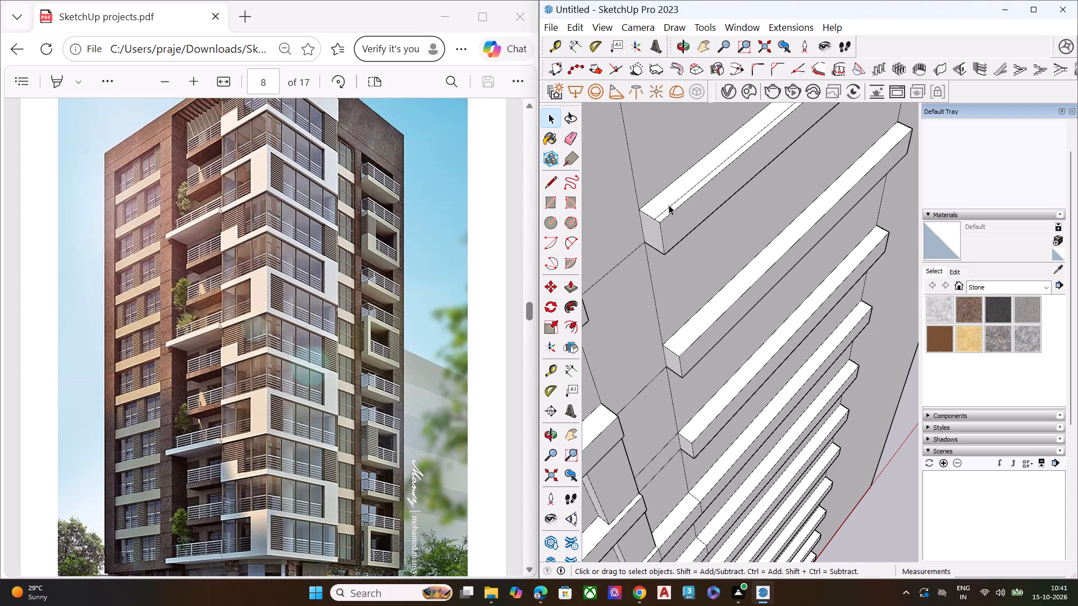
click(669, 205)
key(Delete)
Push the highest still-projecting middle section, just below the three recessed ones, inward 202' 8" until flush with the wall.
scroll(665, 221, down, 4)
scroll(664, 224, up, 1)
scroll(664, 224, down, 6)
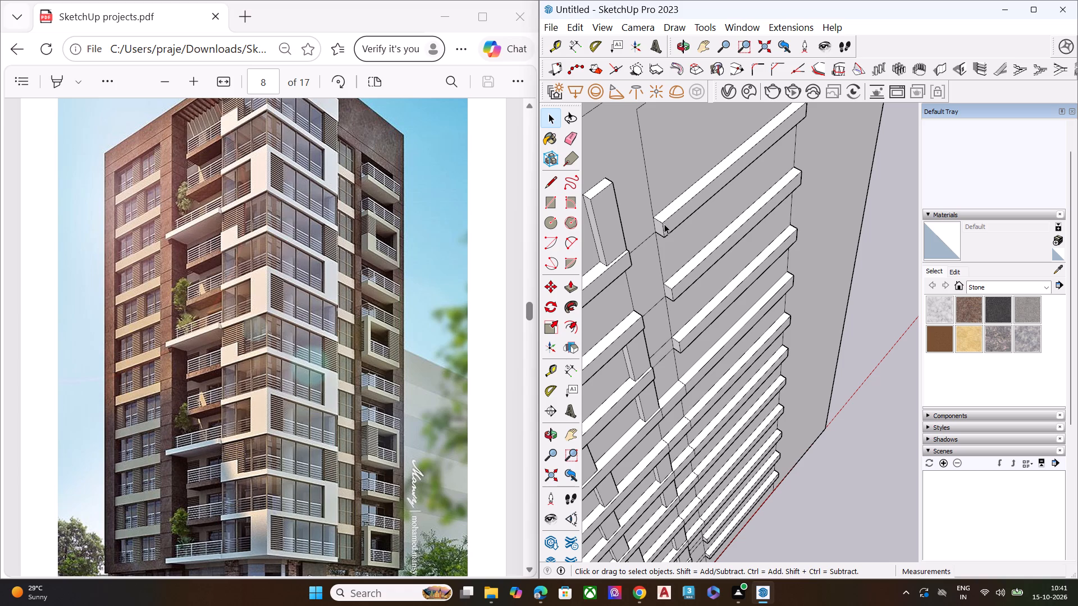
scroll(661, 234, down, 7)
middle_drag(681, 269, 619, 246)
scroll(678, 259, up, 2)
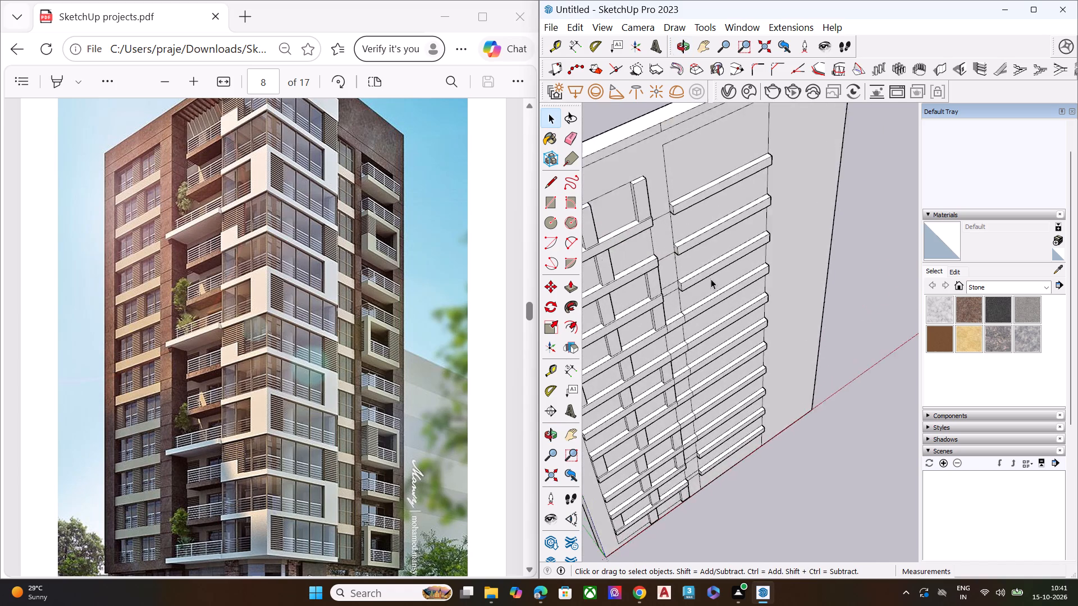
scroll(711, 279, up, 7)
key(space)
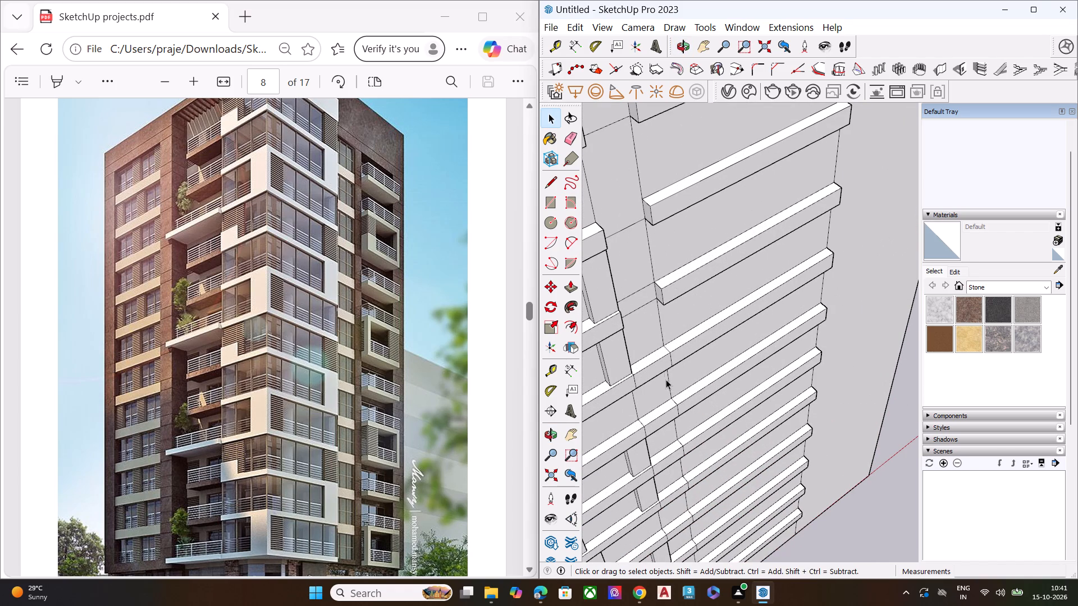
click(664, 369)
key(p)
double_click(652, 356)
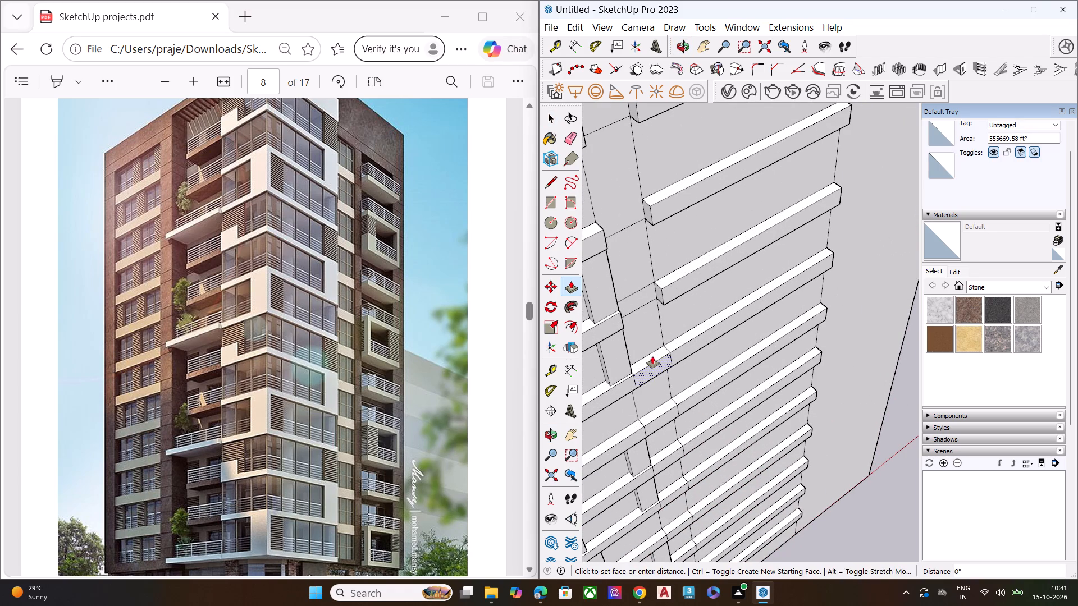
scroll(661, 359, down, 1)
scroll(661, 359, up, 6)
drag(662, 355, 663, 338)
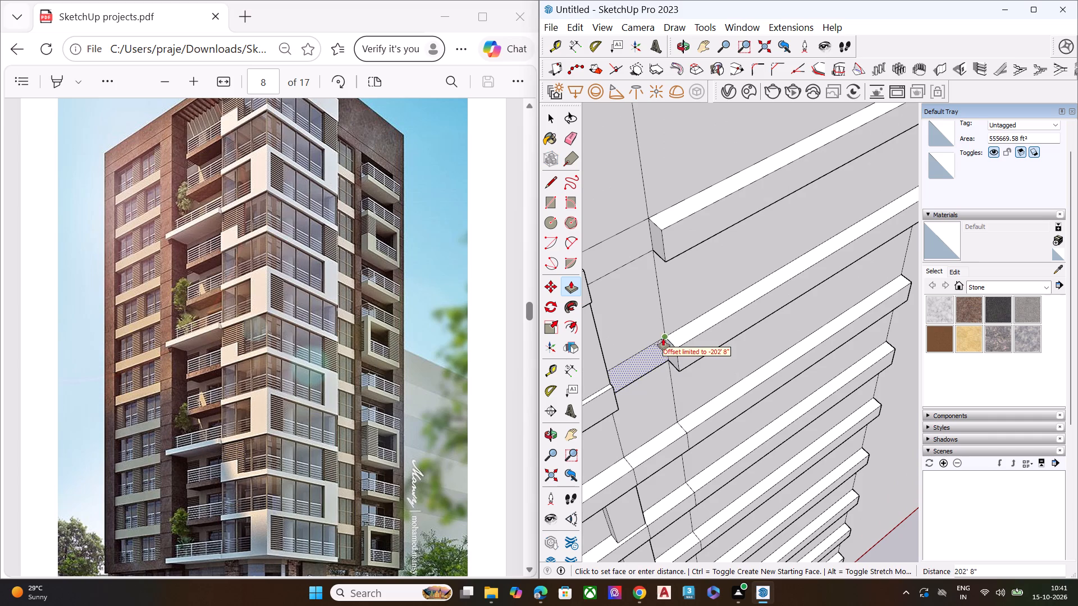
drag(663, 338, 665, 337)
Push the middle section of the next band down inward until it is flush with the wall.
key(space)
scroll(688, 298, down, 7)
scroll(671, 433, up, 7)
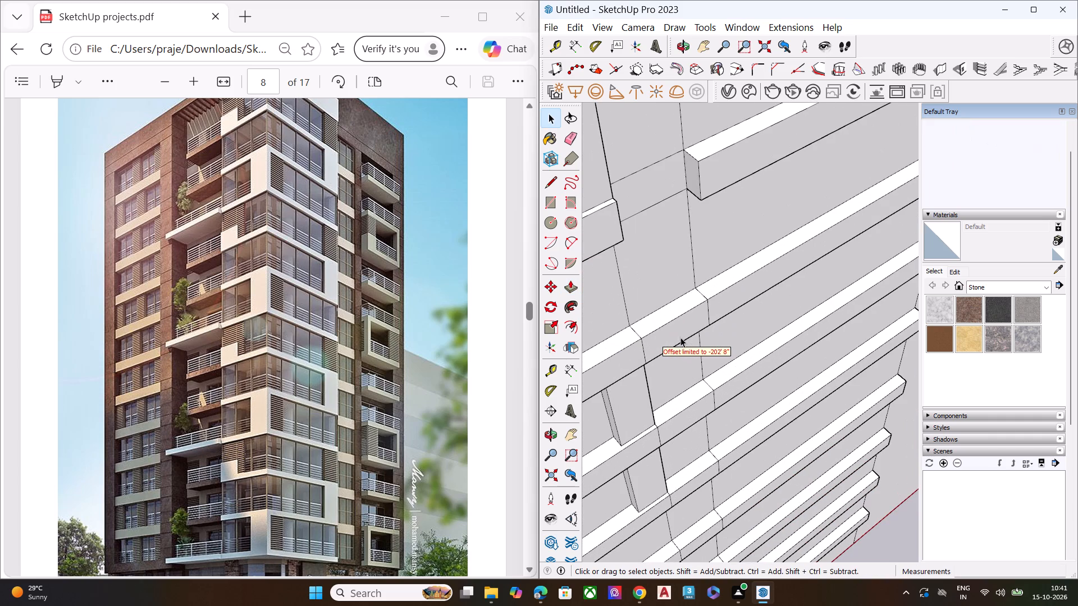
key(space)
text(P)
double_click(682, 327)
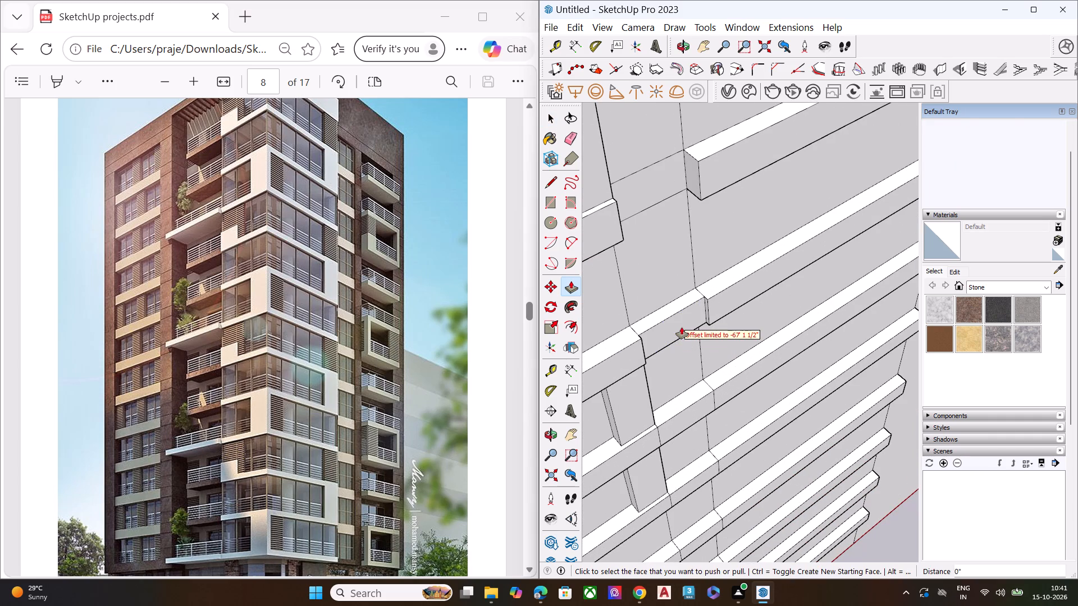
double_click(687, 321)
Push the middle section of the next band down inward until it is flush with the wall.
triple_click(692, 411)
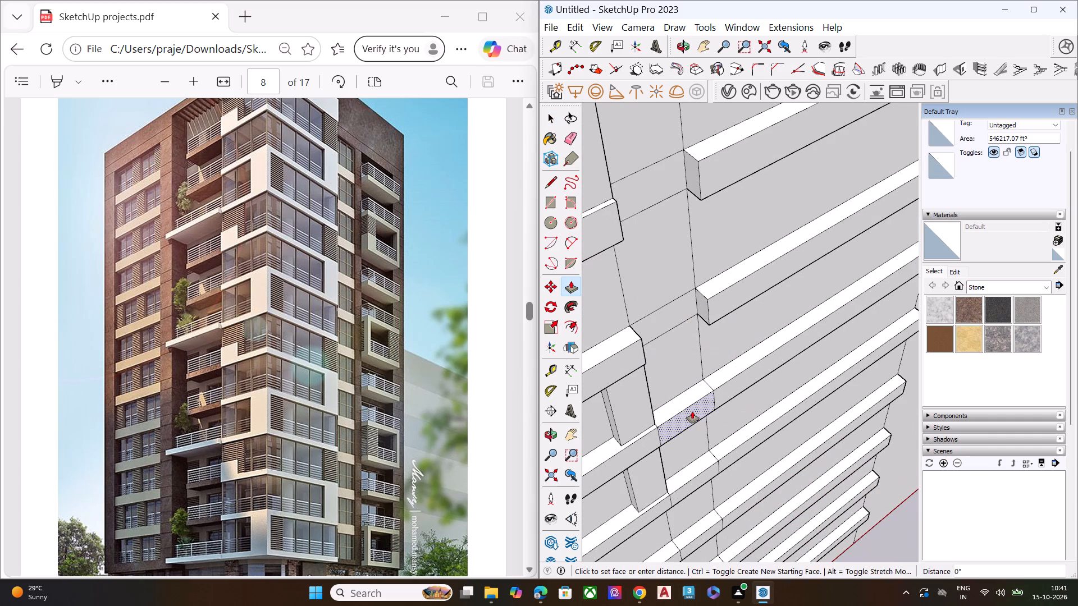
click(692, 411)
scroll(686, 283, down, 8)
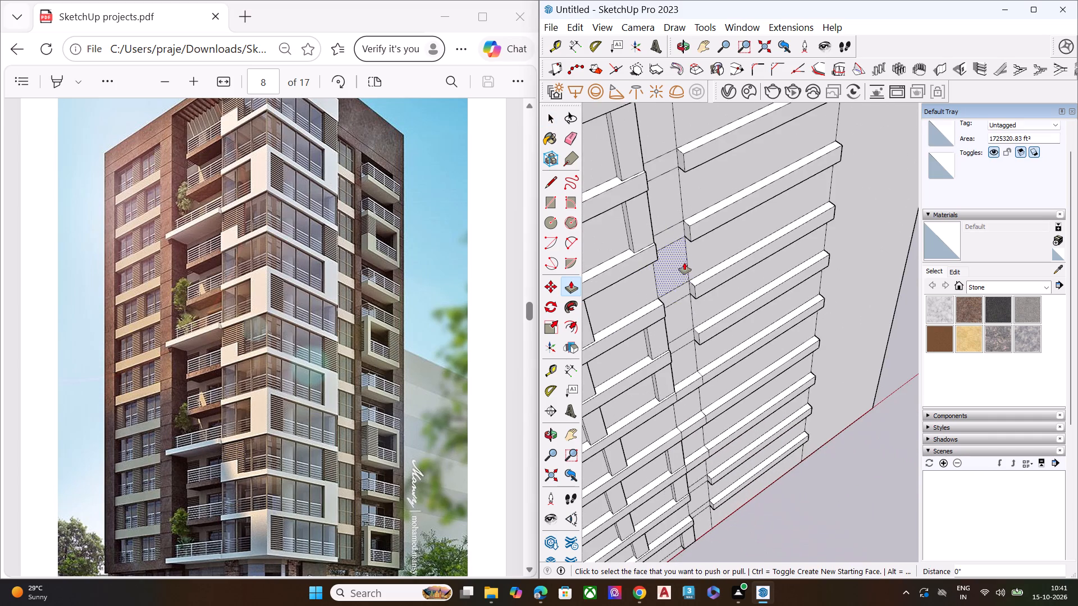
scroll(688, 454, up, 8)
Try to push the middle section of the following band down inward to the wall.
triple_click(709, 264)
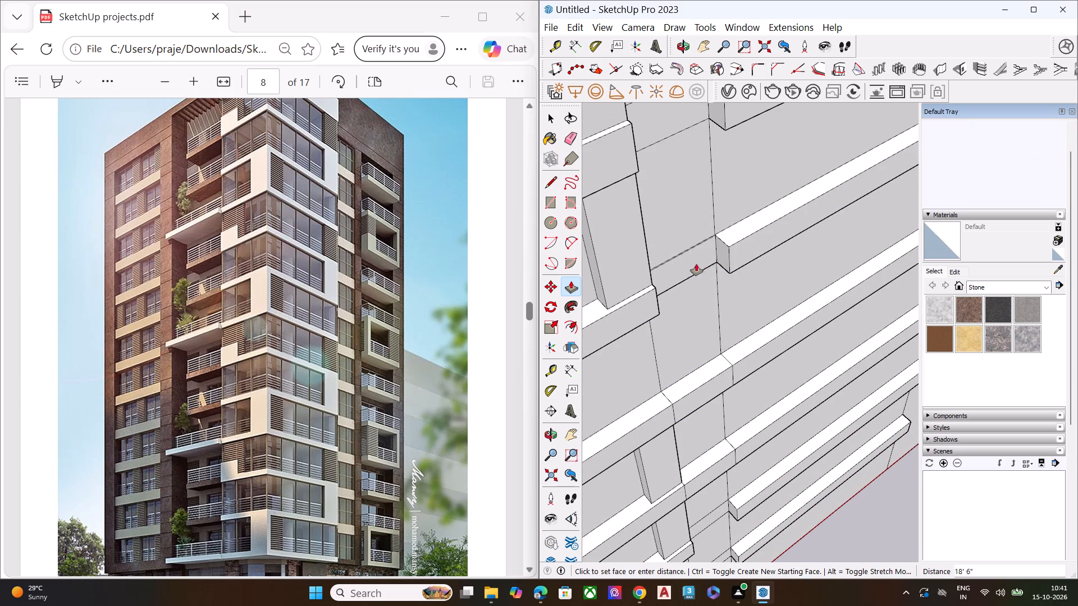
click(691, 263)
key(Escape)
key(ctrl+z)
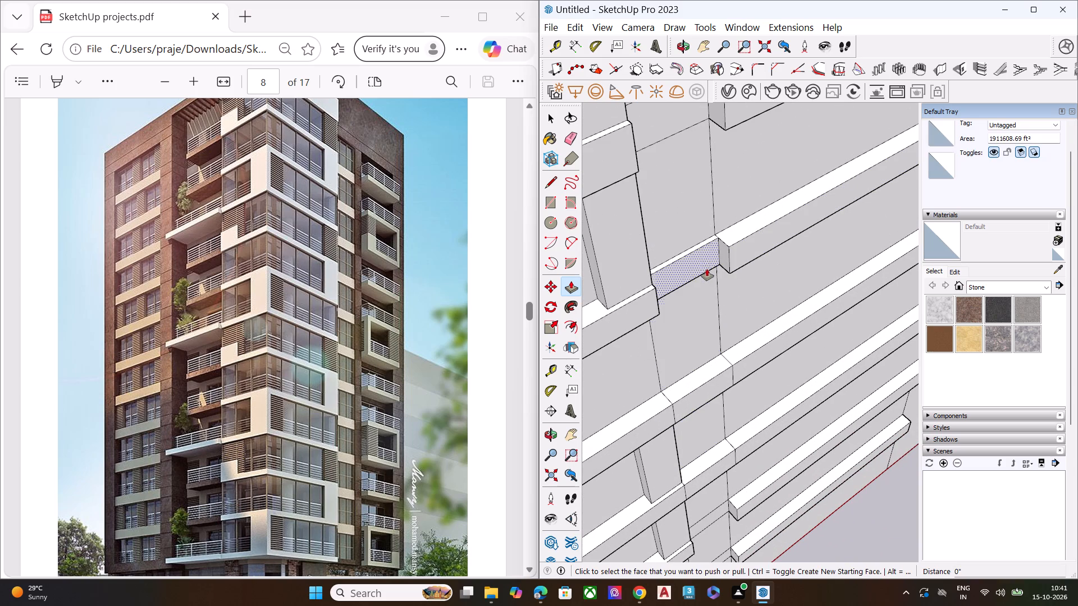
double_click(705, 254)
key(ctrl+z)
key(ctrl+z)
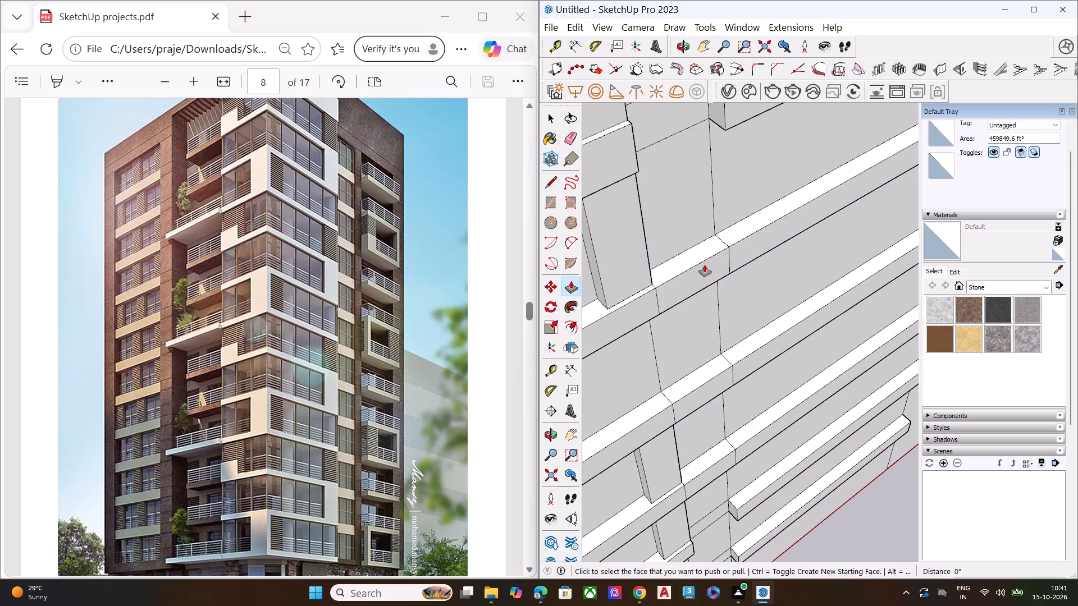
Push that band's middle section inward in two passes, the second 66' 9 1/2", until it is flush with the wall.
double_click(707, 269)
key(space)
scroll(706, 246, up, 7)
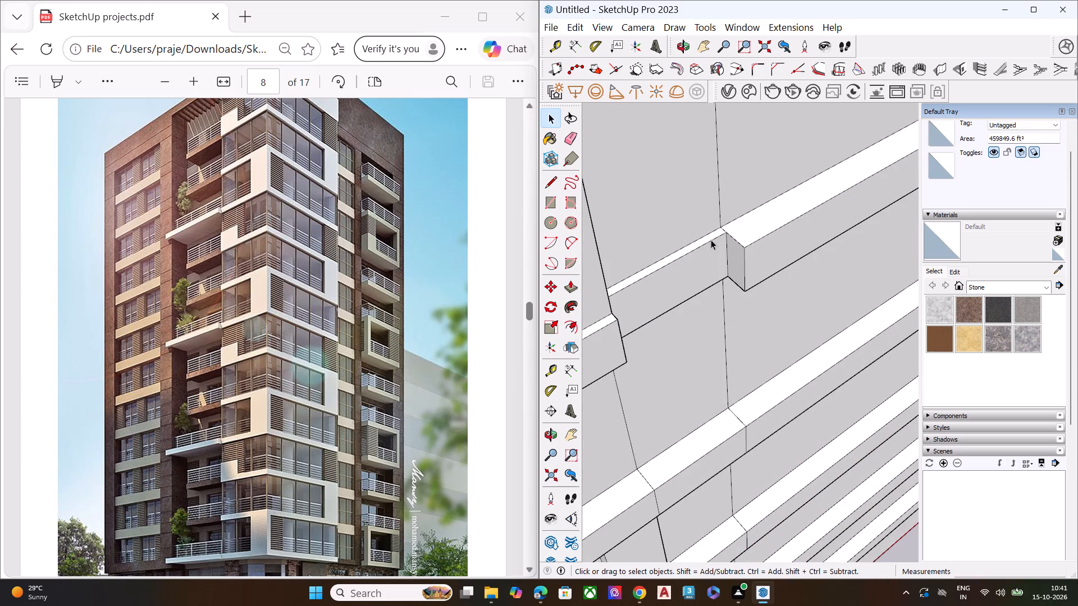
click(711, 240)
click(715, 247)
key(p)
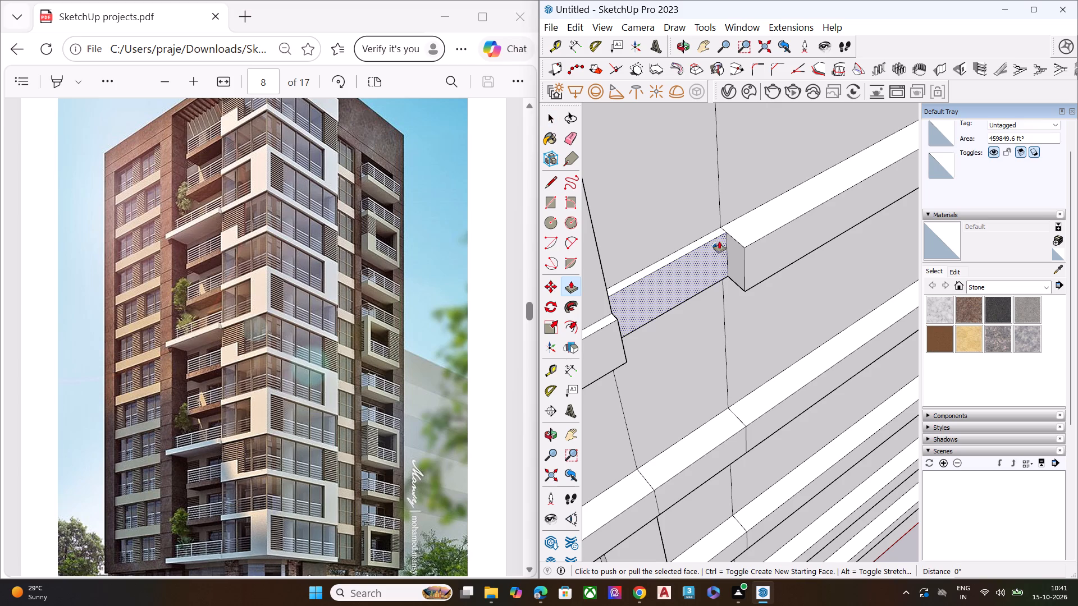
click(727, 230)
click(724, 223)
scroll(697, 234, down, 2)
scroll(697, 235, up, 1)
scroll(697, 236, down, 3)
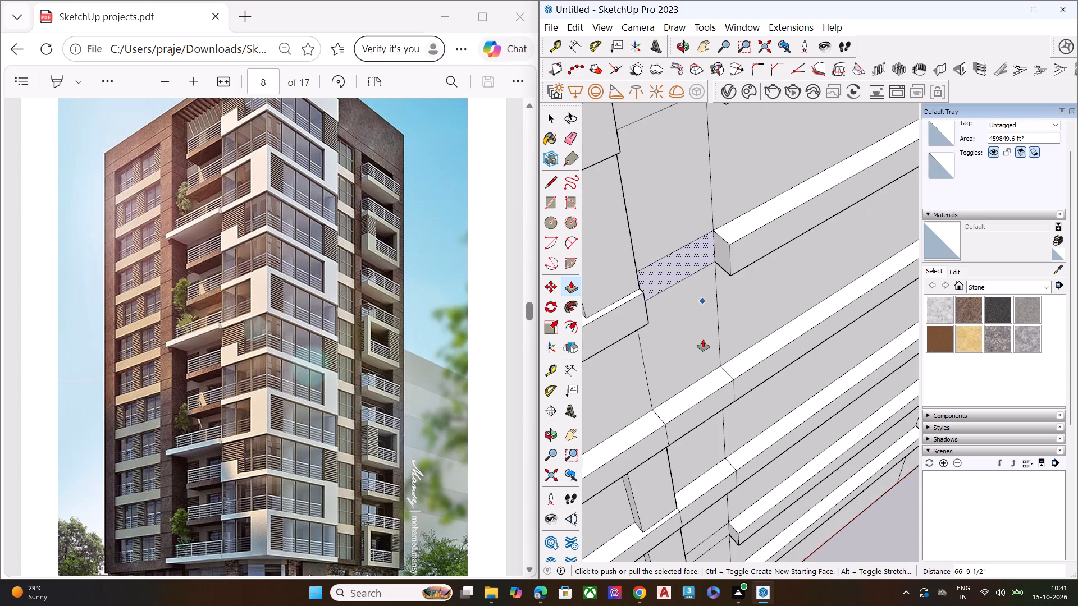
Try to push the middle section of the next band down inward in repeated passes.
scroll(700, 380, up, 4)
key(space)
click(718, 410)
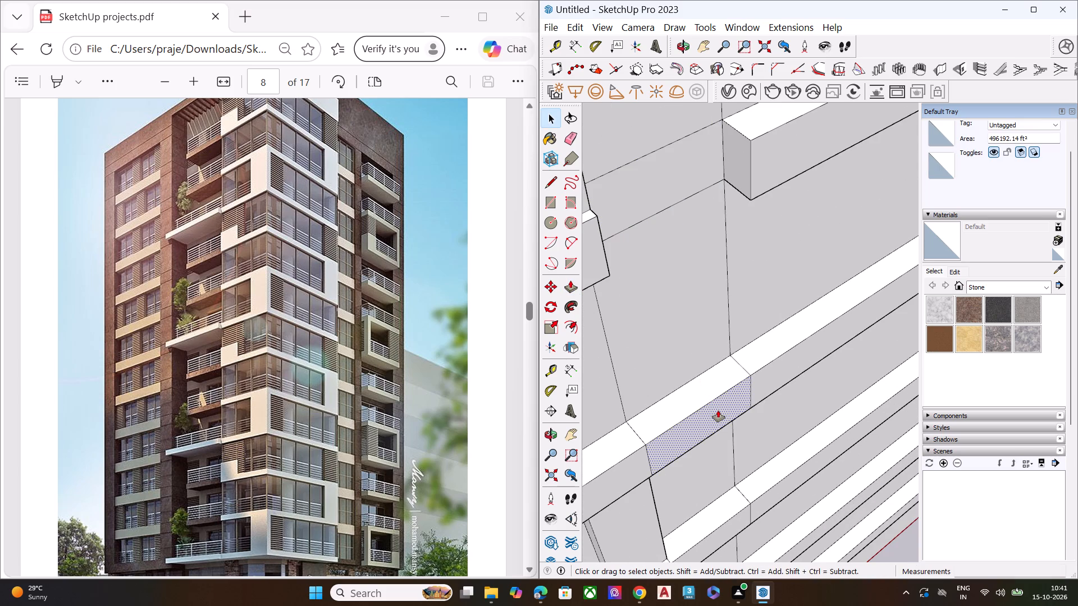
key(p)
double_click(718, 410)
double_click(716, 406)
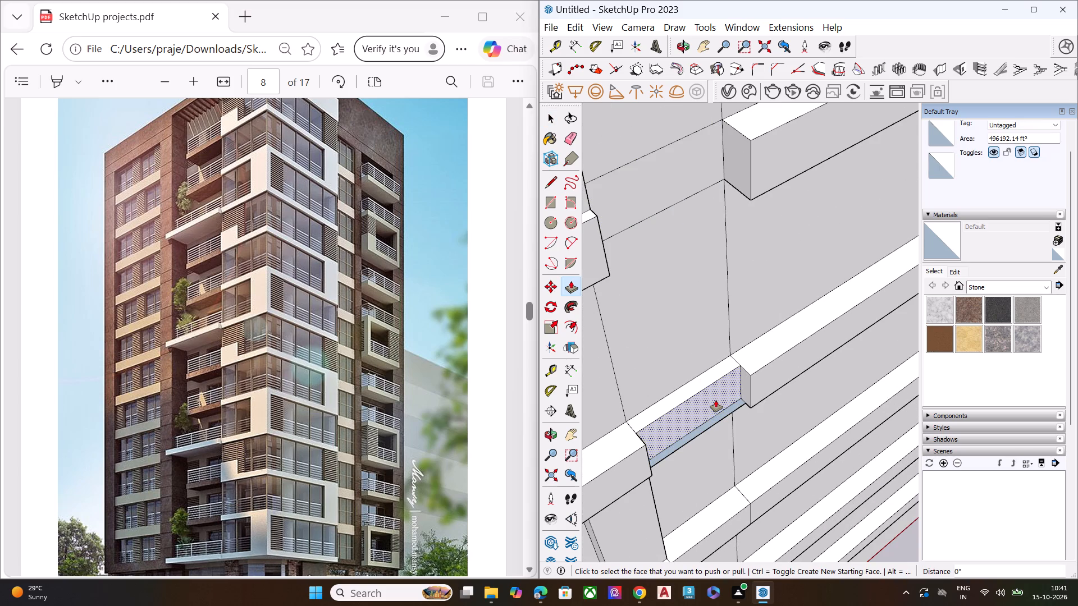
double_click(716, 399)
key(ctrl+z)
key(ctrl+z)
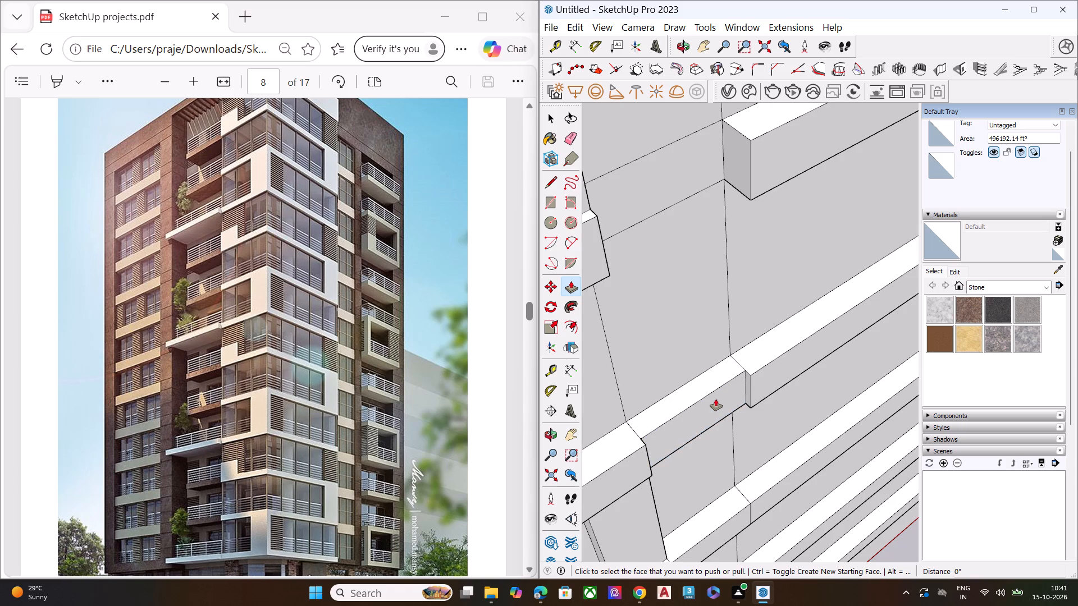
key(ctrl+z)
Delete the lengthwise edge on the underside of that still-projecting band's middle section.
middle_drag(727, 419, 734, 27)
middle_drag(727, 341, 774, 187)
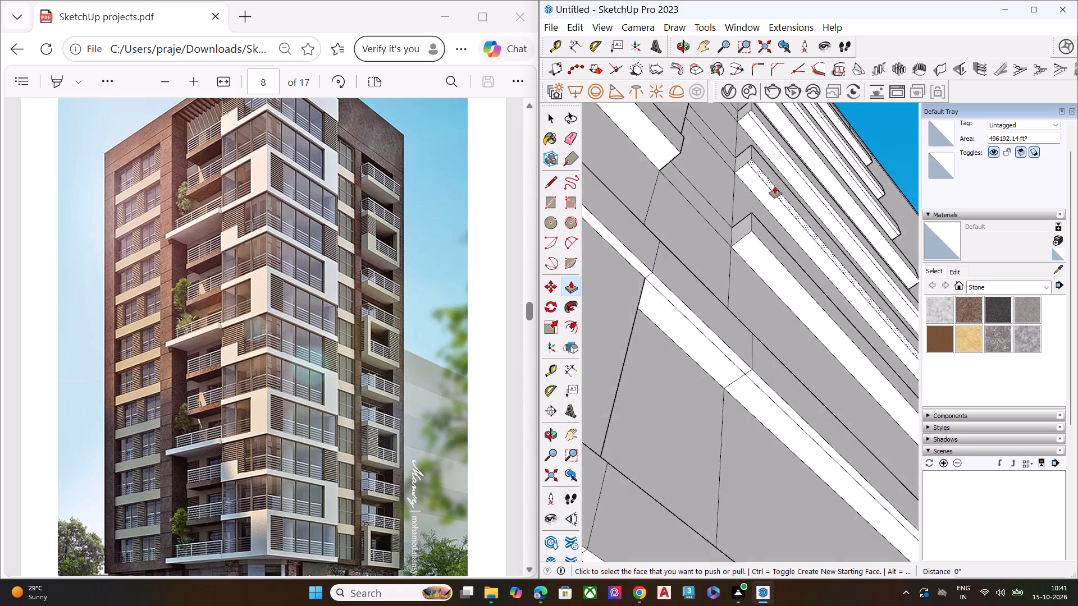
scroll(756, 229, up, 7)
scroll(721, 274, down, 6)
scroll(748, 274, up, 1)
scroll(751, 274, down, 3)
scroll(707, 325, up, 6)
key(space)
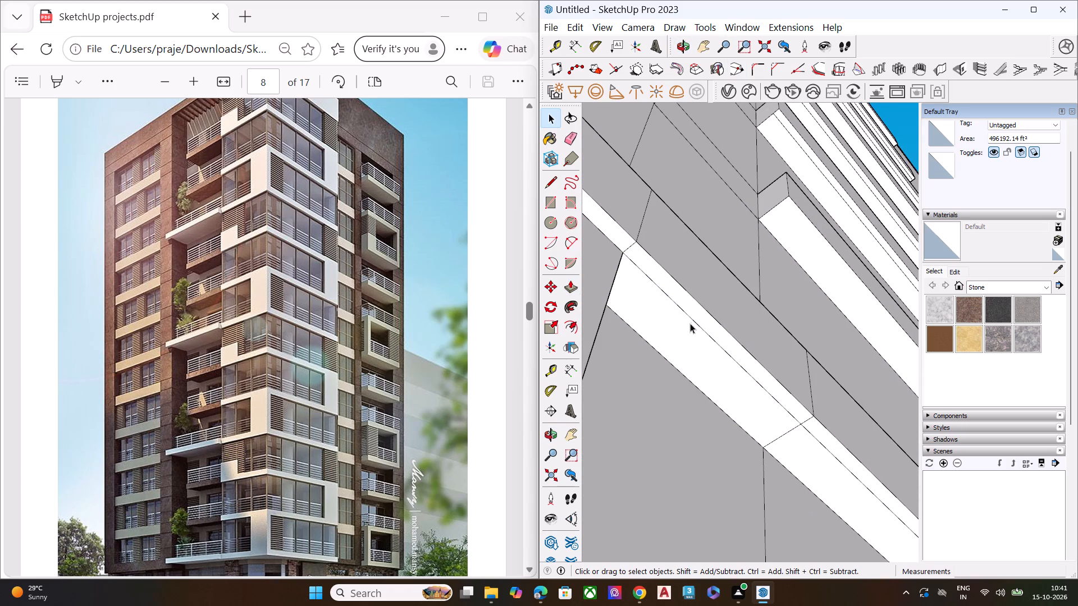
click(692, 322)
key(Delete)
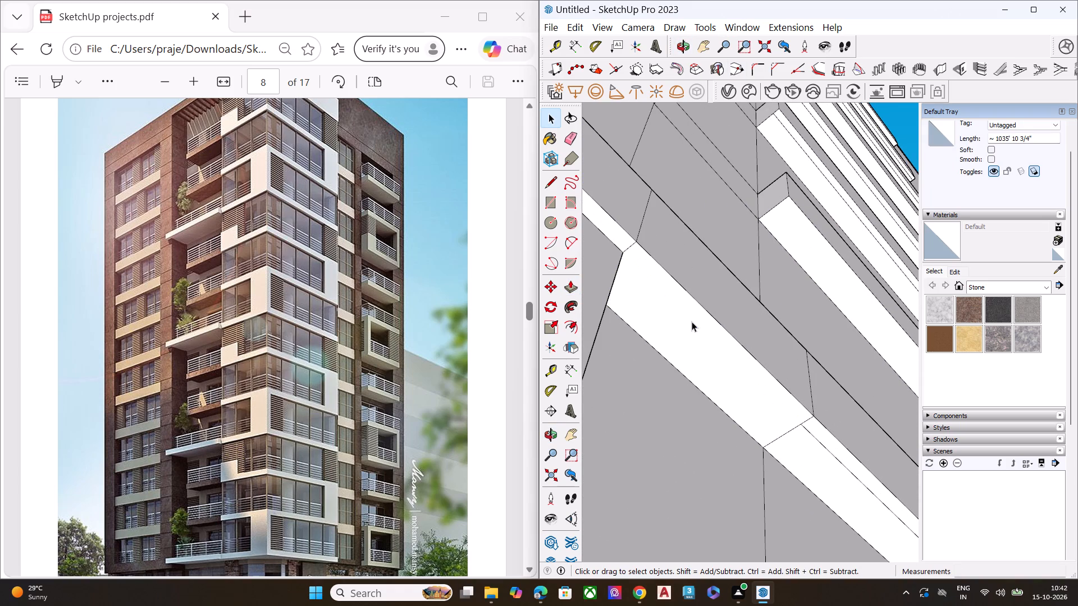
Push that band's middle section inward 269' 9 1/2" until it is flush with the wall.
click(702, 295)
key(p)
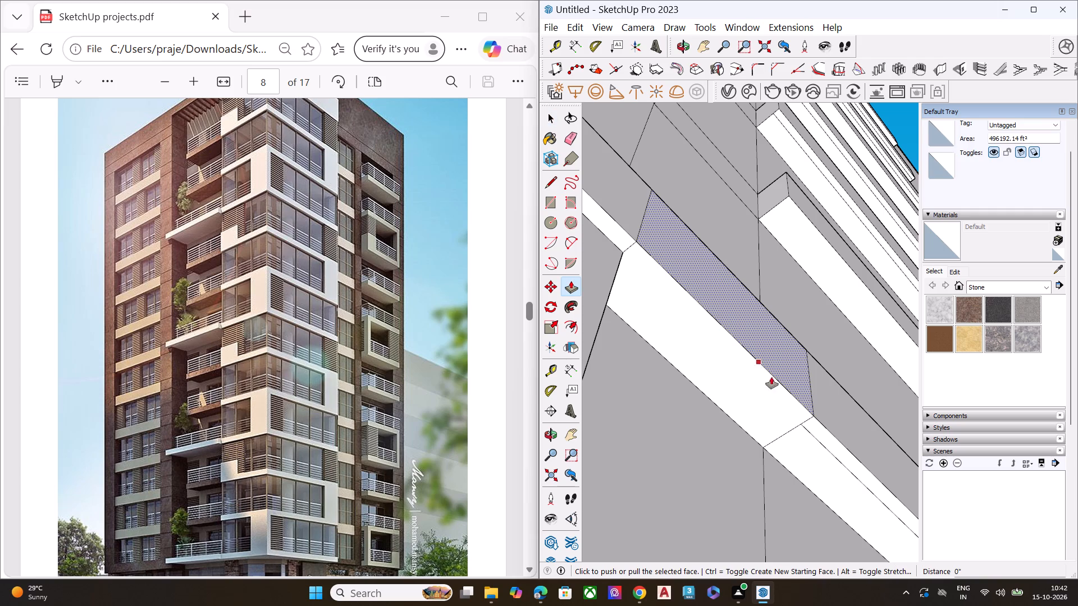
click(811, 411)
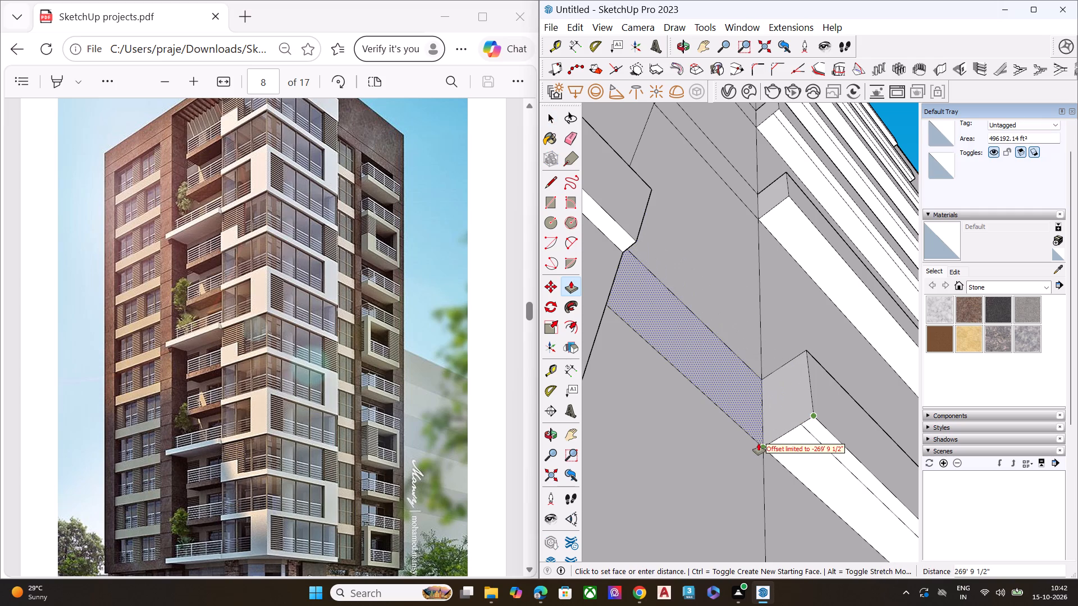
click(759, 443)
Delete the lengthwise underside edge on the middle section of the last still-projecting band further down.
scroll(664, 300, down, 8)
scroll(723, 268, down, 7)
scroll(715, 394, up, 4)
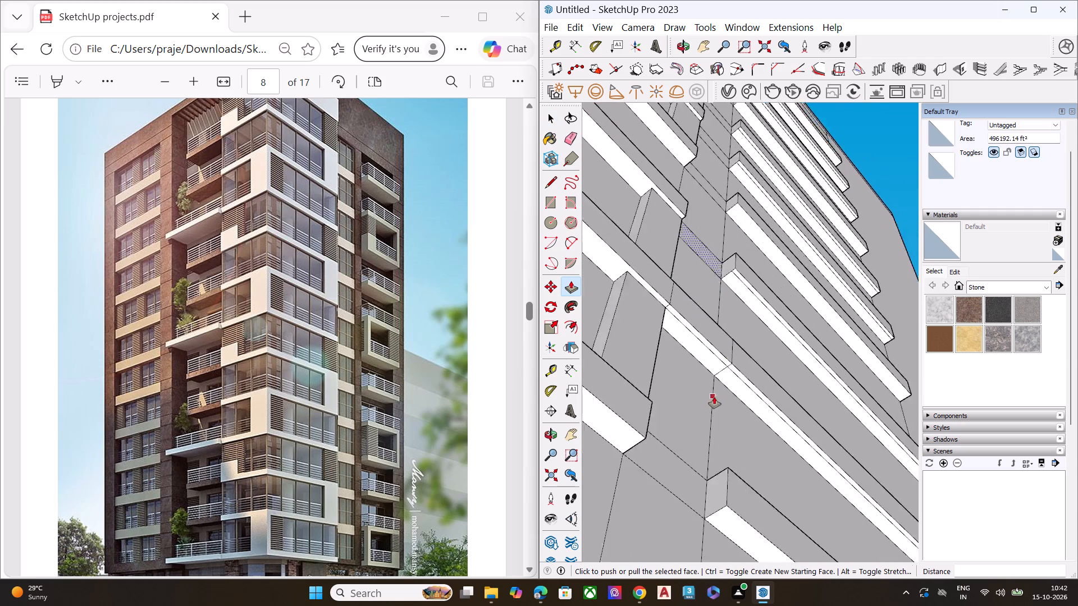
scroll(714, 397, up, 6)
scroll(720, 307, up, 3)
scroll(718, 308, down, 2)
scroll(718, 308, up, 5)
key(space)
click(702, 339)
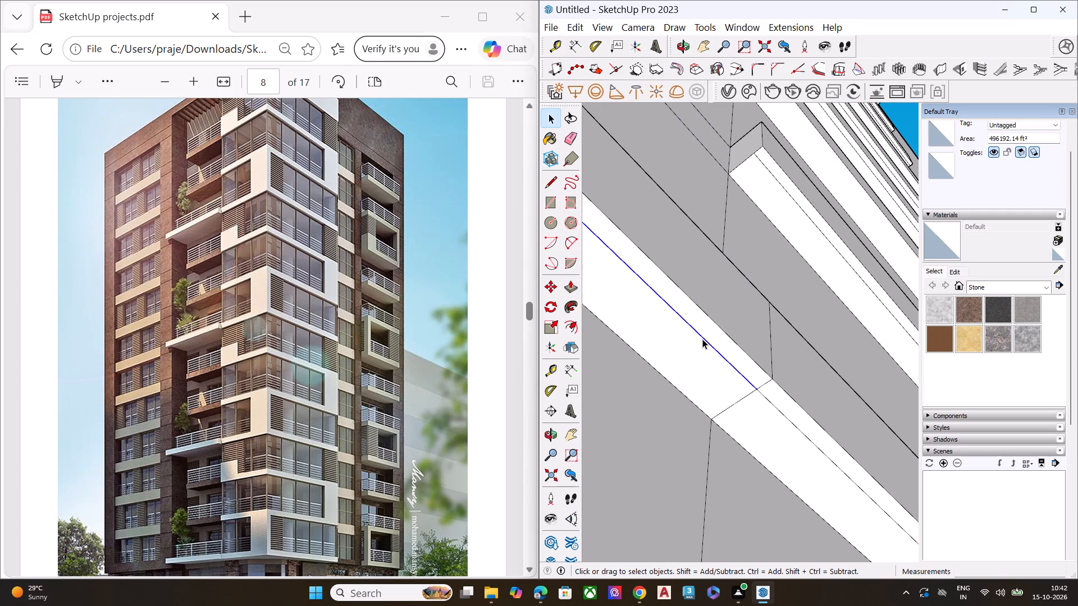
key(Delete)
Push the last projecting middle section inward 269' 9 1/2" until it is flush with the wall.
click(729, 326)
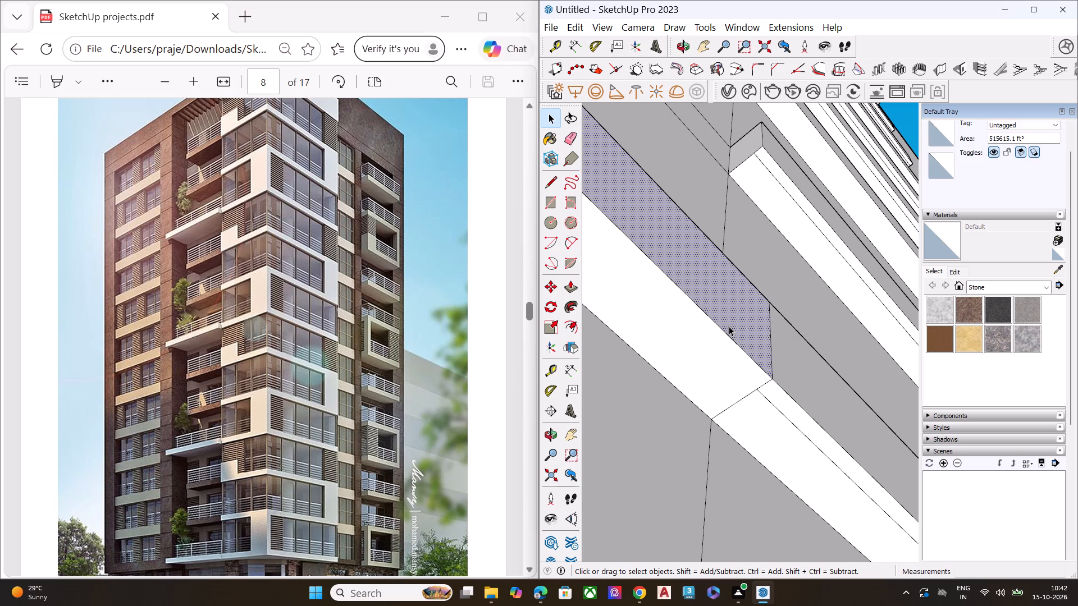
key(p)
click(773, 376)
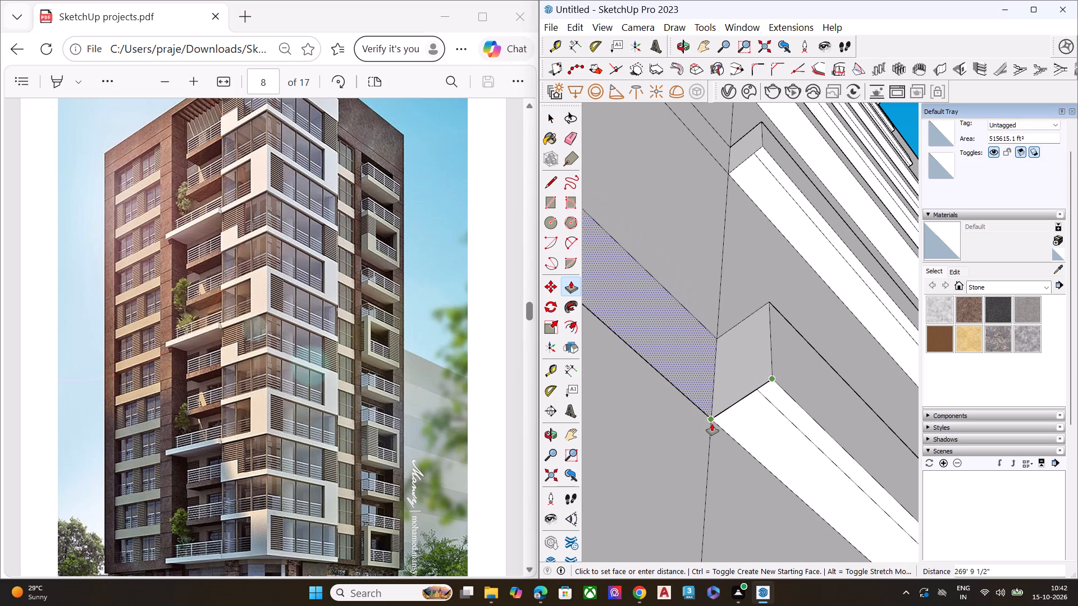
click(712, 424)
Delete the lengthwise underside edge along the long right-hand section of the low band where that stray edge remains.
scroll(683, 264, down, 5)
scroll(684, 258, up, 1)
scroll(685, 258, down, 9)
scroll(707, 234, up, 1)
scroll(707, 234, down, 2)
scroll(691, 344, up, 1)
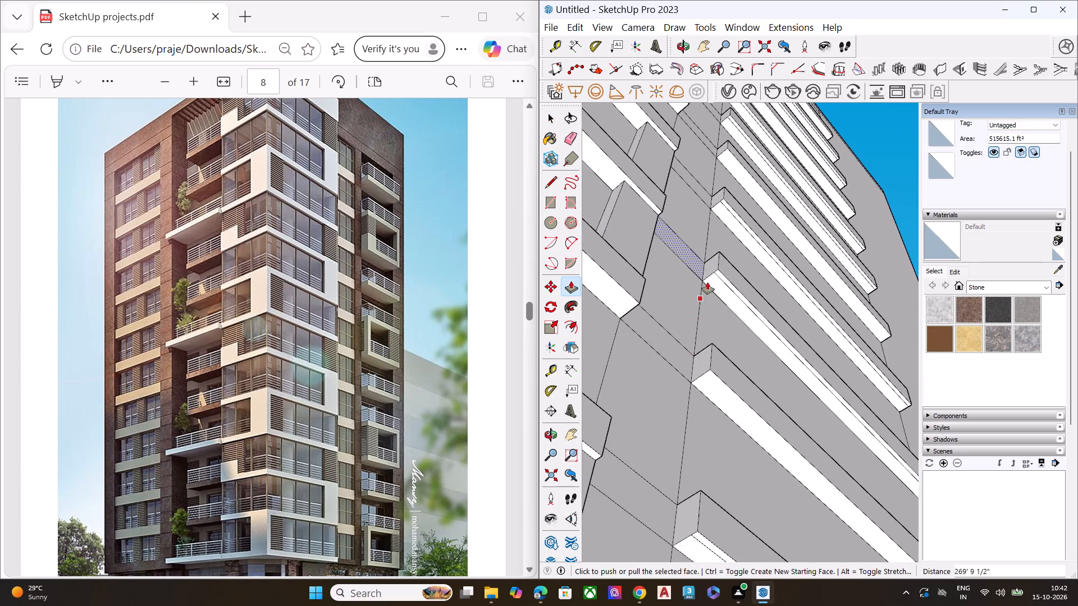
scroll(709, 281, down, 9)
key(space)
scroll(726, 414, up, 6)
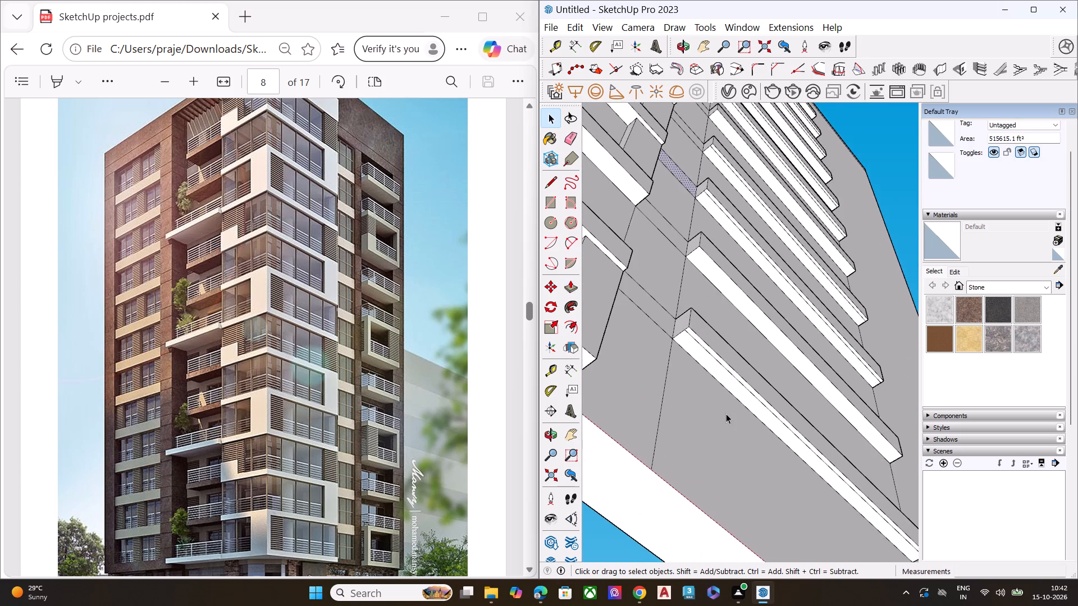
scroll(709, 385, up, 10)
click(731, 338)
click(736, 337)
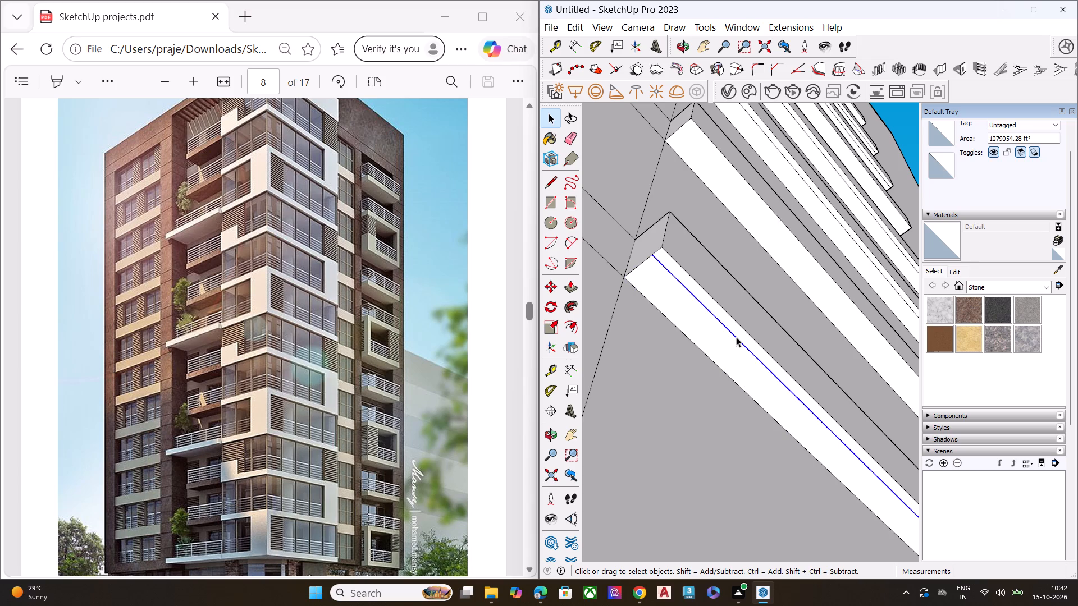
key(Delete)
Delete the lengthwise underside edges along the long right-hand sections of the next two bands further up.
scroll(726, 353, down, 3)
scroll(724, 358, up, 1)
scroll(724, 359, down, 5)
scroll(752, 143, up, 10)
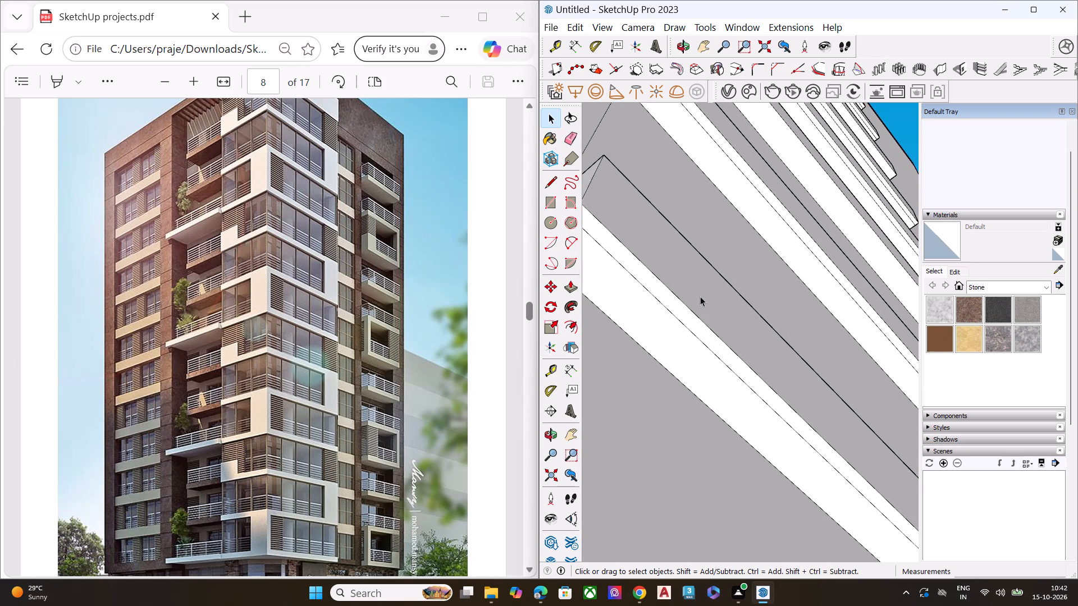
click(693, 336)
key(Delete)
scroll(693, 336, down, 6)
scroll(722, 195, up, 6)
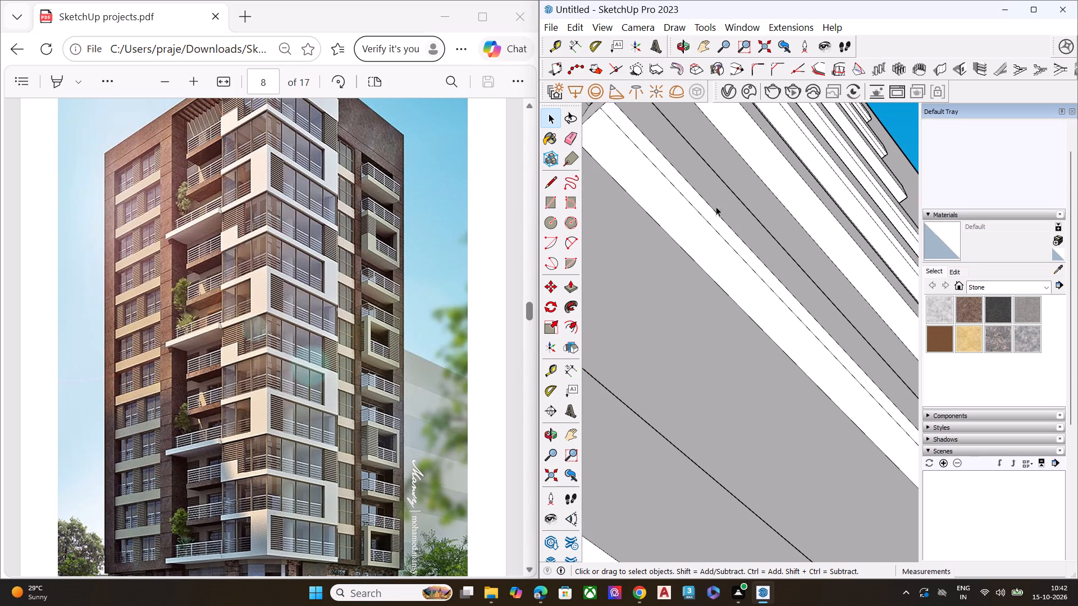
click(713, 229)
key(Delete)
Delete the lengthwise underside edges along the long right-hand sections of two more bands, continuing up the tower.
scroll(713, 231, down, 14)
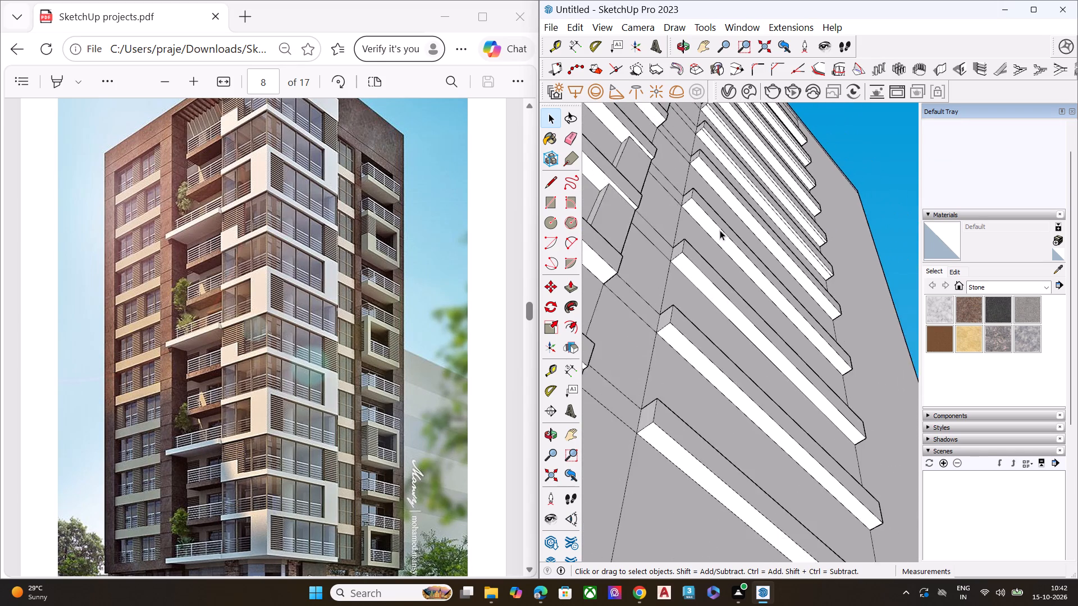
scroll(753, 145, up, 2)
scroll(755, 123, down, 1)
scroll(752, 119, up, 8)
scroll(666, 256, up, 6)
click(689, 236)
key(Delete)
scroll(678, 251, down, 8)
scroll(740, 206, down, 1)
scroll(741, 206, up, 5)
click(746, 223)
key(Delete)
Delete the remaining lengthwise underside edges along the long right-hand sections of the two bands above.
scroll(728, 241, down, 3)
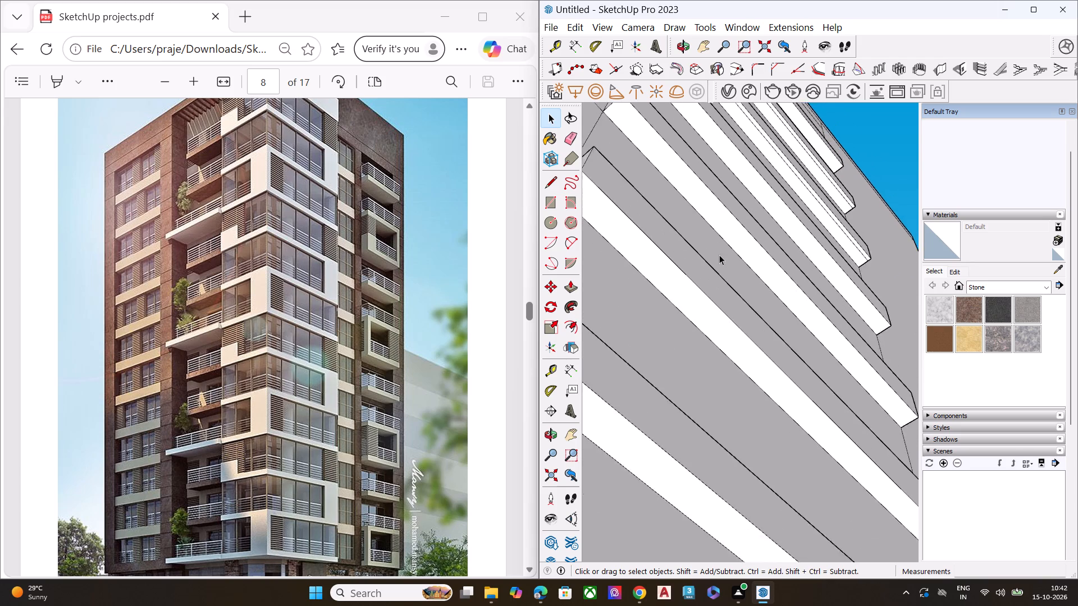
scroll(719, 255, down, 4)
scroll(774, 146, up, 3)
scroll(770, 147, down, 1)
scroll(769, 149, up, 4)
scroll(762, 160, down, 1)
scroll(760, 162, up, 3)
click(761, 188)
key(Delete)
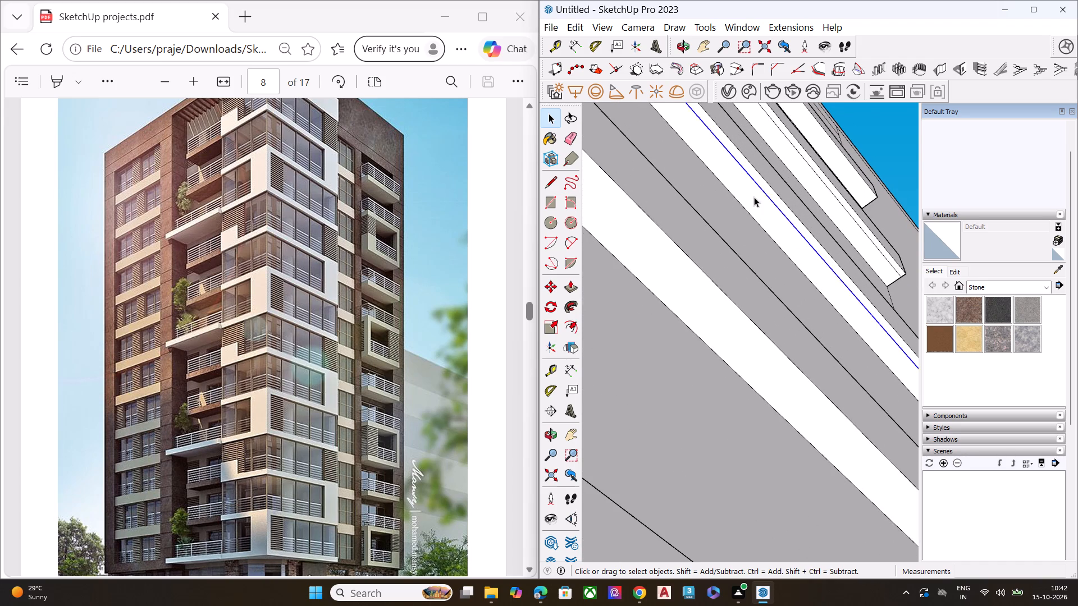
scroll(740, 225, down, 8)
scroll(770, 130, up, 13)
scroll(752, 195, down, 6)
scroll(710, 251, up, 5)
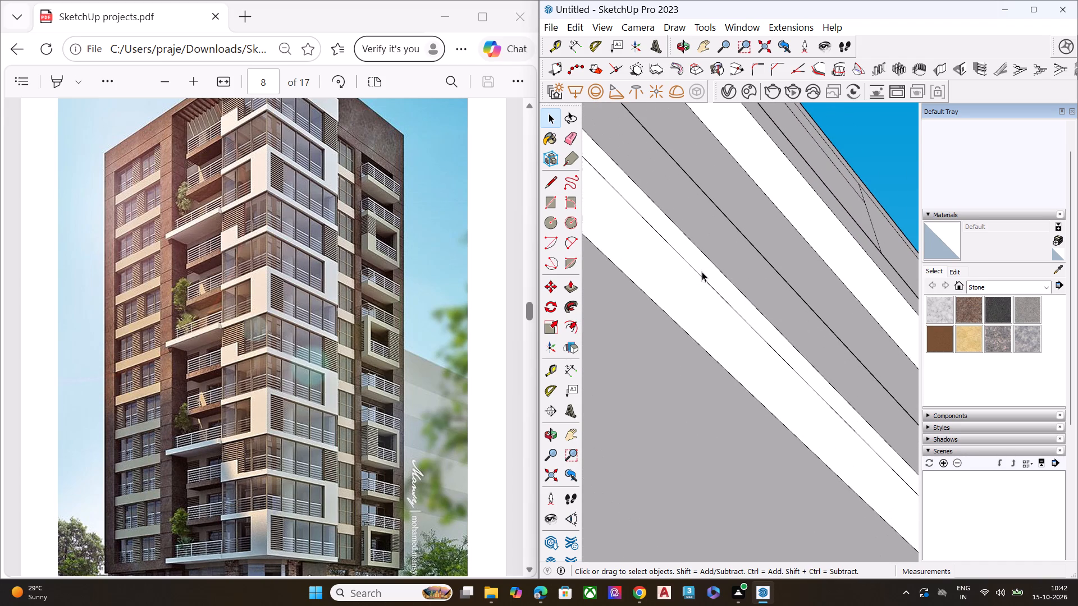
click(700, 278)
key(Delete)
Delete the stray horizontal edge crossing the recessed middle strip beside one of the upper bands.
scroll(714, 269, down, 7)
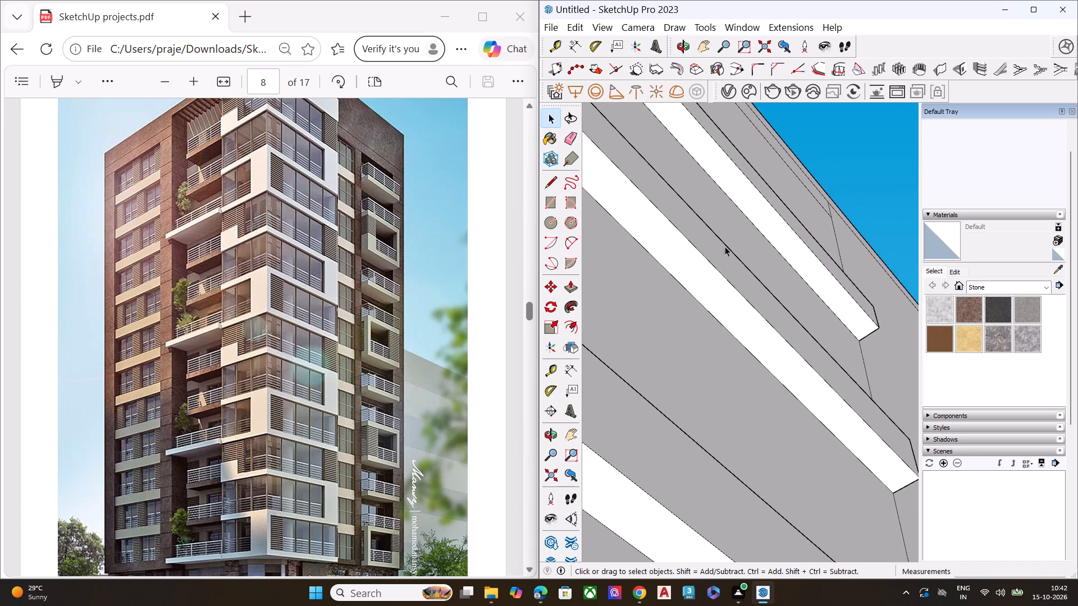
scroll(745, 205, down, 6)
middle_drag(748, 187, 743, 355)
scroll(756, 219, down, 8)
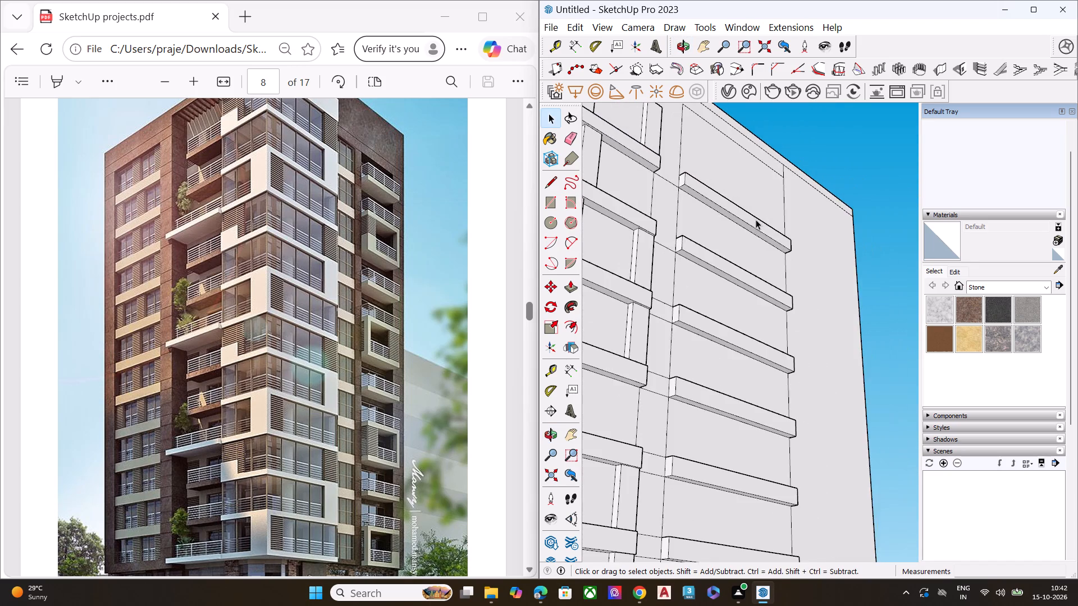
scroll(762, 209, down, 7)
middle_drag(755, 218, 546, 355)
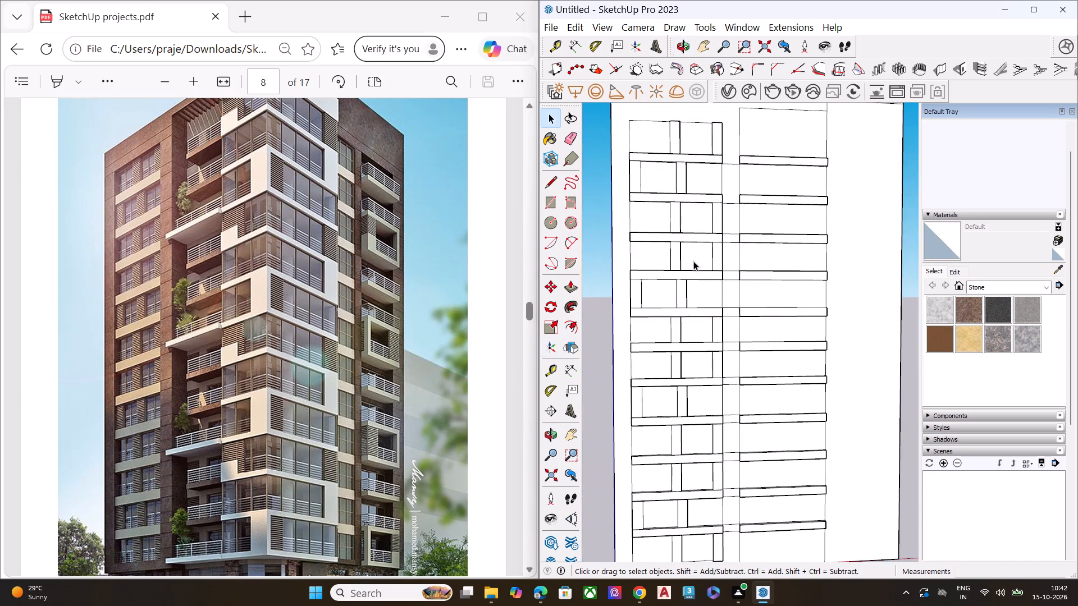
scroll(725, 235, up, 9)
scroll(727, 214, down, 10)
middle_drag(724, 281, 826, 120)
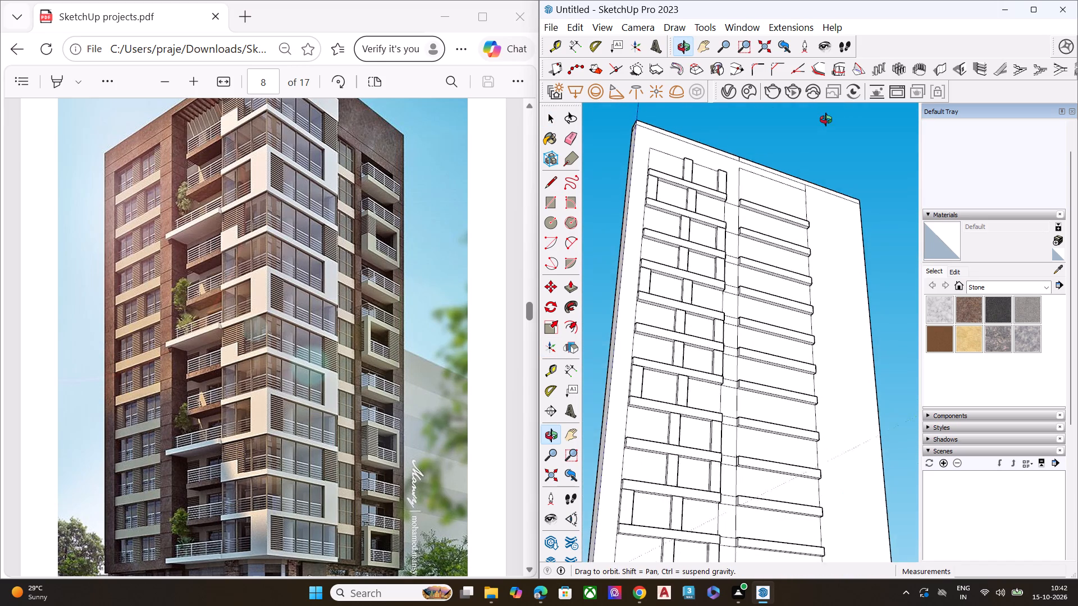
middle_drag(826, 120, 763, 285)
scroll(750, 228, up, 9)
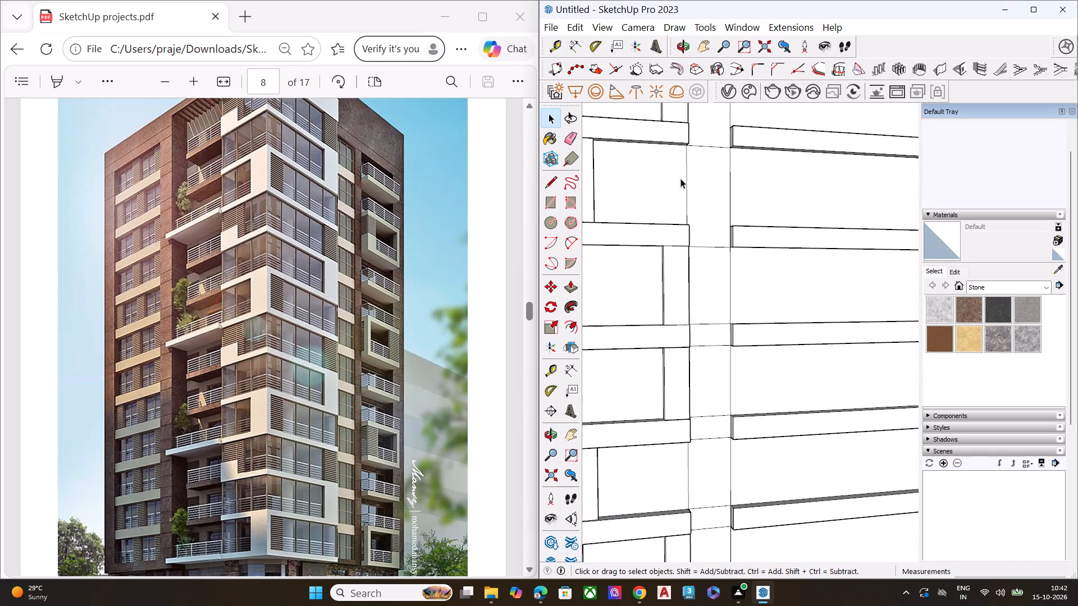
click(709, 146)
key(Delete)
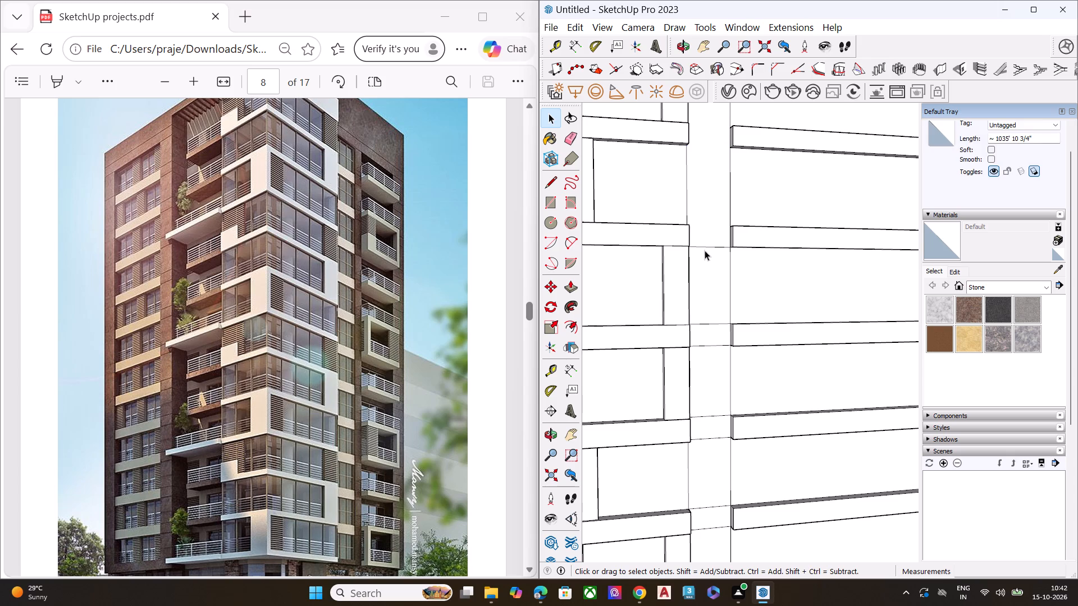
Delete the remaining edge crossing the recessed middle strip at this band and both crossing edges at the two bands below.
click(704, 247)
key(Delete)
click(712, 323)
key(Delete)
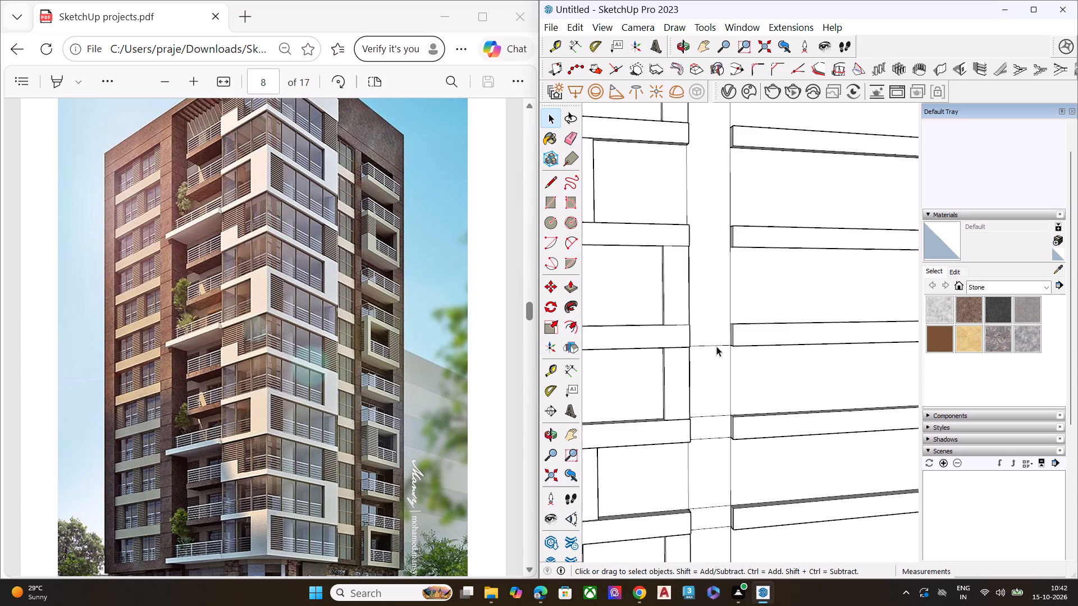
click(716, 346)
key(Delete)
scroll(707, 196, down, 9)
key(Delete)
scroll(697, 288, up, 10)
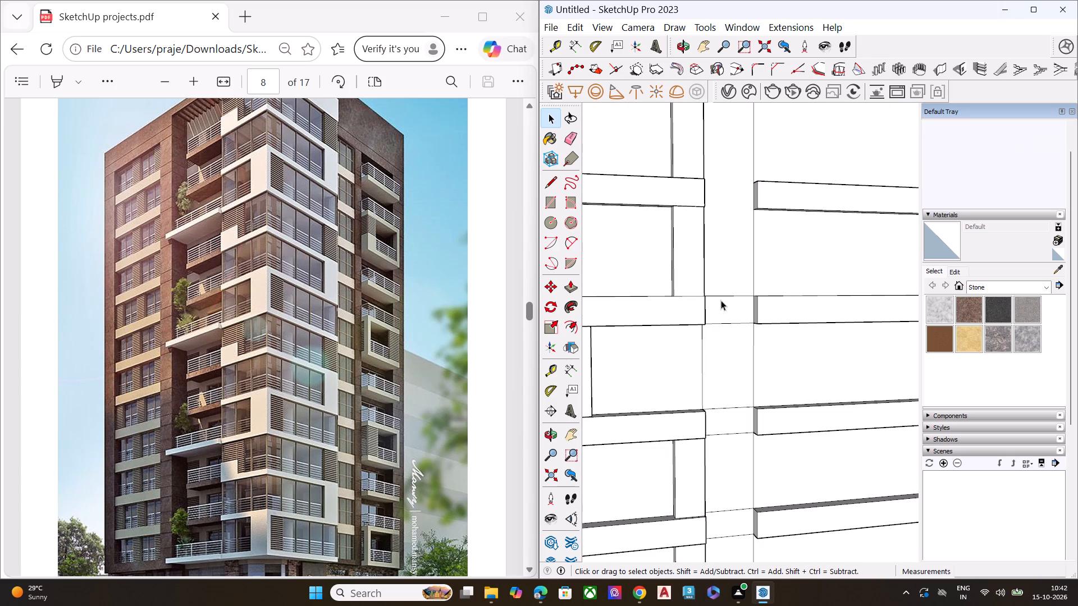
click(721, 296)
key(Delete)
click(725, 322)
key(Delete)
Delete both stray horizontal edges crossing the middle strip at the next band down the tower.
scroll(721, 228, down, 8)
key(Delete)
scroll(727, 362, up, 3)
scroll(727, 362, down, 1)
scroll(727, 362, up, 4)
click(727, 287)
key(Delete)
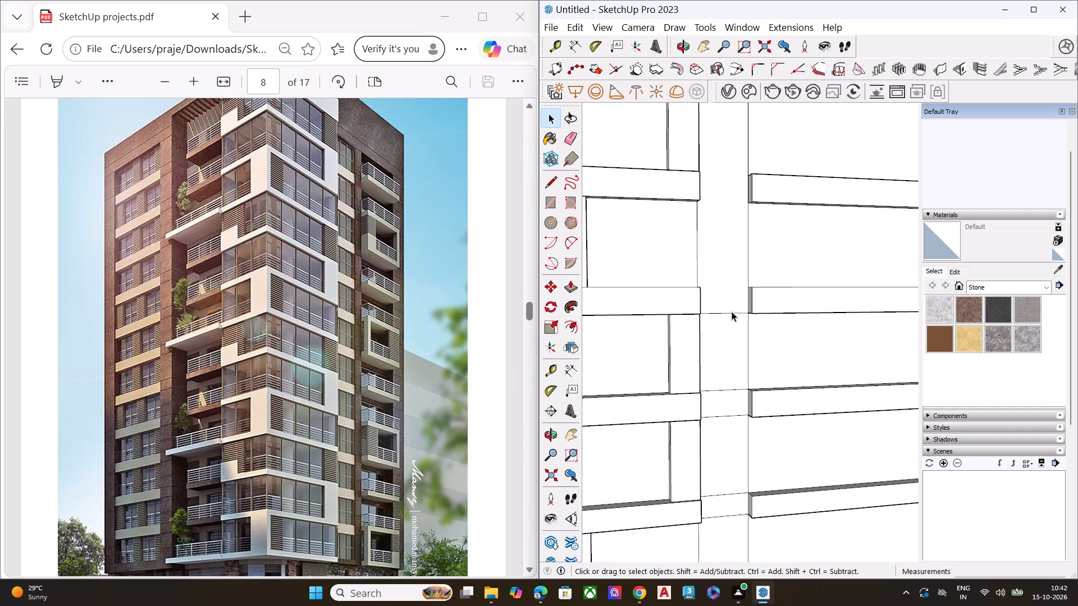
click(732, 311)
click(732, 314)
key(Delete)
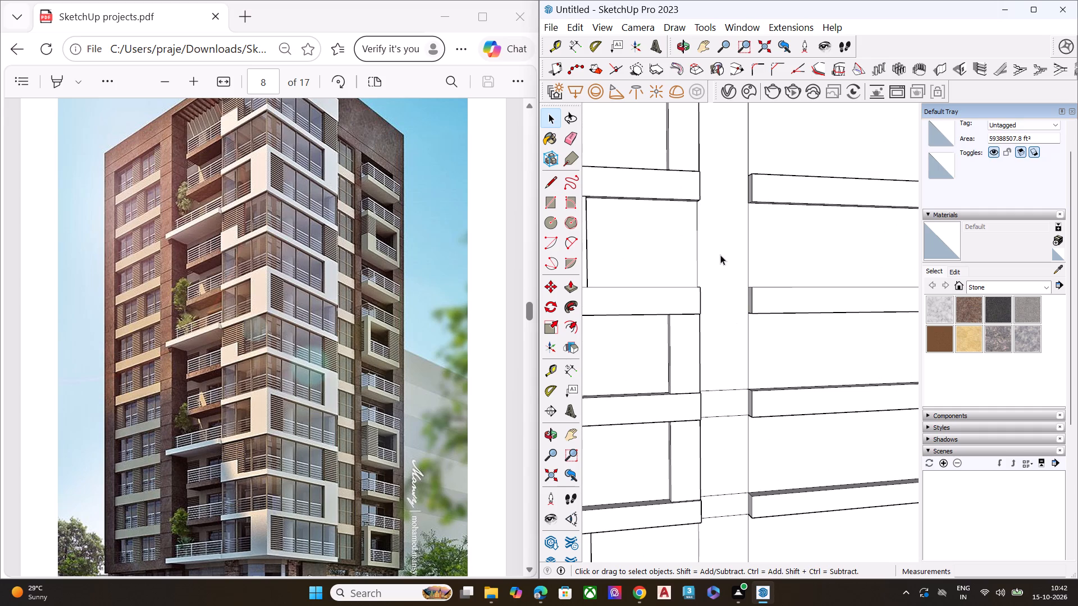
Delete the upper and lower edges crossing the middle strip at the following band down.
scroll(719, 252, down, 3)
scroll(719, 252, up, 2)
scroll(719, 252, down, 4)
scroll(719, 341, up, 7)
click(720, 339)
key(Delete)
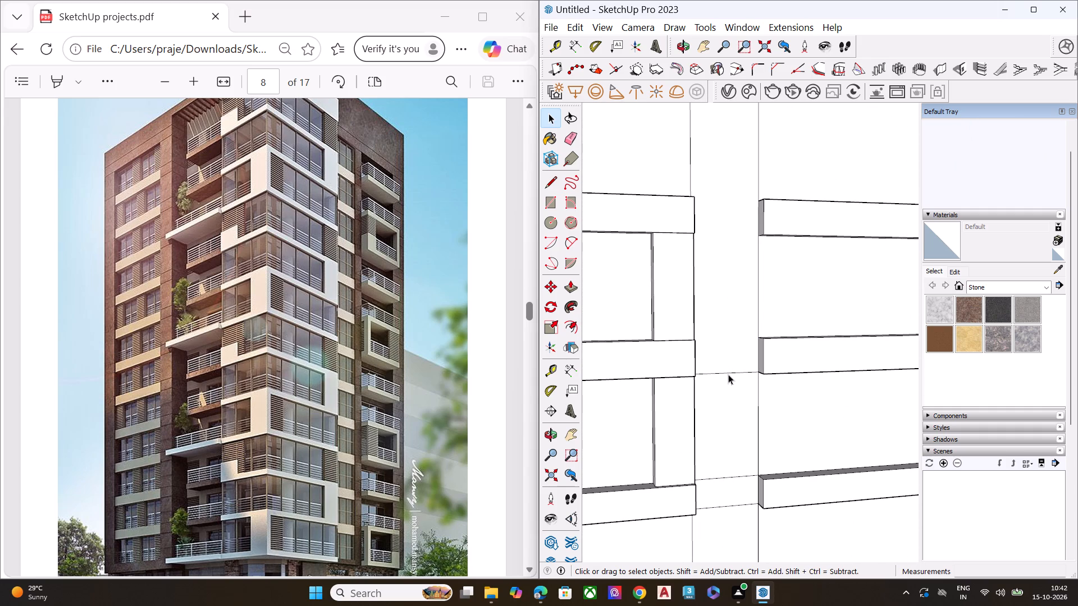
click(728, 374)
key(Delete)
Delete the two leftover edges crossing the middle strip one band further down the tower.
scroll(725, 270, down, 7)
scroll(718, 356, up, 3)
scroll(720, 365, down, 1)
scroll(720, 366, up, 3)
click(729, 390)
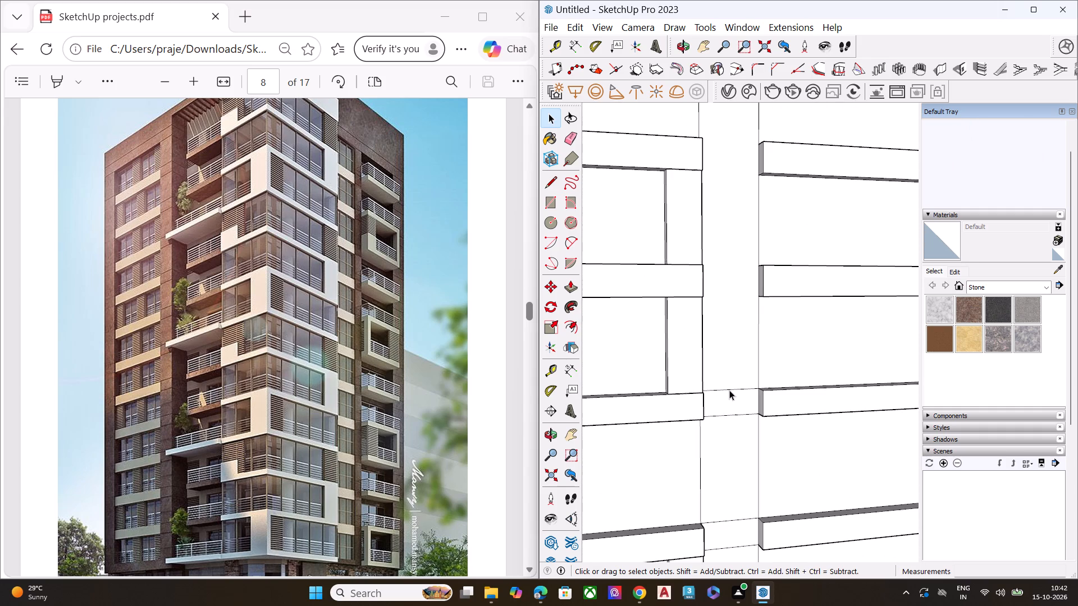
key(Delete)
scroll(727, 300, down, 3)
scroll(727, 300, up, 1)
scroll(727, 309, down, 2)
scroll(727, 370, up, 5)
click(728, 387)
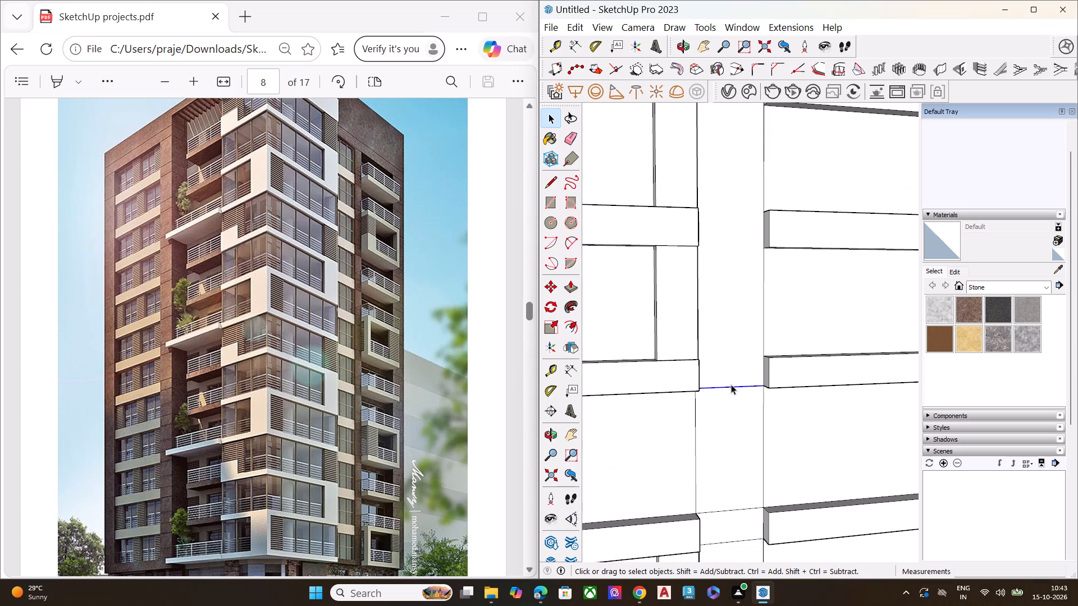
key(Delete)
Delete both horizontal edges still crossing the middle strip at the next lower band.
scroll(716, 291, down, 3)
scroll(714, 290, up, 1)
scroll(714, 289, down, 9)
scroll(724, 388, up, 2)
scroll(723, 390, down, 1)
scroll(723, 391, up, 8)
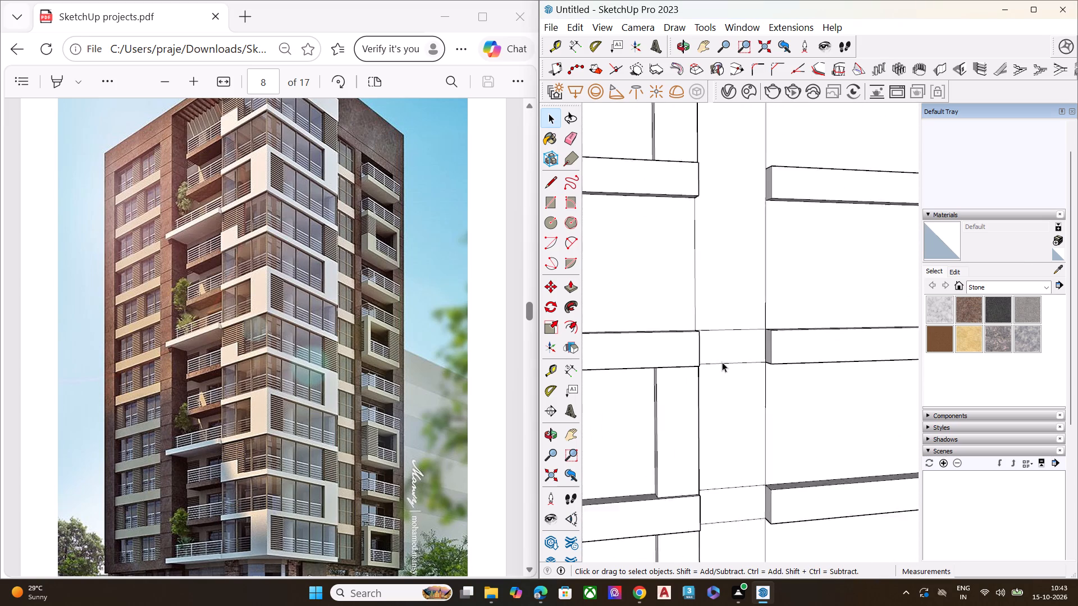
scroll(722, 362, up, 3)
click(727, 324)
key(Delete)
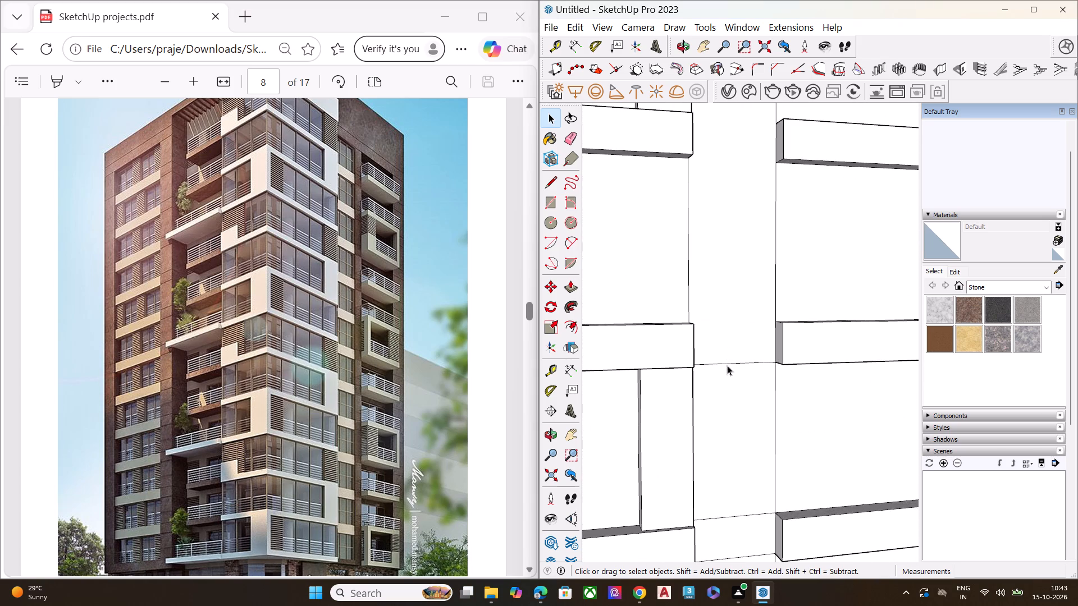
click(727, 365)
key(Delete)
Delete the pair of stray edges crossing the middle strip at the third band from the bottom.
scroll(710, 322, down, 3)
scroll(712, 320, up, 2)
scroll(712, 320, down, 6)
scroll(716, 425, up, 1)
scroll(716, 426, down, 3)
scroll(716, 426, up, 5)
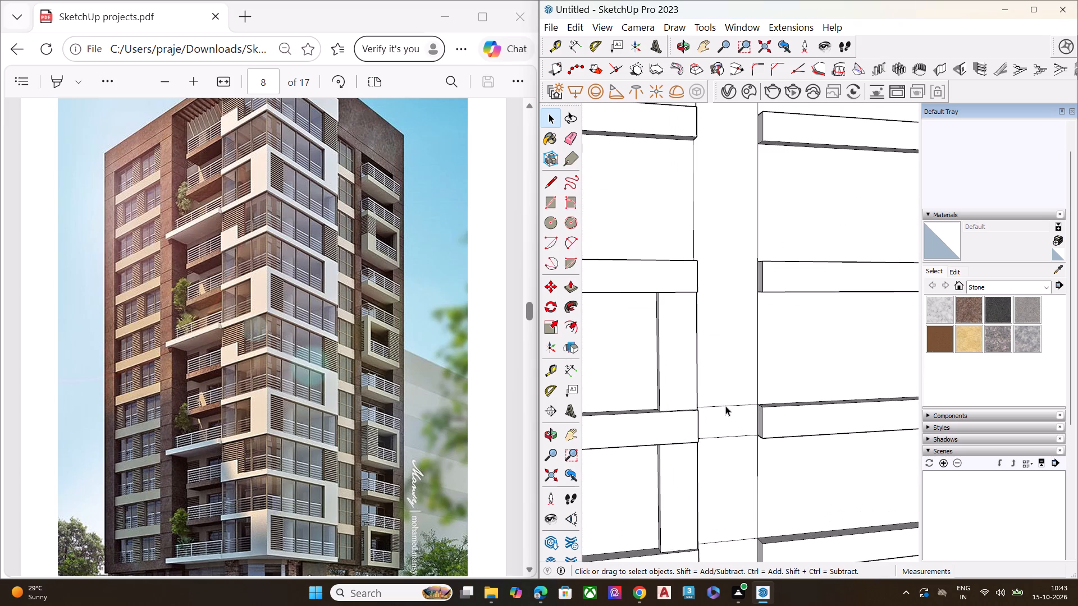
click(725, 406)
key(Delete)
click(728, 438)
key(Delete)
Delete both stray edges crossing the middle strip at the second-lowest band.
scroll(708, 323, down, 5)
scroll(708, 322, up, 1)
scroll(708, 320, down, 3)
scroll(708, 460, up, 8)
click(734, 383)
key(Delete)
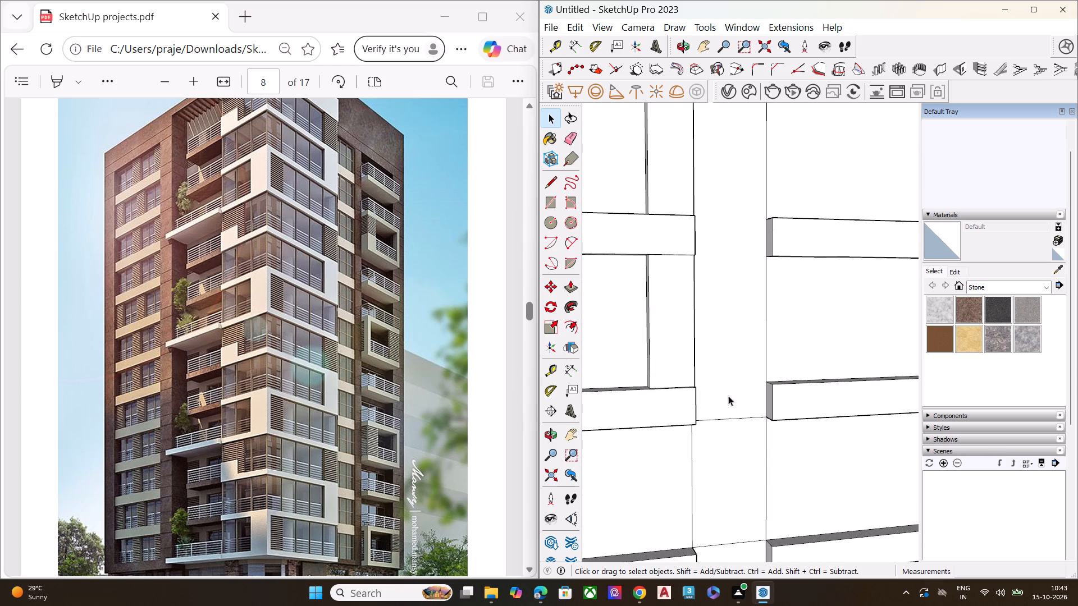
click(732, 420)
key(Delete)
Delete the upper stray edge crossing the middle strip at the lowest band.
scroll(714, 379, down, 8)
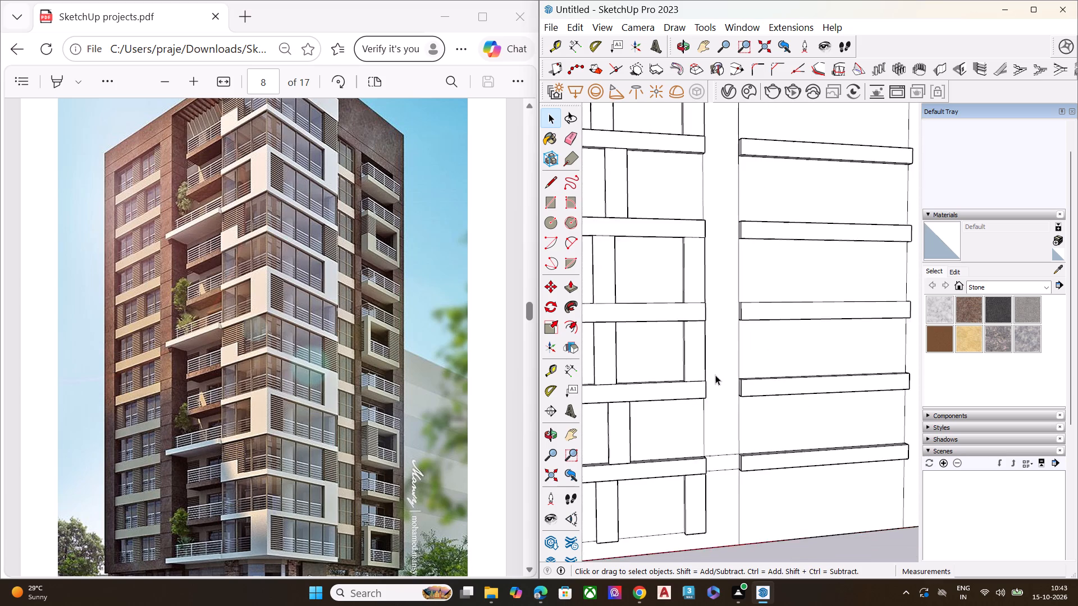
scroll(732, 480, up, 8)
click(716, 419)
key(Delete)
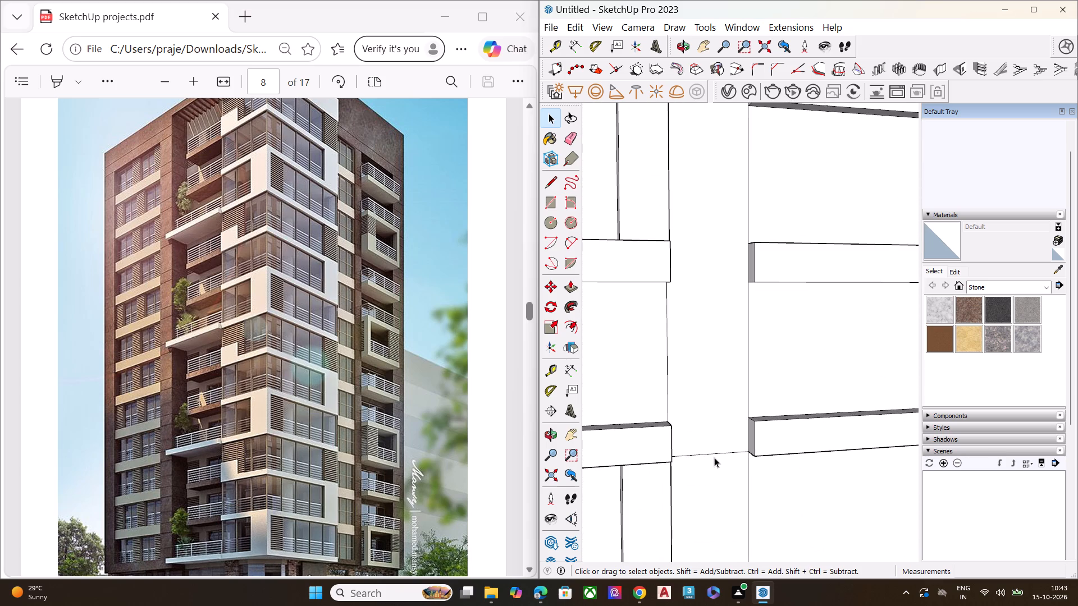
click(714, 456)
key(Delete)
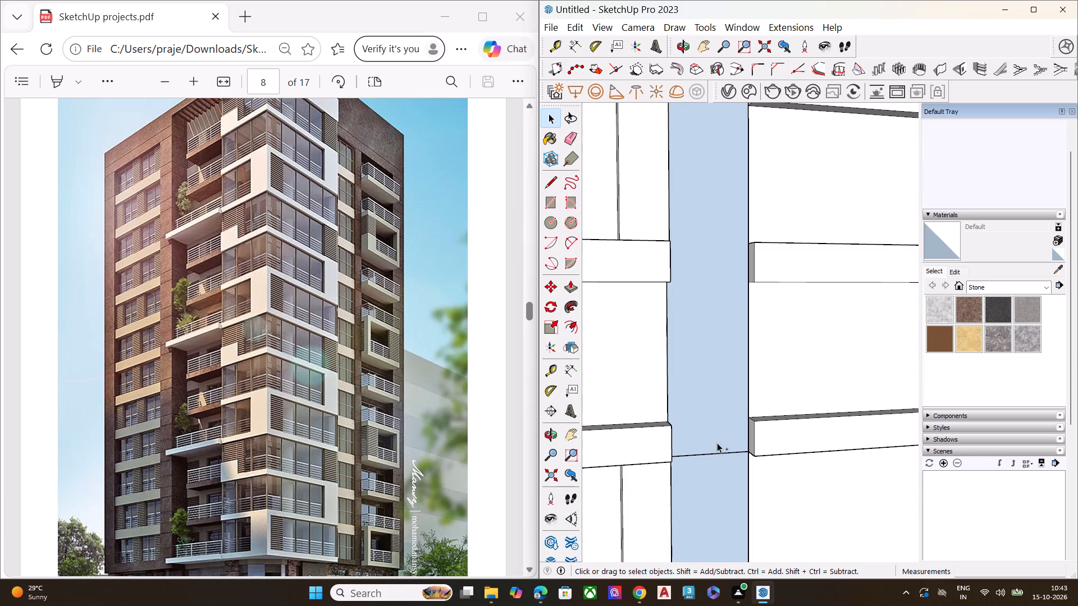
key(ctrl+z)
Delete the lower stray edge crossing the middle strip at the lowest band.
click(723, 452)
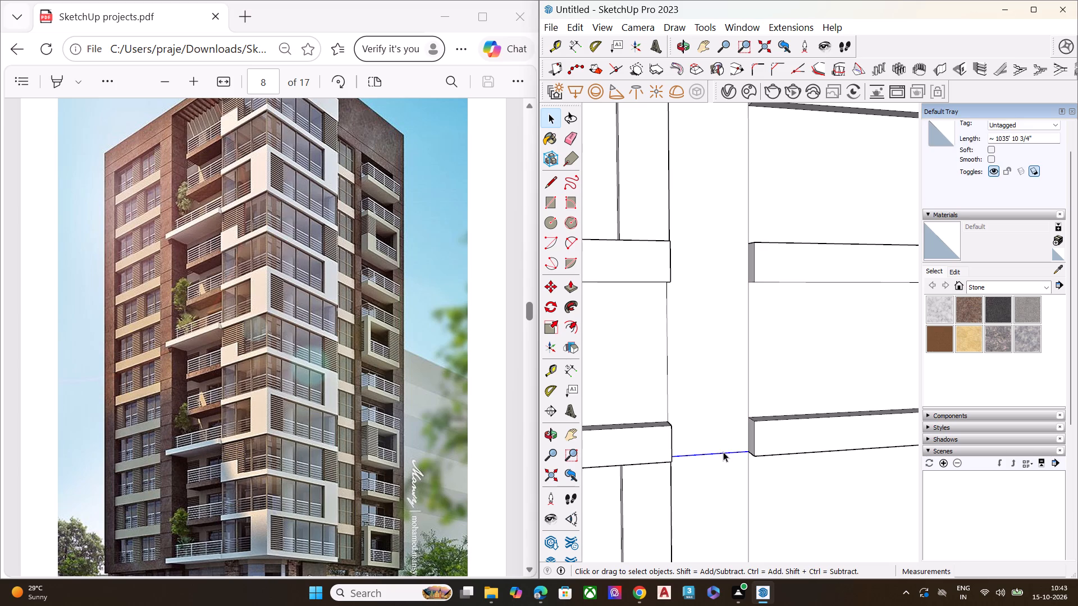
key(Delete)
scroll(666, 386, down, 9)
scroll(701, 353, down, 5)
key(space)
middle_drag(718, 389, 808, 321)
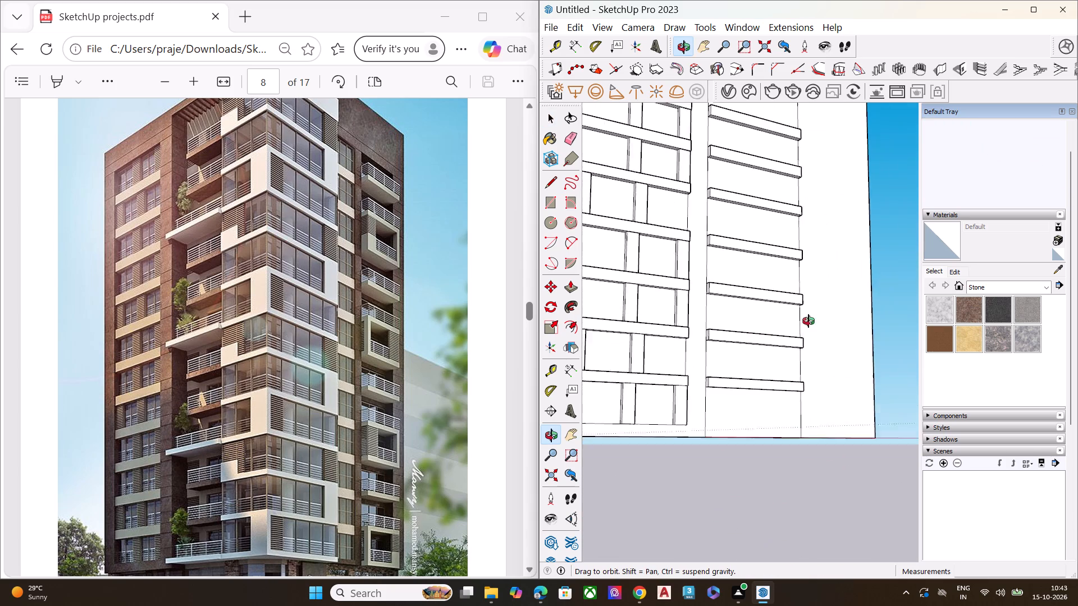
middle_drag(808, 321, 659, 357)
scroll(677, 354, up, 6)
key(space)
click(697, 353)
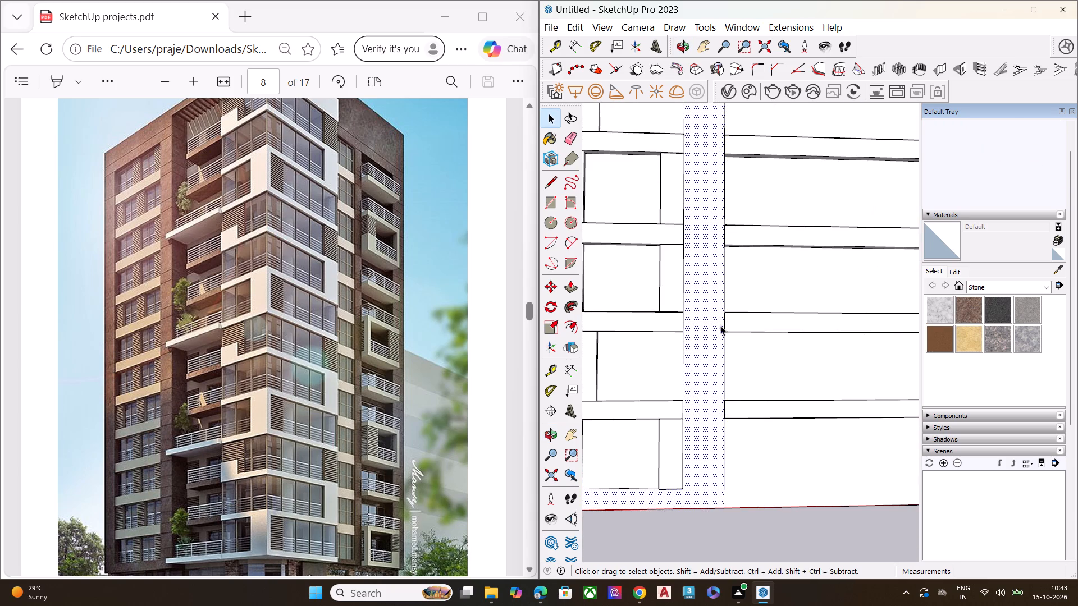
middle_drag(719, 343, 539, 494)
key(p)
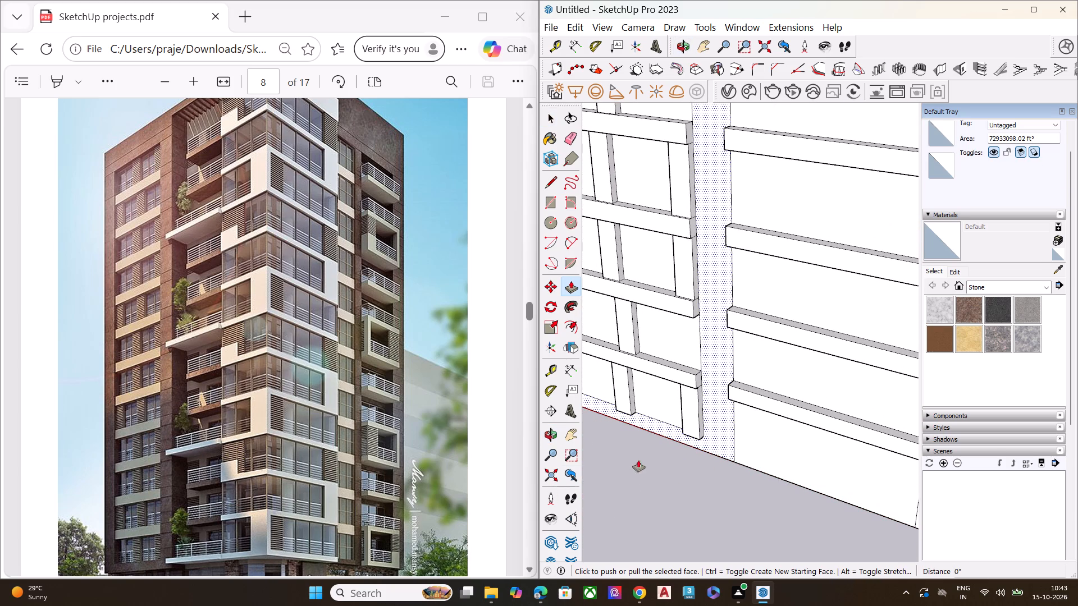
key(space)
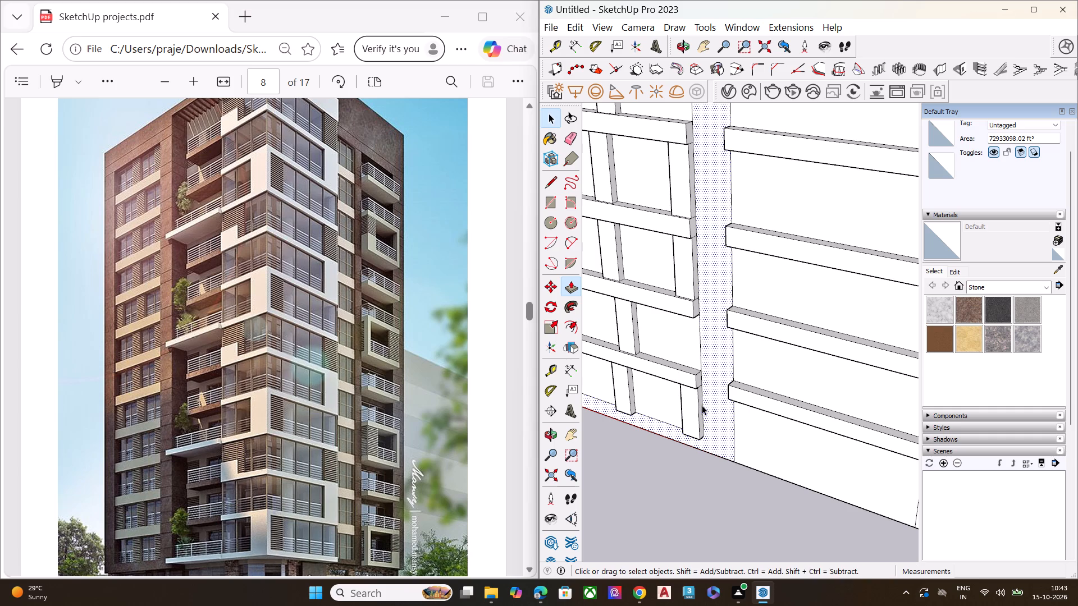
Examine the cleared middle strip and the undersides of the lowest bands from several angles.
middle_drag(691, 402, 715, 313)
scroll(715, 313, up, 1)
click(679, 537)
scroll(743, 427, up, 1)
middle_drag(750, 416, 797, 307)
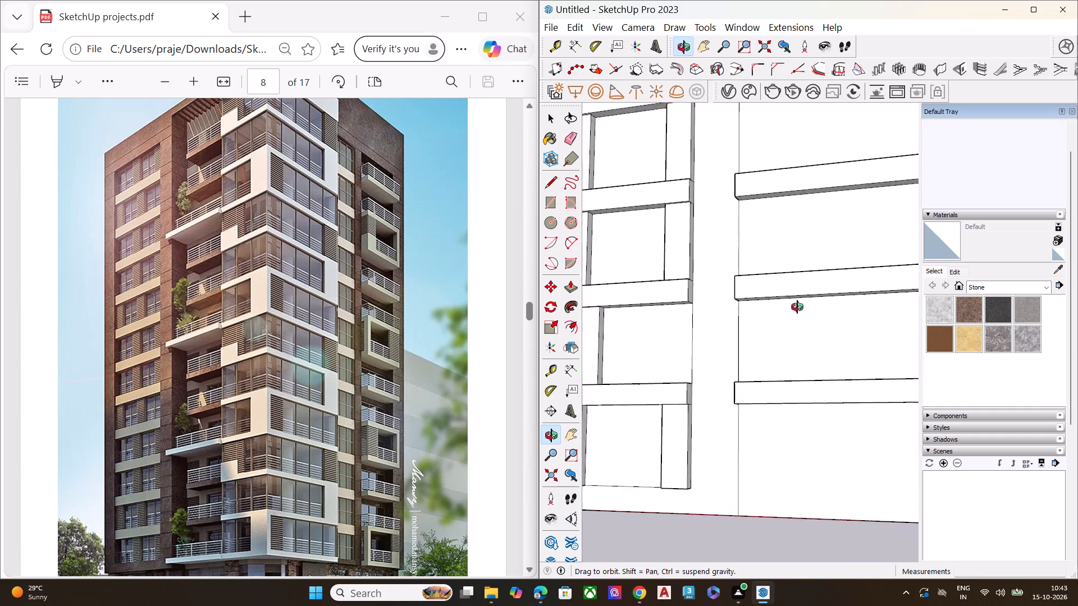
middle_drag(797, 307, 804, 274)
scroll(730, 391, up, 7)
middle_drag(774, 388, 851, 312)
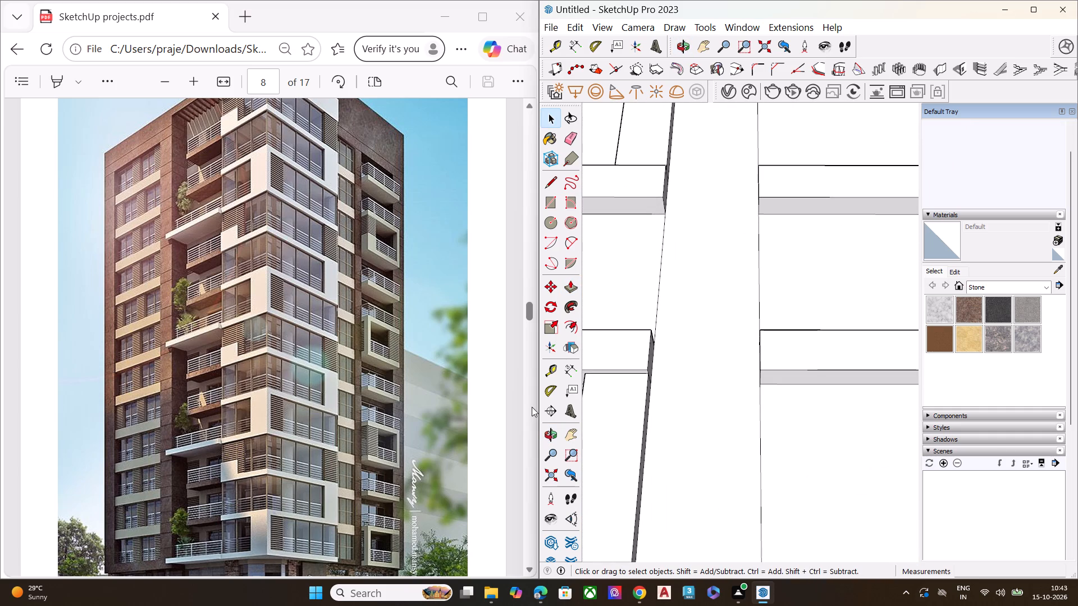
Browse the reference PDF from page 8 through page 12 and return to the apartment tower on page 8.
scroll(532, 407, down, 7)
scroll(503, 410, up, 7)
scroll(436, 413, down, 7)
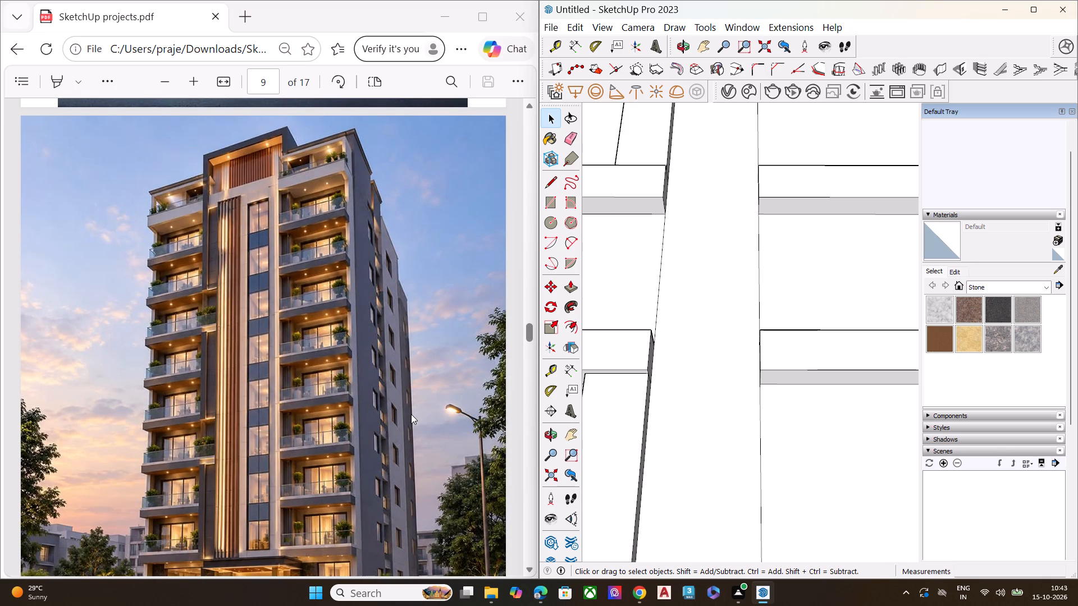
scroll(411, 414, down, 9)
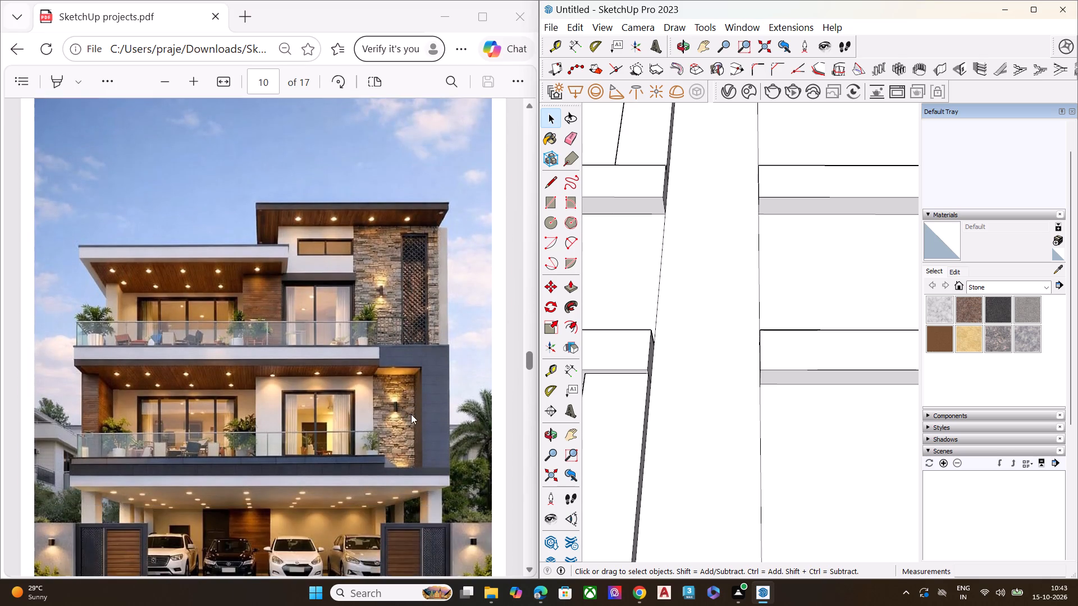
scroll(411, 414, down, 15)
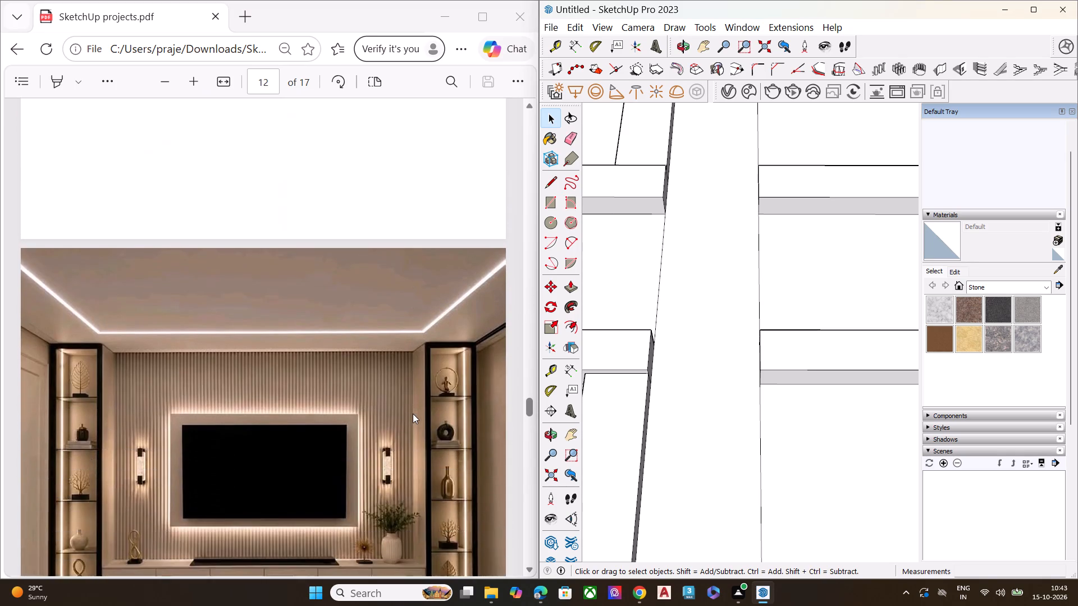
scroll(413, 414, up, 2)
scroll(413, 414, down, 1)
scroll(413, 414, up, 18)
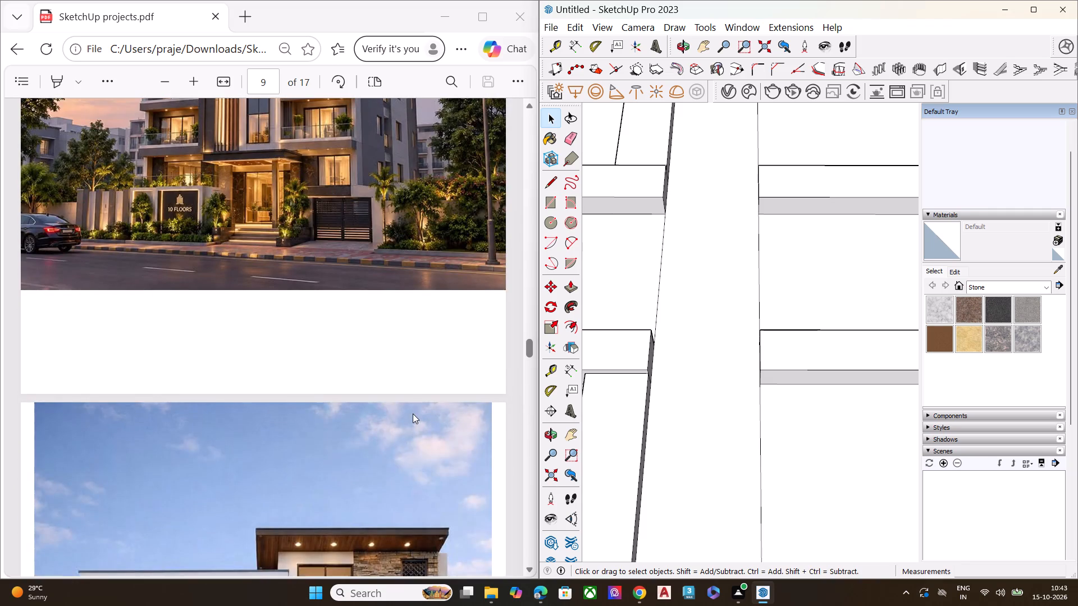
scroll(404, 428, down, 16)
scroll(405, 407, up, 2)
scroll(405, 407, down, 2)
scroll(405, 407, up, 2)
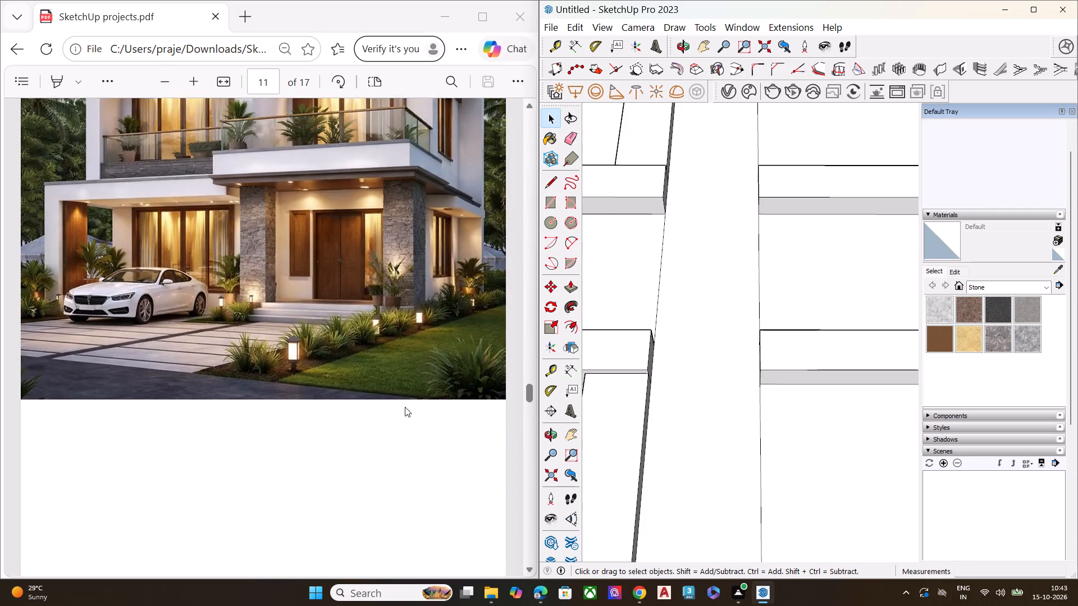
scroll(383, 351, up, 5)
scroll(377, 275, up, 3)
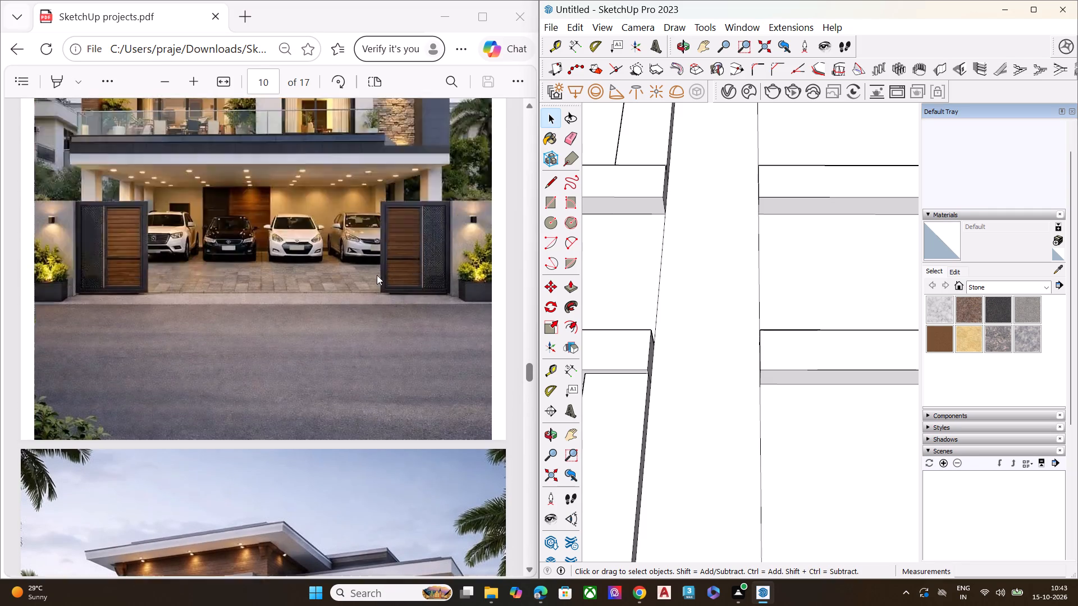
scroll(377, 275, up, 16)
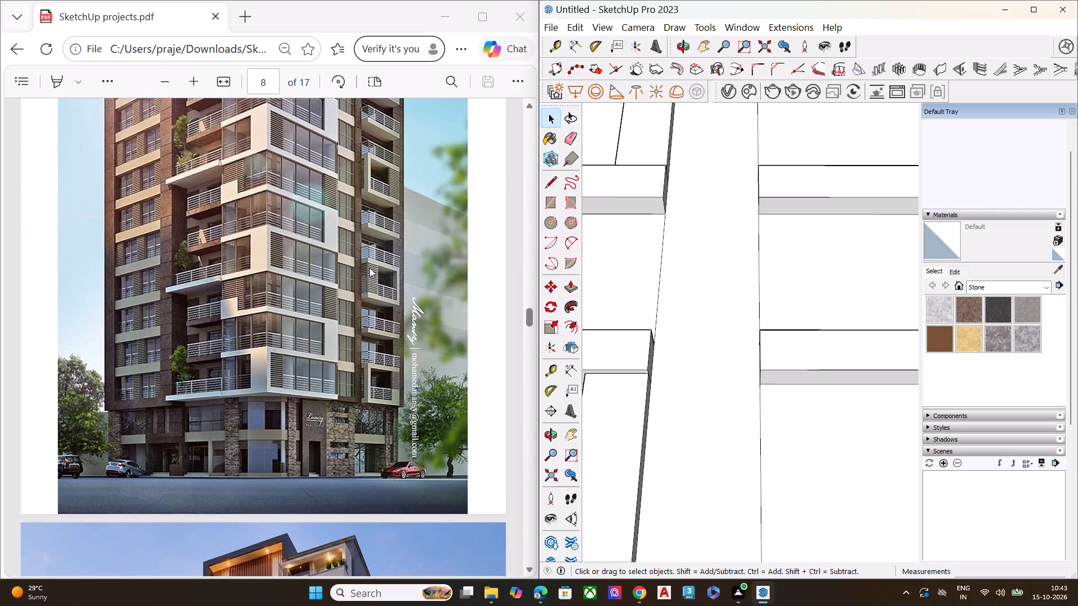
scroll(369, 268, up, 5)
scroll(369, 268, down, 4)
scroll(366, 281, up, 1)
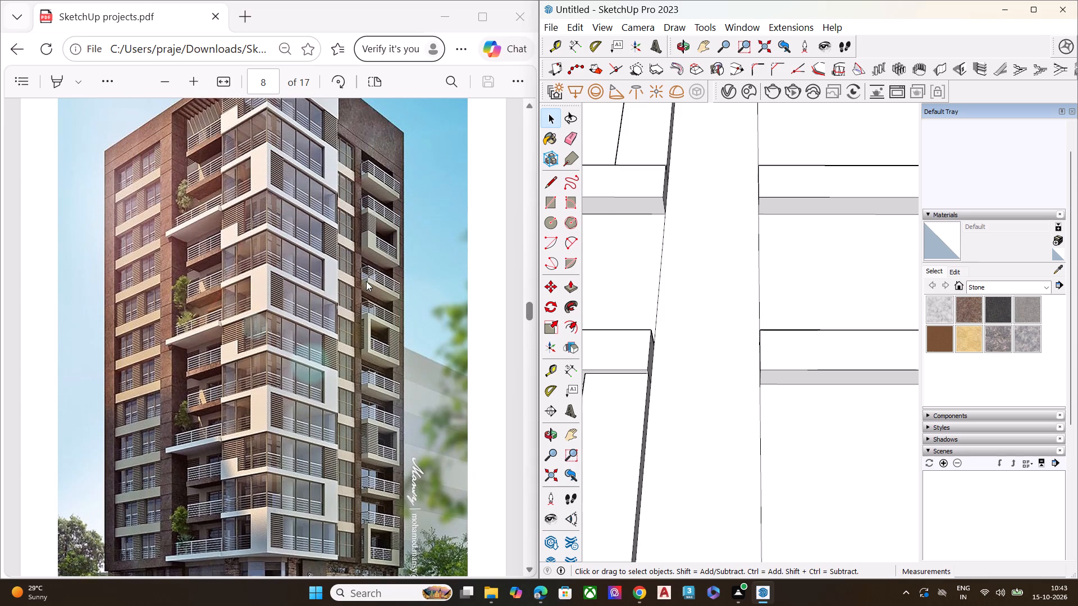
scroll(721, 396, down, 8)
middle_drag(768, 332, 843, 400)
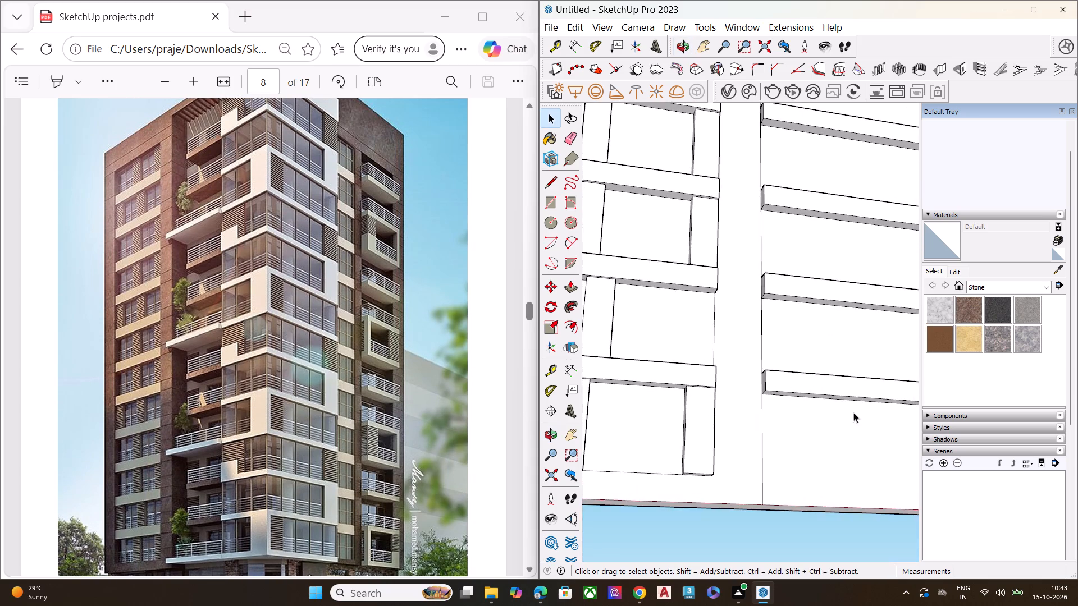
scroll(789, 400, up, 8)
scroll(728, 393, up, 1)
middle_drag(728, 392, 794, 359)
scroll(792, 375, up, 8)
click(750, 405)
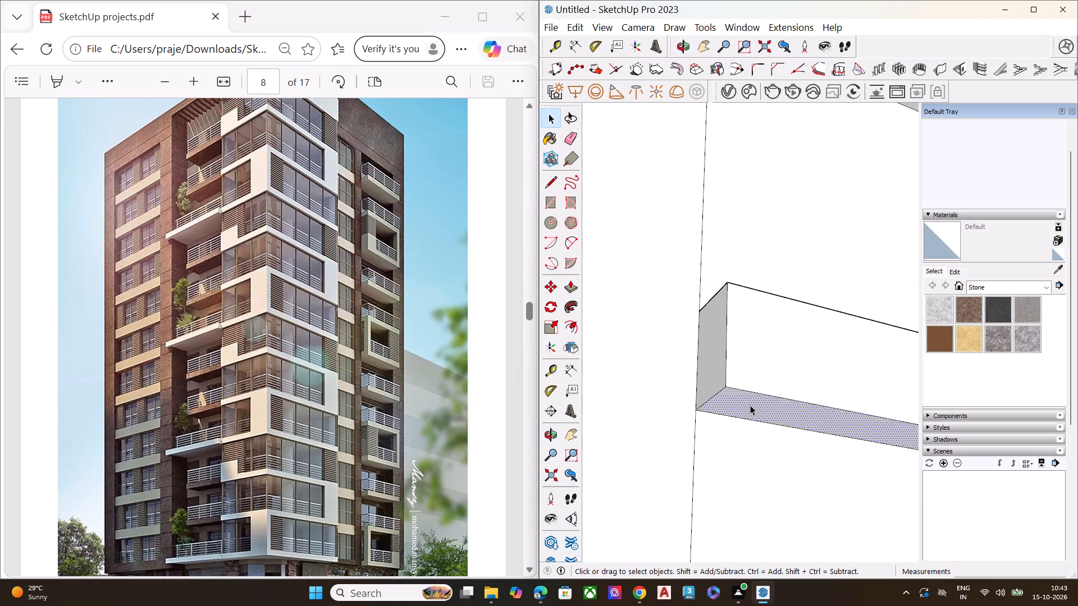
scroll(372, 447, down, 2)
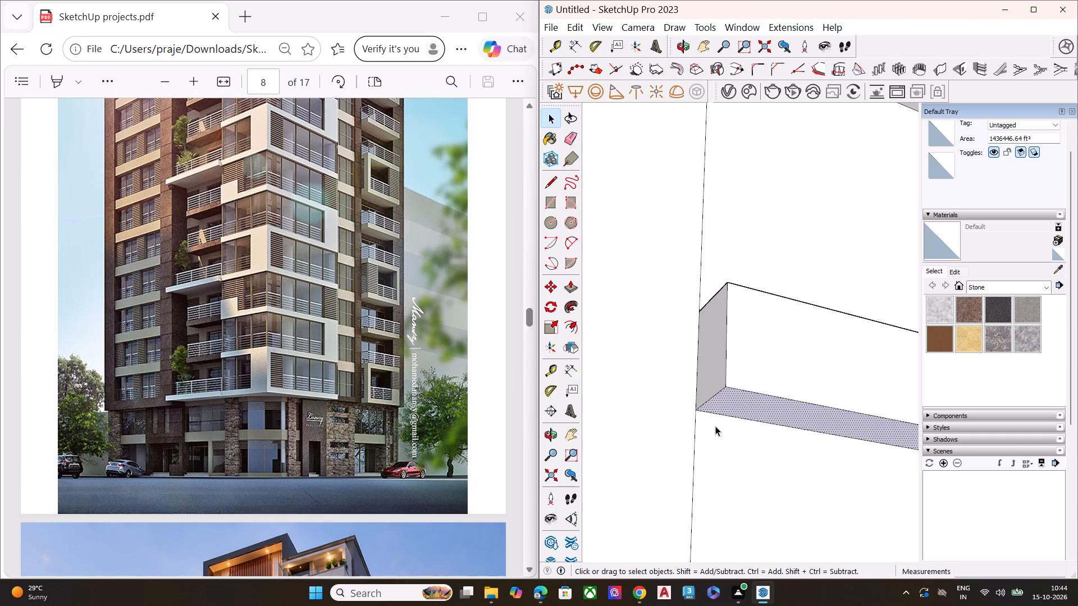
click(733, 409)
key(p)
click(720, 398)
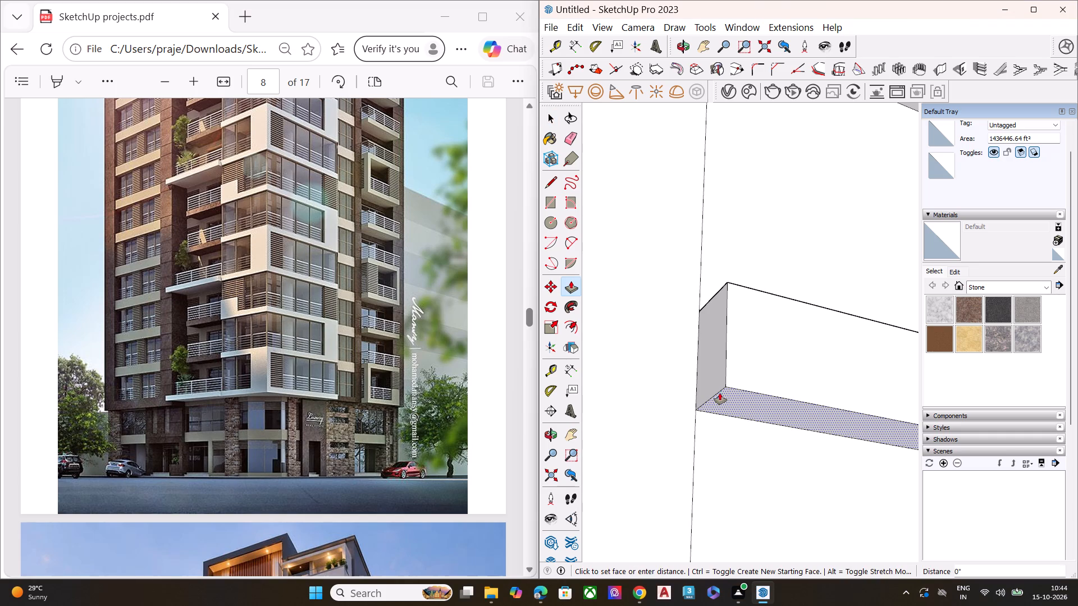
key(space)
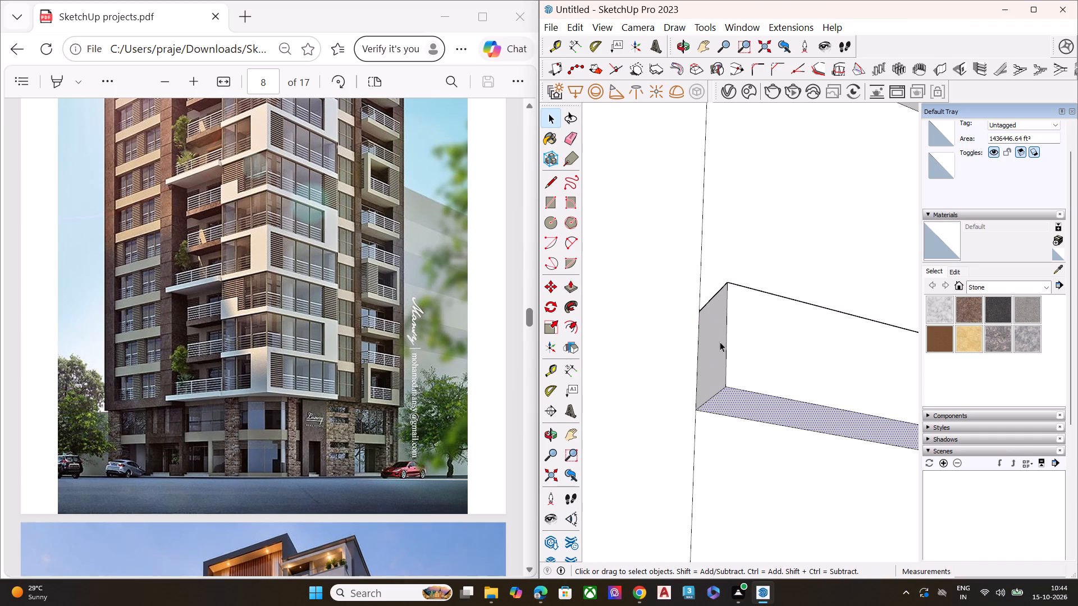
Draw a short marker line on the lowest right-hand band's front face, starting at the midpoint of its vertical end edge.
key(l)
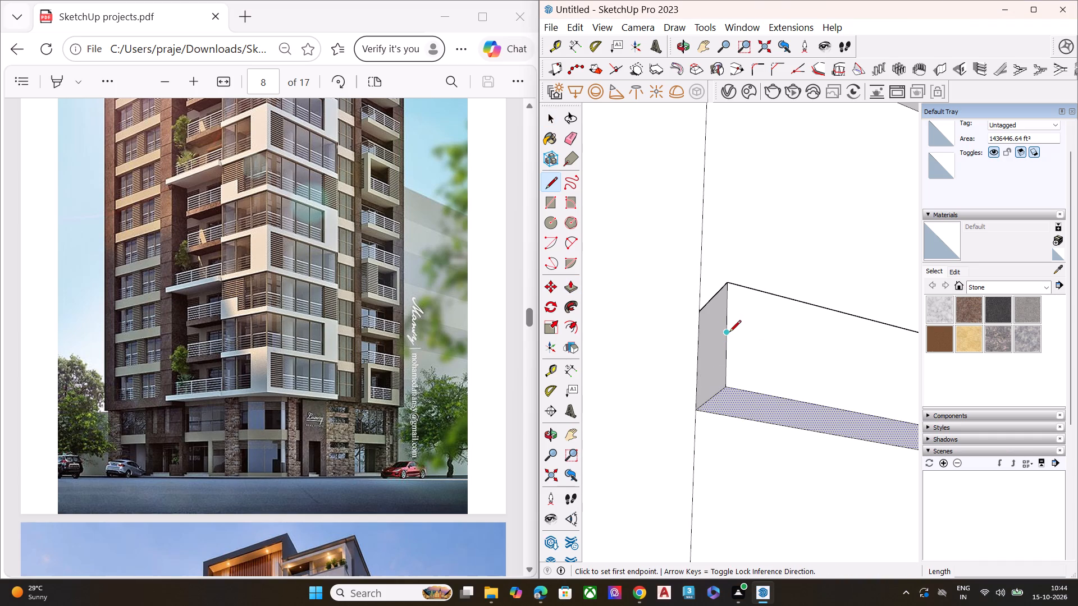
click(729, 333)
click(745, 337)
key(space)
Push the underside of the lowest right-hand band up about 220' to the marker line, halving the band's height.
click(728, 405)
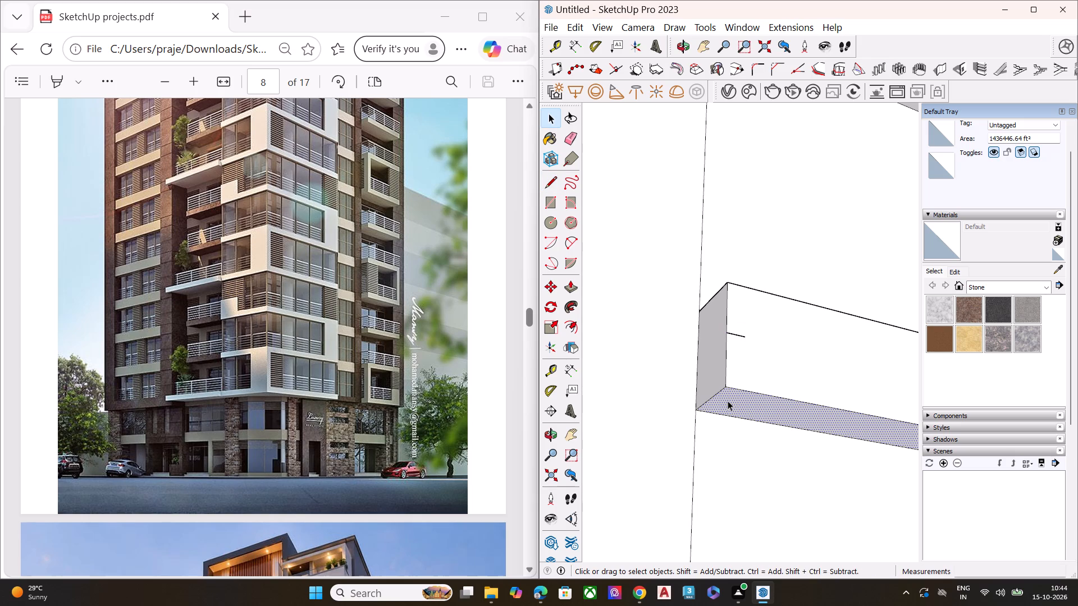
key(p)
click(723, 384)
click(726, 331)
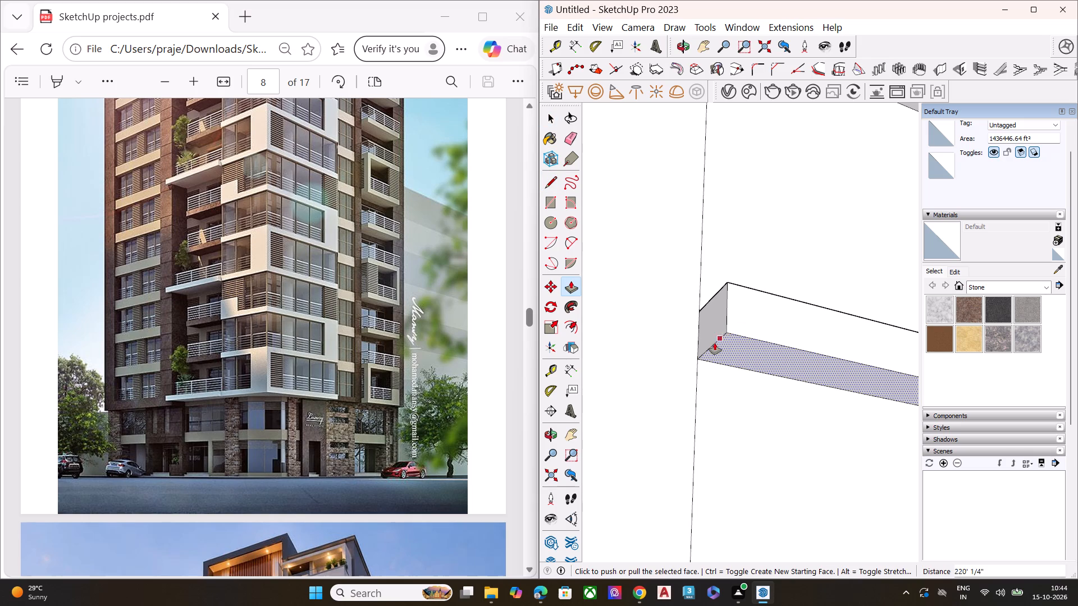
scroll(706, 362, down, 6)
key(space)
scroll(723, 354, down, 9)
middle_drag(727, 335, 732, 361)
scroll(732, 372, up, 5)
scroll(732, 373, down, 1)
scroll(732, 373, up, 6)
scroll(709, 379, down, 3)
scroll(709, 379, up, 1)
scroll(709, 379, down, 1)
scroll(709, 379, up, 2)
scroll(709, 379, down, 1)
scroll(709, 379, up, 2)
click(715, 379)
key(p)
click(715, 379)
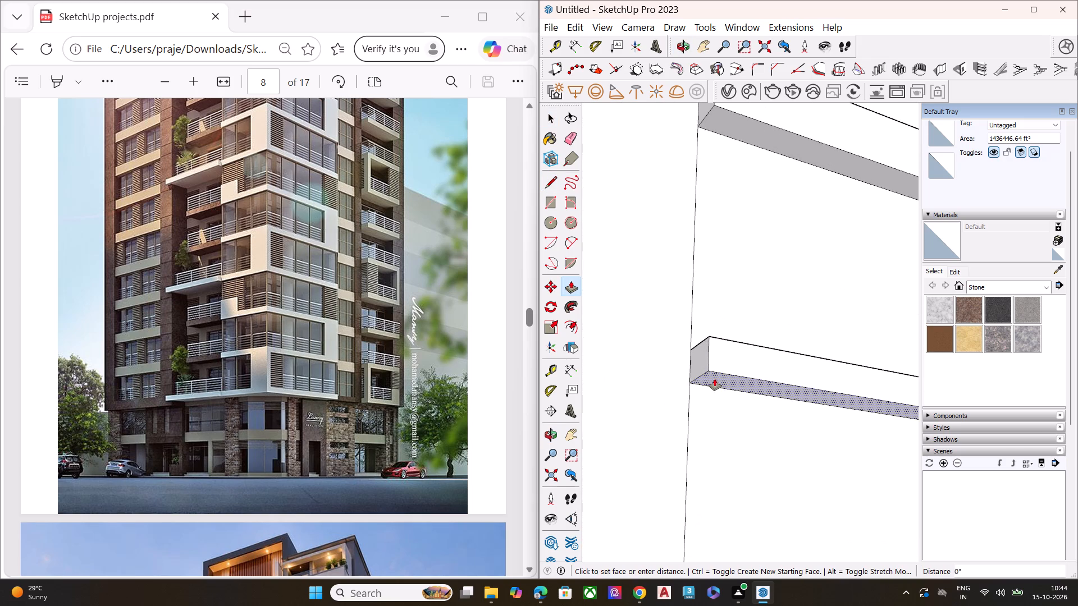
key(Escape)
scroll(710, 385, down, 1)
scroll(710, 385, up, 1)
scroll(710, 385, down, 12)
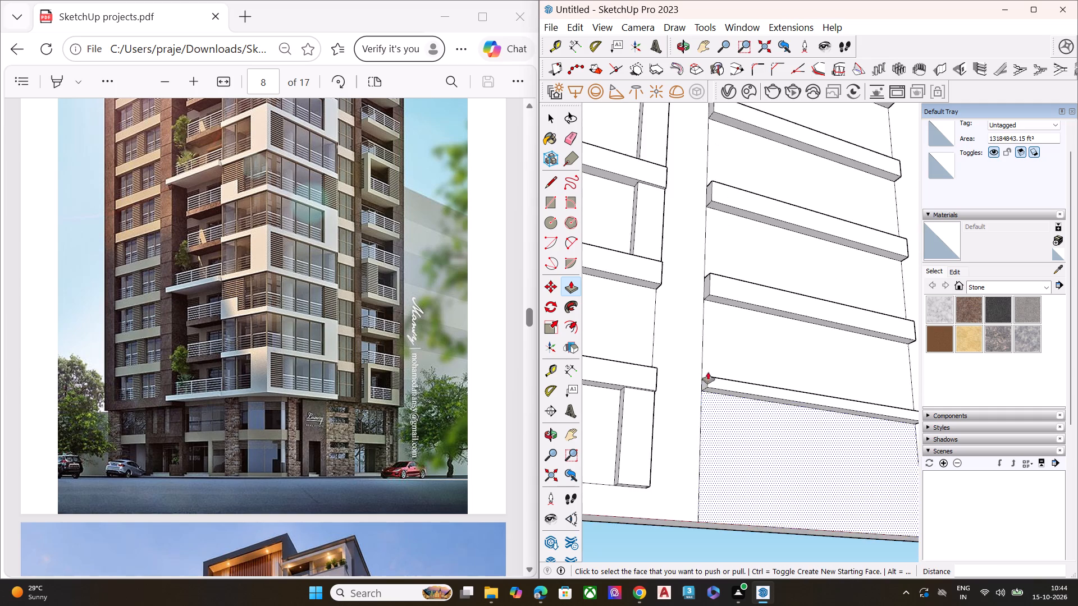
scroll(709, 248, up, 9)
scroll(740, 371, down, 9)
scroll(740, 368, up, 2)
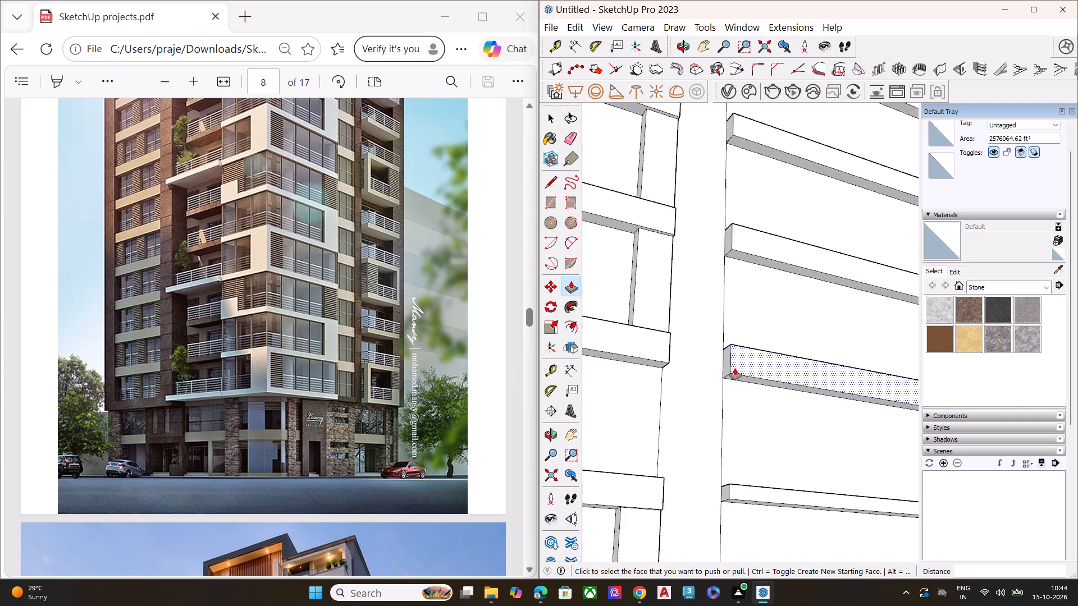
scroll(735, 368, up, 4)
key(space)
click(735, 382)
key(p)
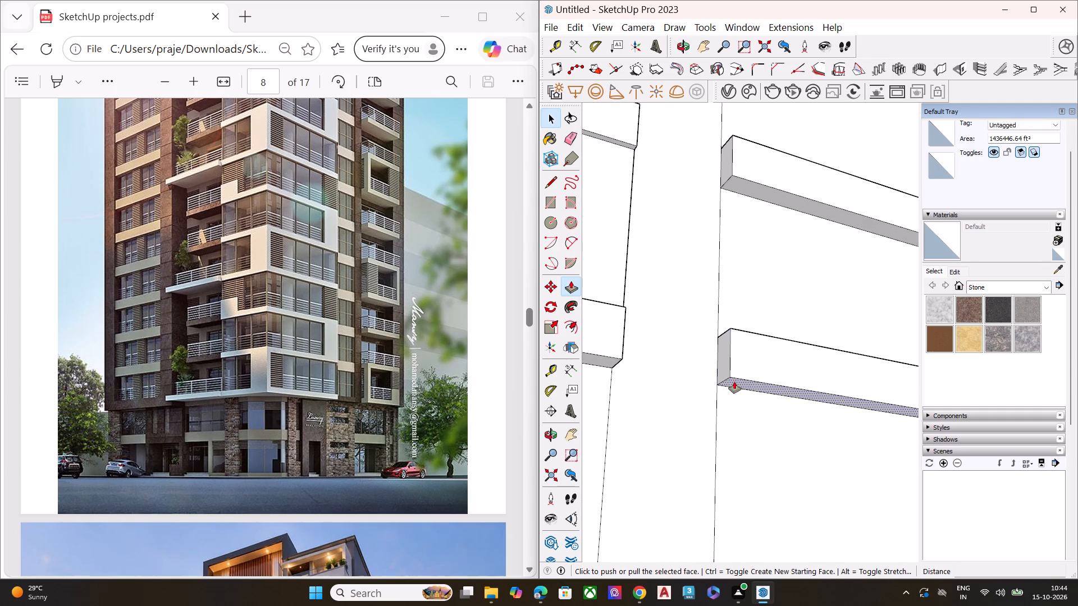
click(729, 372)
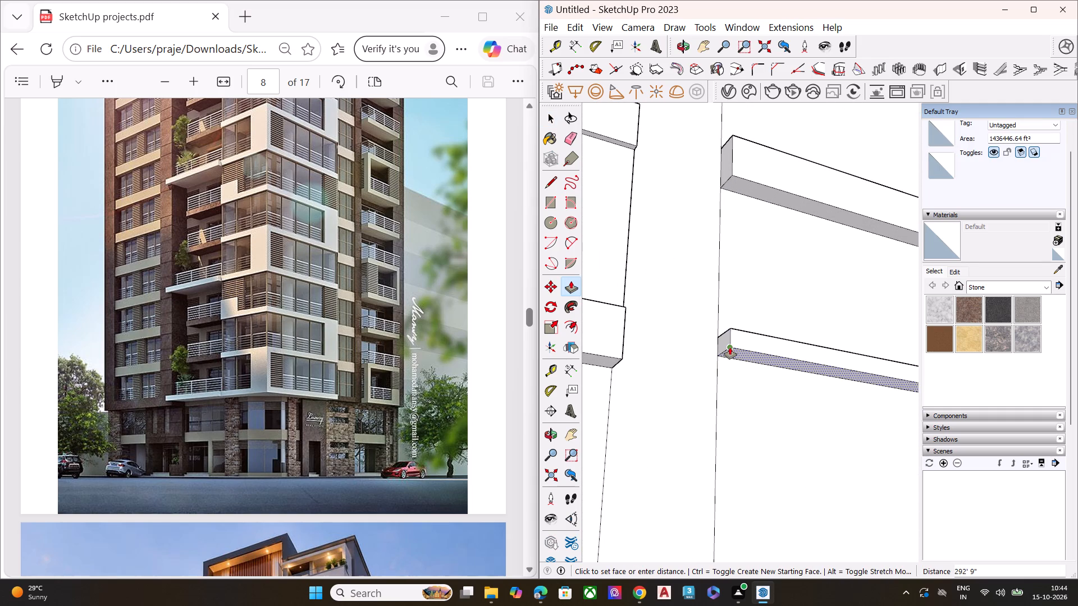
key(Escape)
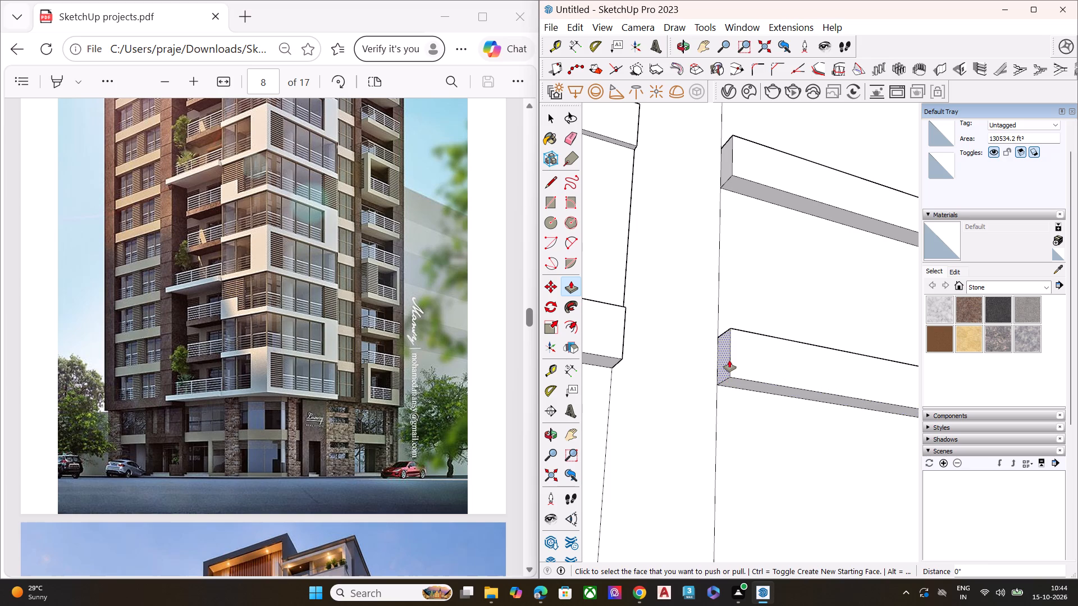
Draw a marker line about 157' long on the second-lowest right-hand band's front face, from the midpoint of its vertical end edge.
key(l)
click(729, 353)
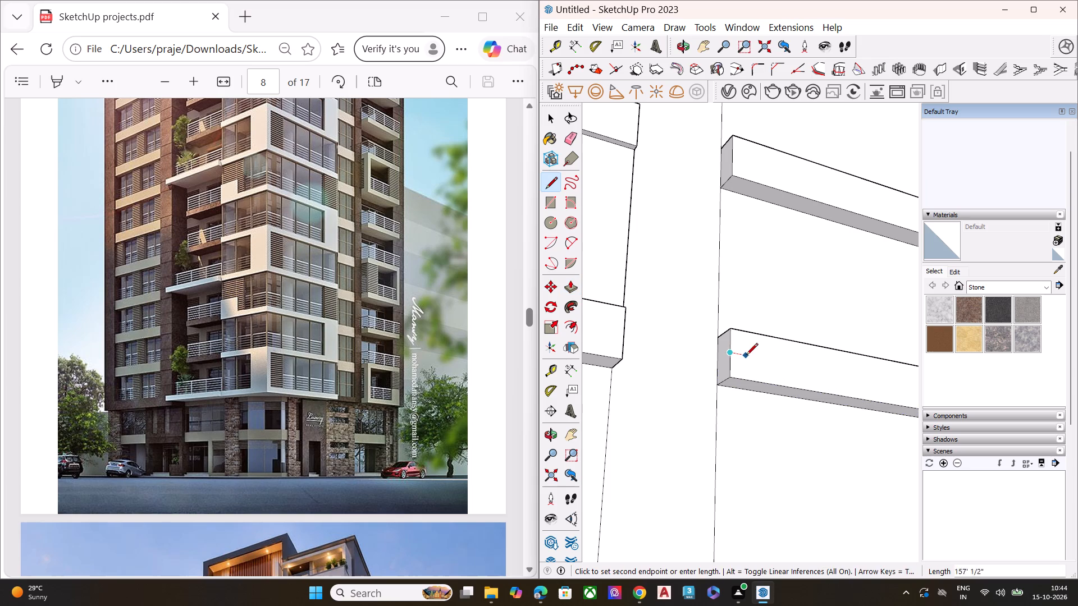
click(747, 356)
key(space)
Push the underside of the second-lowest right-hand band up about 242' to its marker line.
click(733, 385)
click(734, 379)
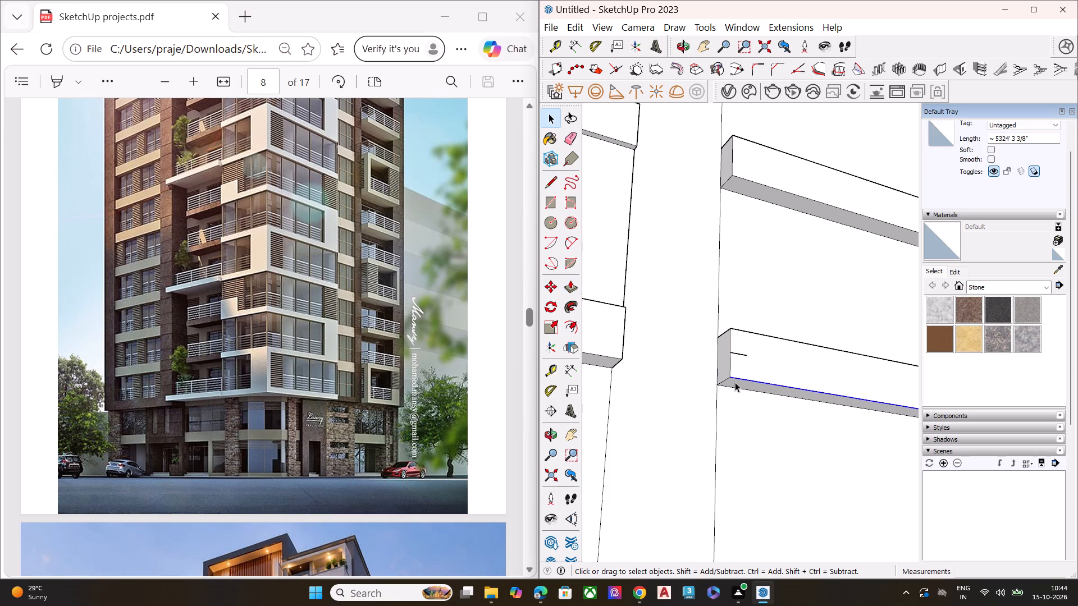
click(735, 382)
key(p)
click(731, 375)
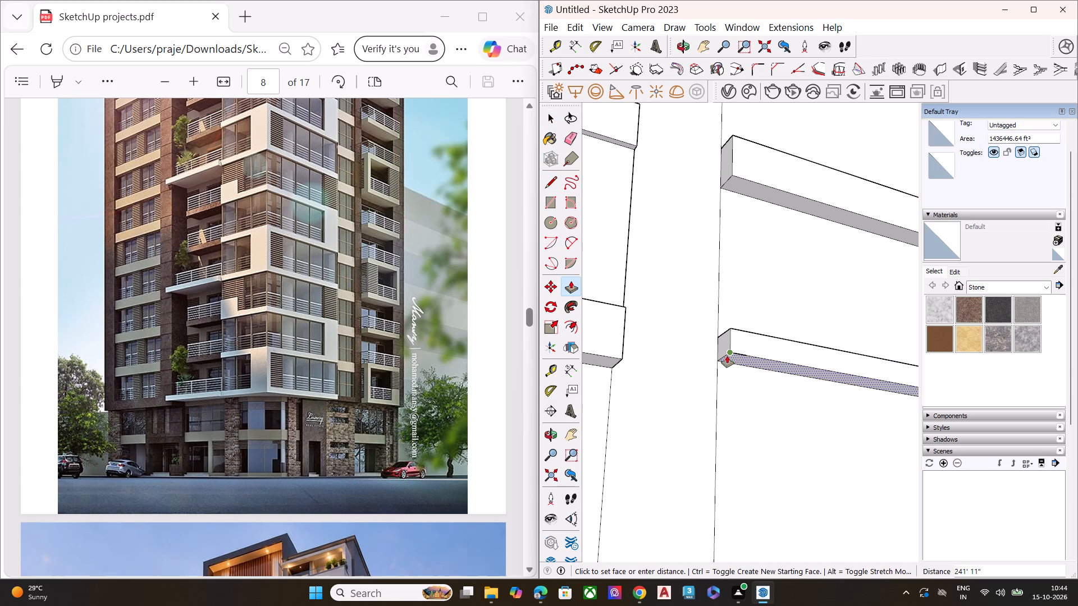
click(727, 355)
key(space)
Repeat the last push distance on the underside of the third right-hand band from the bottom.
click(746, 183)
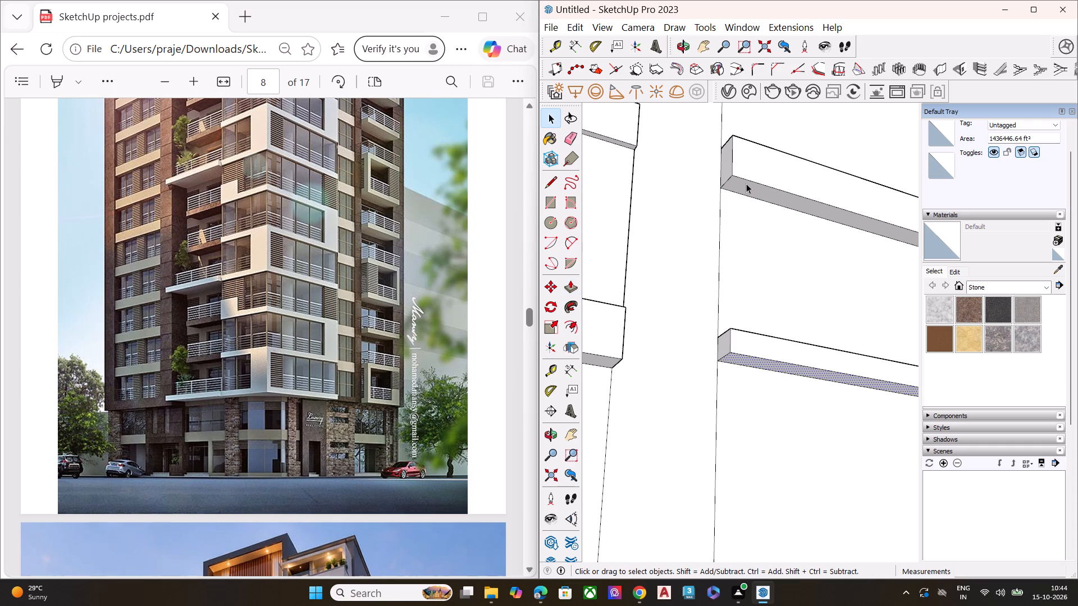
key(p)
double_click(746, 183)
scroll(718, 238, down, 4)
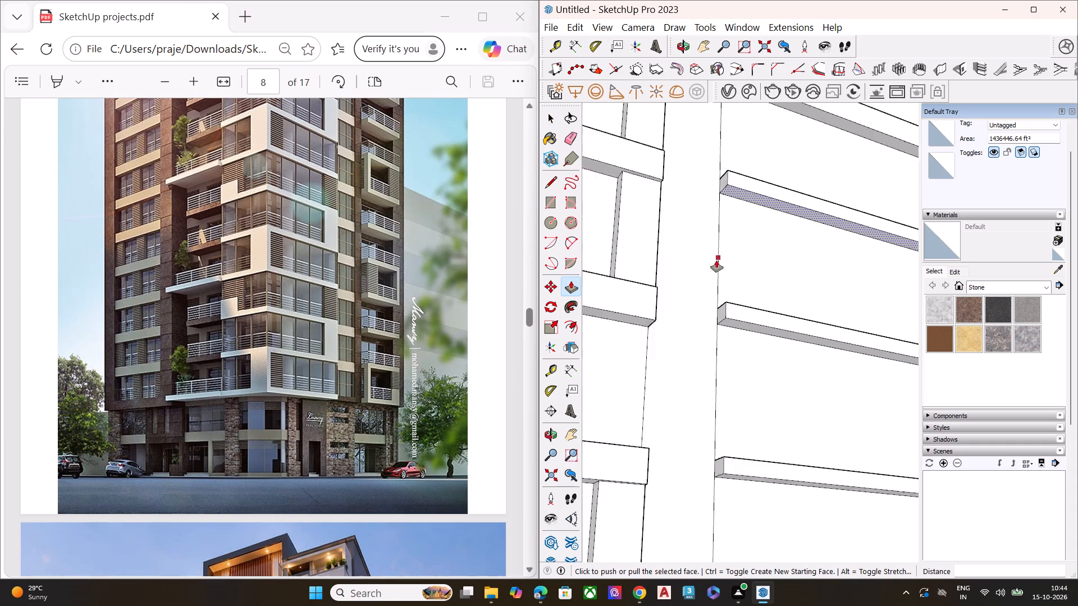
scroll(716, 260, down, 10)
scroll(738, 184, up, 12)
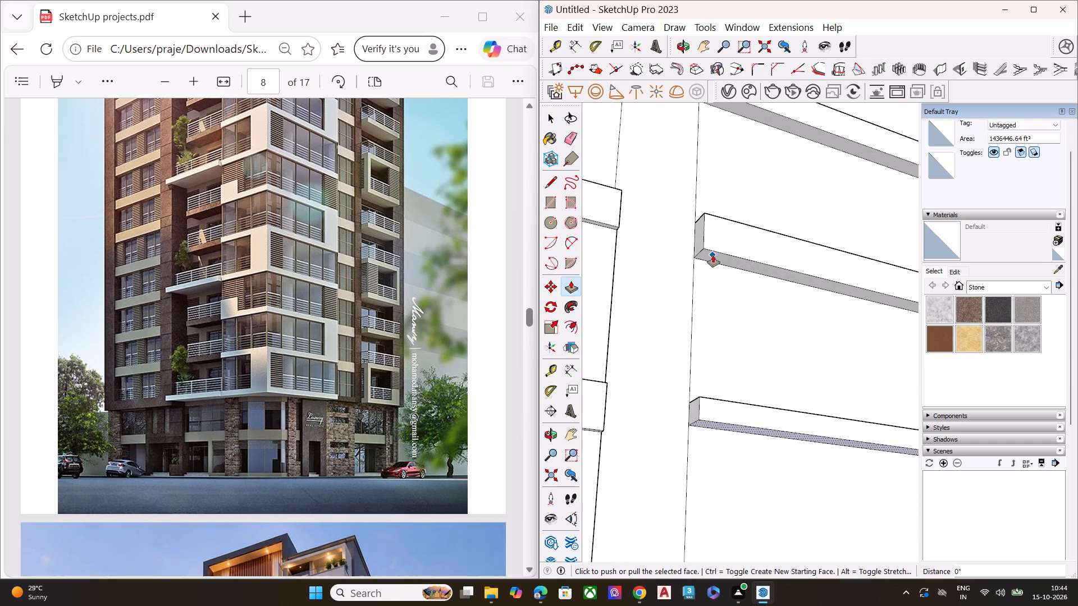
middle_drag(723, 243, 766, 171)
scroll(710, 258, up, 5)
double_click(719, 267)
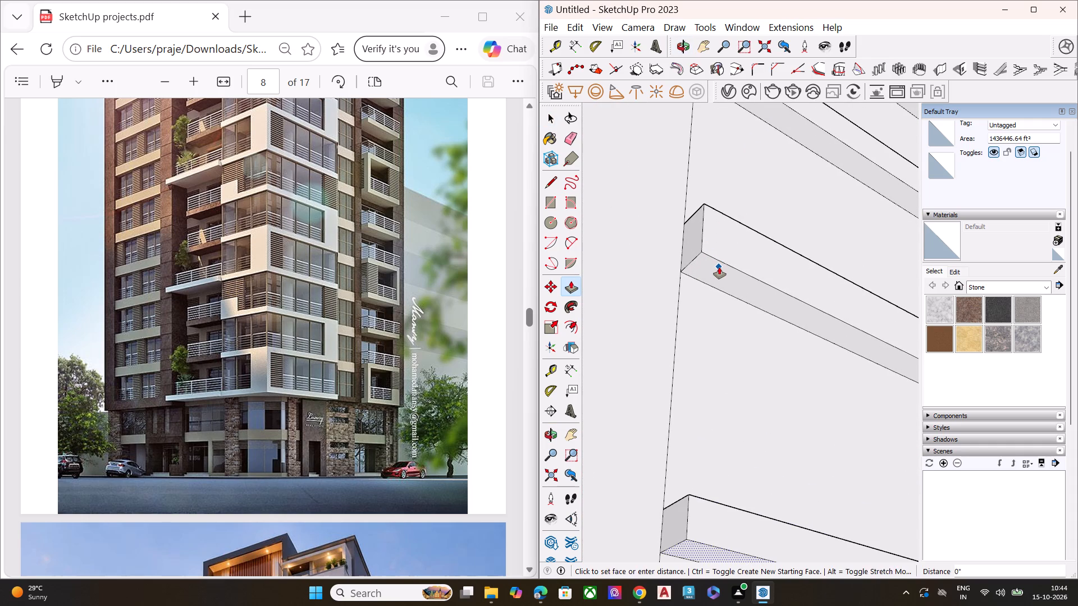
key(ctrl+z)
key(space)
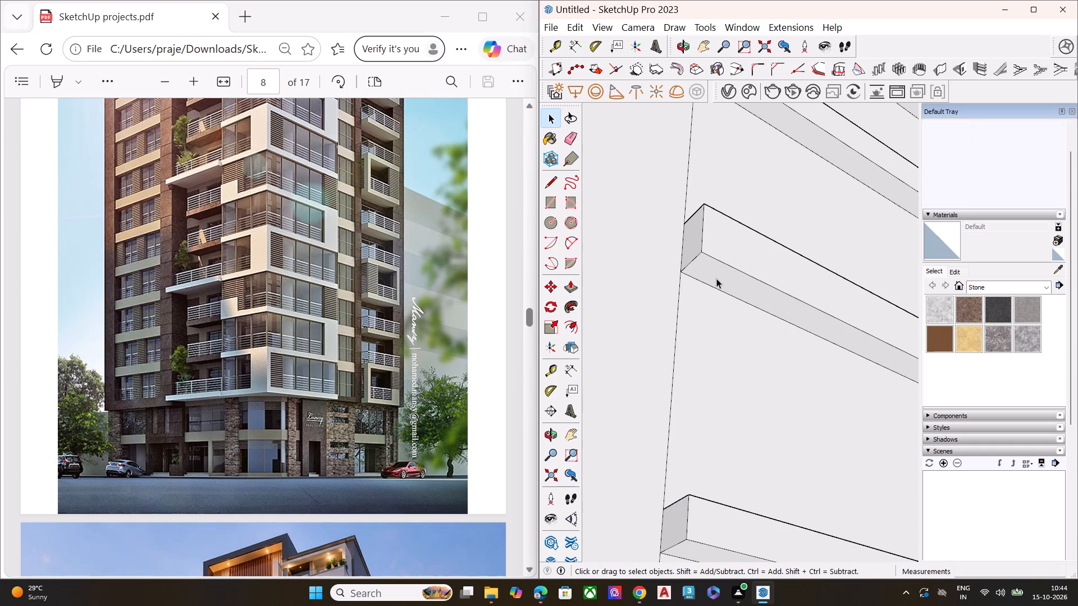
Repeat the same push distance on the underside of the fourth right-hand band from the bottom.
click(716, 279)
key(p)
double_click(719, 272)
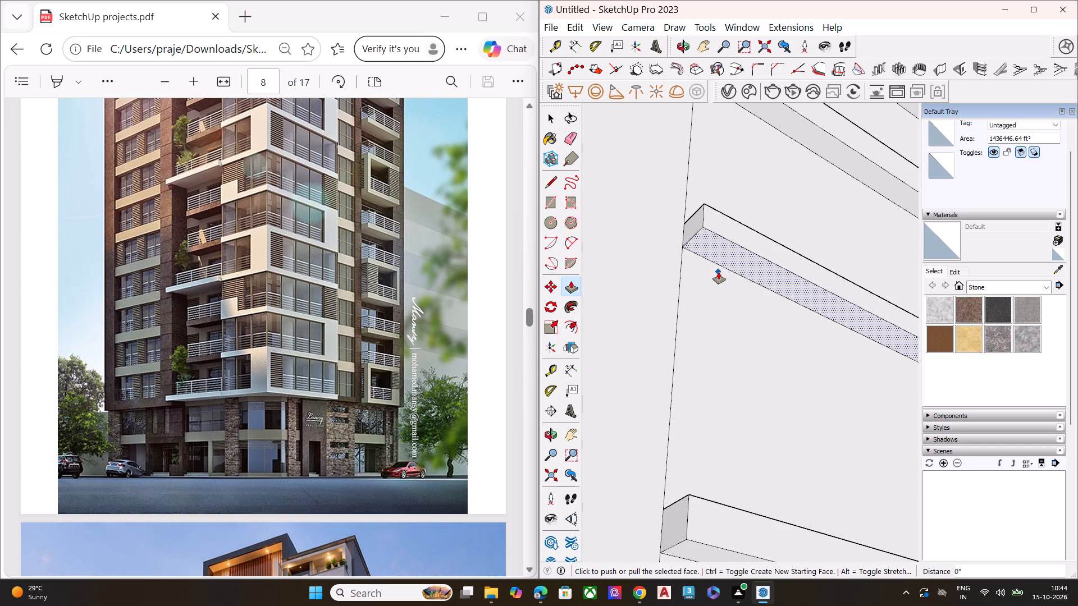
key(space)
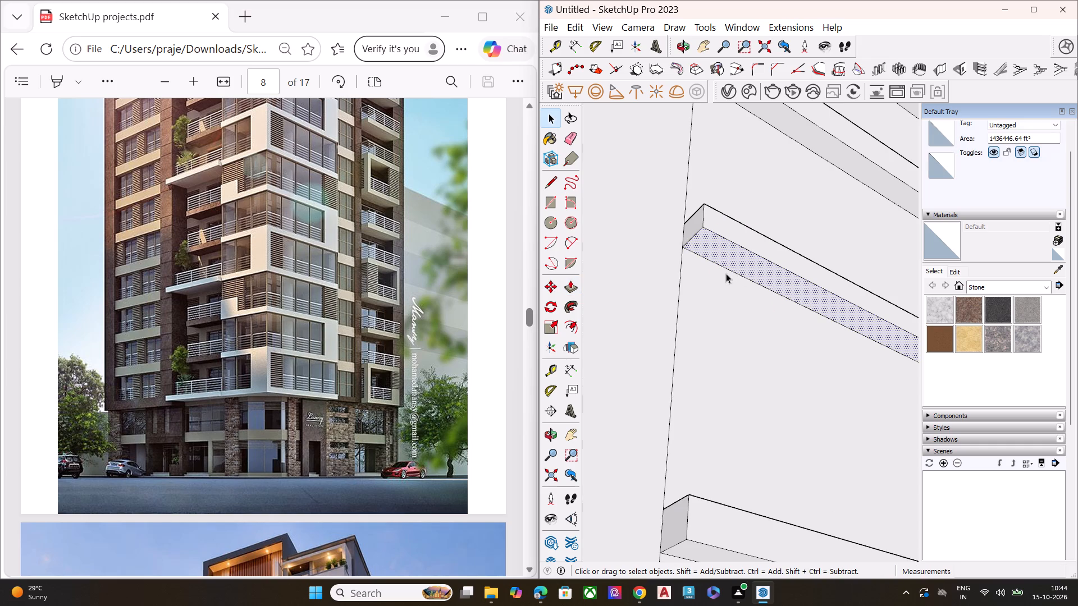
click(726, 273)
click(731, 262)
Repeat the same push distance on the underside of the fifth right-hand band from the bottom.
scroll(671, 307, down, 8)
click(727, 204)
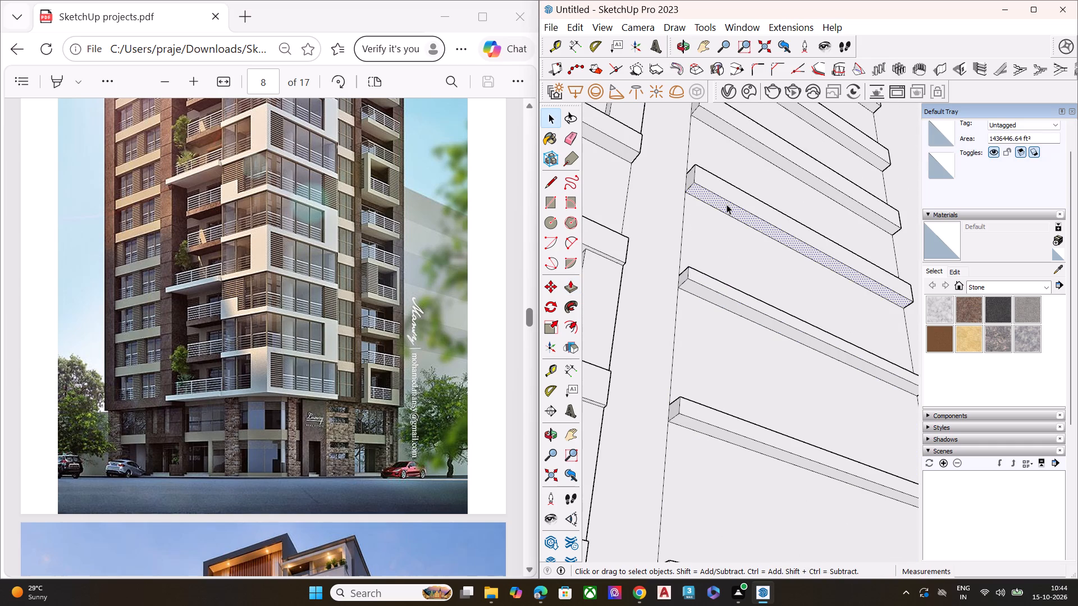
key(p)
double_click(727, 204)
scroll(723, 258, down, 5)
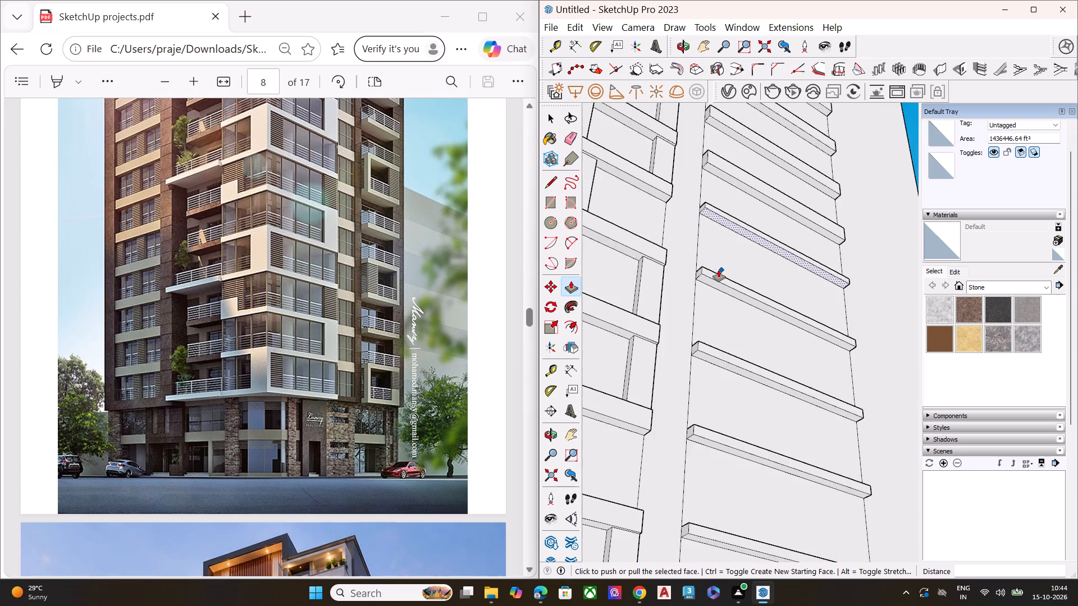
Repeat the same push distance on the underside of the sixth right-hand band from the bottom.
middle_drag(715, 265, 718, 451)
middle_drag(726, 238, 723, 170)
scroll(722, 152, up, 7)
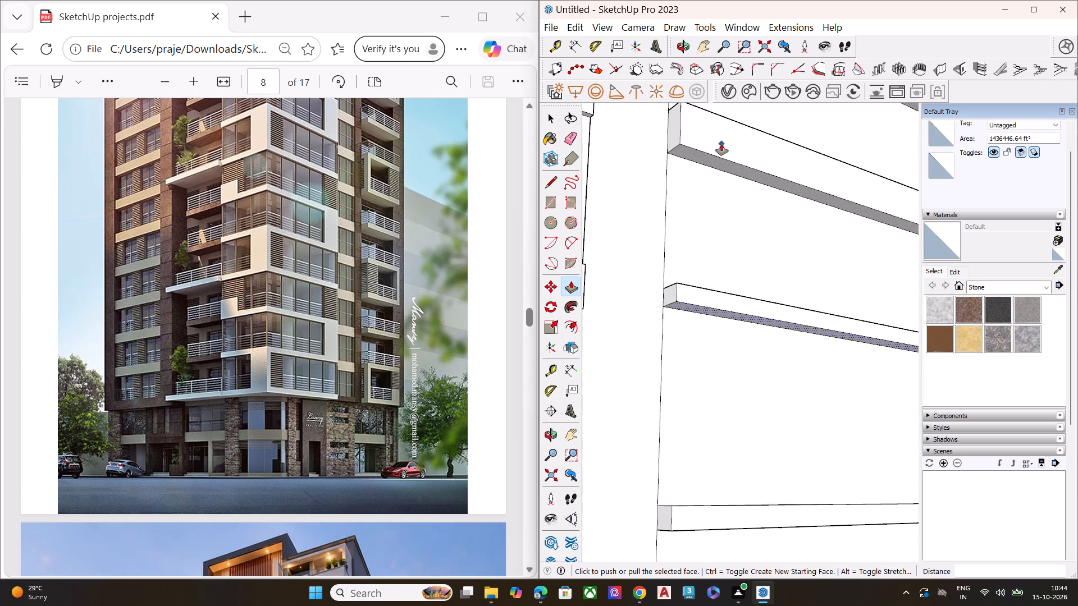
scroll(721, 144, up, 9)
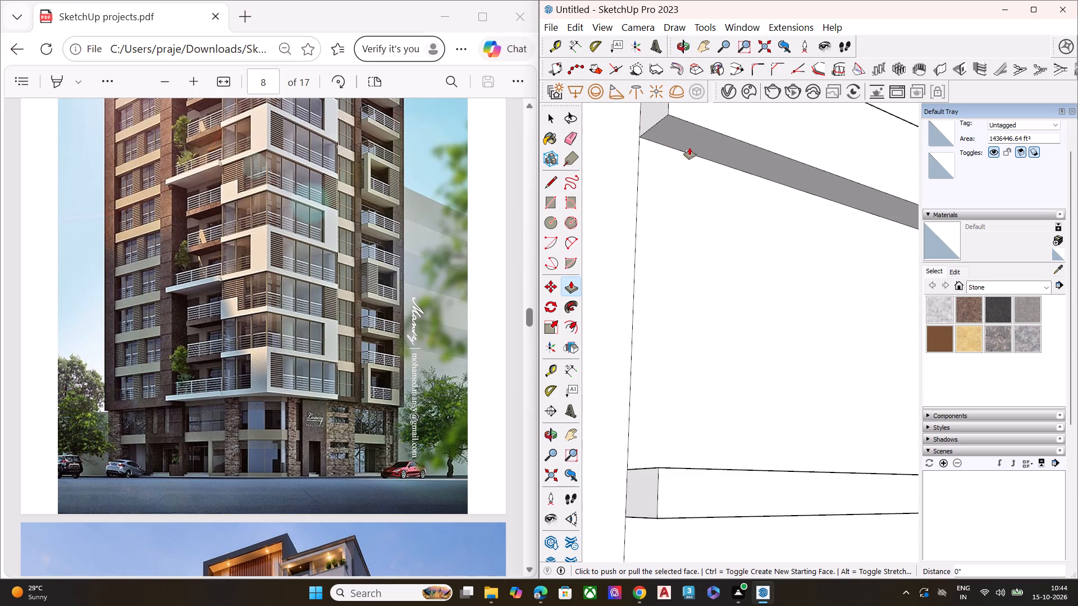
key(space)
click(688, 147)
key(p)
double_click(694, 139)
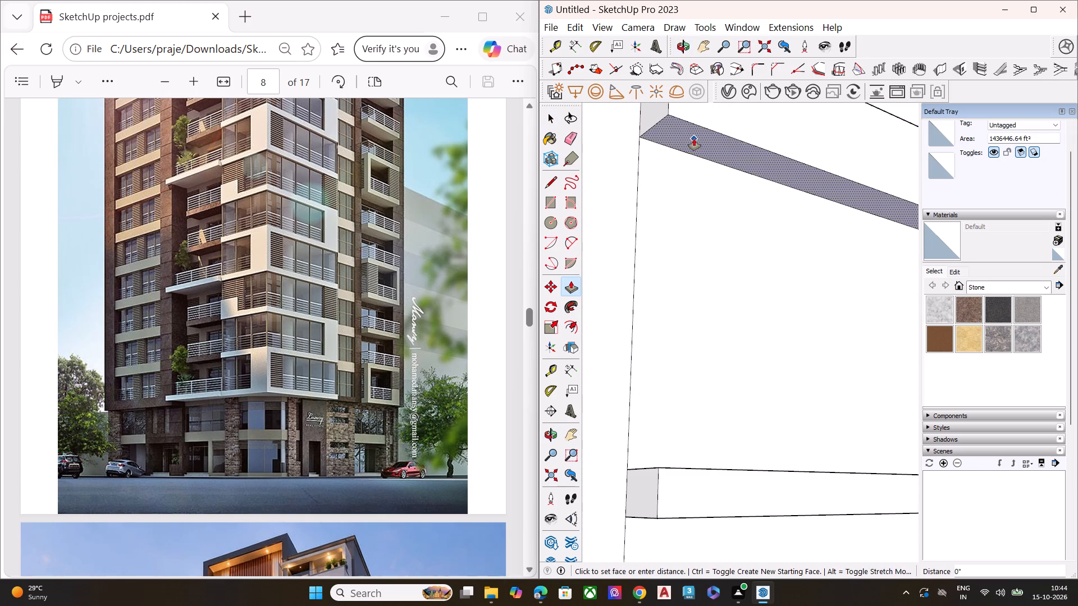
scroll(682, 178, down, 15)
Push the underside of the sixth right-hand band from the bottom up by a further 49' or so.
middle_drag(673, 239, 698, 255)
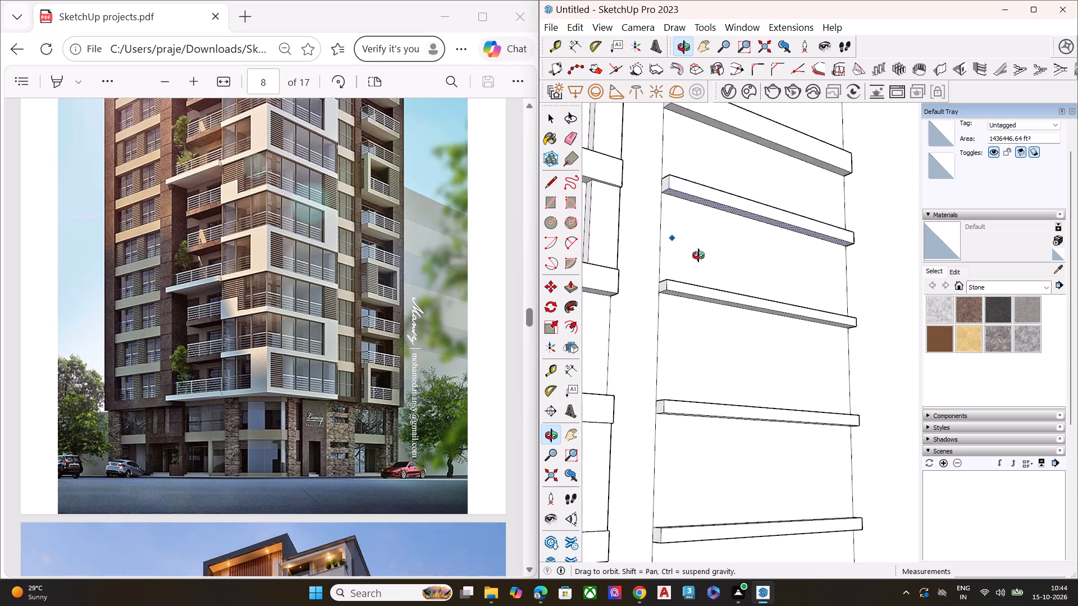
middle_drag(698, 255, 828, 274)
scroll(746, 213, up, 3)
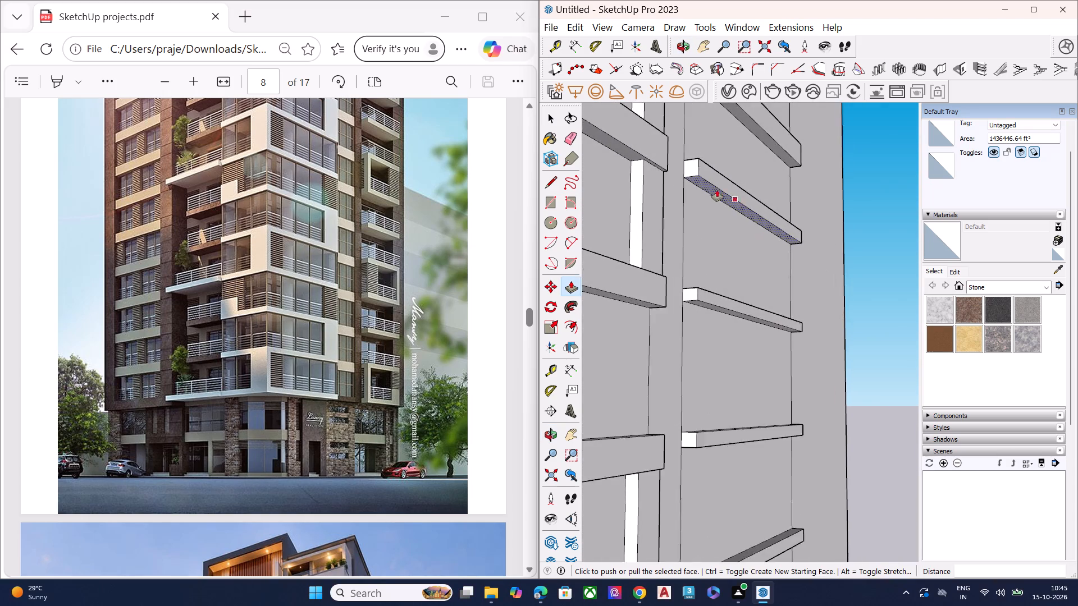
scroll(717, 190, up, 5)
click(673, 167)
click(675, 161)
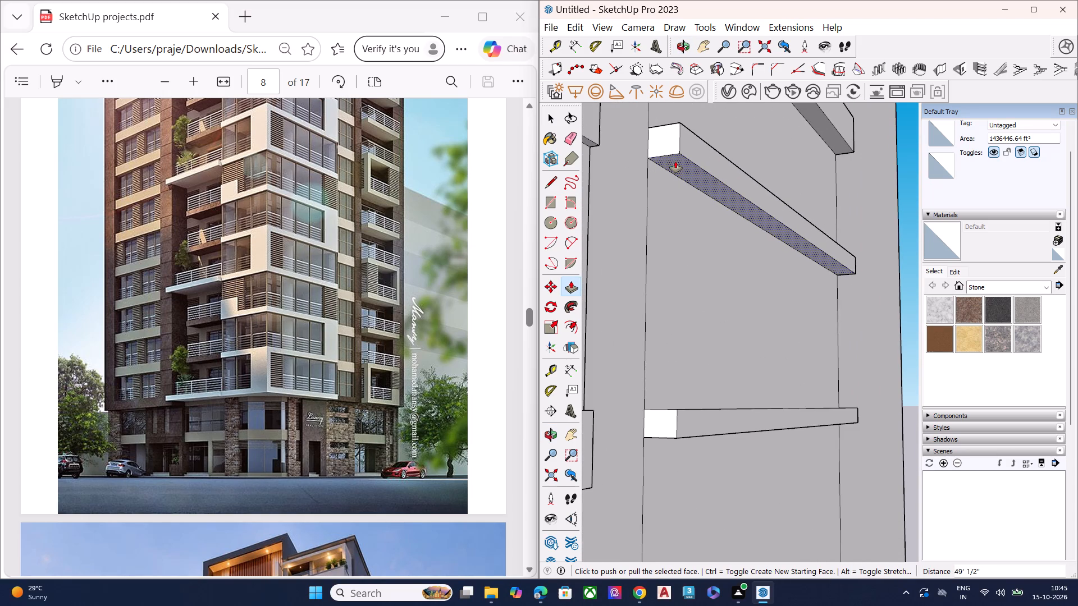
Repeat the last push of about 49' on the underside of the seventh right-hand band from the bottom.
scroll(668, 195, down, 7)
scroll(684, 141, up, 1)
scroll(695, 203, down, 8)
scroll(695, 135, up, 10)
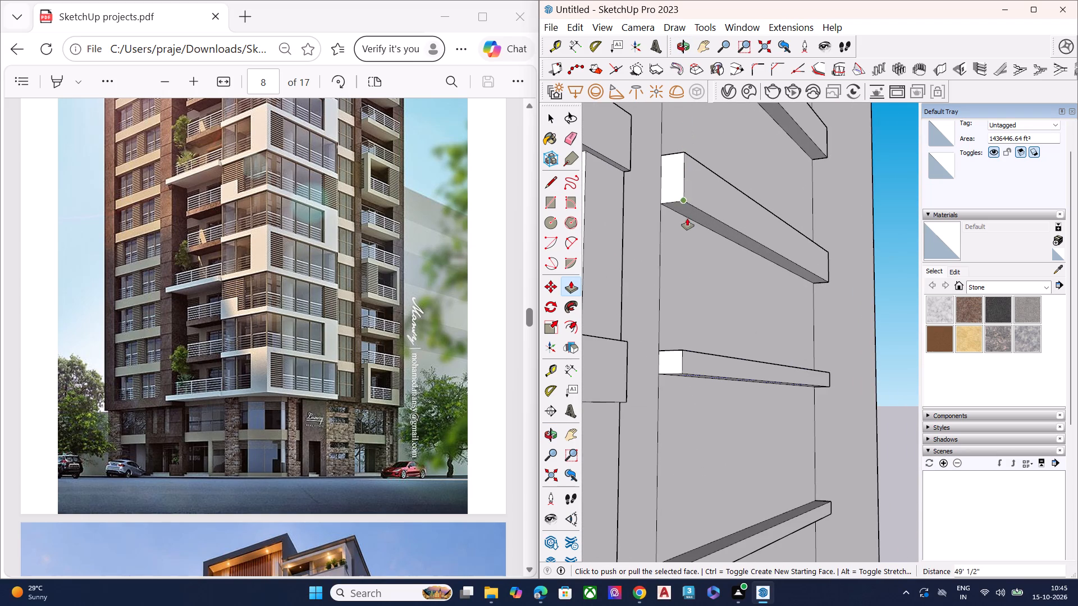
key(space)
click(685, 206)
key(p)
double_click(685, 206)
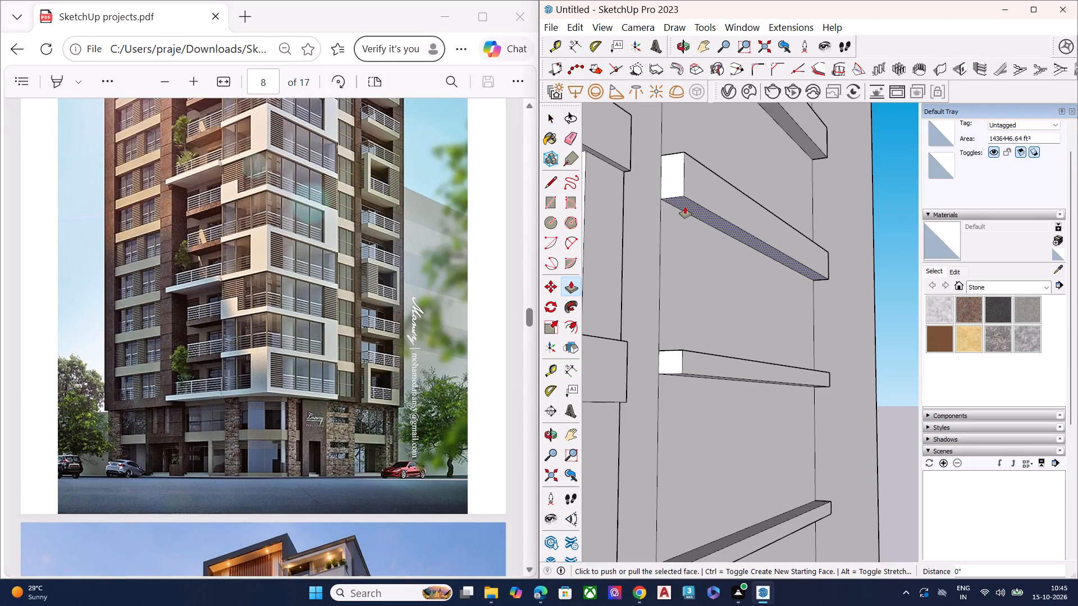
Undo the last push on the underside of the seventh right-hand band from the bottom.
key(space)
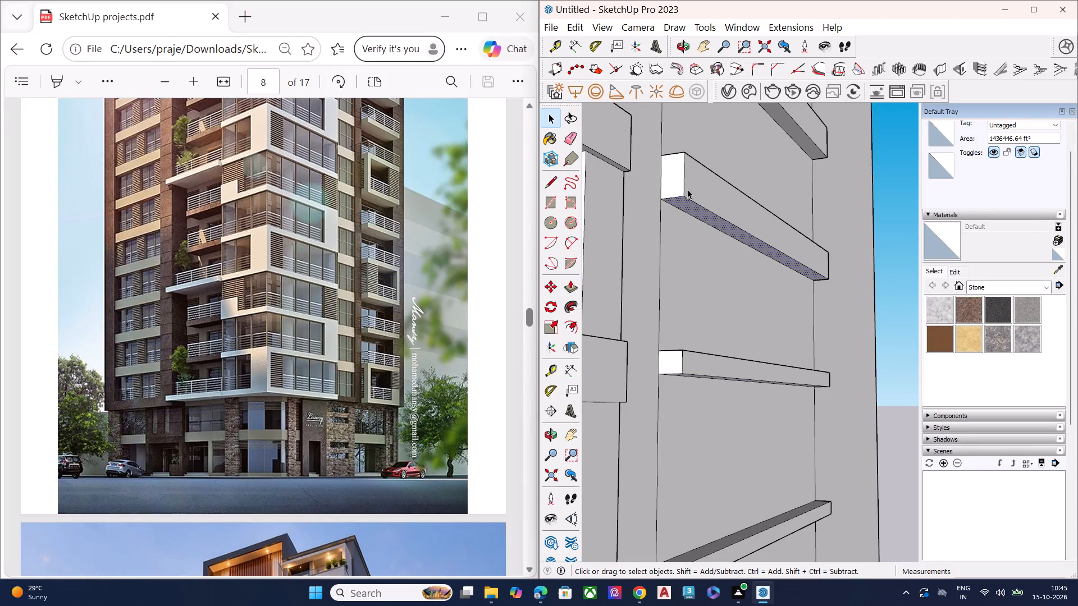
key(l)
key(ctrl+z)
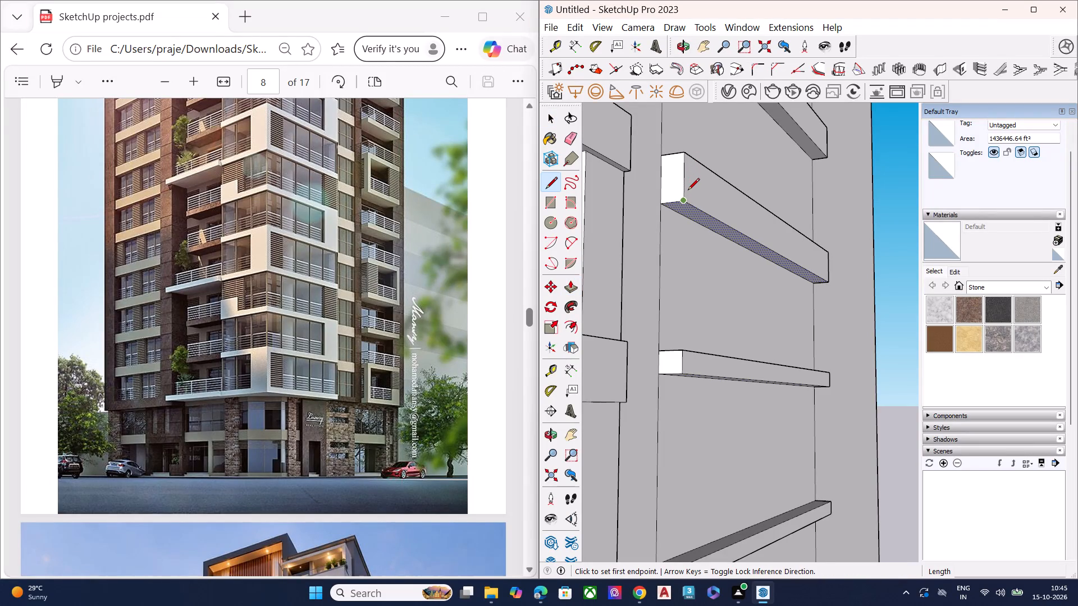
Draw a short guide line from the midpoint of the seventh right-hand band's vertical corner edge onto its front face.
key(space)
key(l)
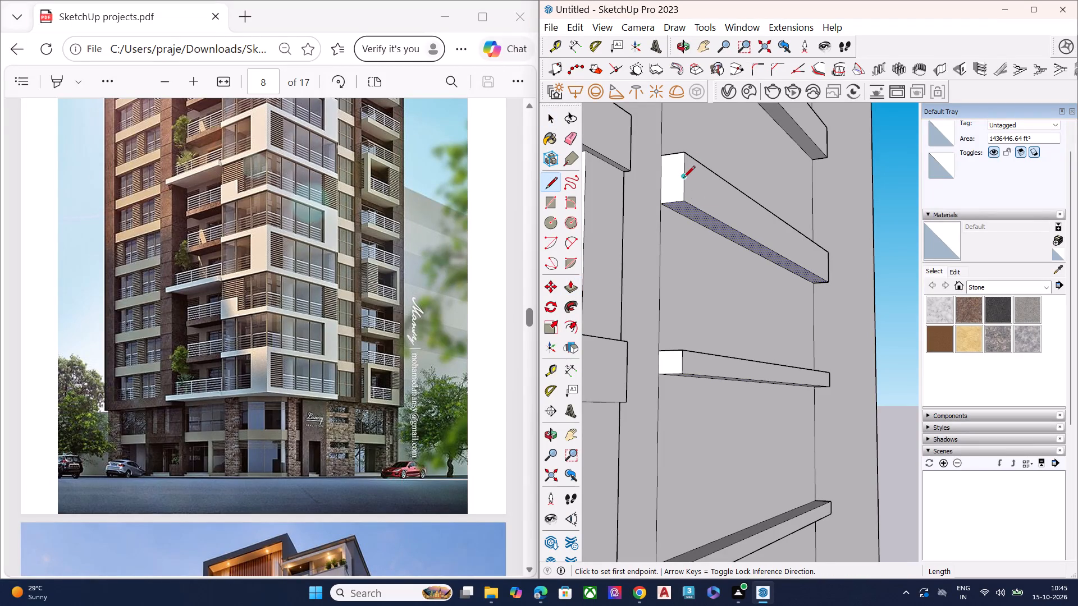
click(685, 177)
click(691, 180)
middle_drag(694, 181, 556, 265)
scroll(590, 236, up, 5)
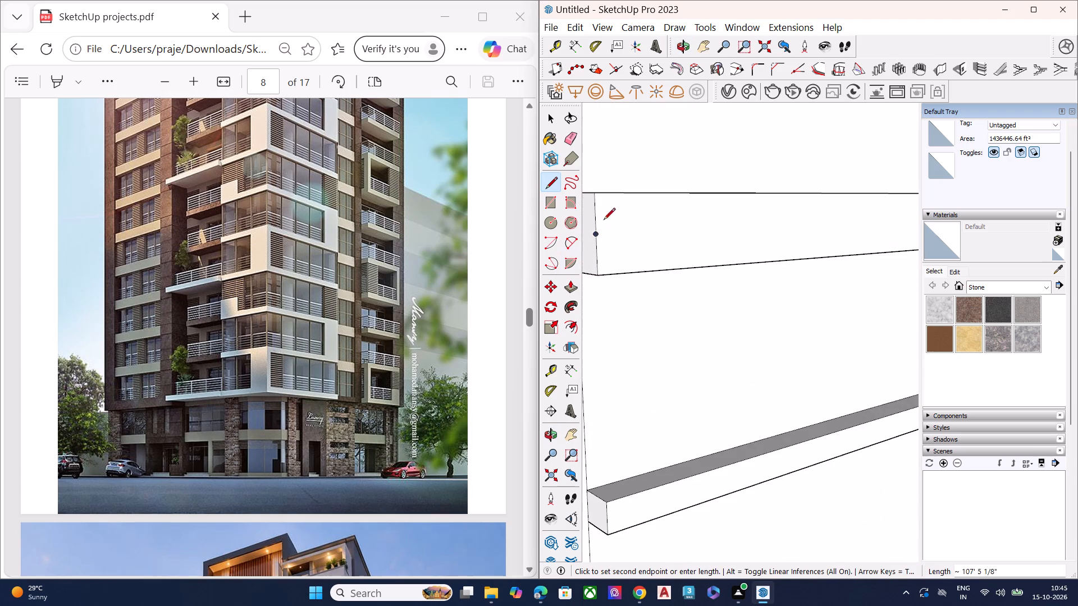
click(607, 235)
key(space)
Push the underside of the seventh right-hand band up about 258' to the level of the short guide line.
middle_drag(607, 246, 644, 182)
scroll(628, 236, up, 3)
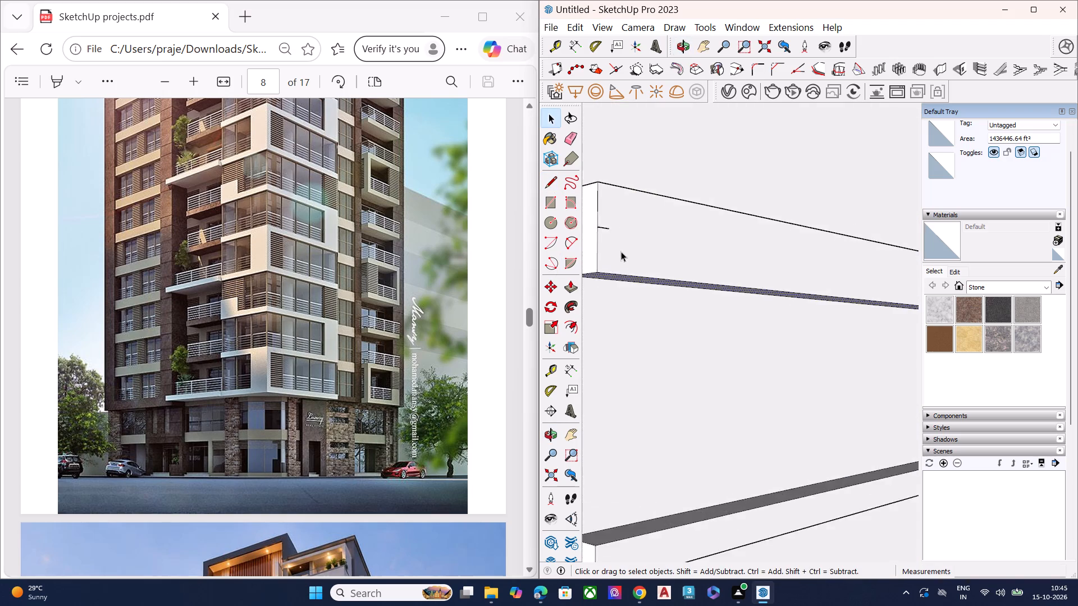
scroll(621, 251, up, 2)
scroll(620, 251, down, 1)
scroll(620, 251, up, 1)
scroll(620, 251, down, 1)
scroll(620, 251, up, 1)
middle_drag(657, 209, 821, 90)
scroll(821, 90, up, 1)
scroll(782, 151, down, 5)
scroll(692, 260, up, 5)
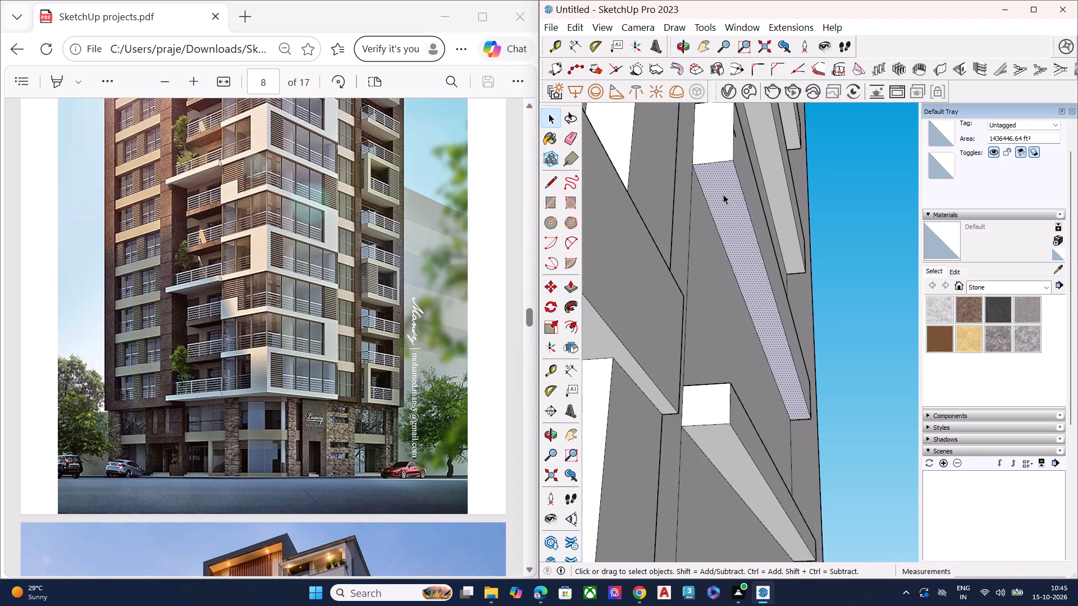
key(p)
click(733, 154)
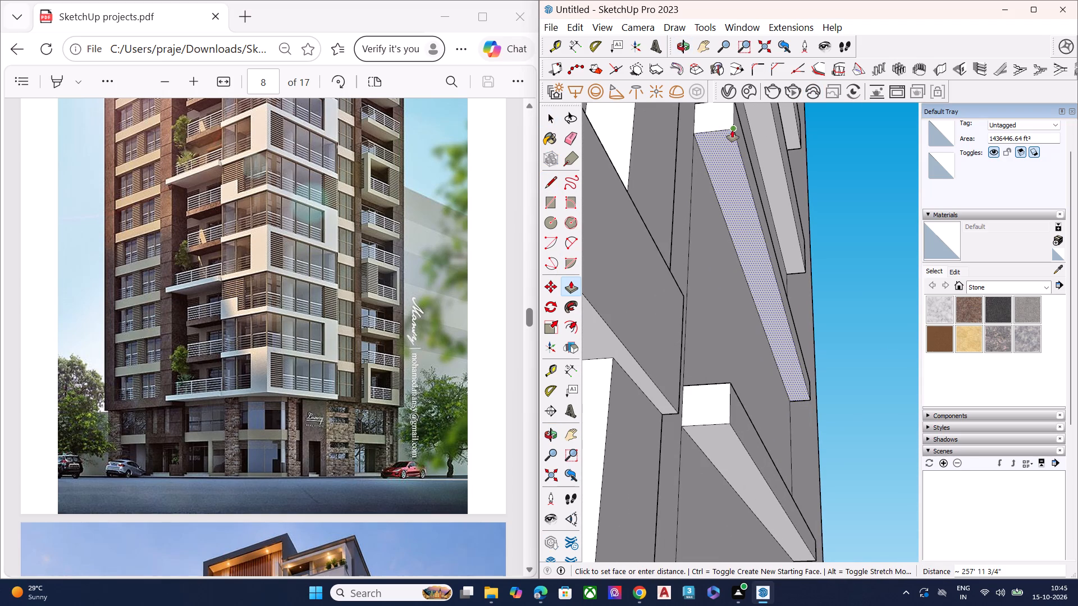
click(732, 130)
Repeat the same push distance on the underside of the eighth right-hand band from the bottom.
scroll(687, 186, down, 5)
scroll(682, 194, up, 1)
scroll(682, 194, down, 3)
middle_drag(720, 148, 685, 246)
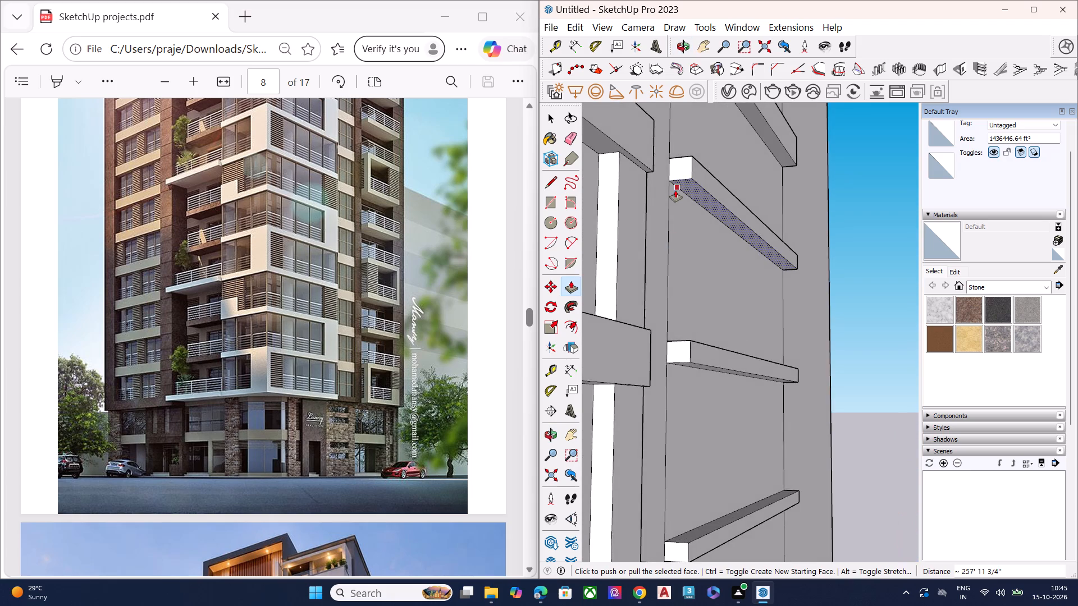
scroll(675, 190, down, 18)
scroll(703, 163, up, 1)
scroll(702, 149, down, 1)
scroll(702, 148, up, 12)
scroll(666, 316, up, 5)
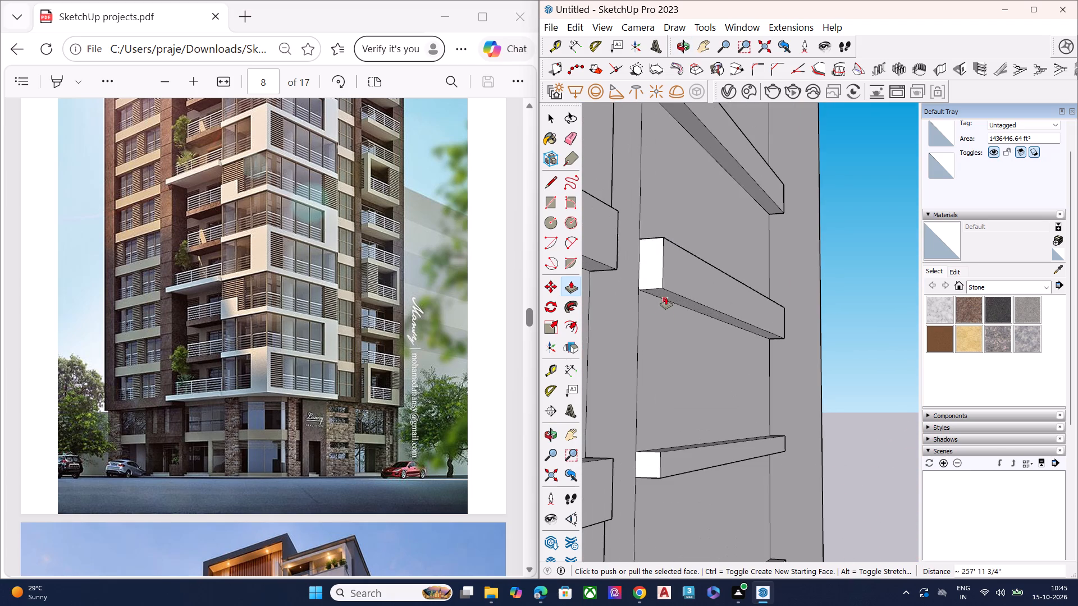
middle_drag(666, 291, 689, 248)
key(space)
click(694, 279)
key(p)
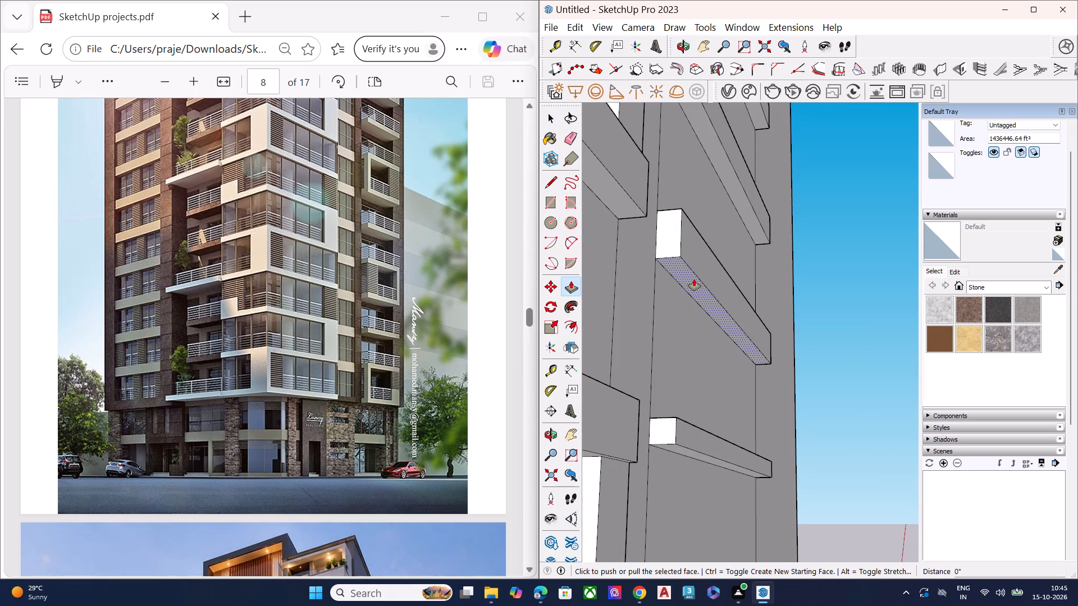
double_click(694, 279)
Repeat the same push distance on the underside of the ninth right-hand band from the bottom.
scroll(688, 242, down, 6)
scroll(678, 265, up, 2)
scroll(678, 267, down, 2)
scroll(692, 166, up, 8)
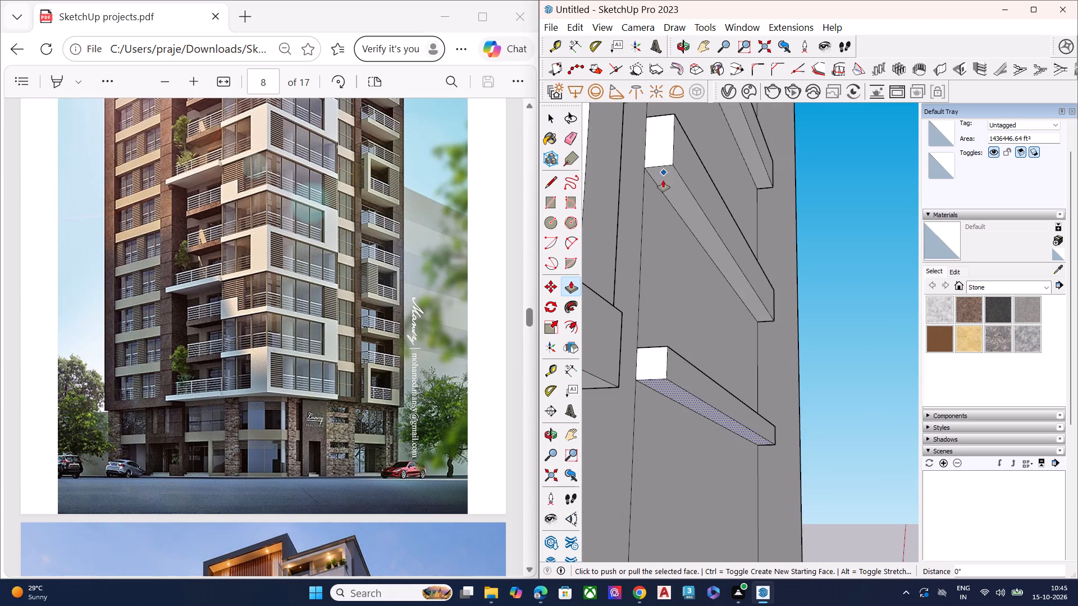
key(space)
click(669, 180)
key(p)
double_click(669, 180)
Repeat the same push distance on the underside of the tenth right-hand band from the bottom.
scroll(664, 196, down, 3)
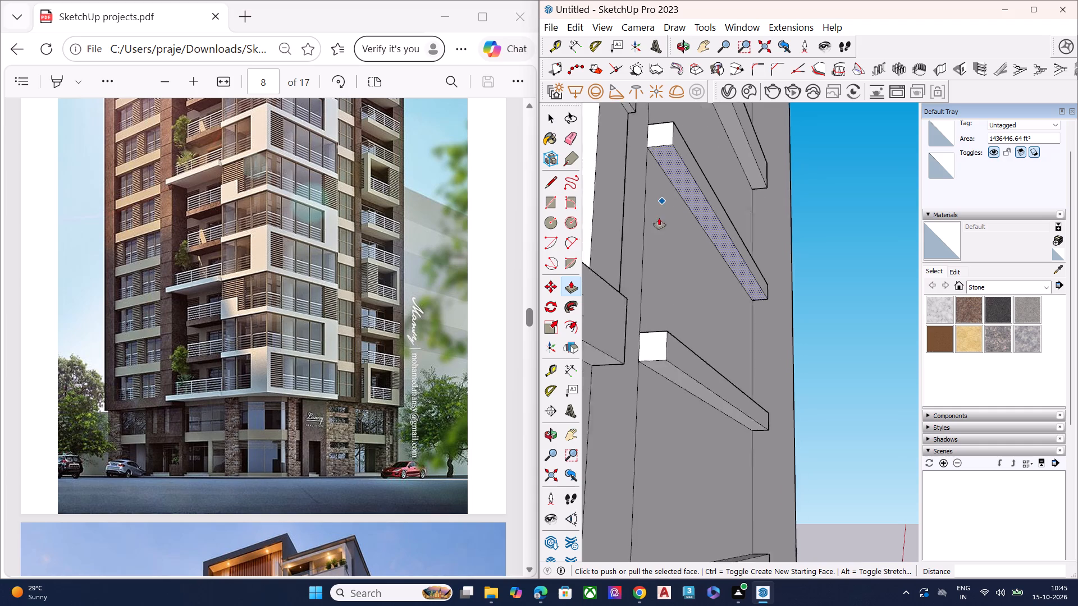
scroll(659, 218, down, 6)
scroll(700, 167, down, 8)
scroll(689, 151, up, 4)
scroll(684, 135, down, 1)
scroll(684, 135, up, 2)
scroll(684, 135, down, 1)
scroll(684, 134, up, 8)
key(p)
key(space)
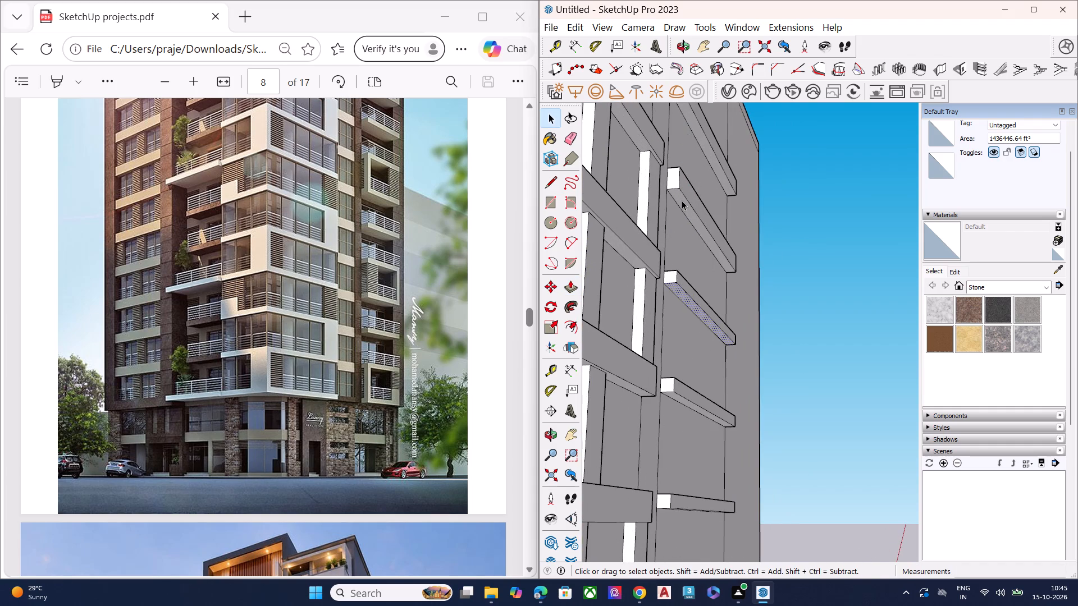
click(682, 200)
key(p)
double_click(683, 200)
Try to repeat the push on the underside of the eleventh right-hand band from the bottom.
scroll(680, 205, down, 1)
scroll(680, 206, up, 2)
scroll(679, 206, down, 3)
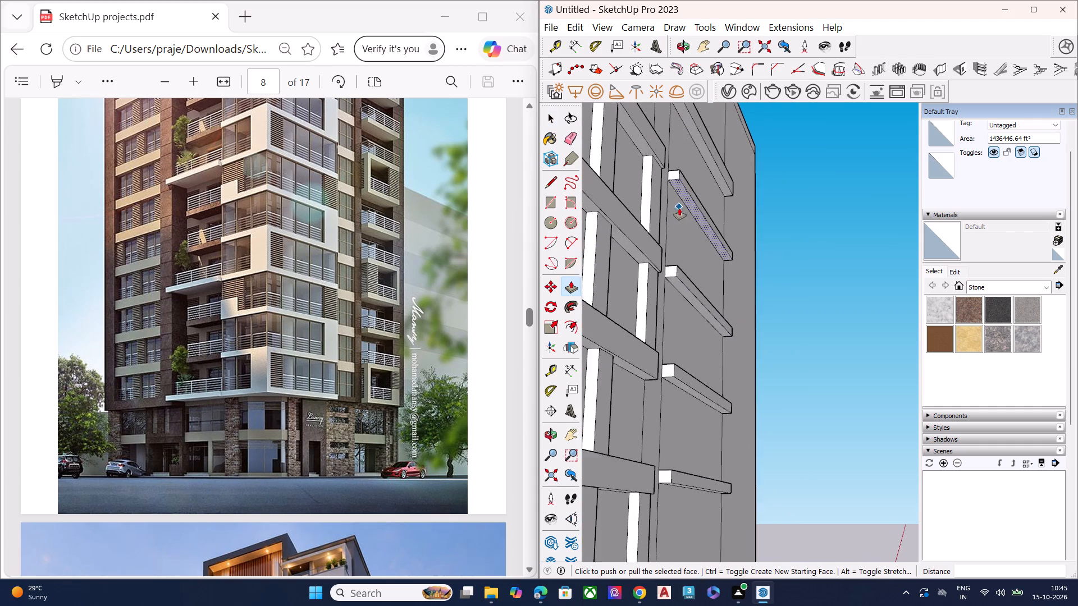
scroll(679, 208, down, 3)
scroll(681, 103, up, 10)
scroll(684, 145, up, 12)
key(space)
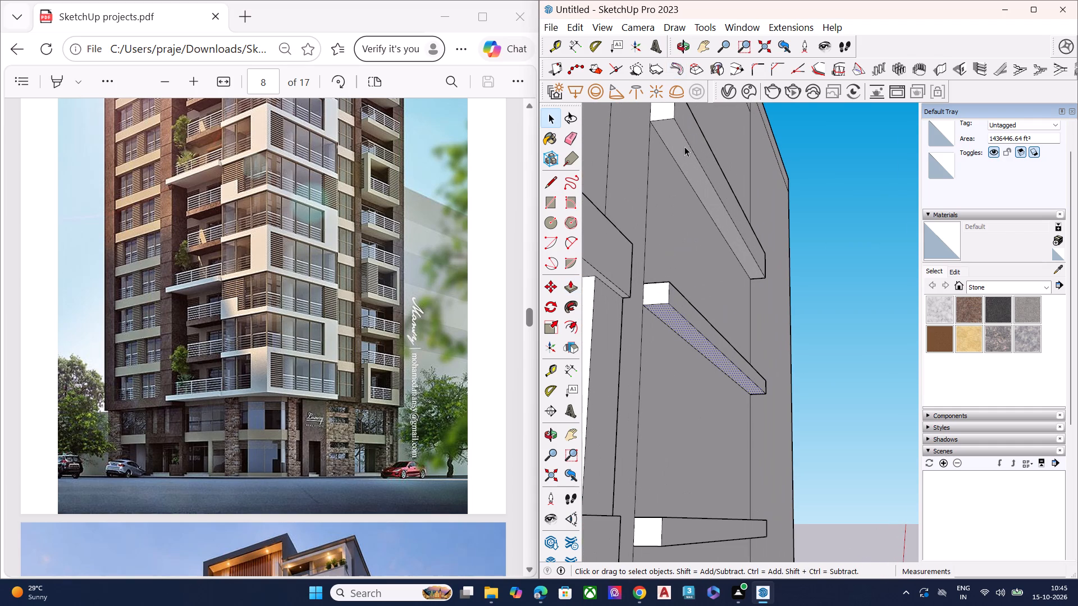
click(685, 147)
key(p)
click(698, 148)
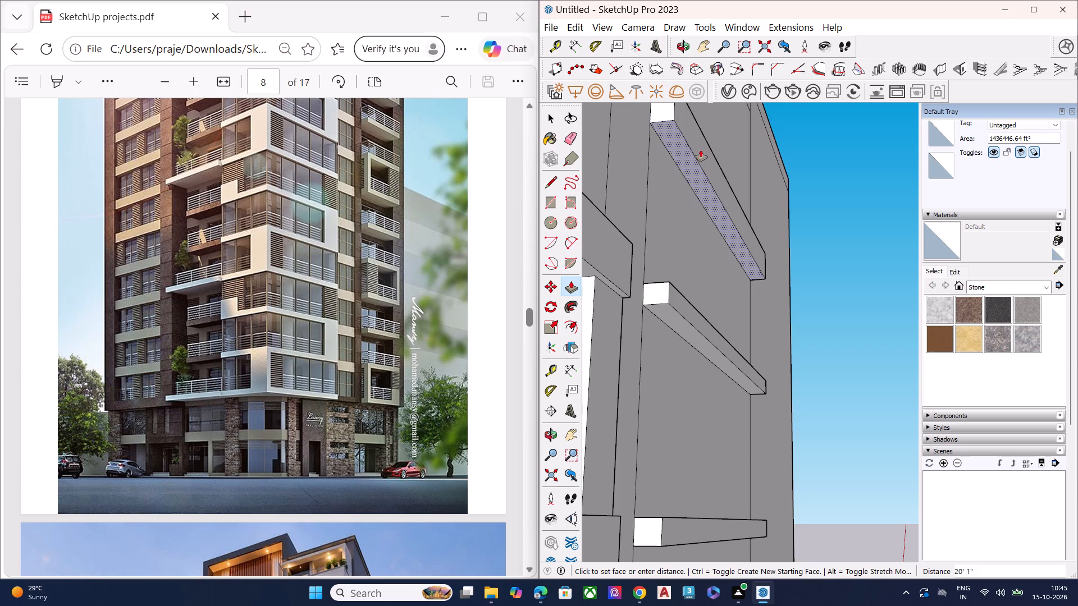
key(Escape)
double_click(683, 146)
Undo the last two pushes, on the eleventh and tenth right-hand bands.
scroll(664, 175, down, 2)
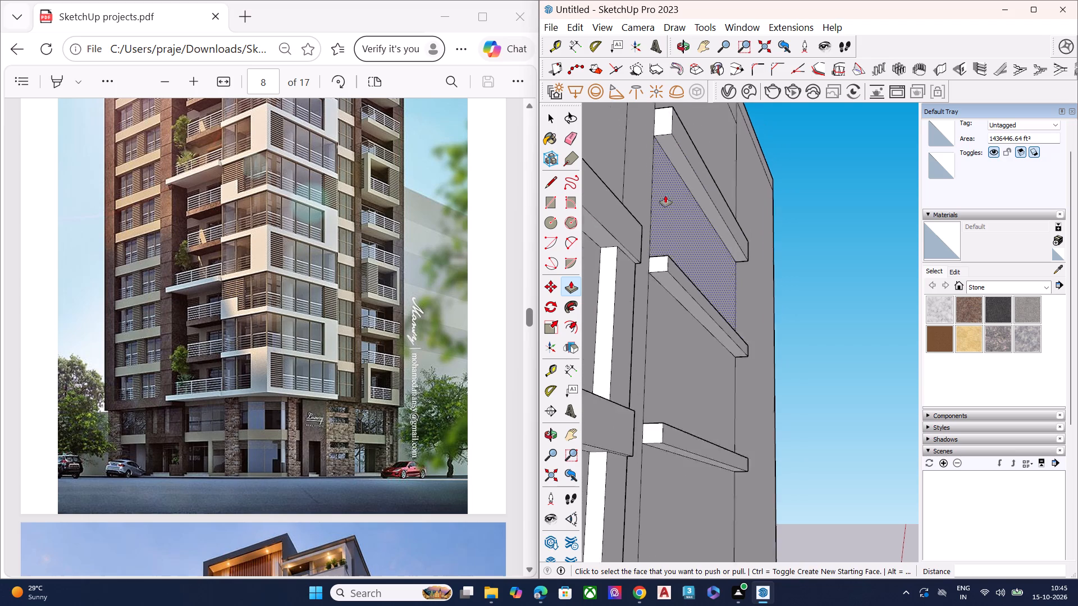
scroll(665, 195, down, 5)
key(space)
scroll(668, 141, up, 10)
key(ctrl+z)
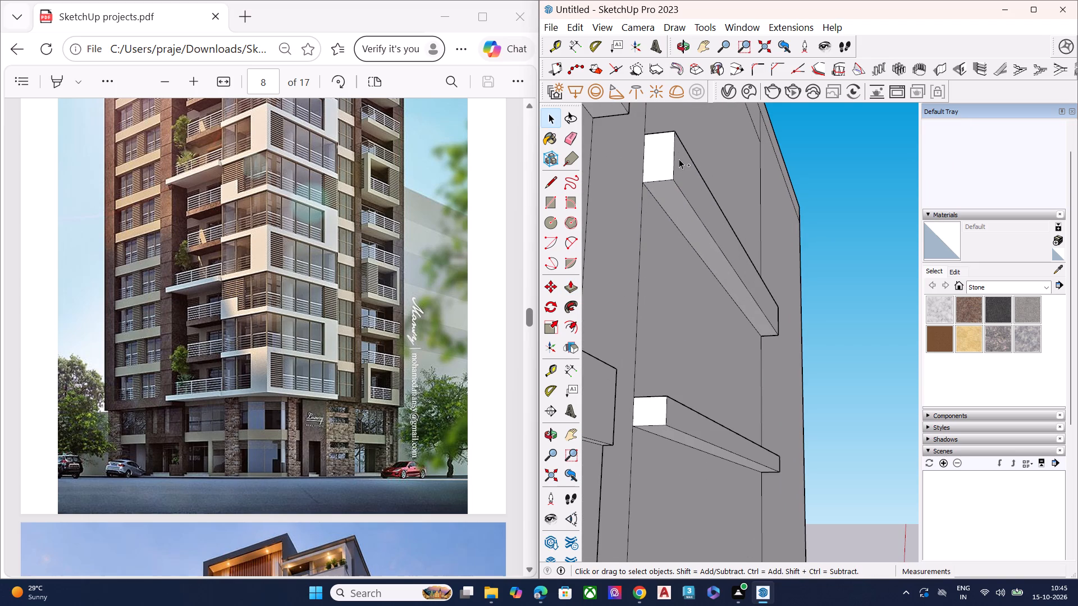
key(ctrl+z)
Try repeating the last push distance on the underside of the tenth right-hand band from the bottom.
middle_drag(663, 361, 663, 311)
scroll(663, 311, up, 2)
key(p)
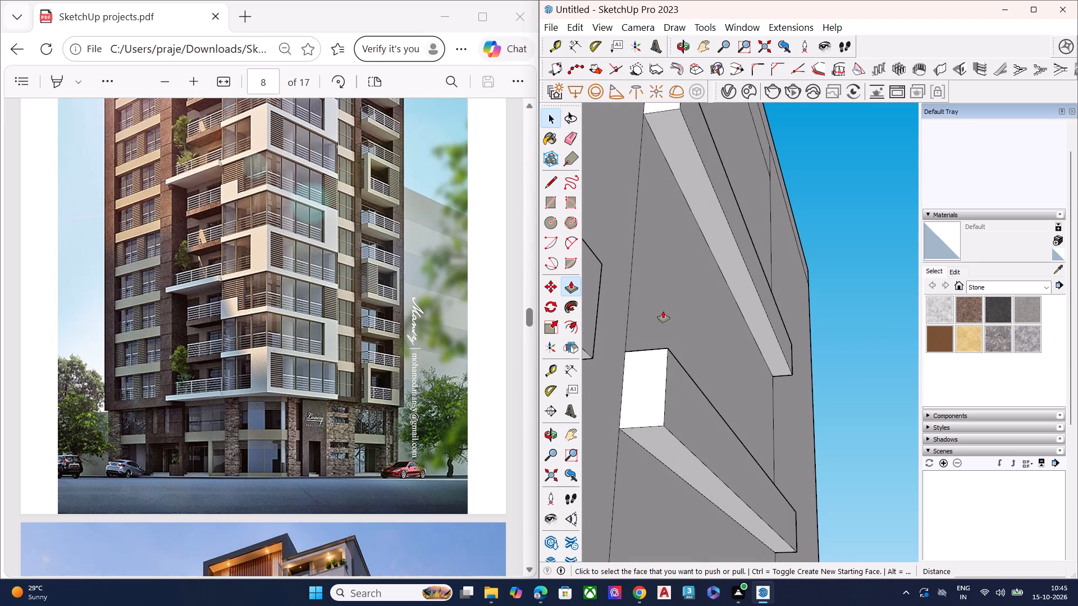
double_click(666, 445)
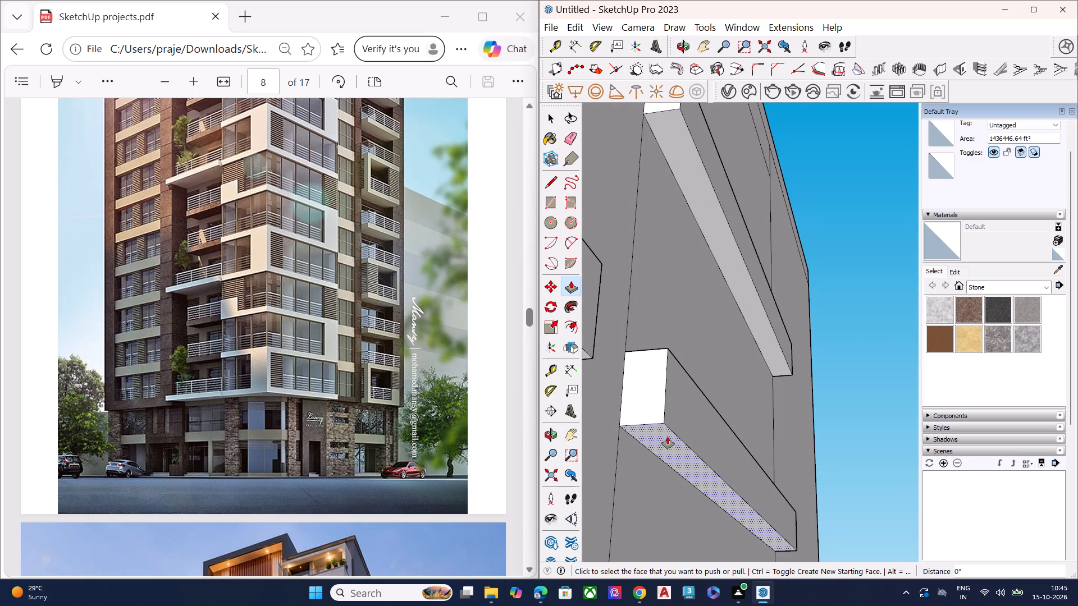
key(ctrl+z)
Draw a short guide line from the midpoint of the tenth right-hand band's vertical corner edge onto its front face.
key(space)
text(L)
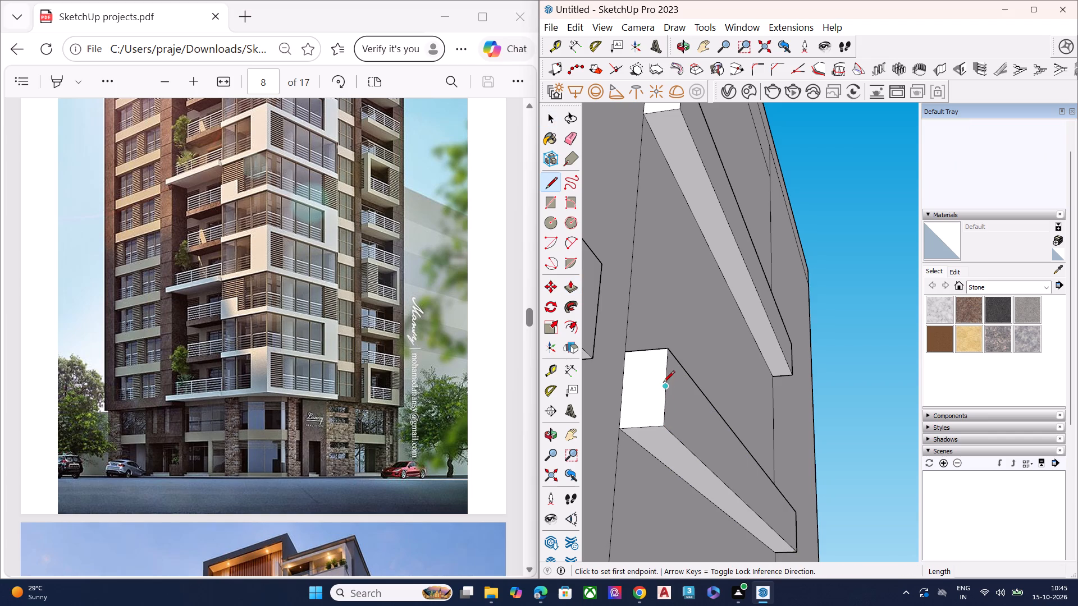
click(665, 388)
middle_drag(682, 390, 523, 505)
drag(585, 480, 670, 420)
scroll(601, 478, up, 1)
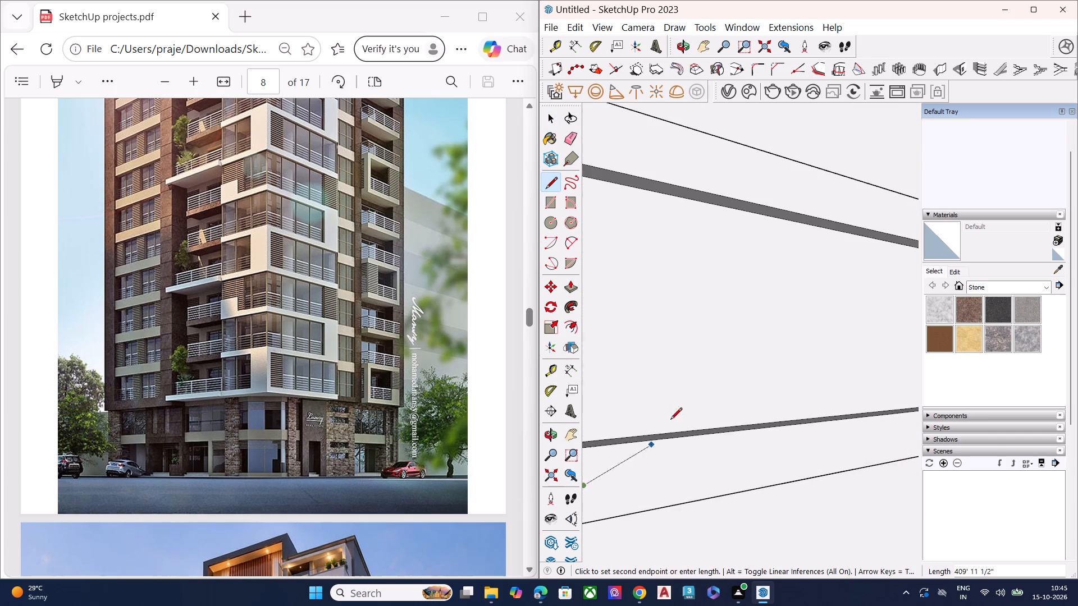
drag(670, 420, 692, 392)
scroll(689, 392, down, 1)
scroll(689, 392, up, 1)
scroll(689, 392, down, 5)
scroll(647, 448, up, 6)
scroll(667, 452, down, 1)
key(ctrl+z)
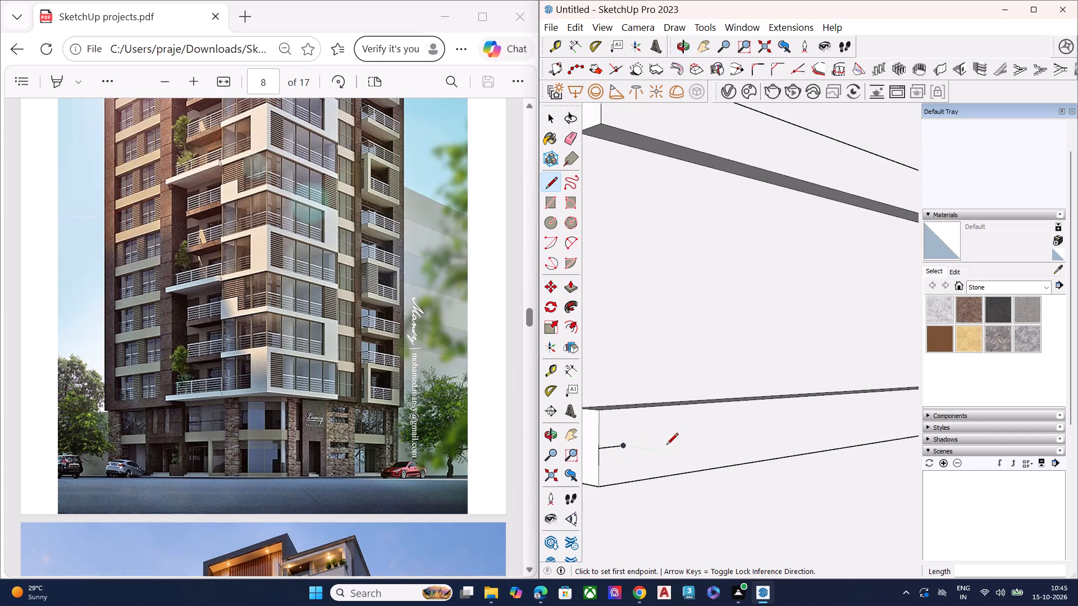
ctrl+scroll(673, 436, down, 6)
scroll(646, 459, up, 5)
key(space)
Push the underside of the tenth right-hand band up about 178' towards the short guide line.
scroll(688, 404, down, 7)
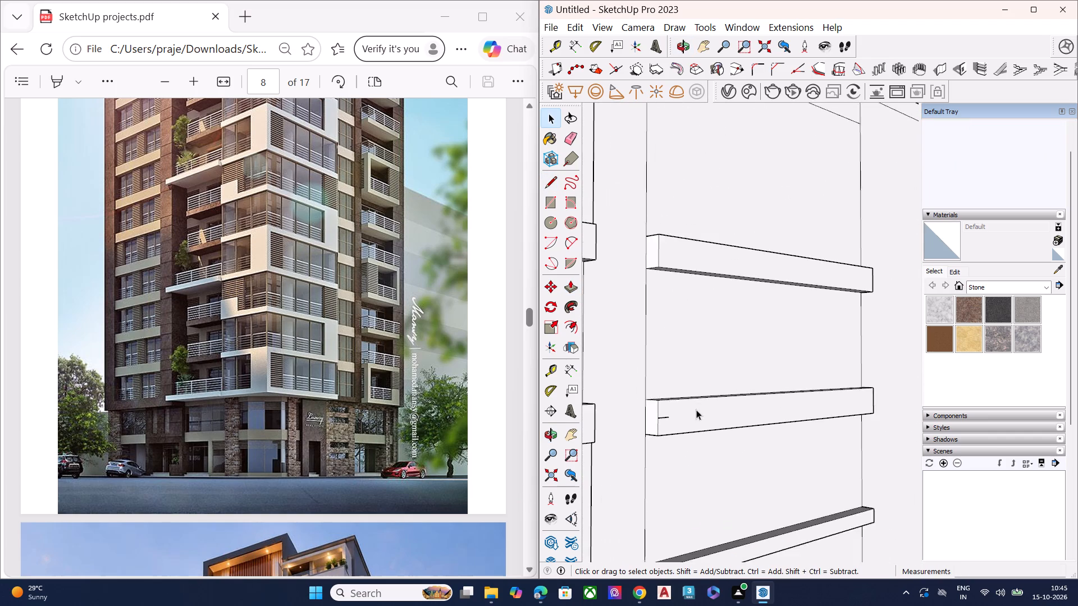
scroll(669, 272, up, 3)
middle_drag(668, 463, 740, 246)
scroll(679, 388, up, 3)
click(677, 393)
key(p)
double_click(677, 388)
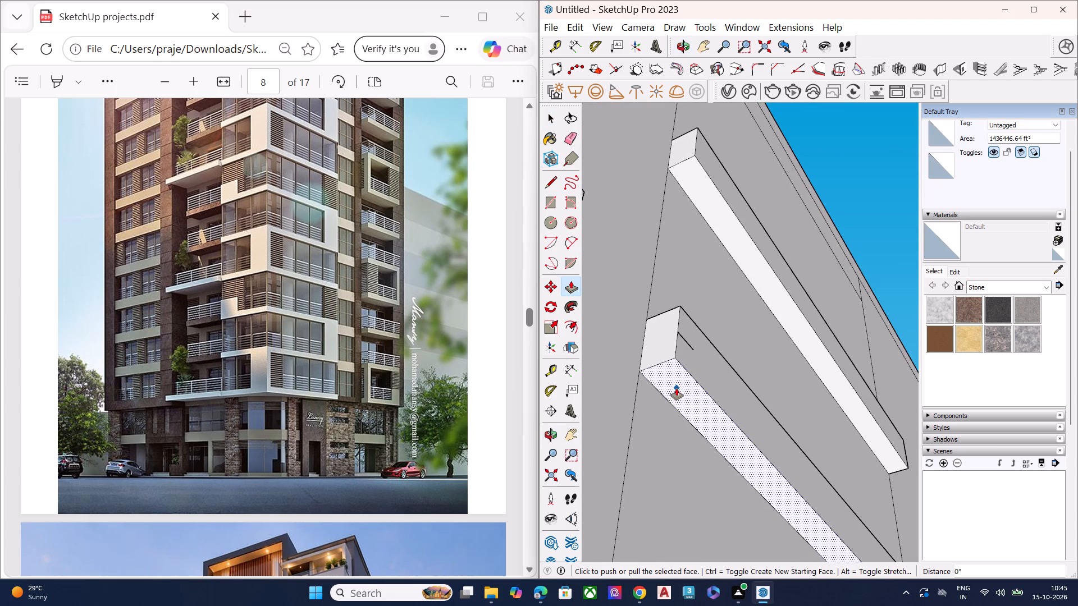
click(671, 354)
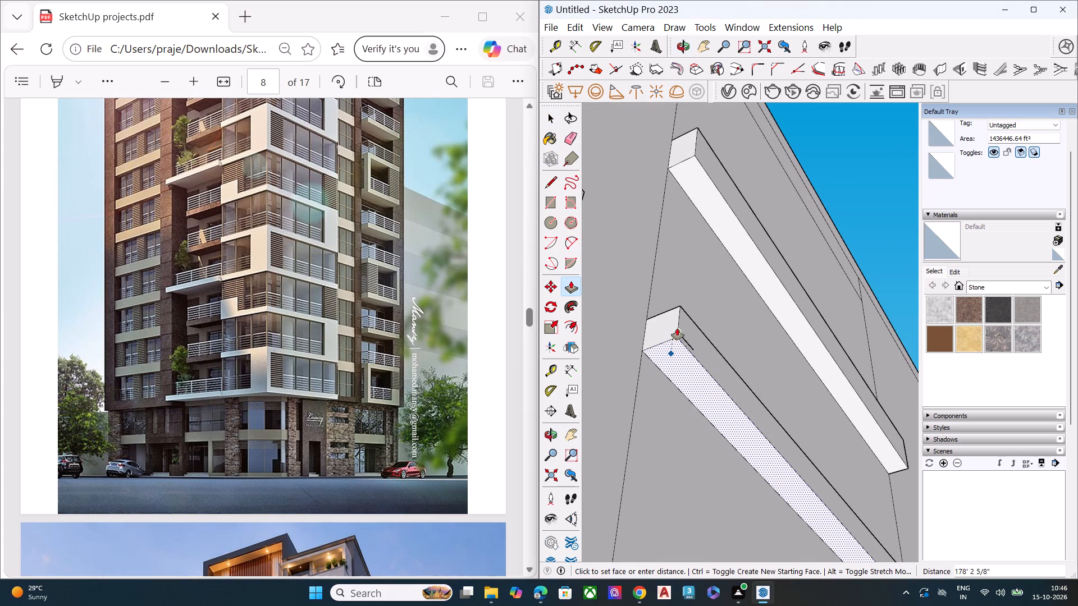
scroll(679, 332, up, 5)
scroll(679, 332, down, 2)
scroll(679, 332, up, 4)
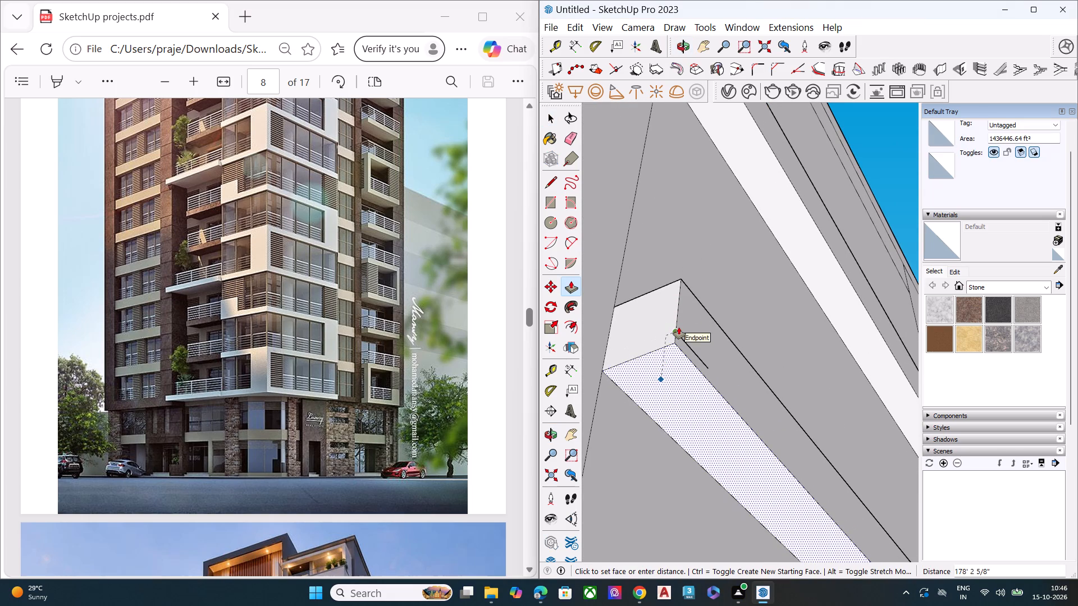
click(679, 327)
Push the underside of the tenth right-hand band up by a further 48' or so to meet the guide line.
middle_drag(694, 351, 626, 439)
scroll(626, 439, up, 6)
middle_drag(704, 332, 705, 366)
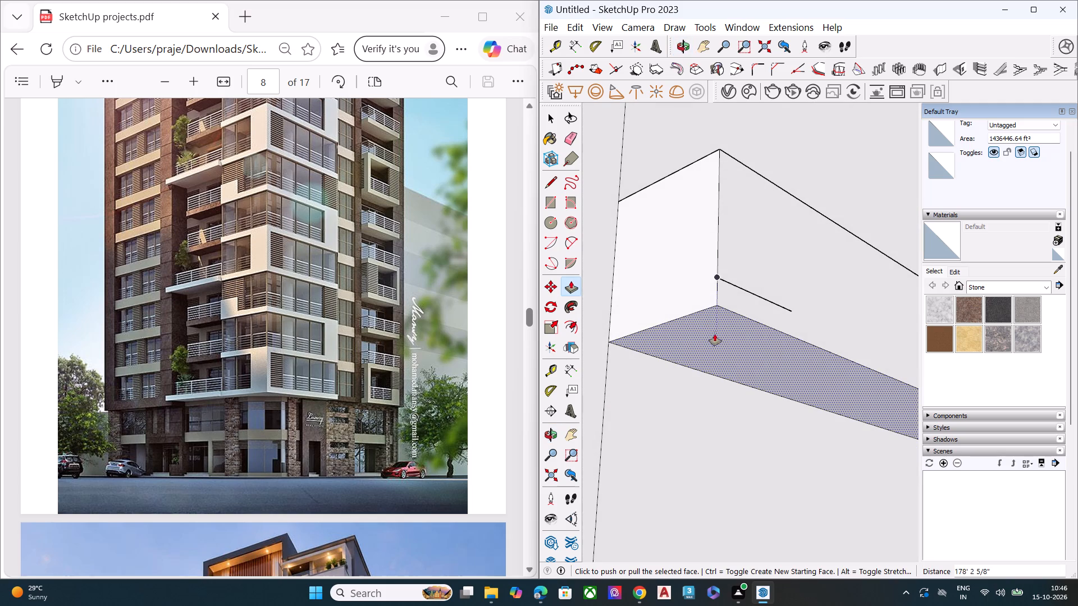
click(715, 306)
click(720, 277)
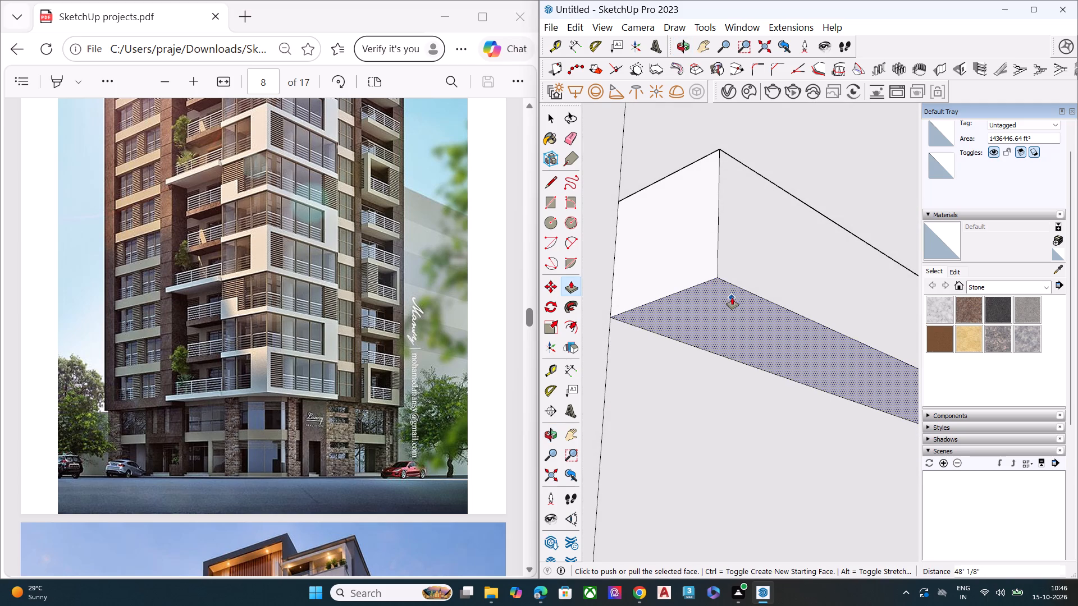
Turn on the display of the model's hidden back edges.
middle_drag(732, 297, 766, 252)
scroll(780, 230, up, 1)
key(space)
scroll(709, 265, down, 10)
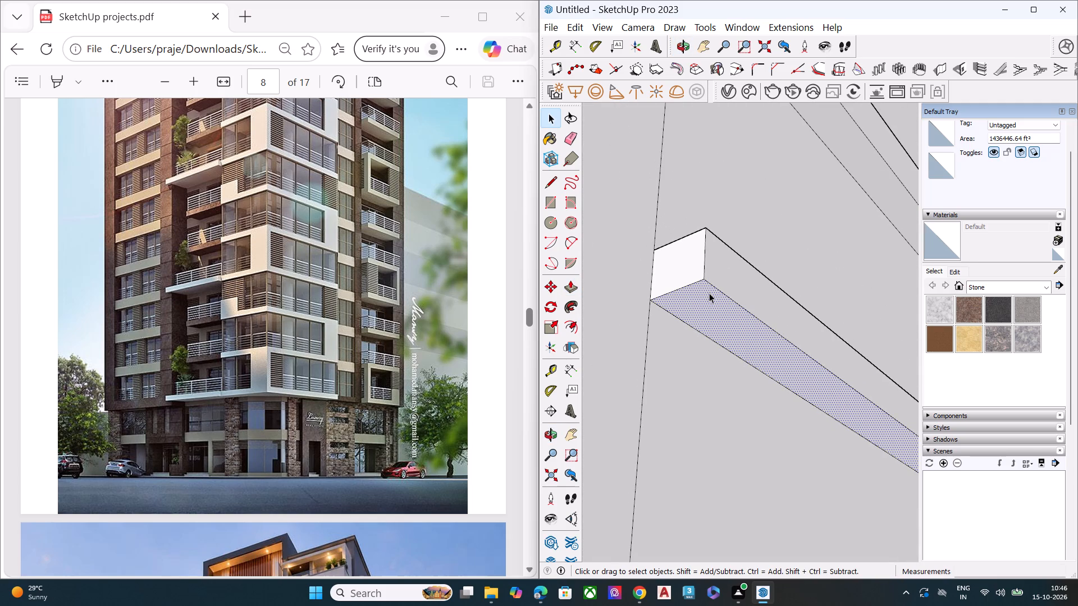
scroll(702, 297, down, 16)
scroll(709, 206, up, 9)
scroll(711, 201, down, 1)
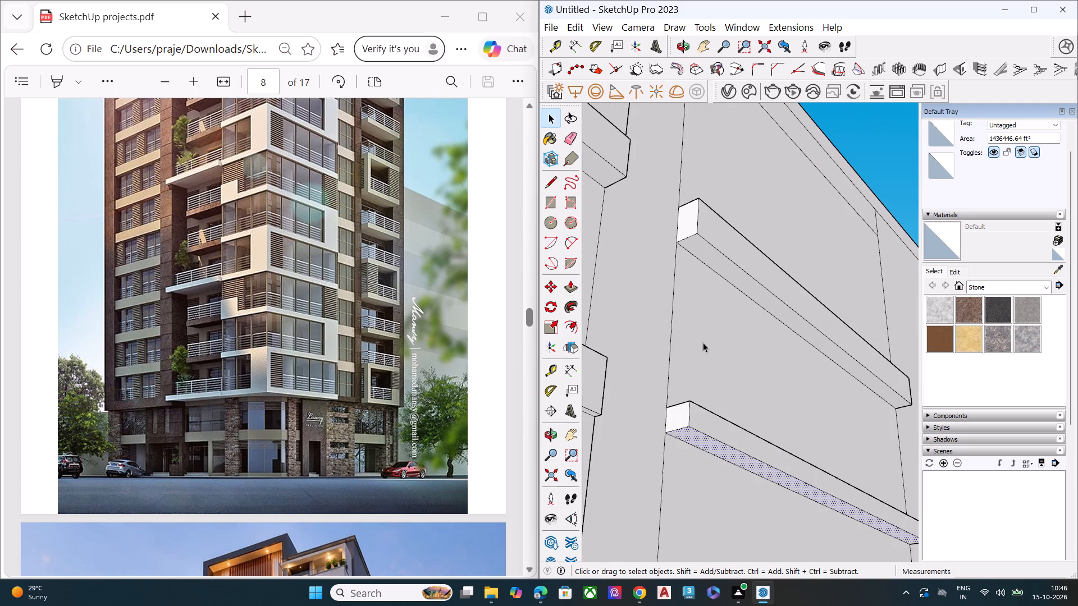
scroll(704, 460, down, 1)
scroll(698, 457, up, 8)
key(space)
key(k)
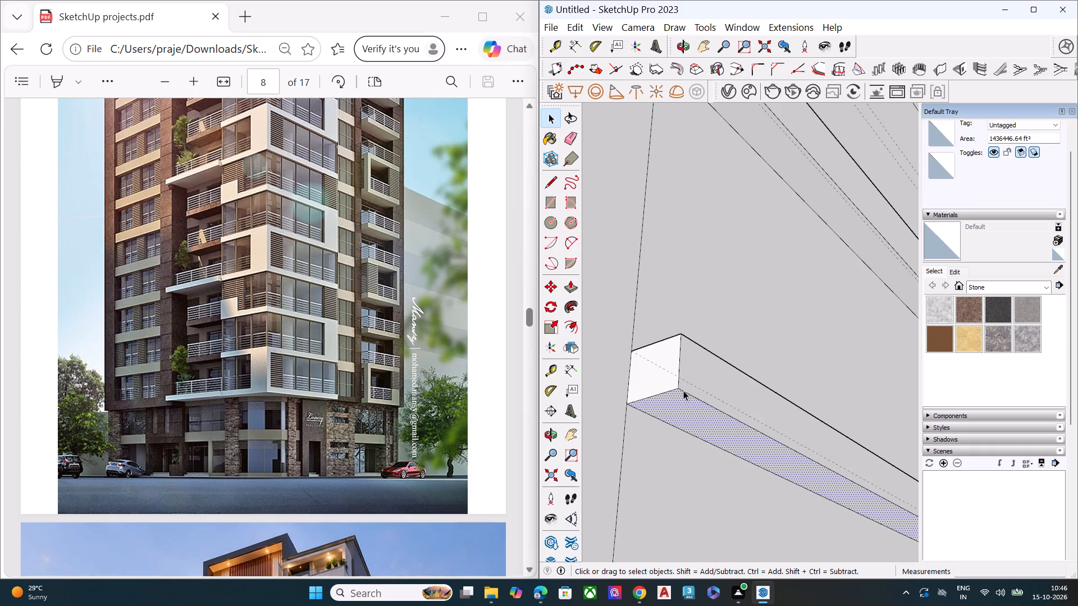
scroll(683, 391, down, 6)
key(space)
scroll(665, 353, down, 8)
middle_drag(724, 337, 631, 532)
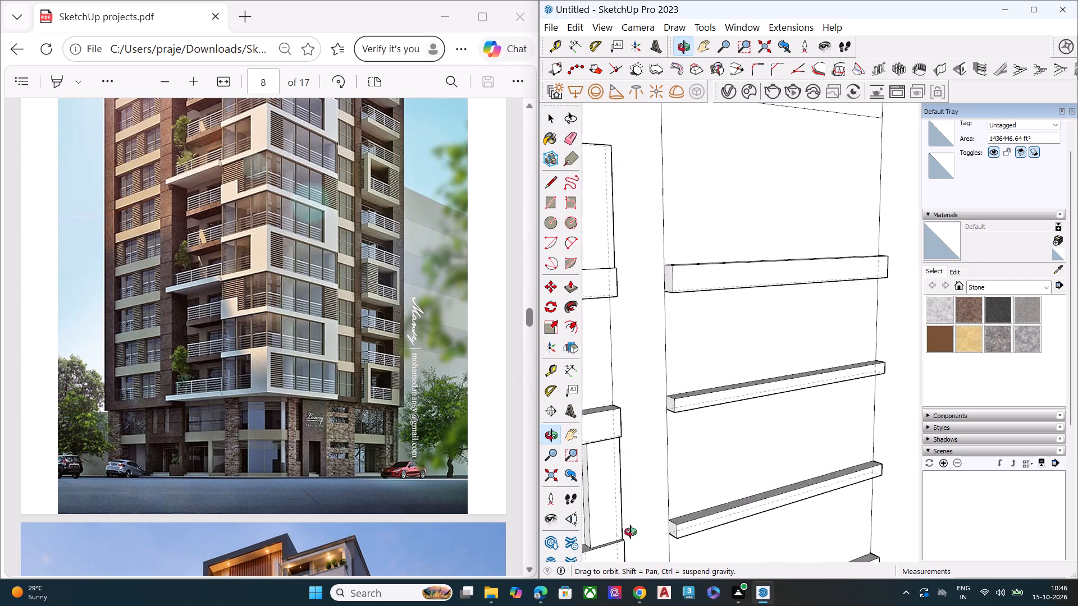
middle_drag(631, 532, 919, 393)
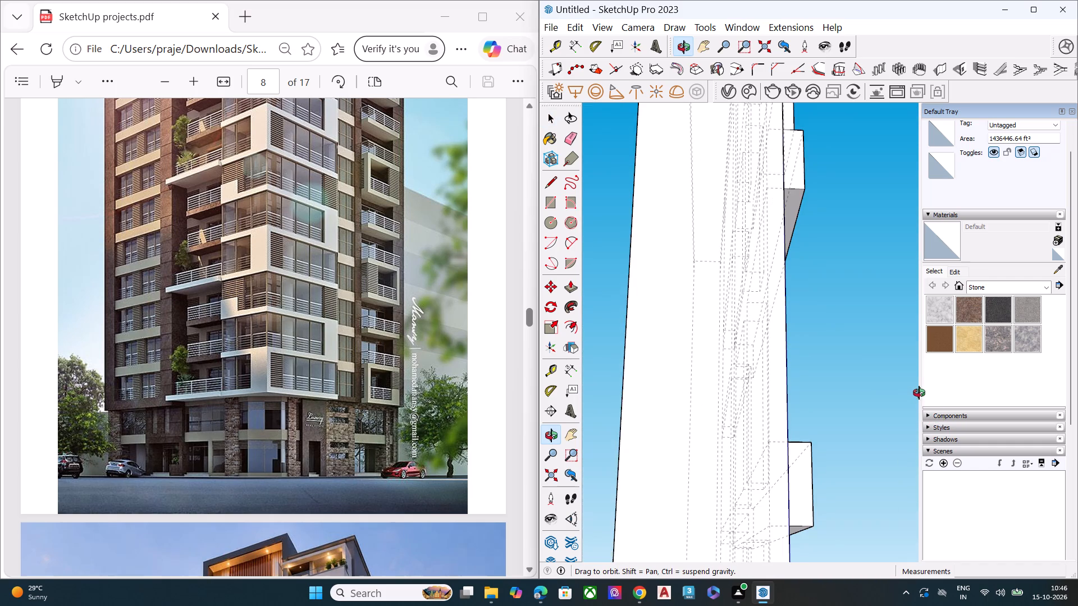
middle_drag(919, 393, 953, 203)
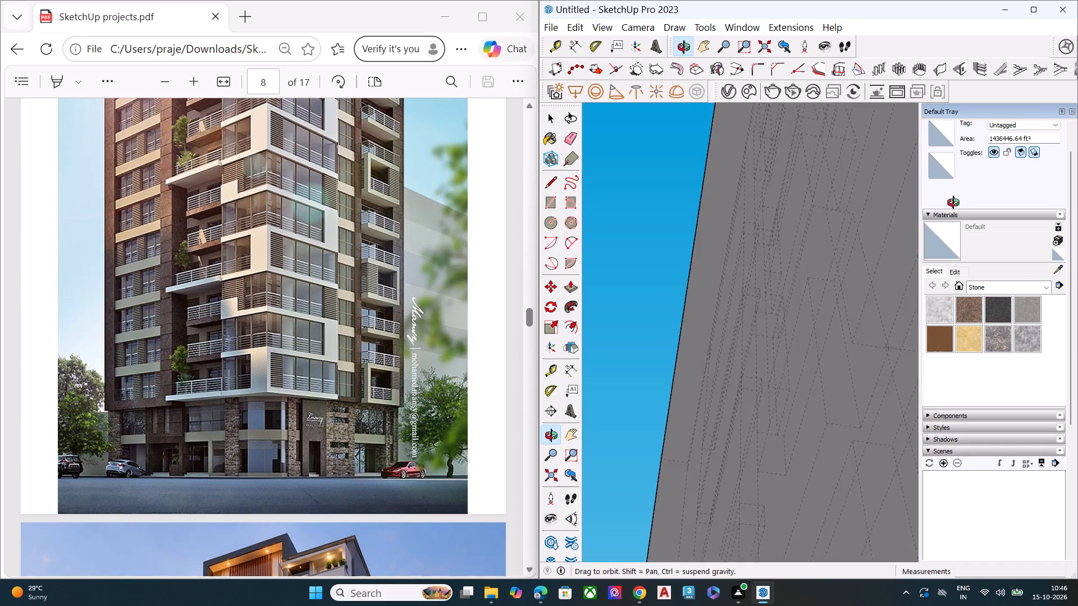
Turn off the display of the model's hidden back edges.
middle_drag(953, 203, 990, 314)
scroll(779, 316, up, 11)
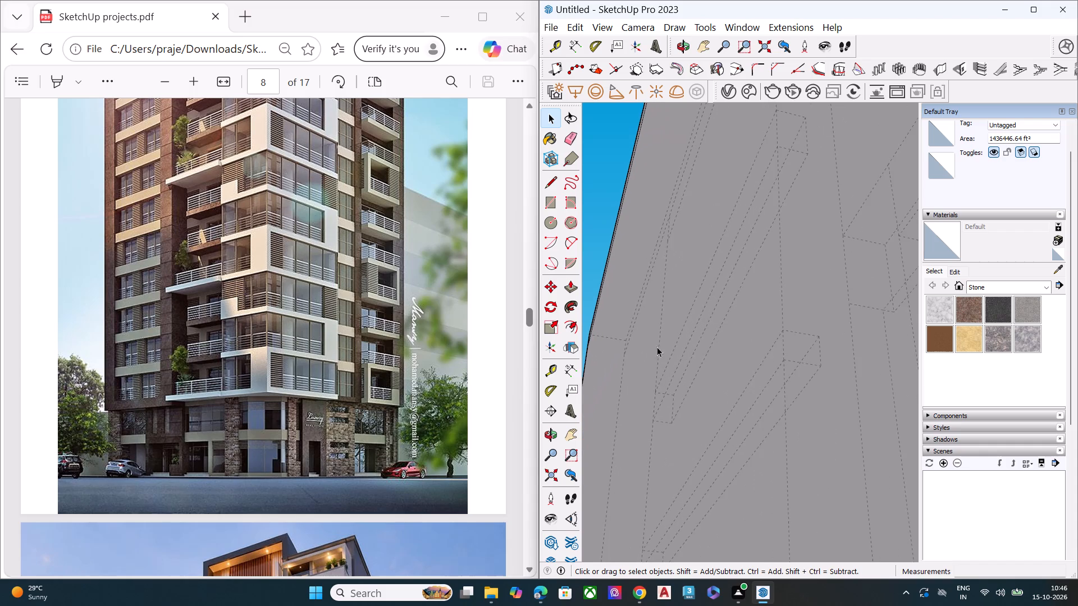
scroll(758, 236, up, 3)
scroll(758, 236, down, 1)
middle_drag(787, 160, 721, 316)
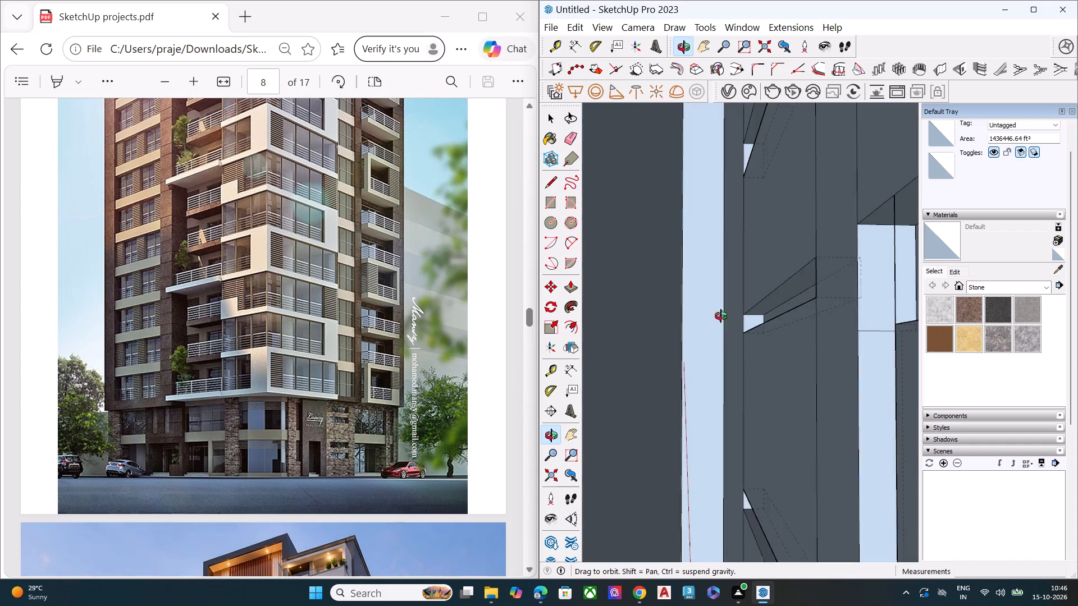
middle_drag(721, 316, 720, 315)
middle_drag(775, 296, 503, 302)
scroll(637, 276, down, 3)
scroll(661, 283, up, 1)
scroll(668, 284, down, 2)
scroll(698, 263, up, 1)
scroll(745, 237, down, 10)
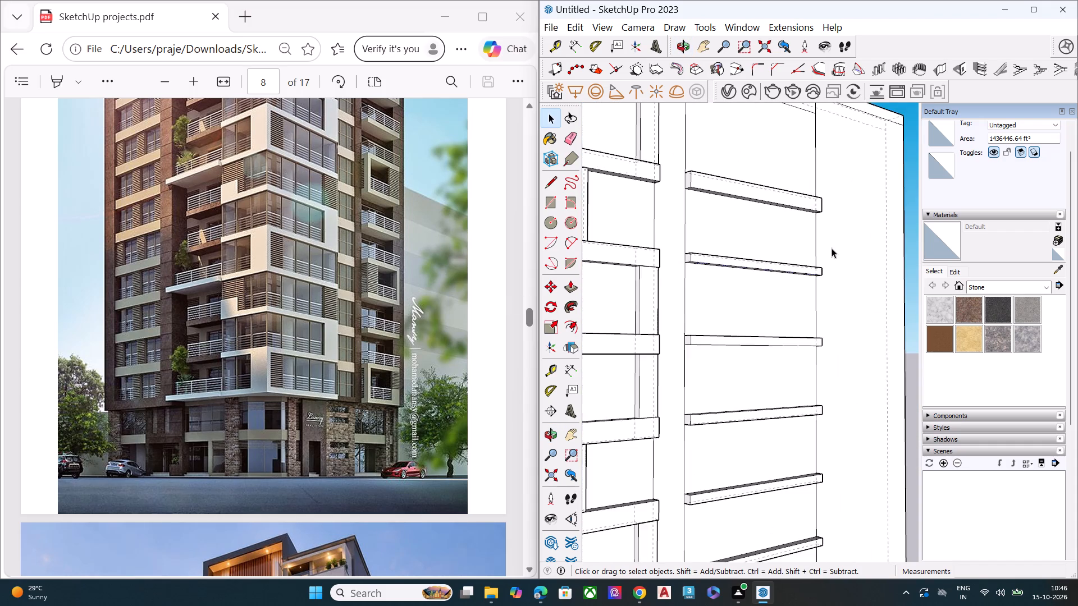
scroll(838, 250, down, 3)
scroll(848, 254, up, 2)
scroll(852, 259, down, 3)
scroll(770, 297, down, 6)
key(k)
Draw a short guide line from the midpoint of the topmost right-hand band's vertical corner edge onto its front face.
scroll(769, 273, up, 2)
scroll(773, 268, down, 1)
scroll(773, 268, up, 3)
scroll(774, 268, down, 1)
scroll(774, 268, up, 4)
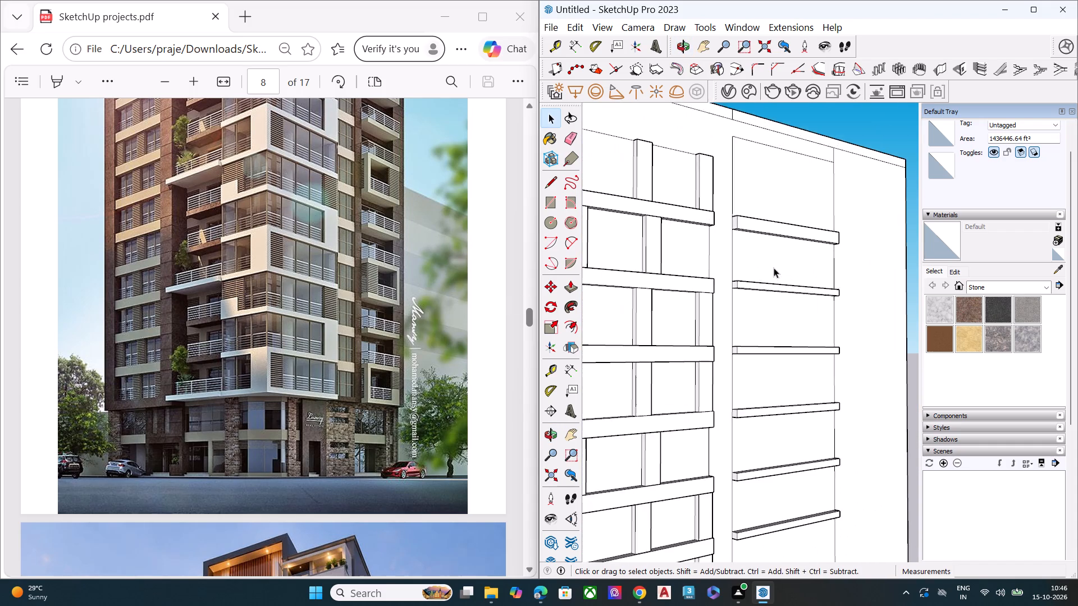
scroll(720, 240, up, 4)
scroll(725, 228, down, 1)
scroll(725, 227, up, 5)
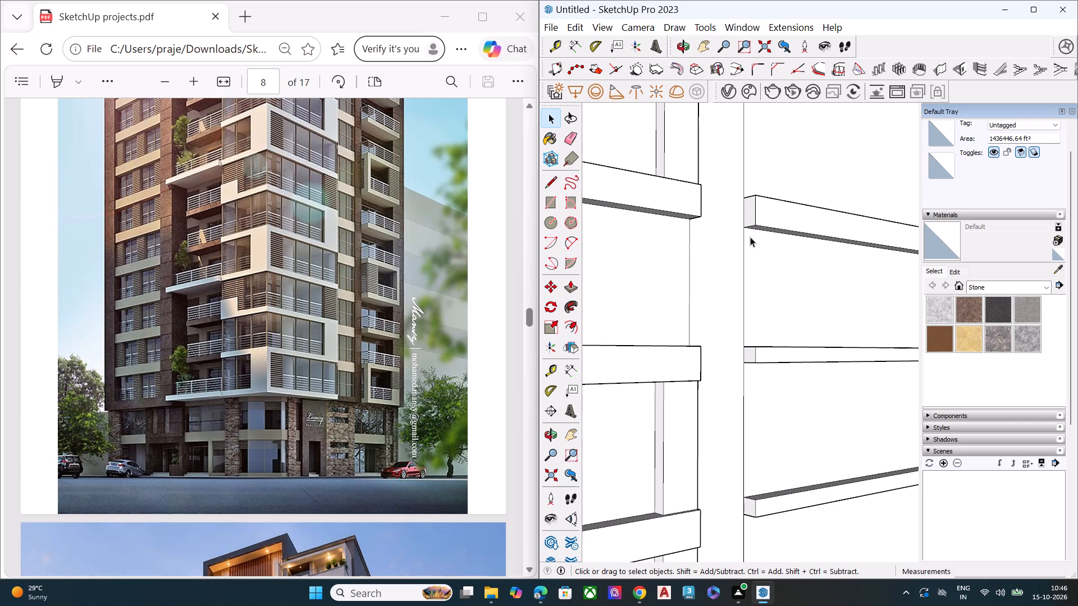
key(l)
click(753, 211)
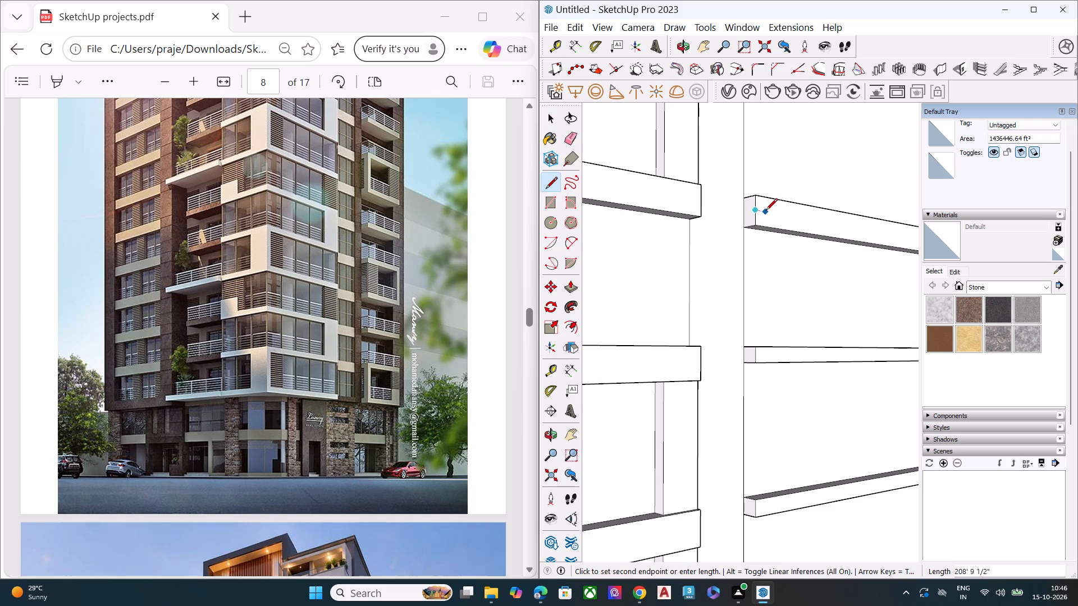
click(766, 211)
key(space)
Push the underside of the topmost right-hand band up about 227' to meet the short guide line.
middle_drag(758, 226, 804, 145)
scroll(784, 205, up, 4)
scroll(761, 248, down, 1)
scroll(761, 249, up, 3)
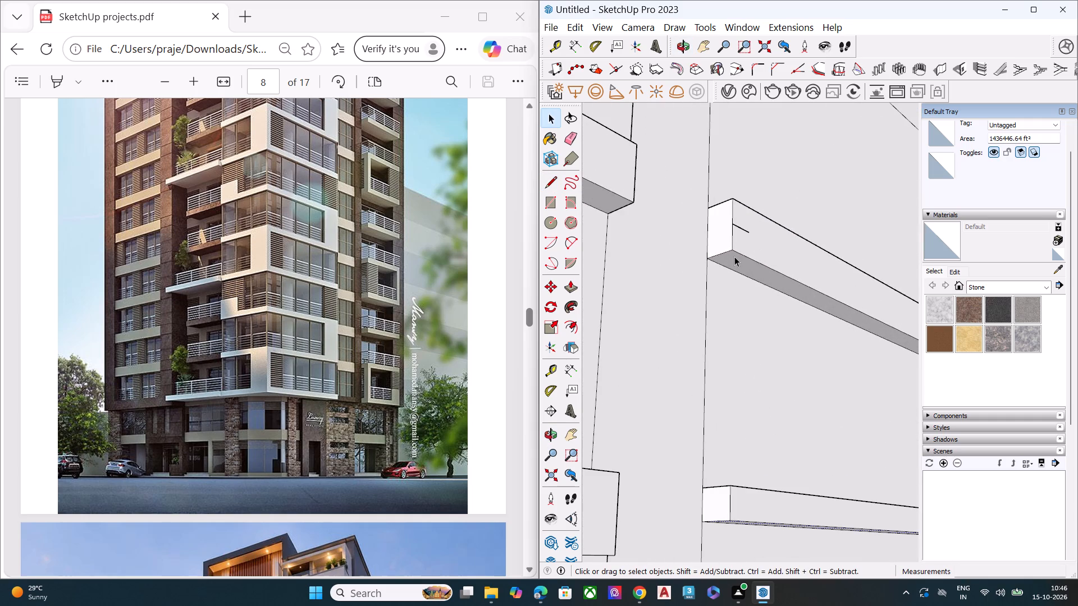
click(734, 256)
key(p)
click(731, 247)
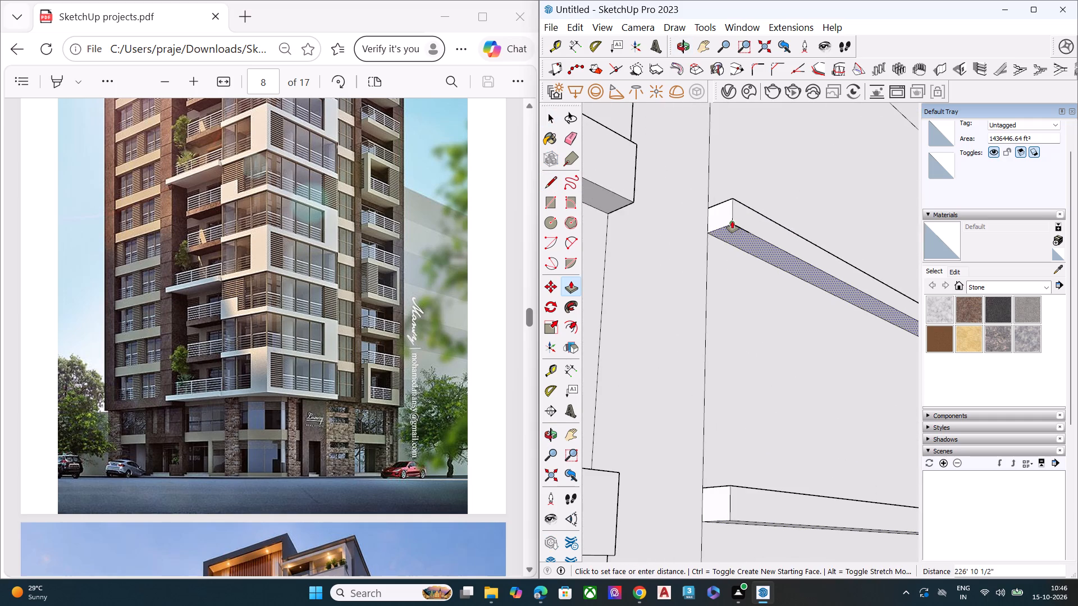
click(732, 221)
key(space)
Compare the right-hand bands and overall facade with the upper and lower floors of the reference tower.
scroll(721, 237, down, 9)
scroll(747, 214, up, 1)
scroll(749, 221, down, 7)
middle_drag(796, 223, 666, 361)
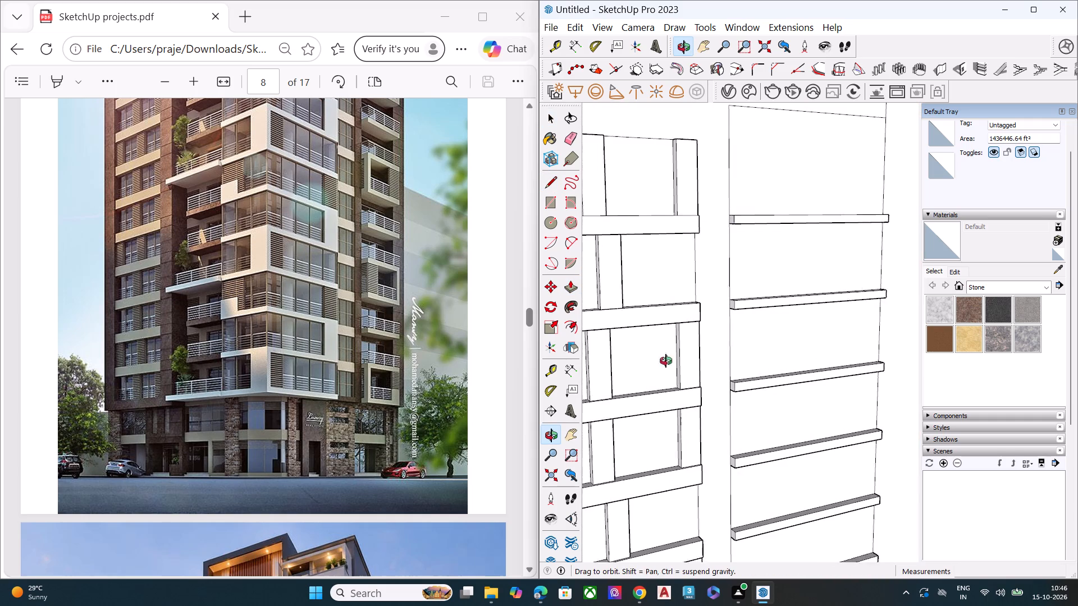
middle_drag(666, 361, 656, 361)
scroll(271, 343, up, 4)
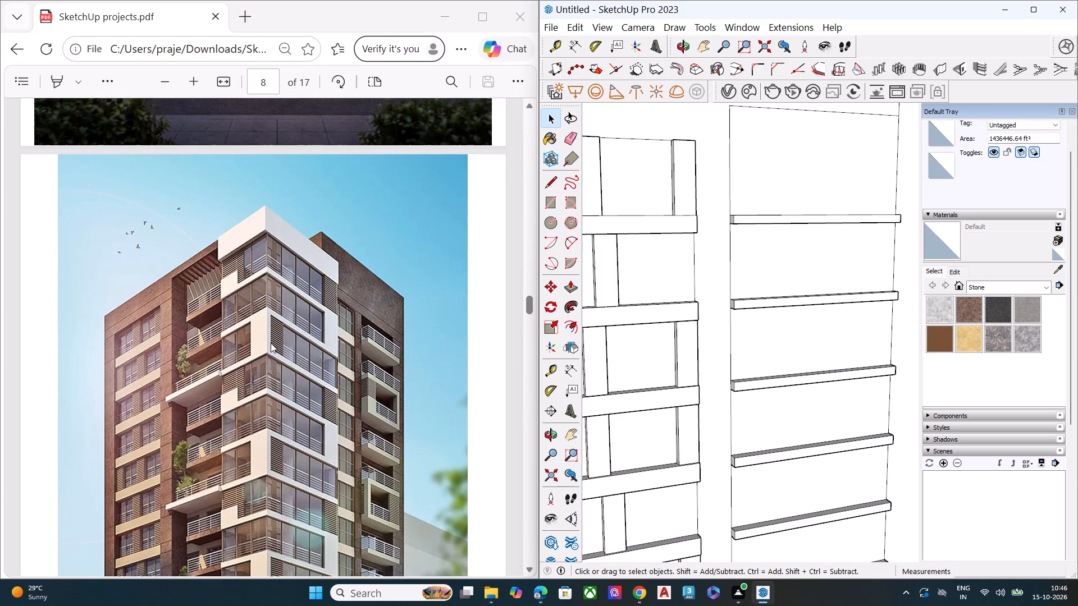
middle_drag(765, 208, 814, 299)
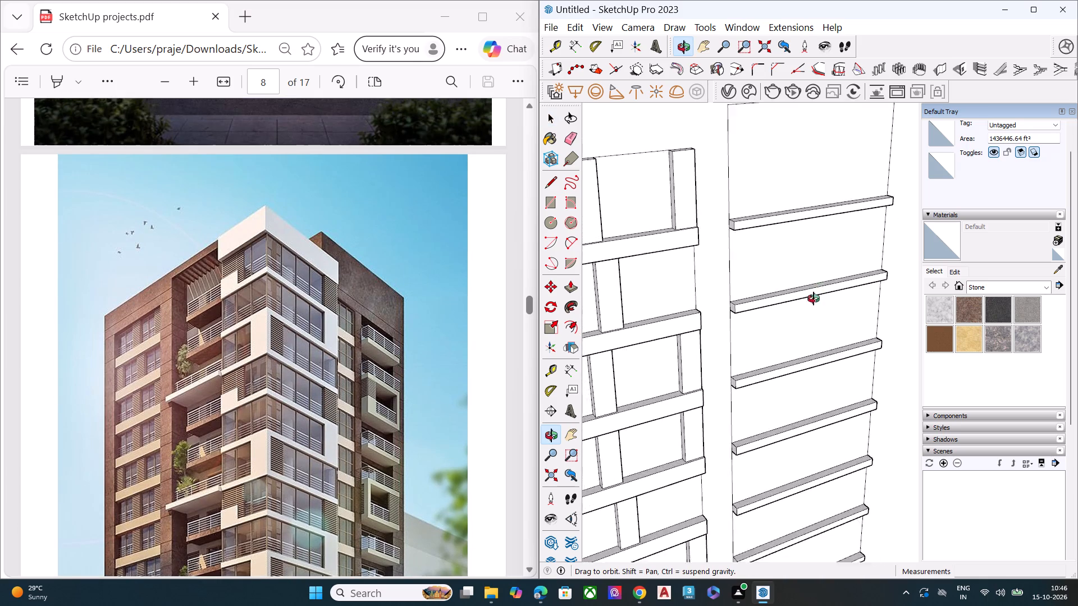
middle_drag(814, 299, 882, 267)
middle_drag(841, 267, 615, 334)
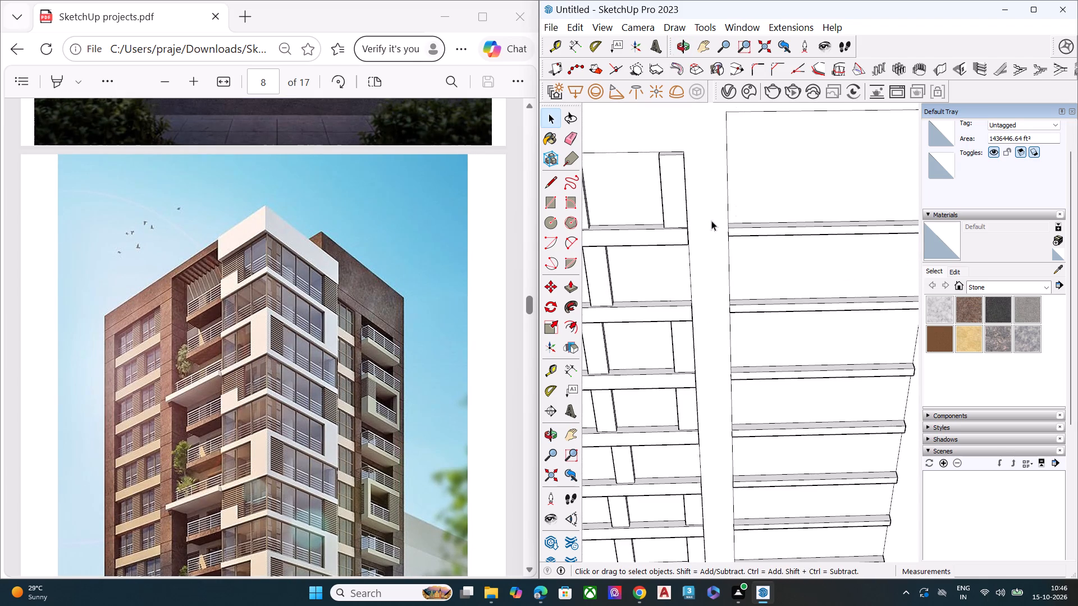
scroll(760, 201, down, 9)
scroll(271, 310, down, 4)
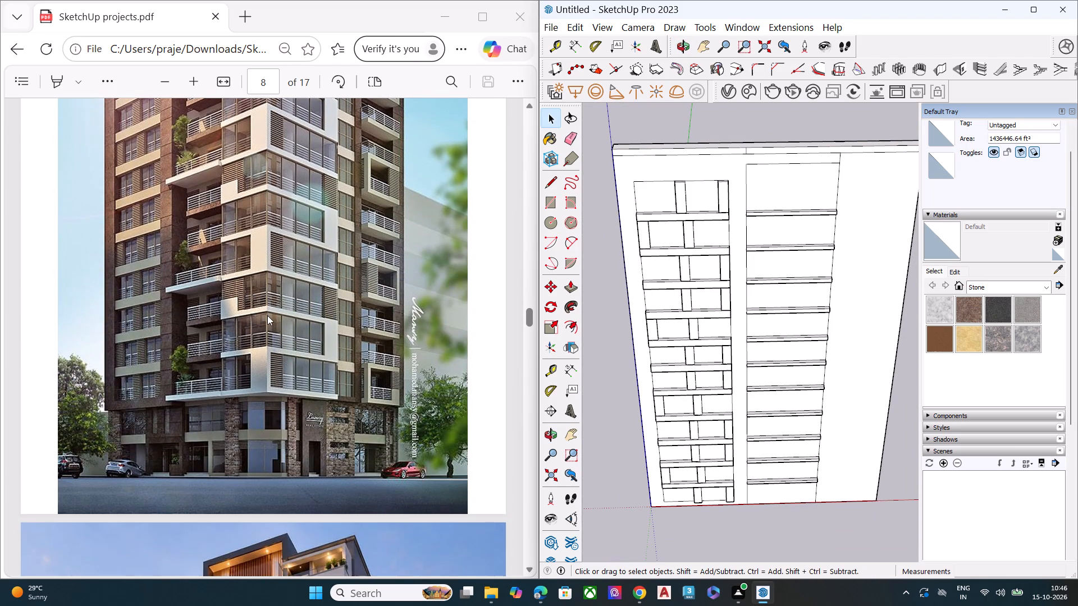
Pull the frame face around the left-hand window bay, including the pier beside the right-hand bands, outward about 203'.
scroll(755, 502, up, 11)
click(704, 440)
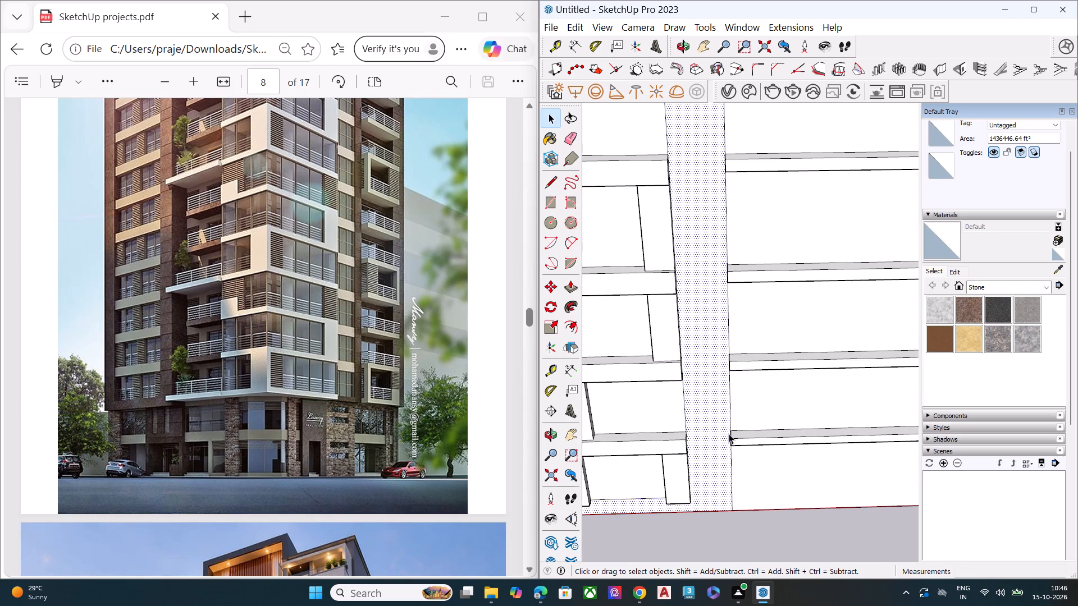
key(p)
click(724, 426)
middle_drag(724, 460, 692, 480)
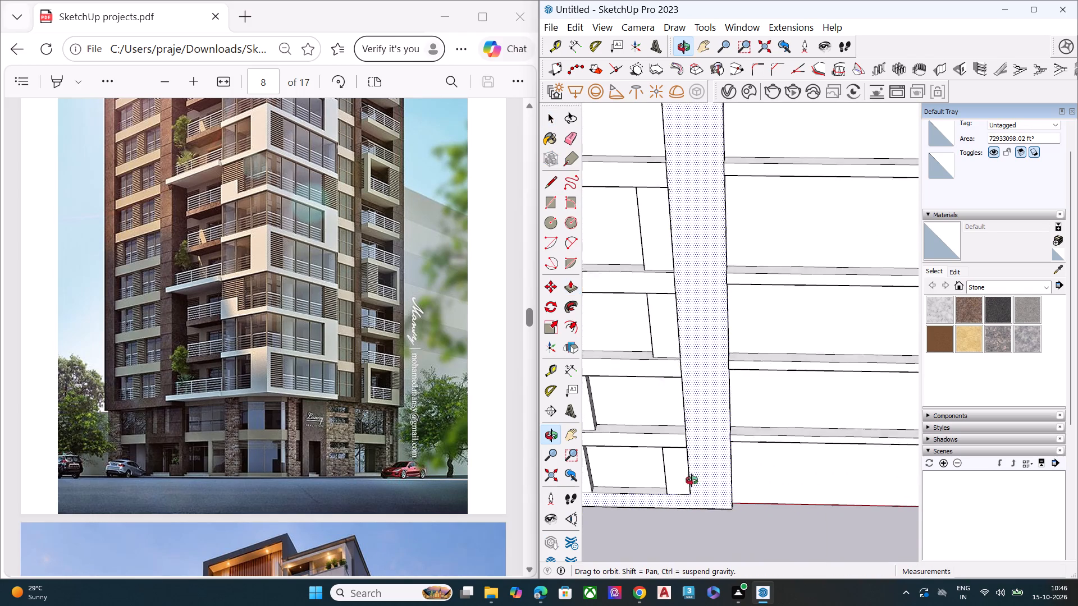
middle_drag(692, 480, 473, 507)
click(715, 405)
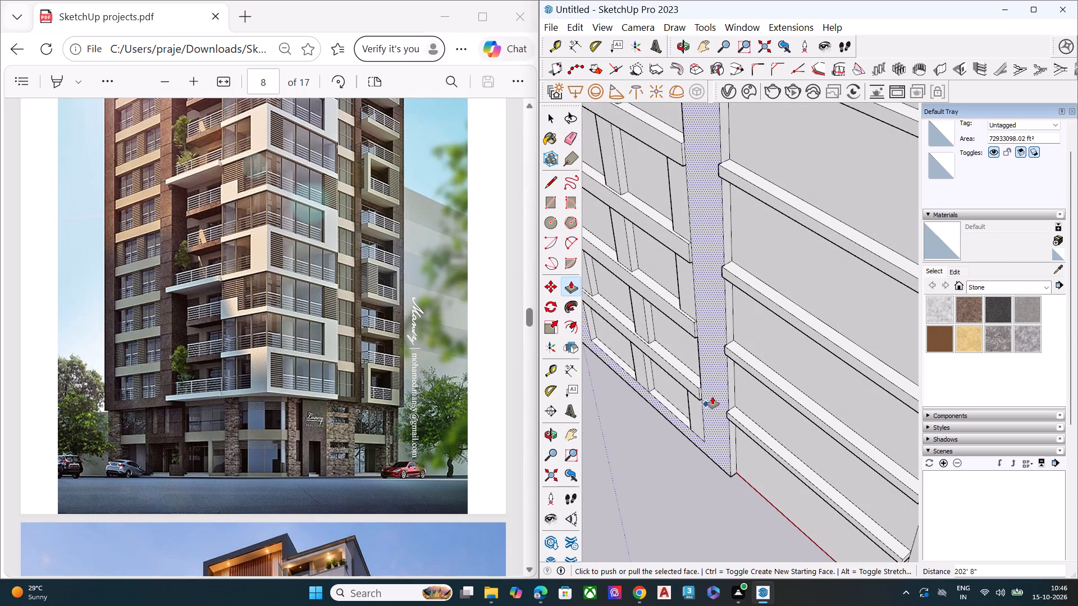
key(space)
Pull the same frame face out a further 67' or so, level with the front of the left-hand bands.
scroll(720, 419, up, 7)
middle_drag(721, 417, 776, 338)
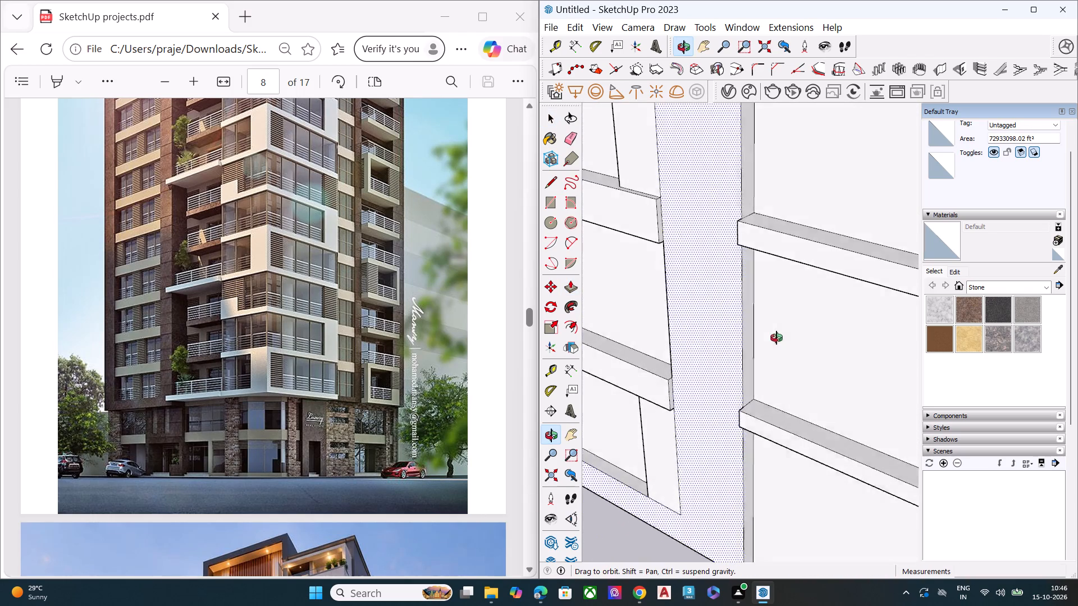
middle_drag(776, 338, 760, 300)
click(704, 365)
key(p)
click(704, 365)
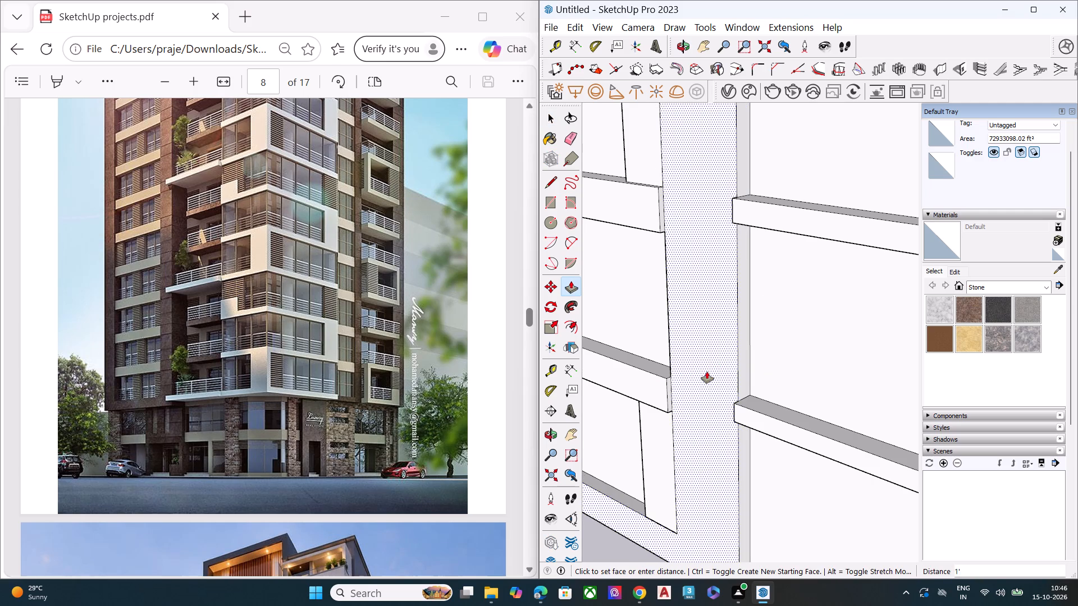
click(668, 396)
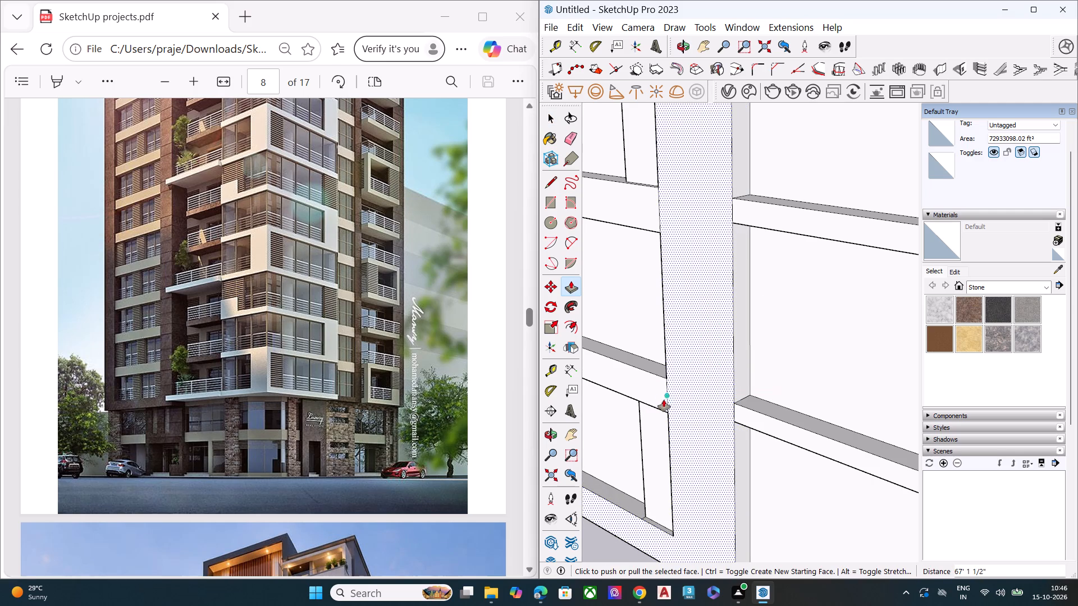
Pull the frame face around the left-hand window bay out about another 87', beyond the left-hand bands.
key(space)
click(701, 388)
key(p)
click(701, 388)
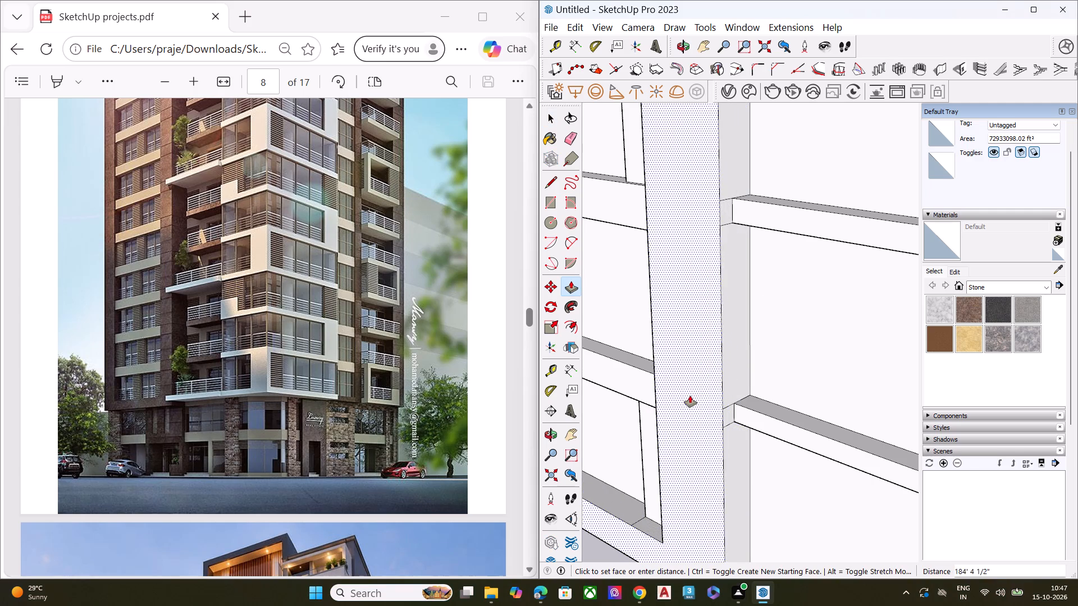
middle_drag(691, 395, 1077, 346)
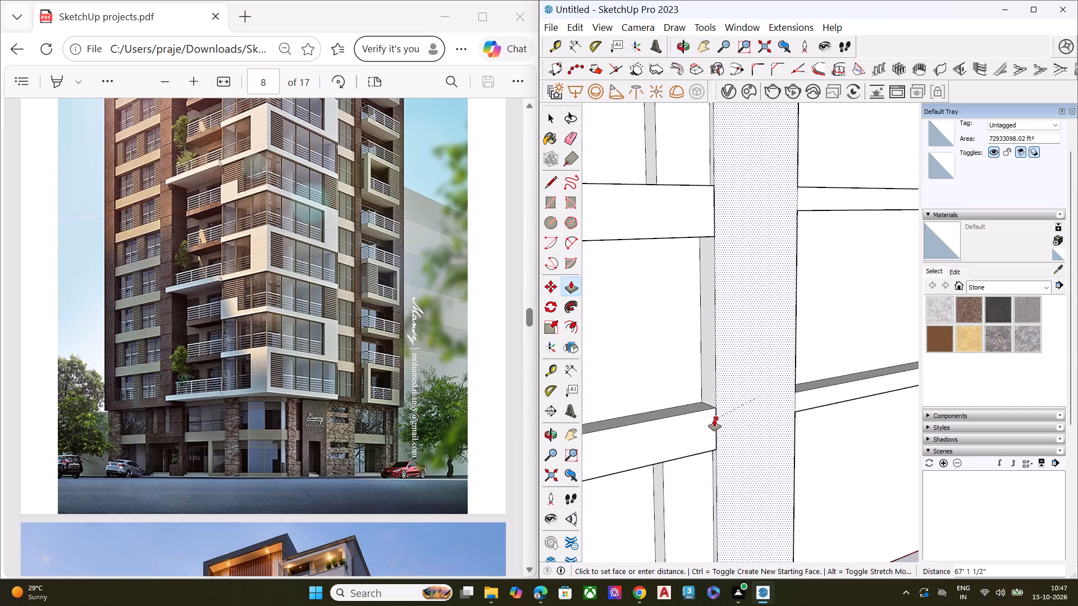
middle_drag(732, 419, 920, 397)
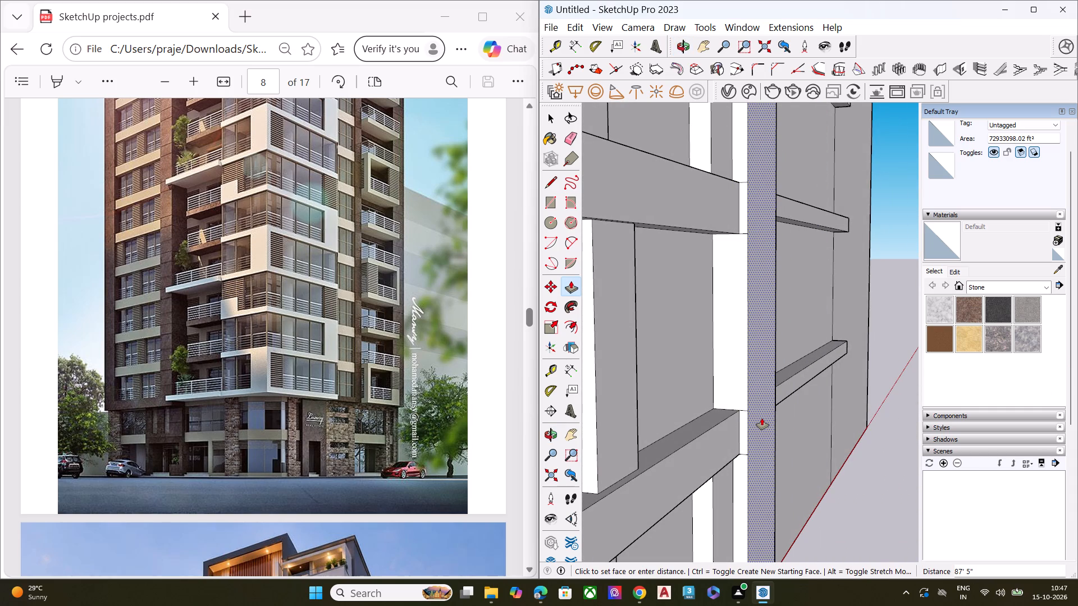
click(765, 418)
Erase the leftover edges on the central pier's inner side at the ends of the two lowest left-hand bands.
key(space)
scroll(754, 393, down, 7)
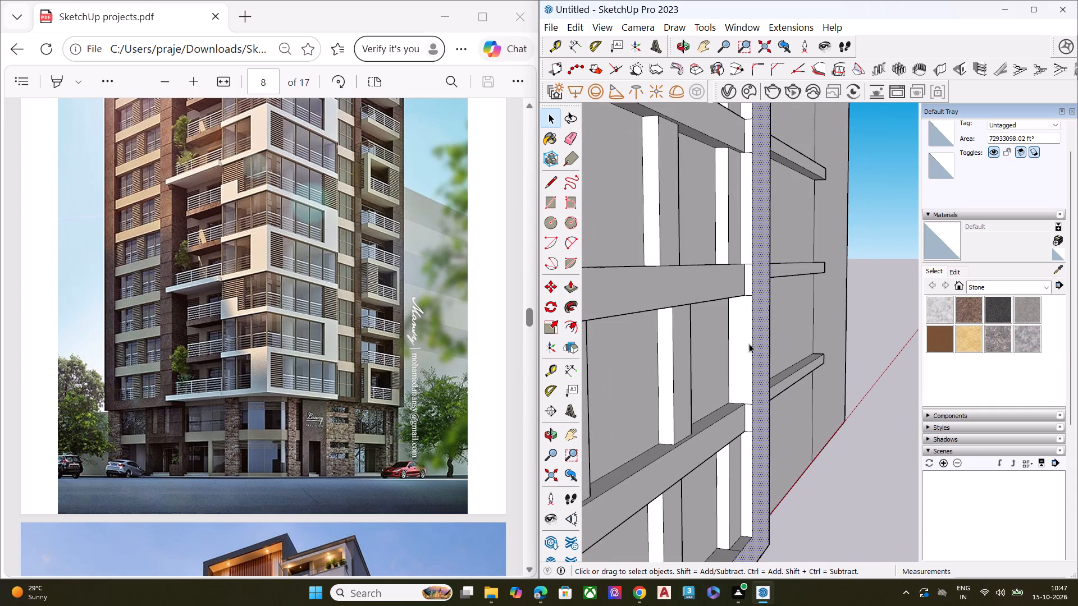
scroll(747, 279, up, 9)
scroll(751, 232, up, 5)
key(e)
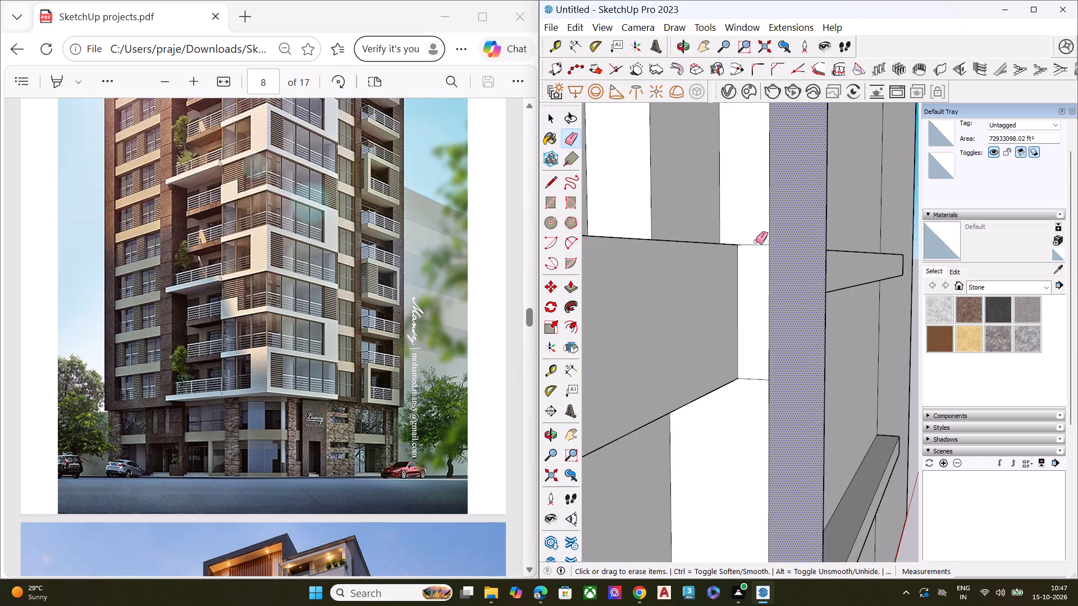
click(755, 244)
click(751, 378)
scroll(747, 359, down, 6)
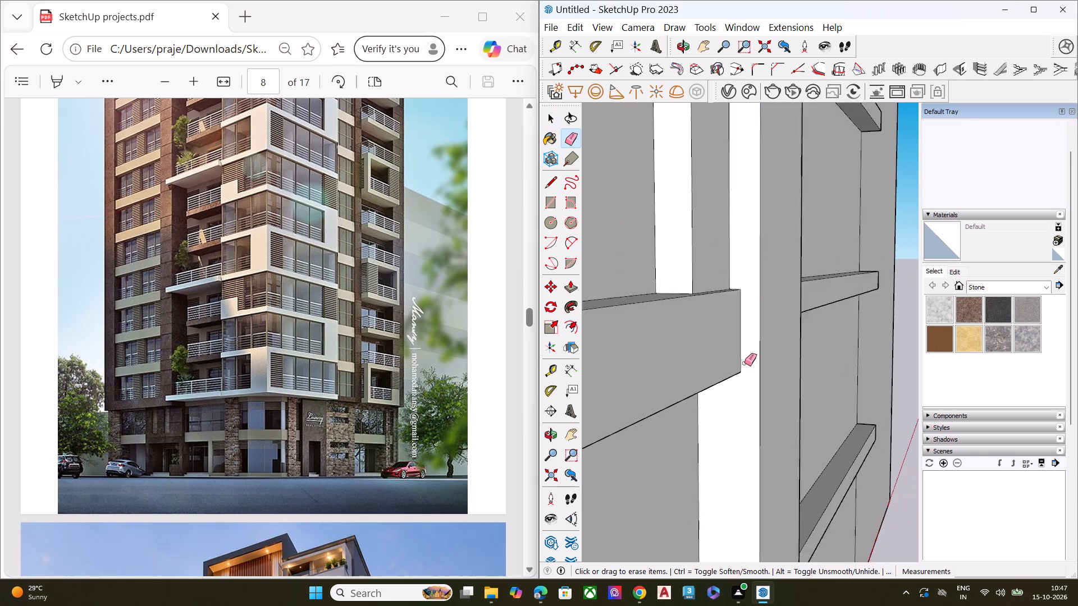
scroll(744, 363, down, 2)
scroll(744, 363, up, 1)
scroll(744, 363, down, 10)
scroll(748, 266, up, 1)
scroll(746, 273, down, 10)
scroll(743, 448, up, 11)
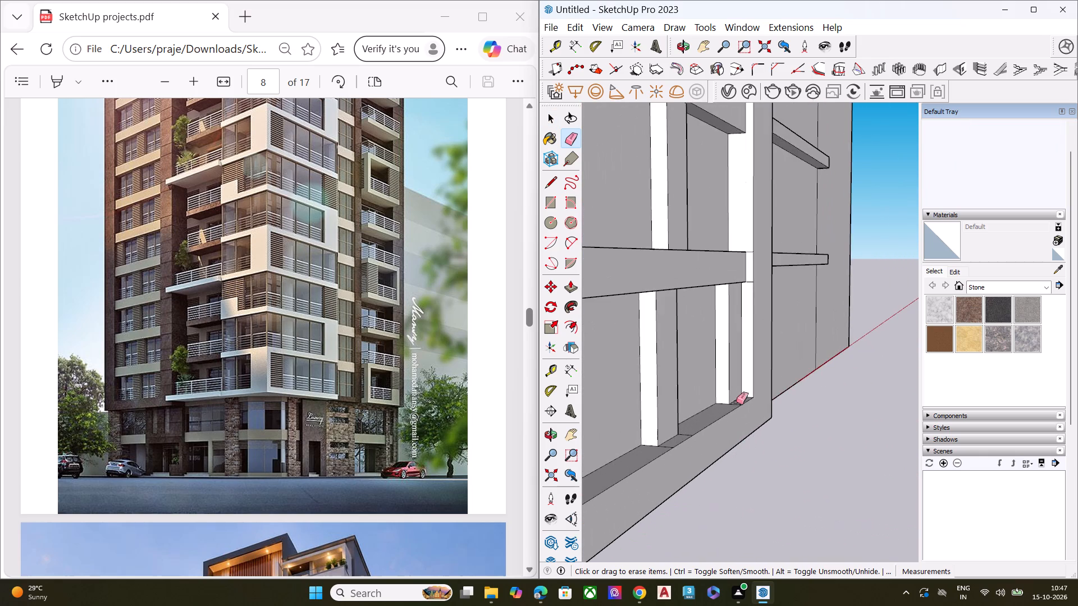
scroll(732, 292, up, 7)
click(766, 274)
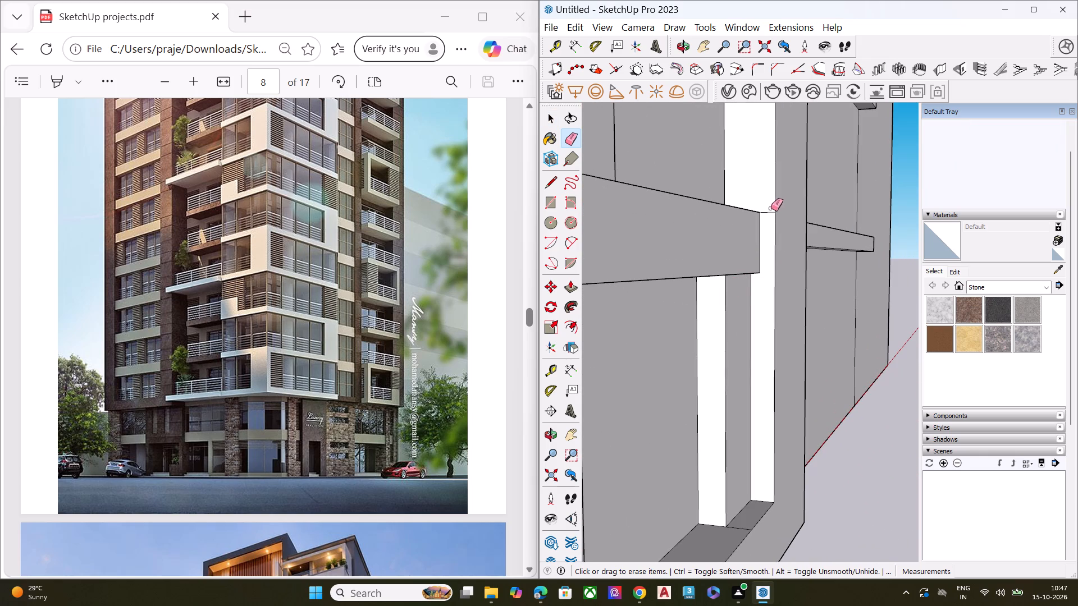
click(768, 214)
Erase the leftover edges on the bottom sill in front of the lowest floor's vertical mullions.
scroll(787, 223, down, 5)
scroll(790, 232, up, 1)
scroll(791, 235, down, 5)
middle_drag(816, 282, 604, 339)
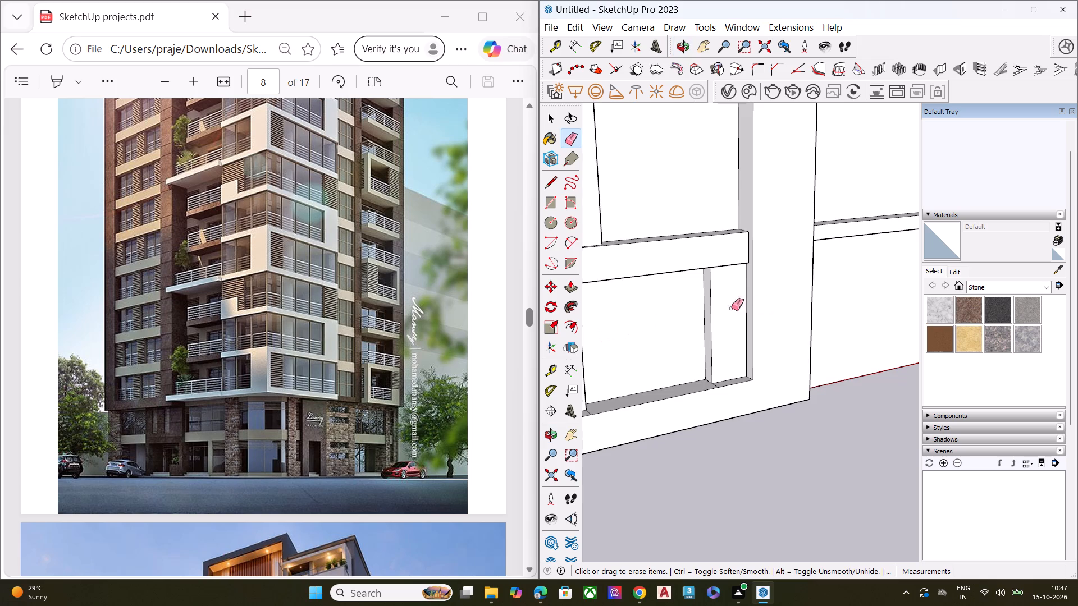
scroll(766, 322, down, 6)
scroll(769, 329, up, 1)
middle_drag(769, 329, 819, 434)
scroll(647, 398, up, 2)
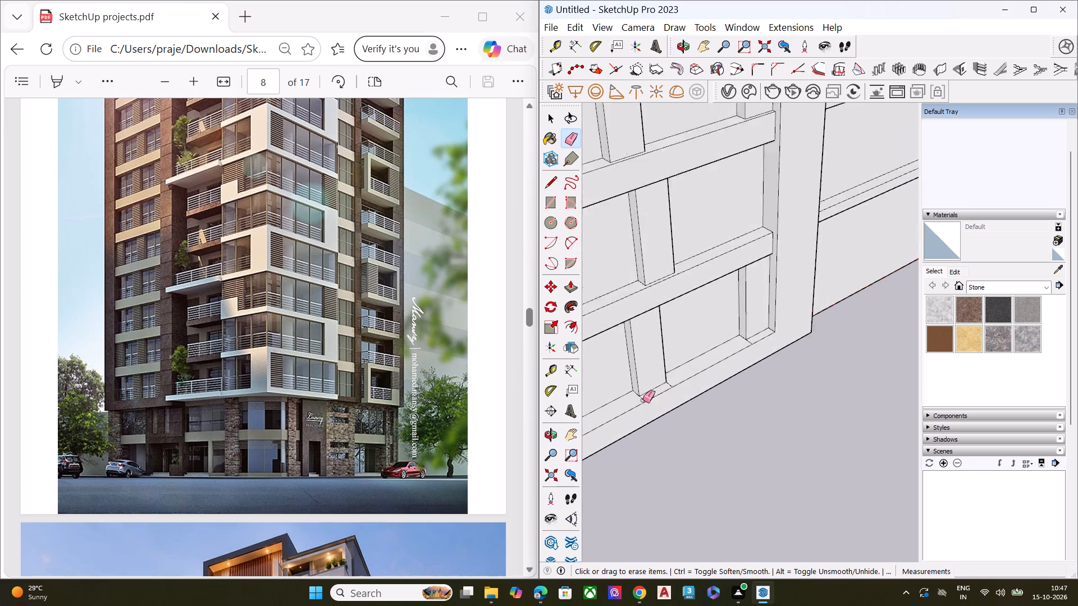
scroll(643, 400, up, 2)
scroll(642, 401, down, 1)
scroll(642, 401, up, 4)
click(644, 401)
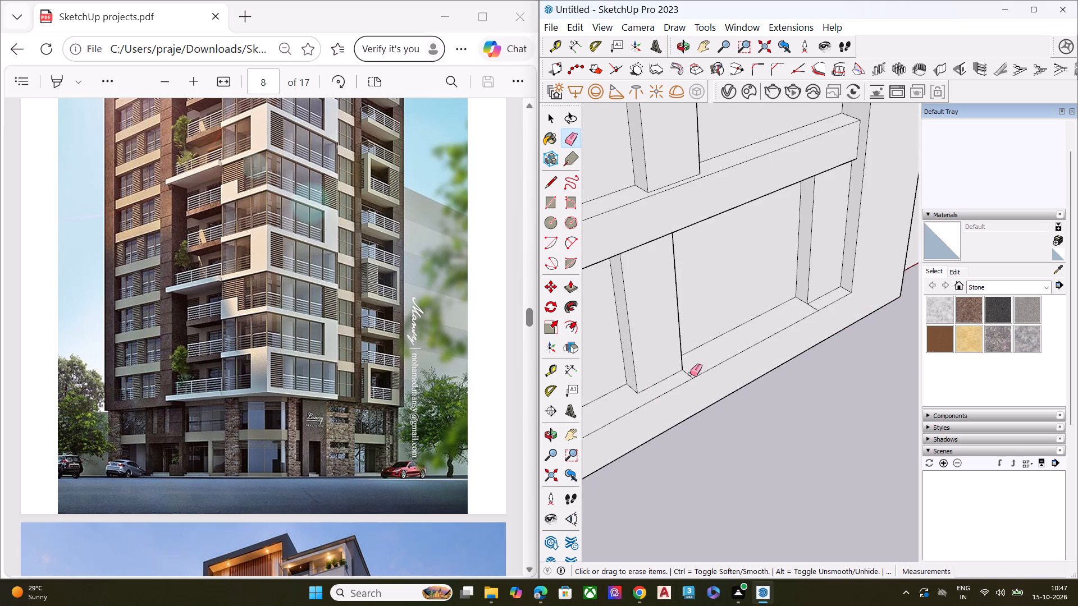
click(690, 374)
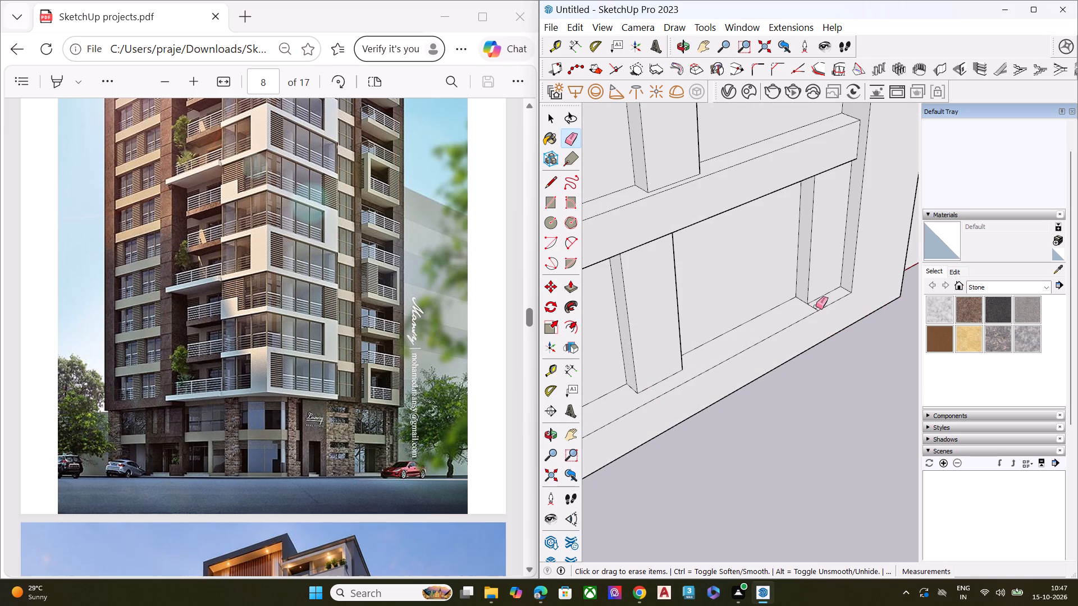
click(816, 306)
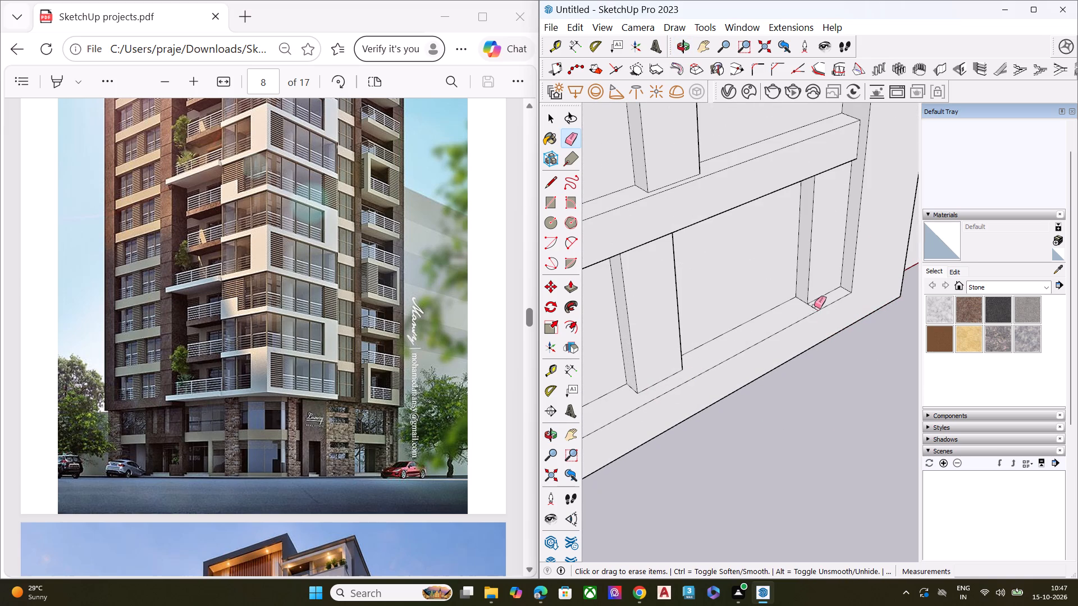
click(814, 306)
Erase the leftover edges on the outer left pier's inner side at the end of the lowest left-hand band.
scroll(836, 309, down, 10)
middle_drag(739, 365, 414, 450)
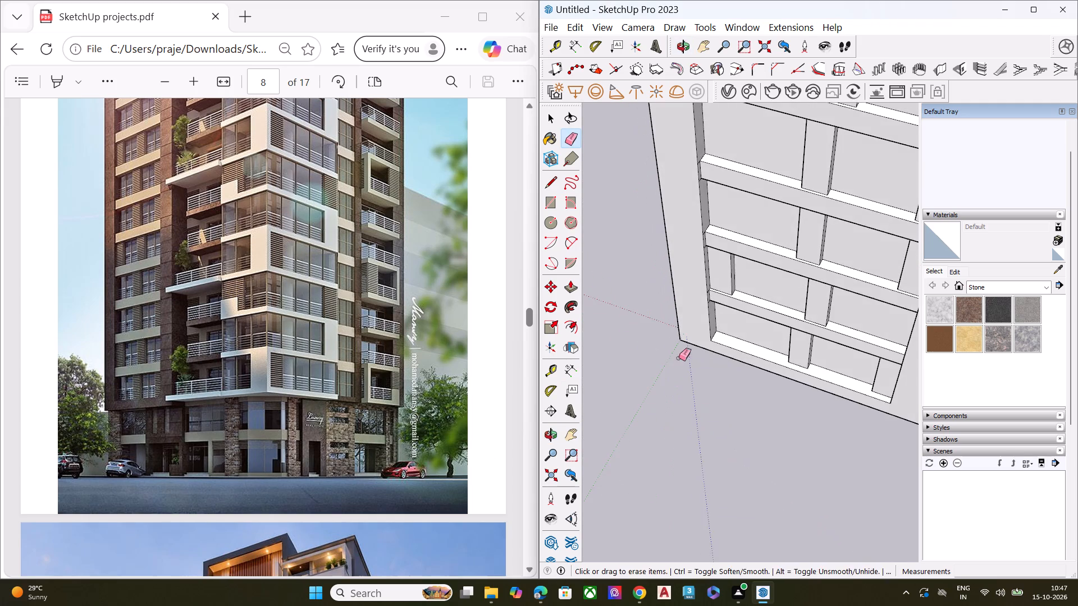
middle_drag(679, 357, 546, 256)
scroll(699, 310, up, 7)
scroll(756, 302, up, 9)
click(755, 277)
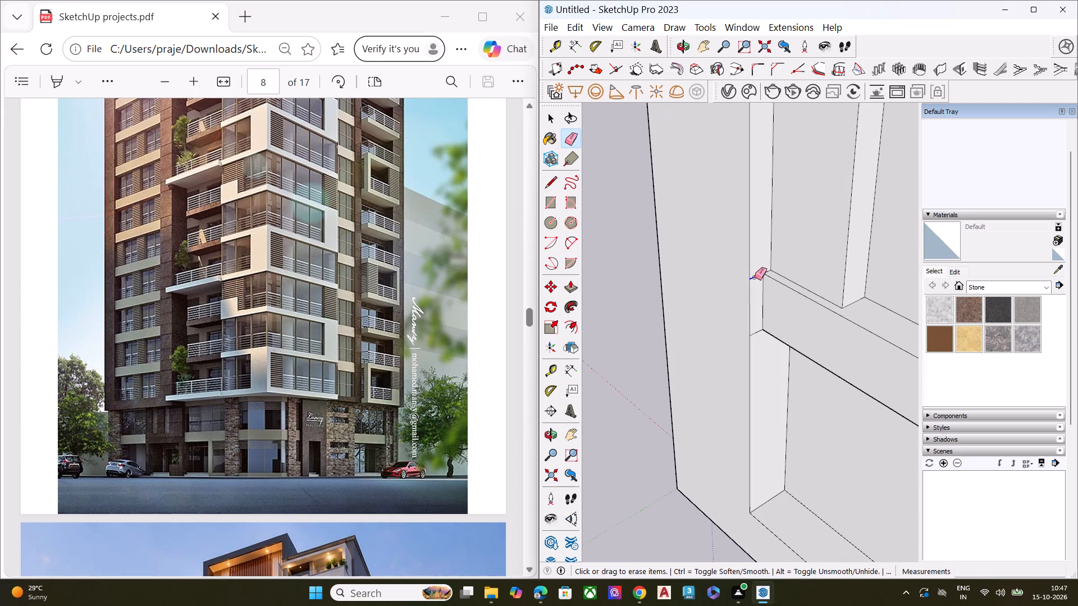
click(756, 333)
scroll(626, 311, down, 9)
scroll(801, 357, down, 1)
scroll(805, 359, up, 10)
scroll(801, 381, down, 5)
scroll(571, 287, up, 3)
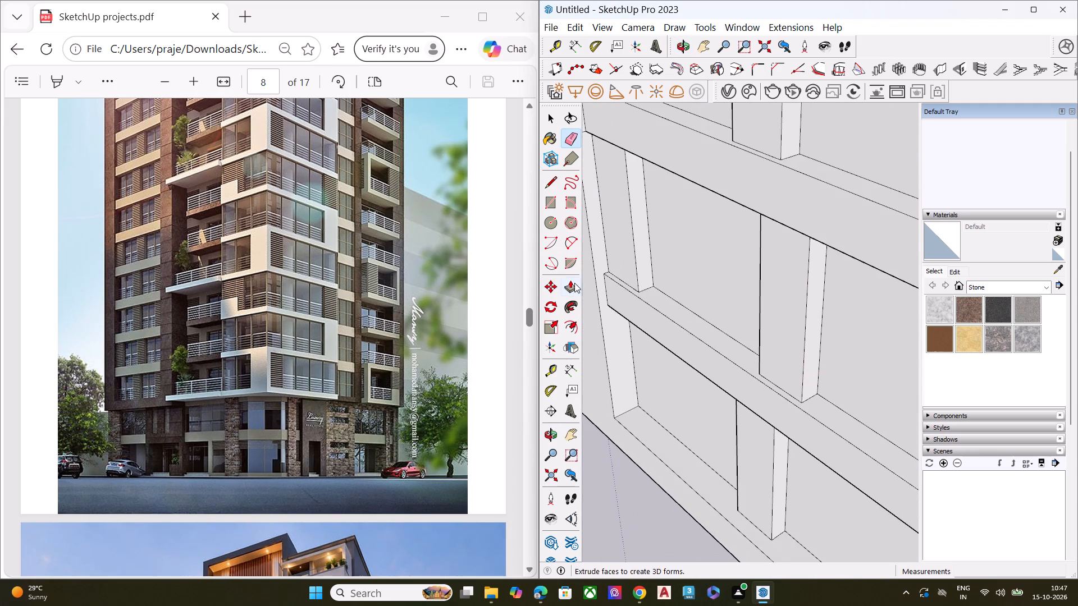
Erase the leftover edges on the outer left pier's inner side at the end of the second-lowest left-hand band.
scroll(574, 283, up, 2)
scroll(575, 283, down, 1)
scroll(578, 282, up, 3)
scroll(654, 289, up, 5)
scroll(620, 312, down, 14)
middle_drag(646, 406, 1057, 387)
scroll(733, 423, up, 1)
scroll(893, 362, up, 1)
scroll(895, 362, down, 3)
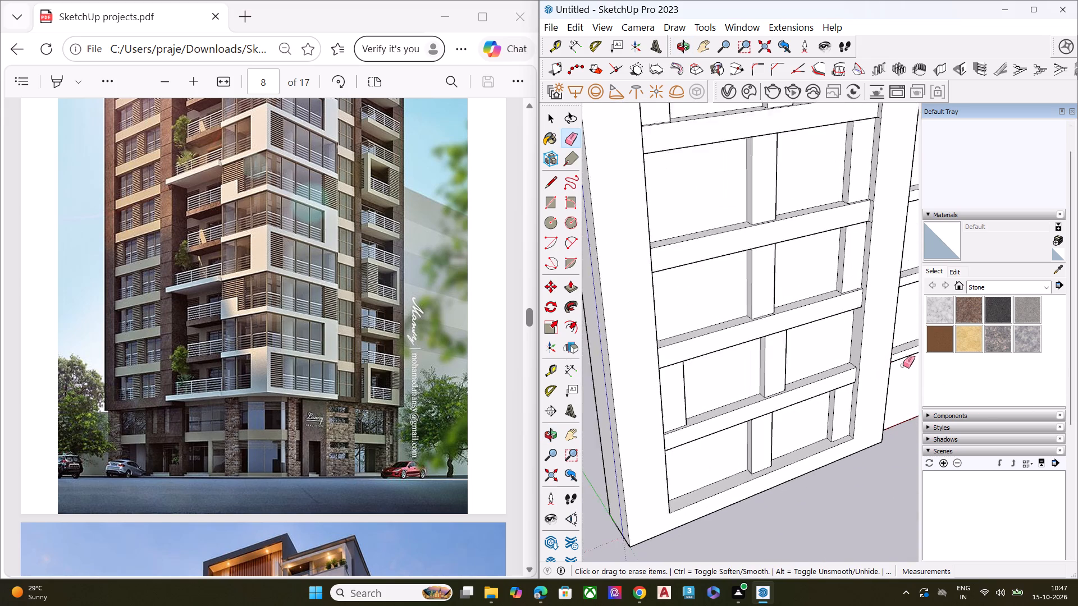
scroll(903, 365, down, 3)
middle_drag(893, 389, 497, 386)
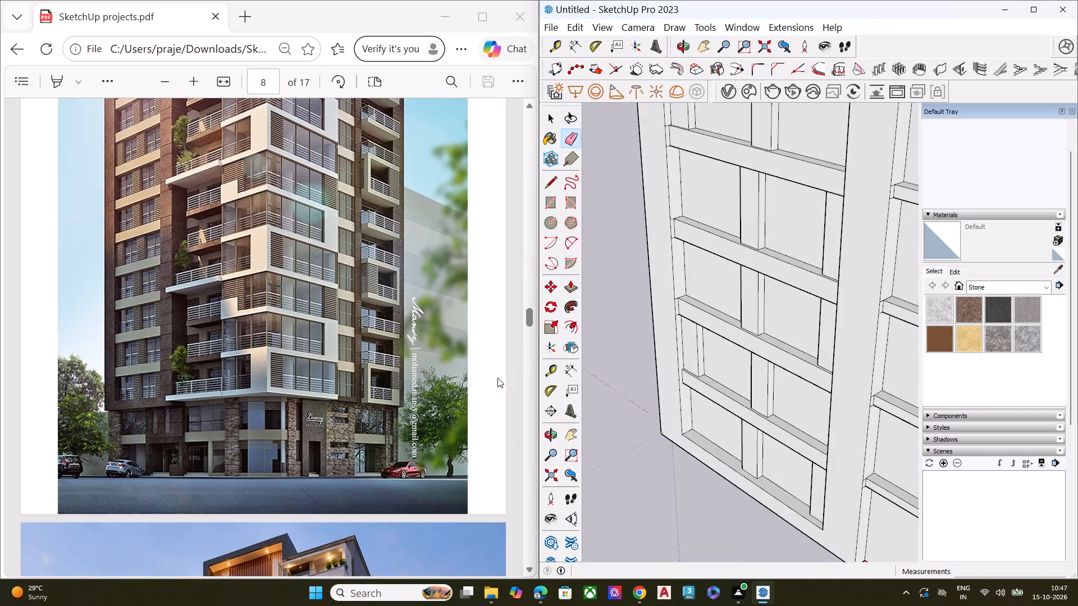
scroll(626, 324, up, 9)
scroll(732, 278, up, 6)
click(720, 272)
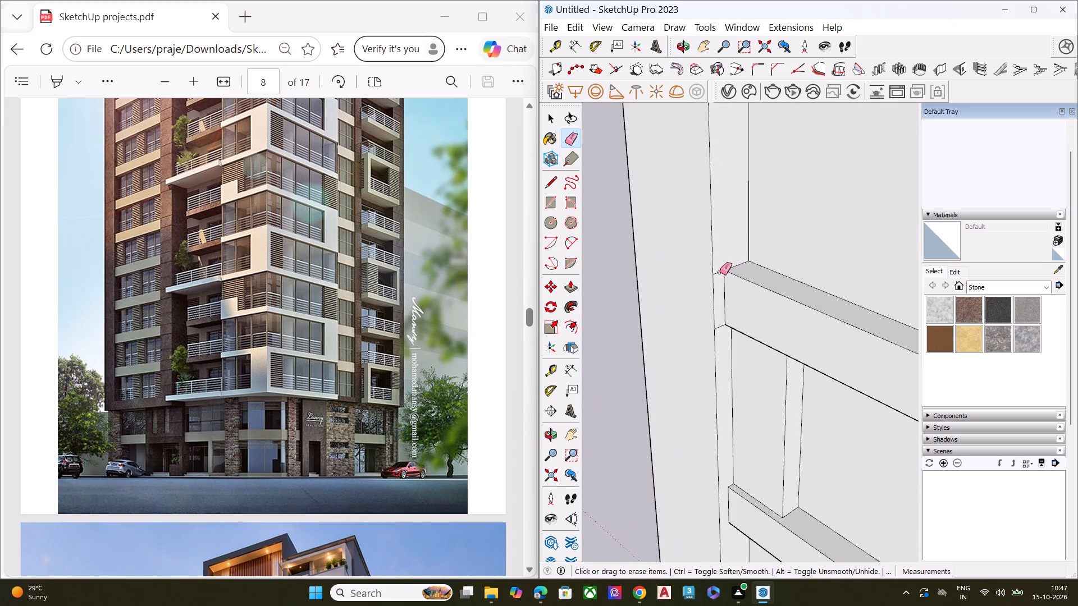
click(719, 327)
Erase the leftover edges on the central pier's inner side at the end of the third-lowest left-hand band.
scroll(679, 345, down, 8)
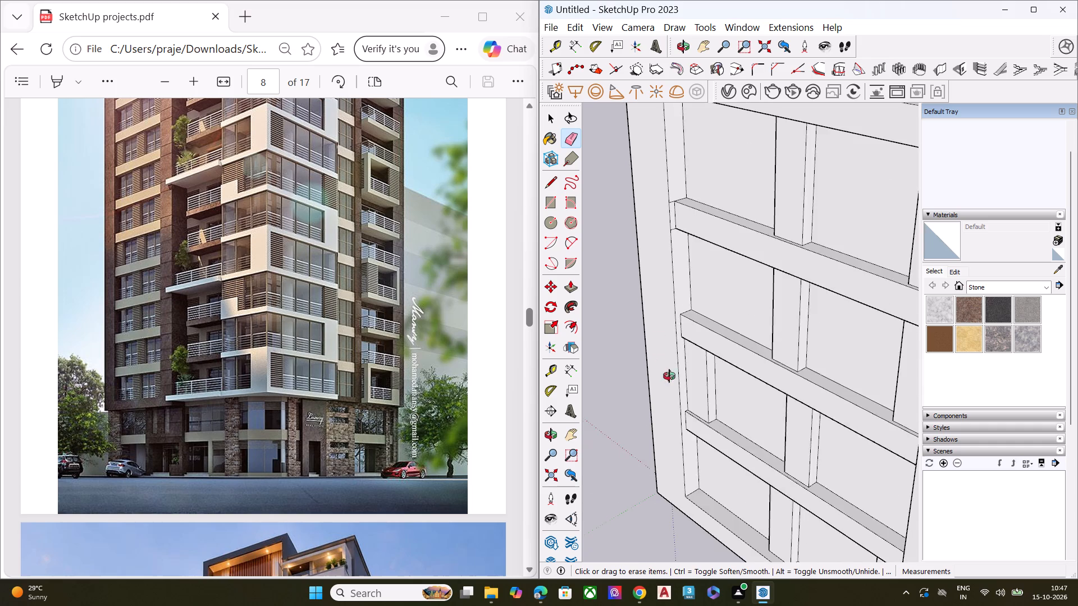
middle_drag(669, 376, 1009, 365)
scroll(696, 360, down, 4)
middle_drag(798, 367, 952, 316)
scroll(925, 306, up, 8)
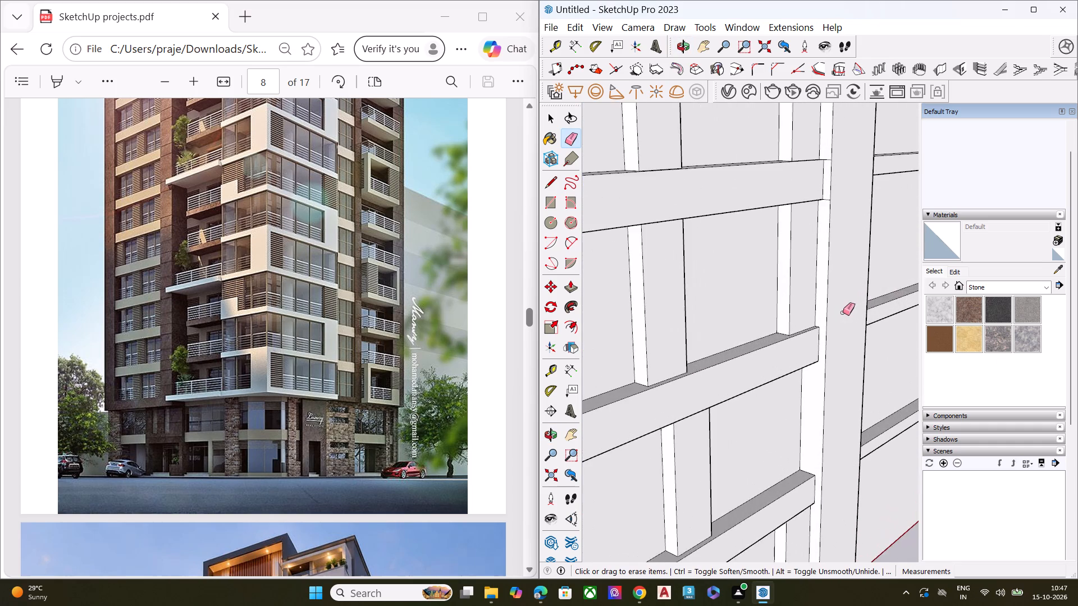
scroll(818, 341, down, 6)
scroll(813, 242, up, 4)
scroll(813, 242, down, 5)
scroll(813, 242, up, 7)
scroll(825, 243, down, 1)
scroll(825, 244, up, 3)
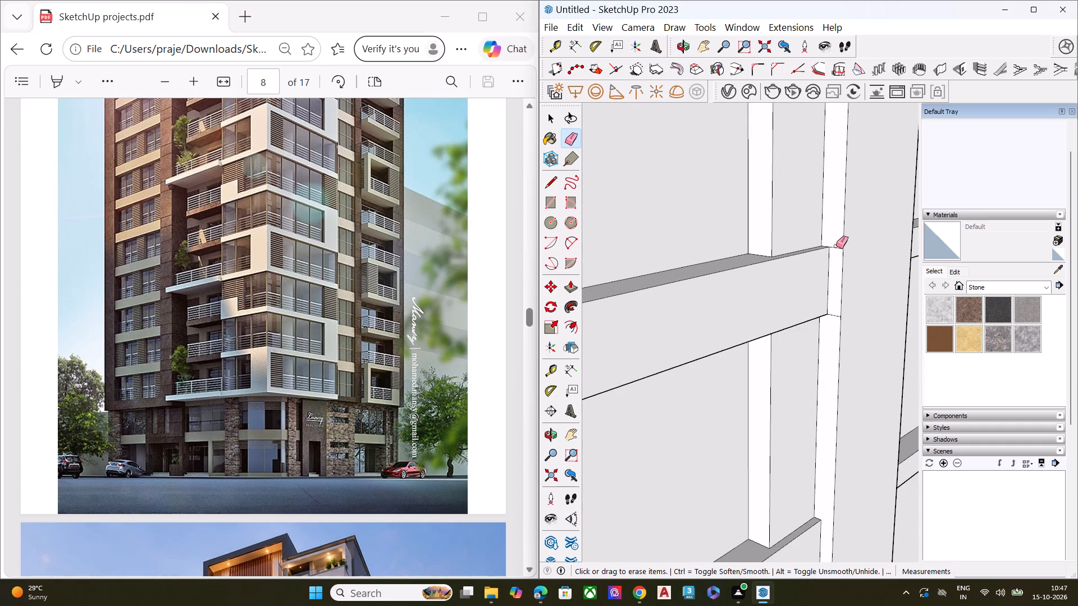
click(836, 248)
click(833, 314)
Erase the leftover edges on the outer left pier's inner side at the ends of the third- and fourth-lowest left-hand bands.
scroll(847, 299, down, 7)
middle_drag(842, 324, 611, 394)
scroll(604, 390, up, 1)
scroll(788, 297, down, 9)
middle_drag(836, 325, 566, 364)
scroll(613, 264, up, 4)
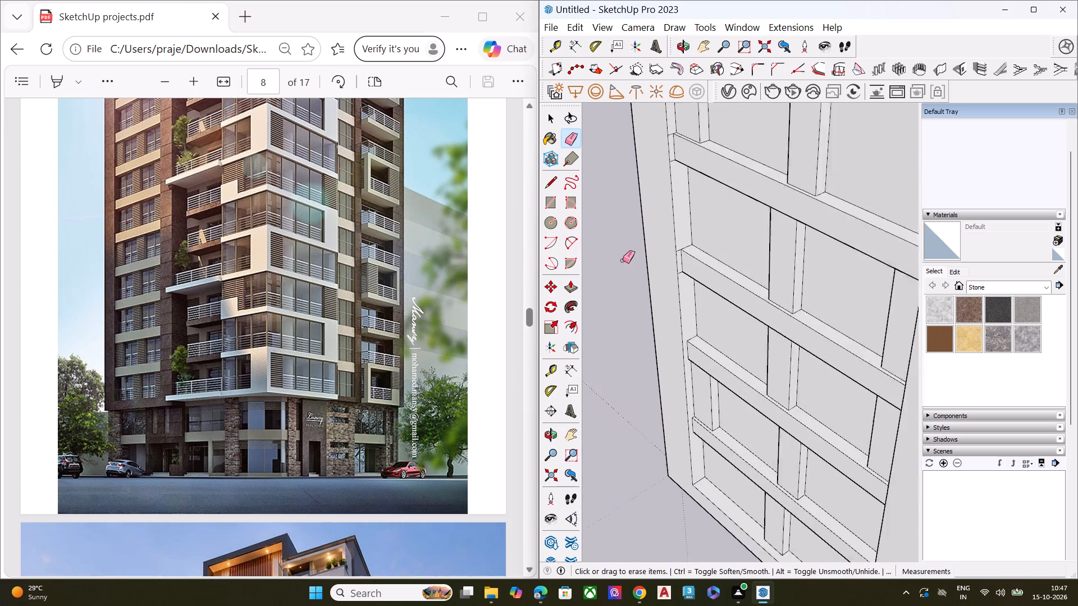
scroll(623, 260, up, 2)
scroll(680, 248, up, 2)
scroll(682, 247, down, 1)
scroll(682, 247, up, 4)
click(693, 251)
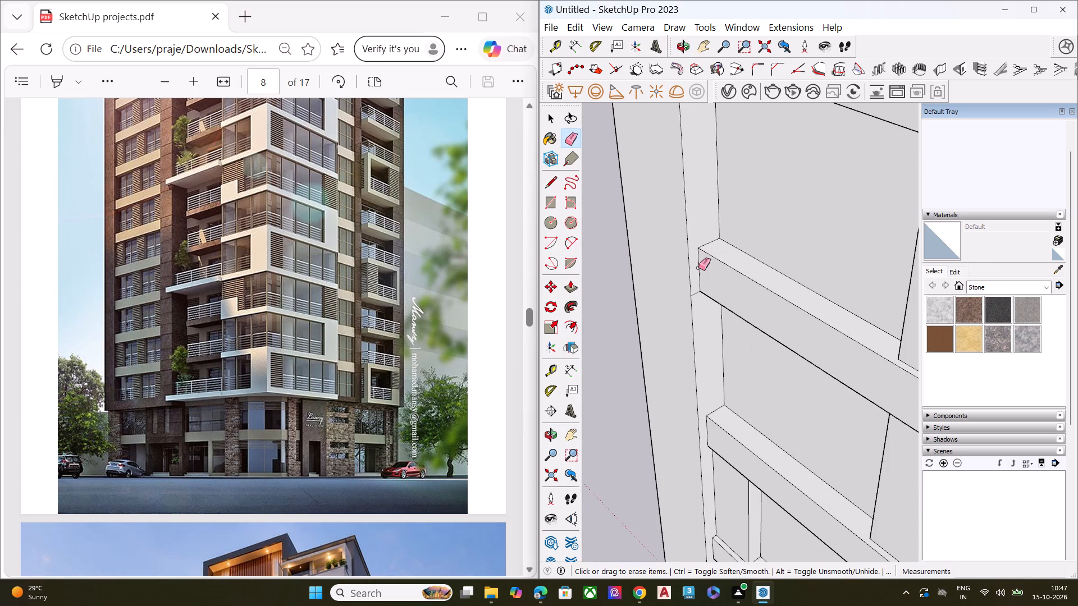
click(696, 295)
scroll(690, 283, down, 4)
scroll(690, 283, up, 1)
scroll(690, 283, down, 4)
scroll(680, 159, up, 8)
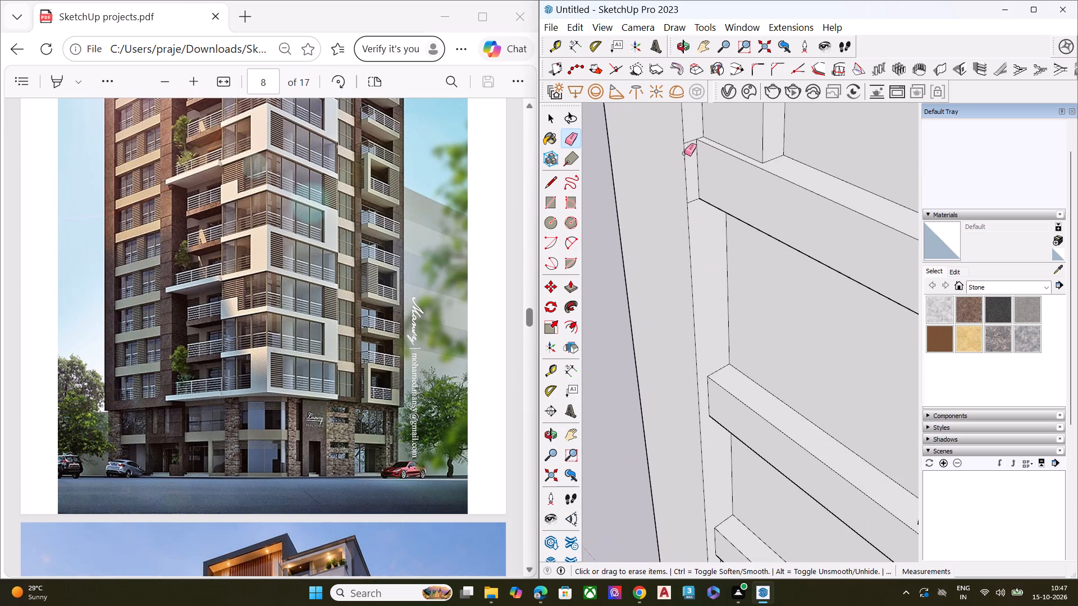
click(689, 141)
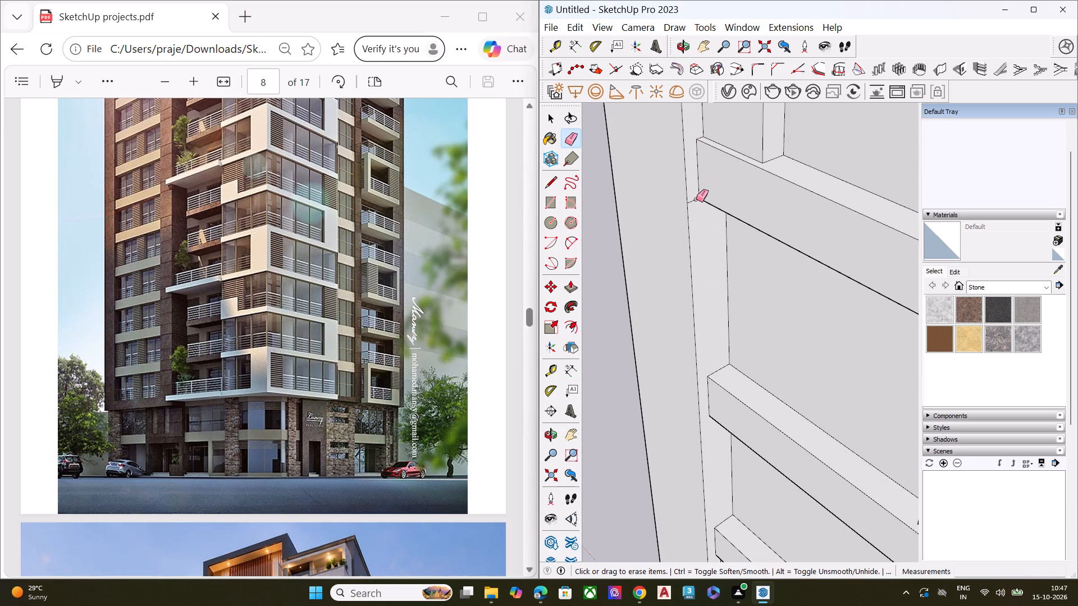
click(696, 199)
Erase the leftover edges on the central pier's inner side at the end of the fourth-lowest left-hand band.
scroll(643, 232, down, 7)
middle_drag(642, 264, 913, 270)
scroll(915, 269, up, 2)
scroll(686, 265, down, 3)
scroll(674, 268, up, 1)
scroll(672, 269, down, 4)
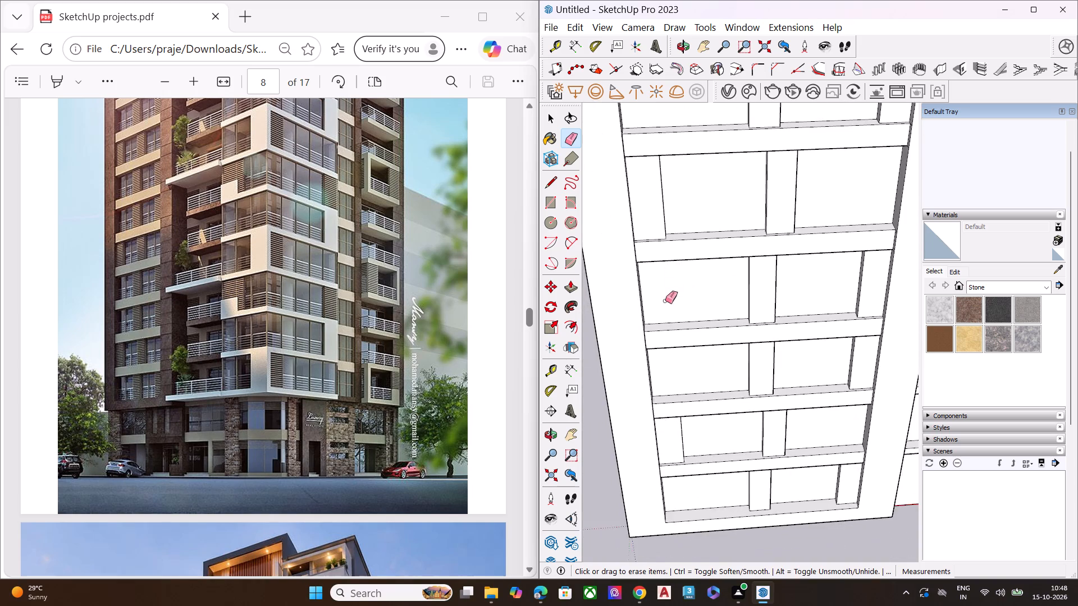
middle_drag(673, 302, 983, 276)
scroll(930, 256, up, 5)
scroll(841, 196, down, 1)
scroll(839, 196, up, 4)
scroll(796, 154, up, 5)
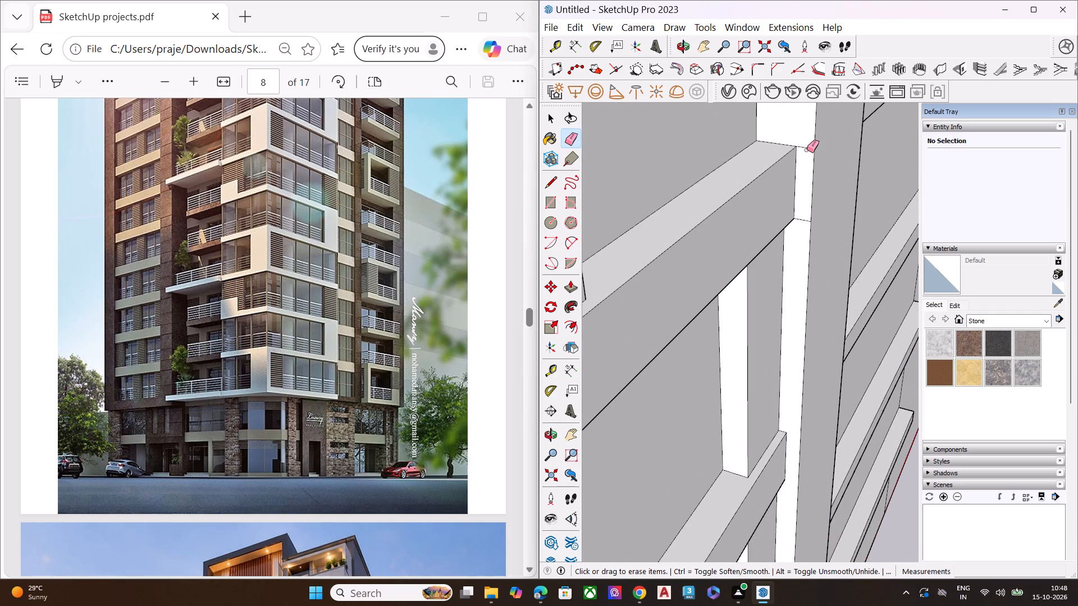
click(806, 148)
click(802, 221)
Erase the leftover edges on the outer left pier's inner side at the end of the fifth-lowest left-hand band.
scroll(803, 232, down, 7)
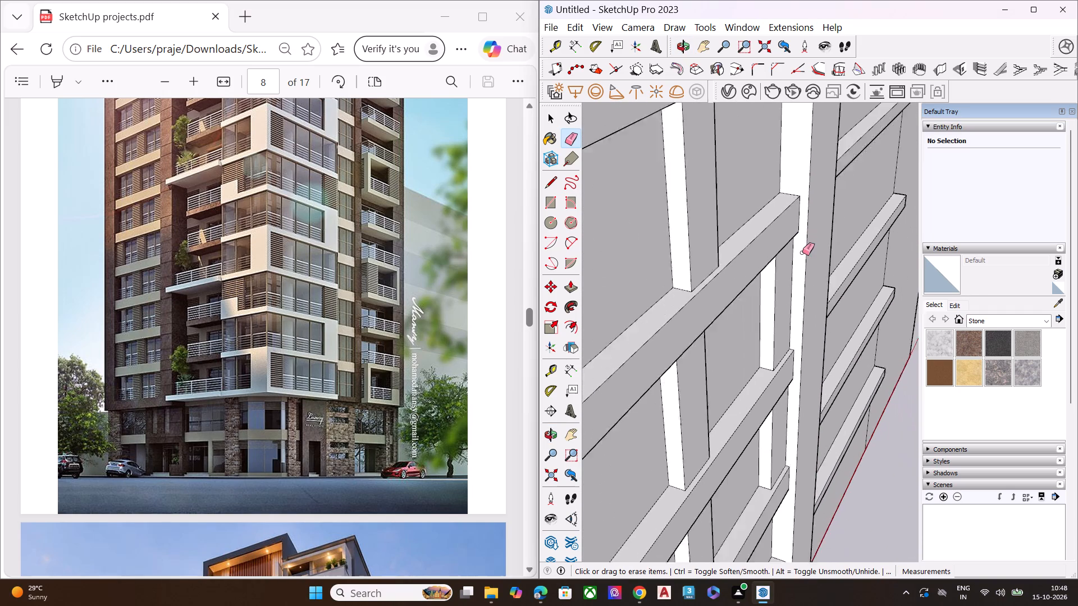
scroll(802, 252, down, 9)
middle_drag(812, 271, 394, 290)
scroll(739, 277, down, 2)
scroll(751, 282, up, 1)
scroll(751, 282, down, 2)
middle_drag(714, 284, 602, 263)
scroll(662, 165, up, 20)
click(652, 194)
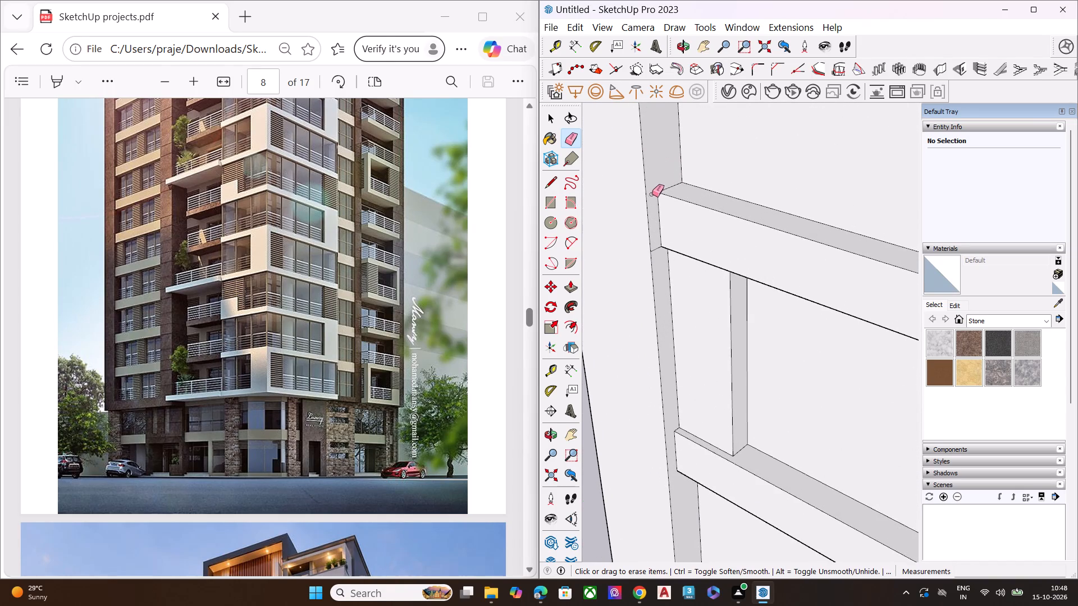
click(655, 249)
Erase the leftover edges on the central pier's inner side at the end of the fifth-lowest left-hand band.
scroll(652, 229, down, 8)
middle_drag(645, 281, 917, 278)
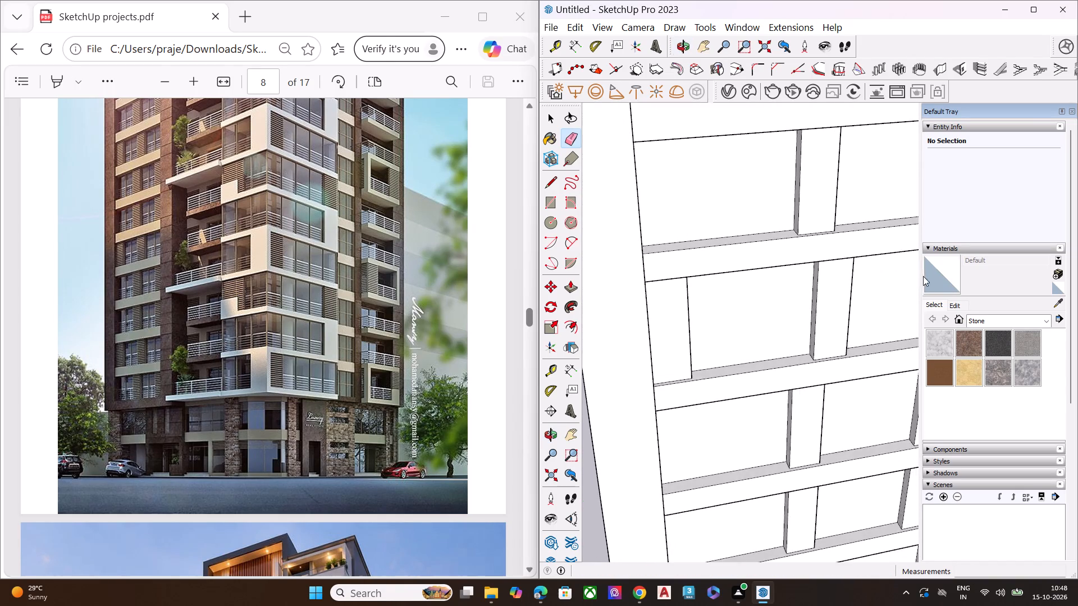
scroll(675, 237, down, 7)
middle_drag(739, 265, 947, 241)
scroll(859, 217, up, 5)
scroll(812, 206, down, 1)
scroll(812, 206, up, 12)
click(829, 191)
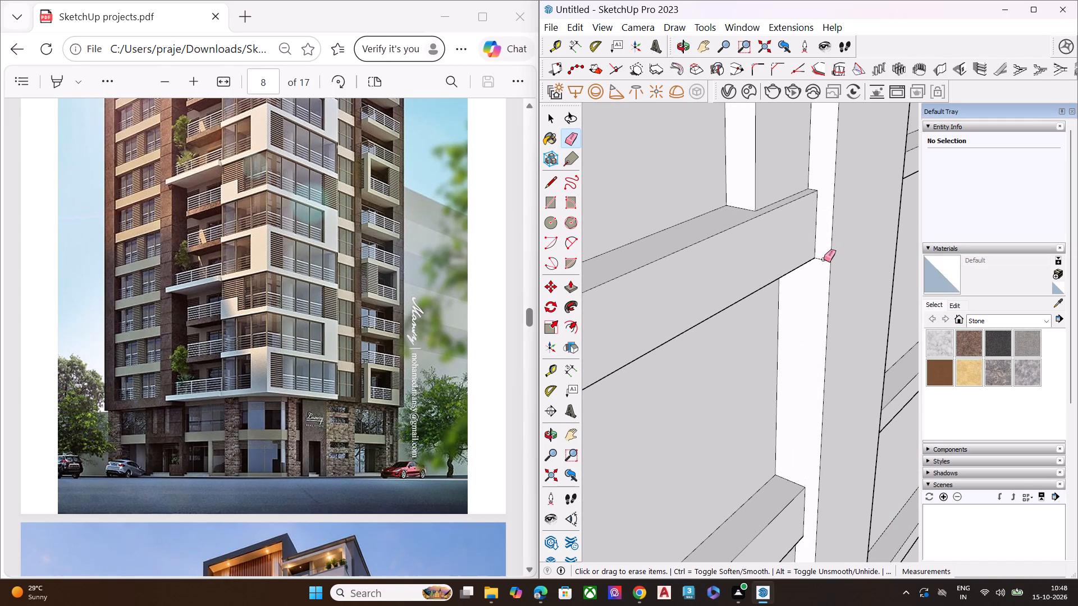
click(824, 259)
Erase the leftover edges on the outer left pier's inner side at the end of the sixth-lowest left-hand band.
scroll(824, 259, down, 1)
scroll(824, 259, up, 1)
scroll(824, 259, down, 7)
scroll(823, 268, up, 2)
scroll(823, 269, down, 4)
middle_drag(837, 301, 834, 347)
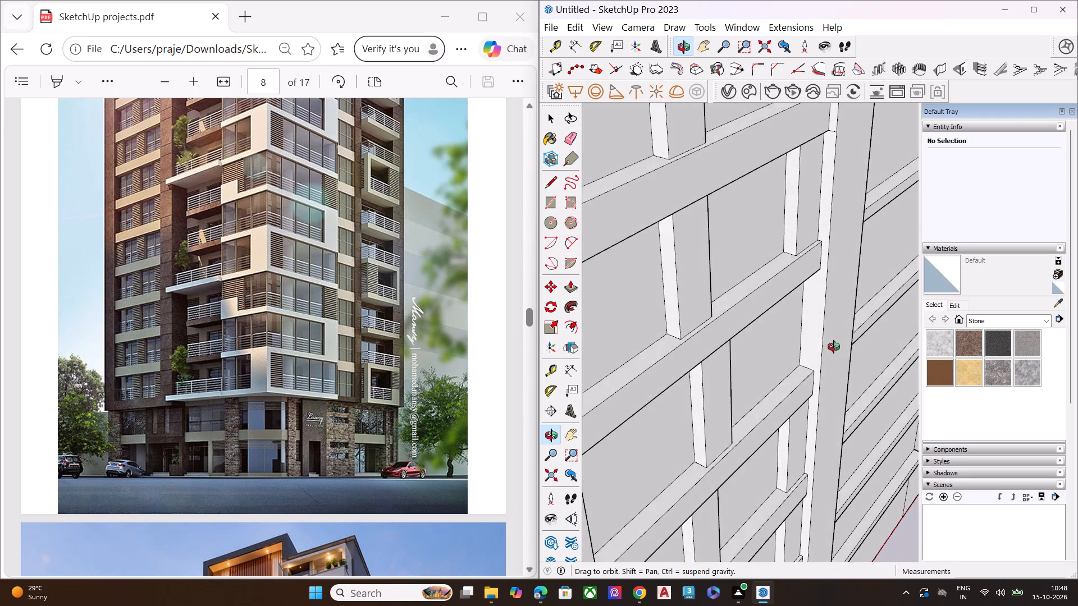
middle_drag(834, 347, 712, 373)
scroll(844, 277, down, 7)
middle_drag(841, 299, 597, 370)
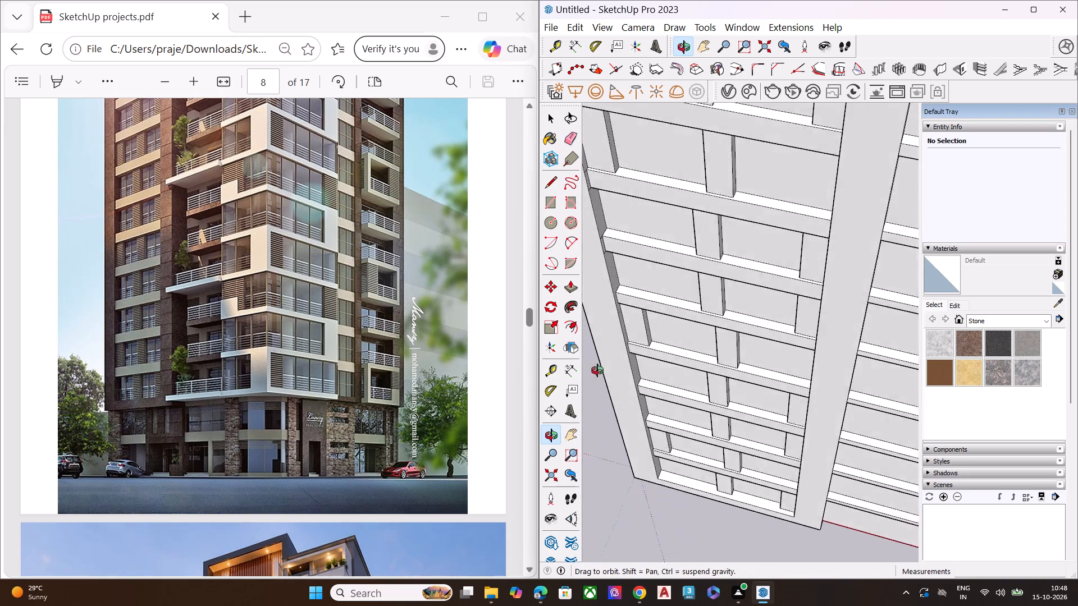
middle_drag(597, 370, 506, 382)
scroll(606, 226, up, 5)
scroll(609, 213, down, 2)
scroll(609, 213, up, 8)
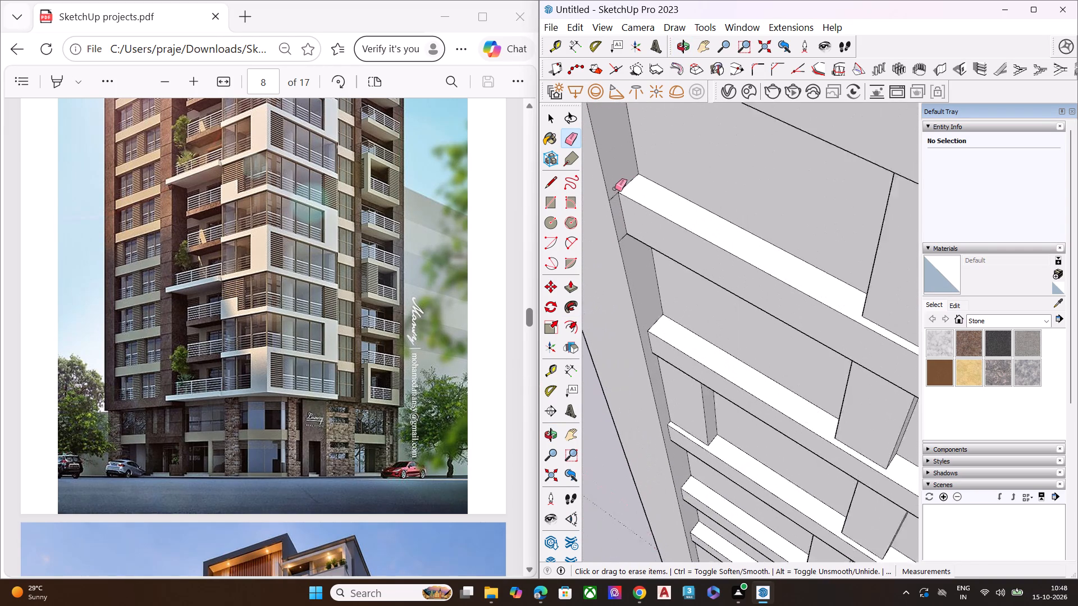
scroll(615, 189, up, 3)
click(614, 198)
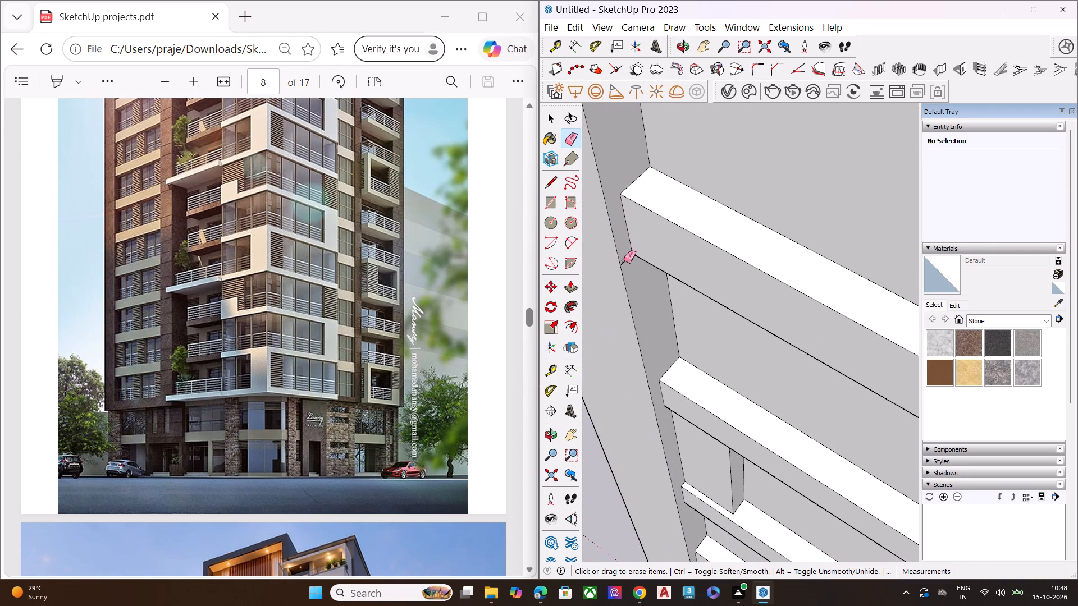
click(624, 260)
Erase the leftover edges on the central pier's inner side at the end of the sixth-lowest left-hand band.
scroll(627, 244, down, 2)
scroll(627, 244, up, 3)
scroll(627, 244, down, 3)
middle_drag(601, 281, 792, 265)
scroll(604, 282, up, 1)
scroll(628, 224, down, 4)
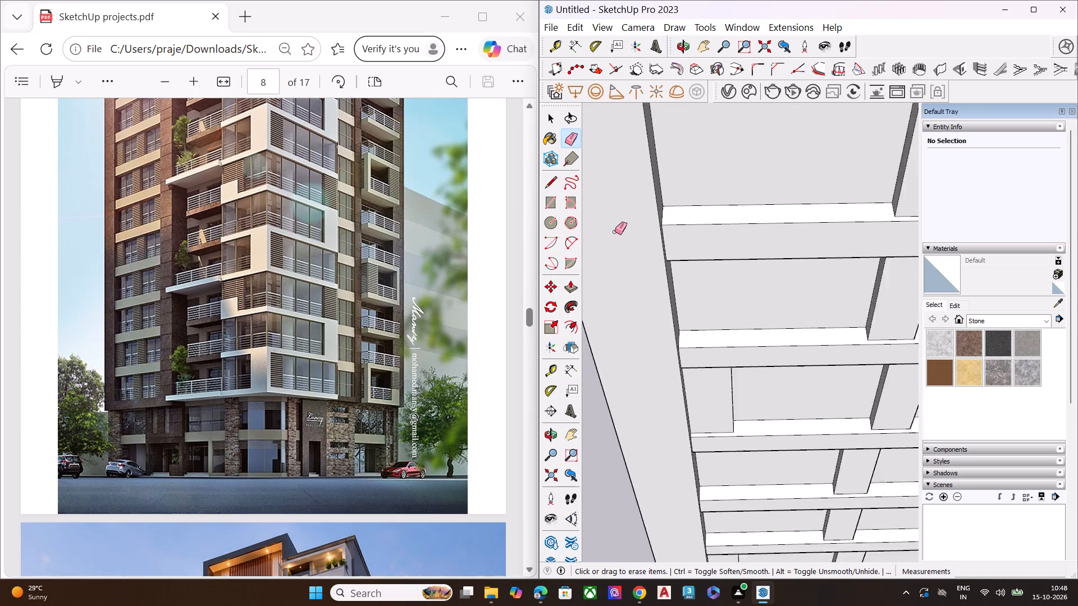
scroll(615, 232, down, 3)
middle_drag(647, 293, 860, 273)
scroll(632, 230, down, 7)
middle_drag(629, 285, 699, 312)
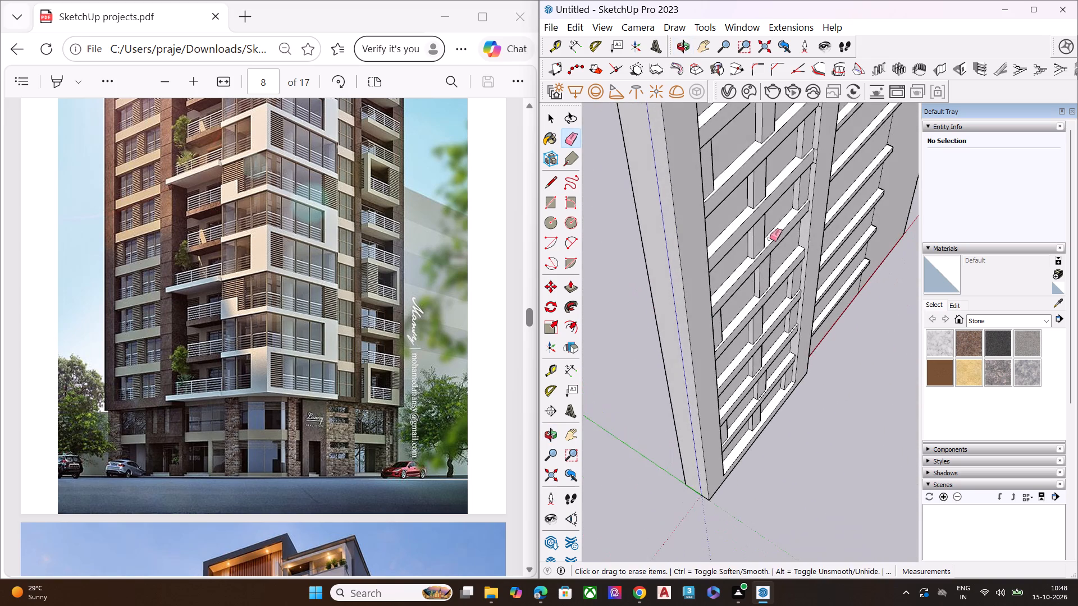
middle_drag(778, 210, 812, 160)
scroll(801, 173, up, 8)
scroll(778, 190, down, 3)
scroll(775, 140, up, 11)
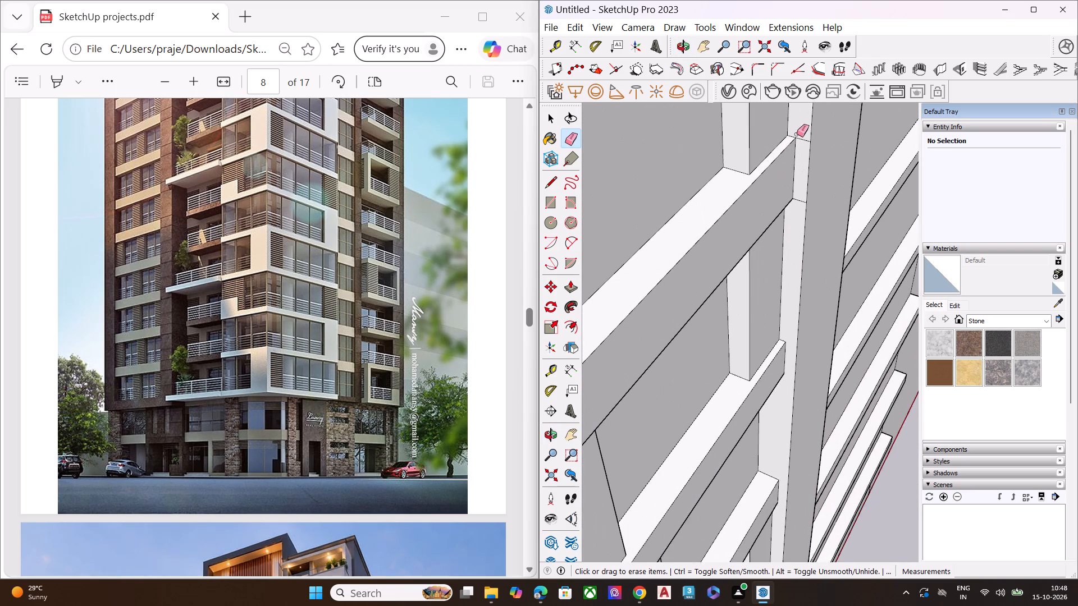
scroll(800, 135, up, 8)
click(808, 145)
click(802, 270)
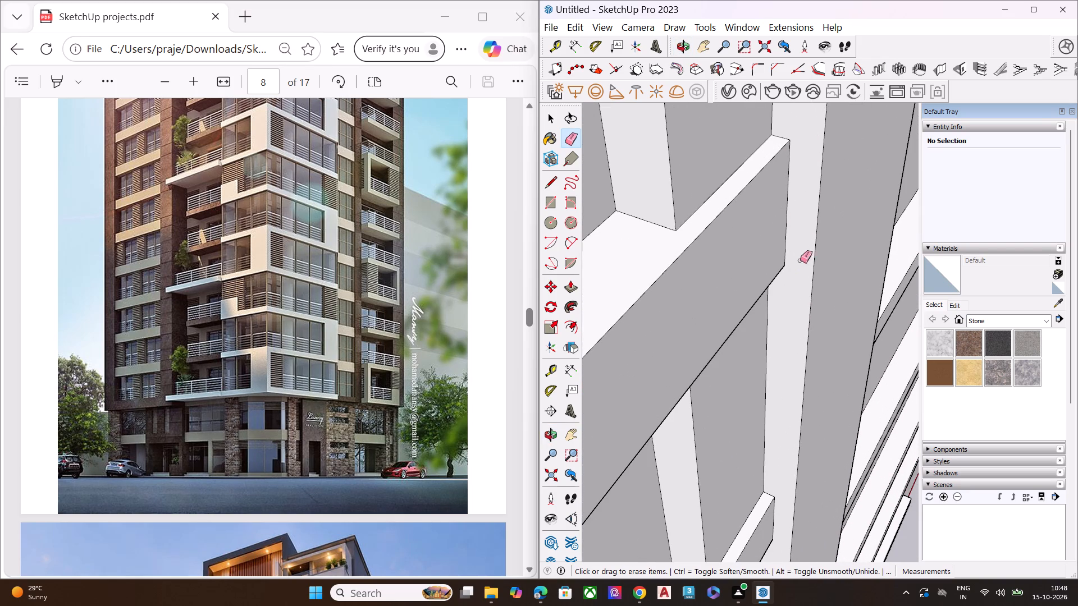
Erase the leftover edges on the outer left pier's inner side at the end of the seventh-lowest left-hand band.
scroll(789, 238, down, 10)
scroll(801, 259, up, 1)
scroll(801, 261, down, 4)
scroll(782, 213, down, 8)
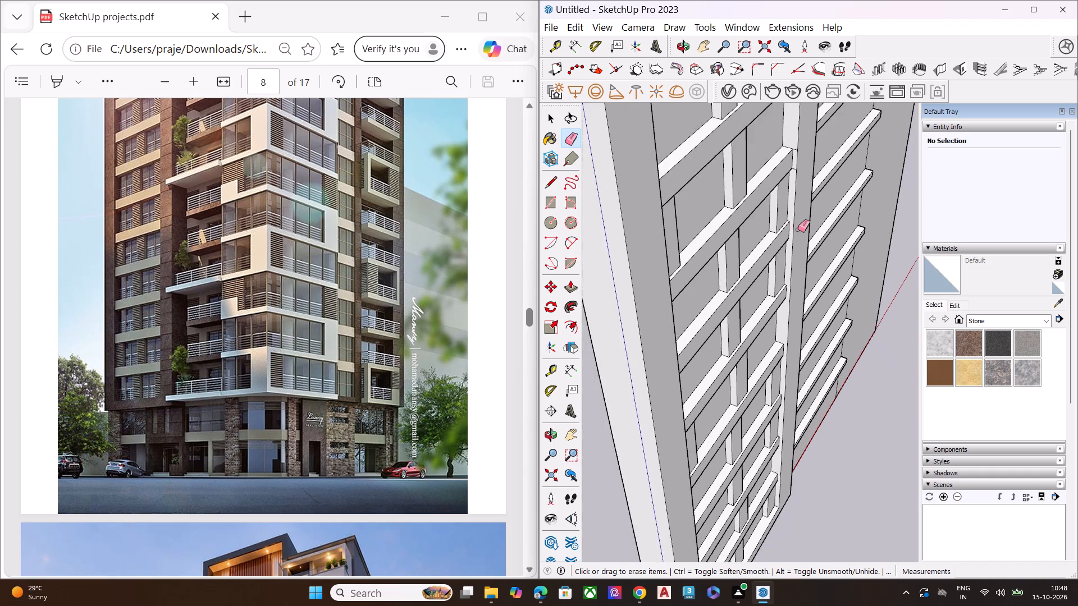
middle_drag(801, 224, 550, 347)
scroll(751, 244, down, 1)
scroll(755, 244, up, 1)
scroll(761, 244, down, 5)
middle_drag(732, 272, 505, 233)
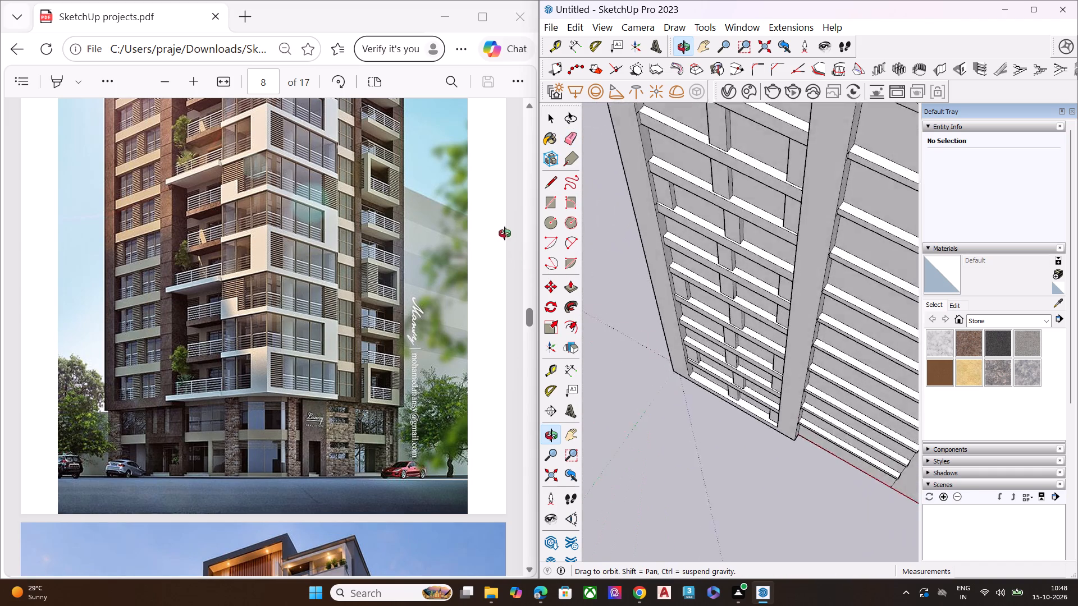
middle_drag(505, 233, 487, 189)
scroll(584, 192, up, 8)
scroll(619, 176, down, 6)
scroll(714, 182, up, 8)
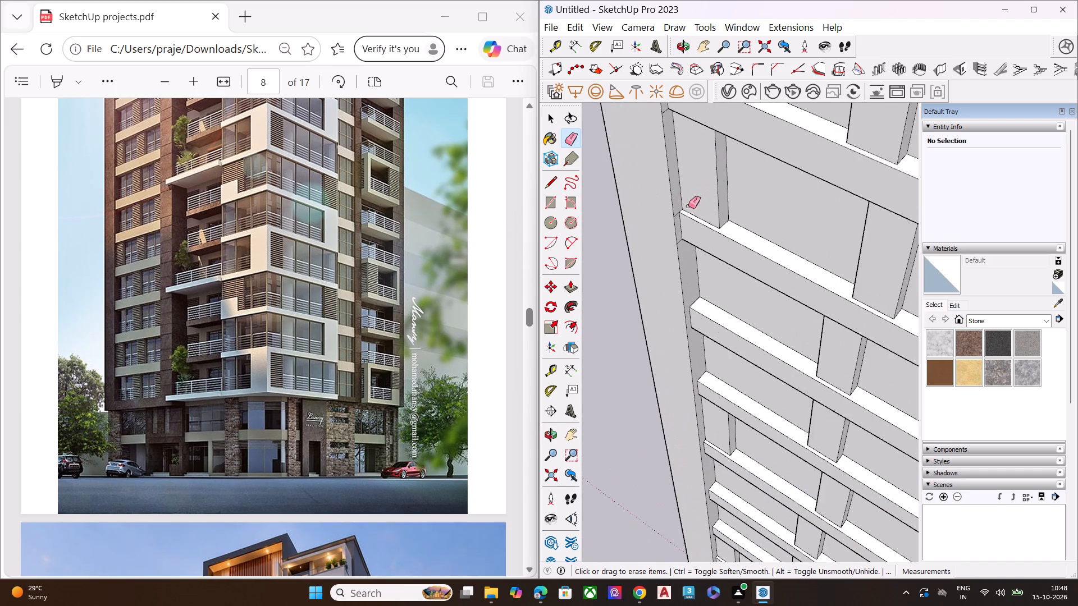
scroll(677, 216, up, 7)
click(679, 214)
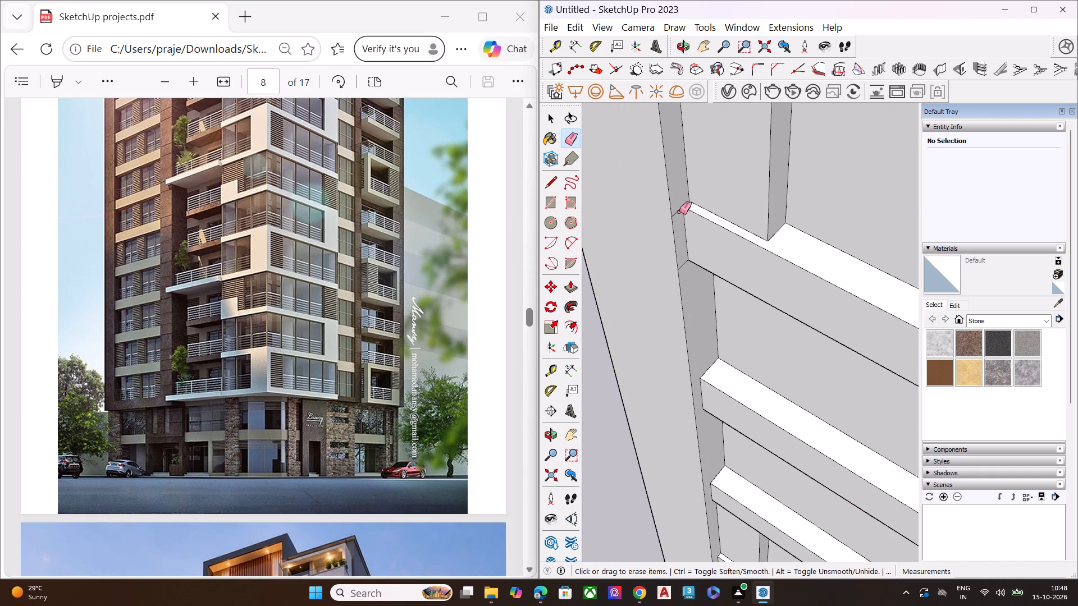
click(679, 212)
click(683, 265)
Erase the leftover edges on the central pier's inner side at the end of the seventh-lowest left-hand band.
scroll(654, 238, down, 9)
middle_drag(654, 265, 734, 267)
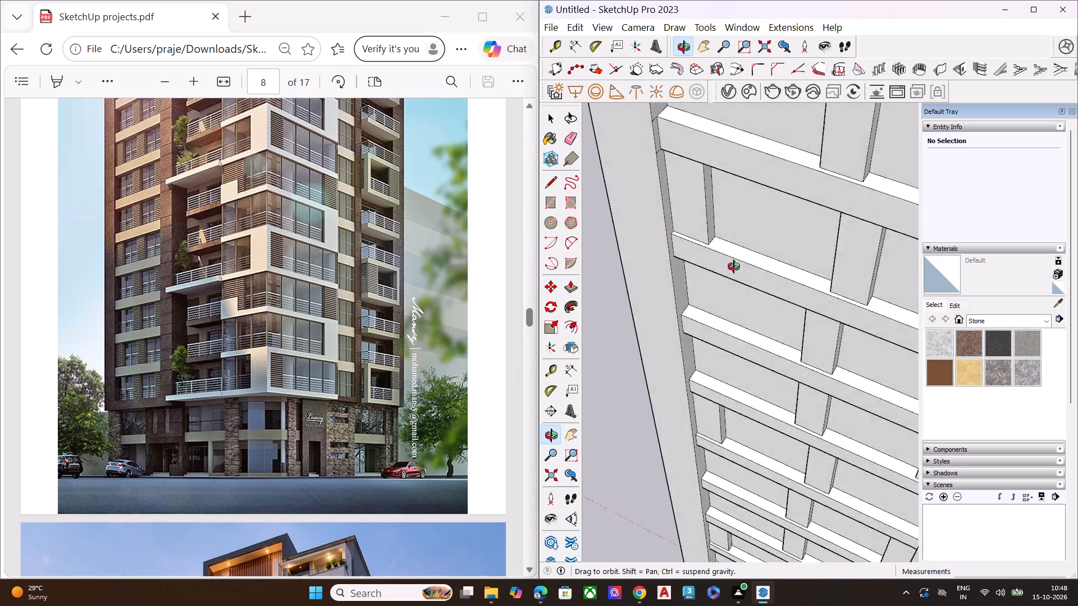
middle_drag(734, 267, 895, 235)
scroll(674, 208, down, 7)
middle_drag(677, 273, 921, 223)
scroll(900, 181, up, 9)
scroll(761, 124, up, 3)
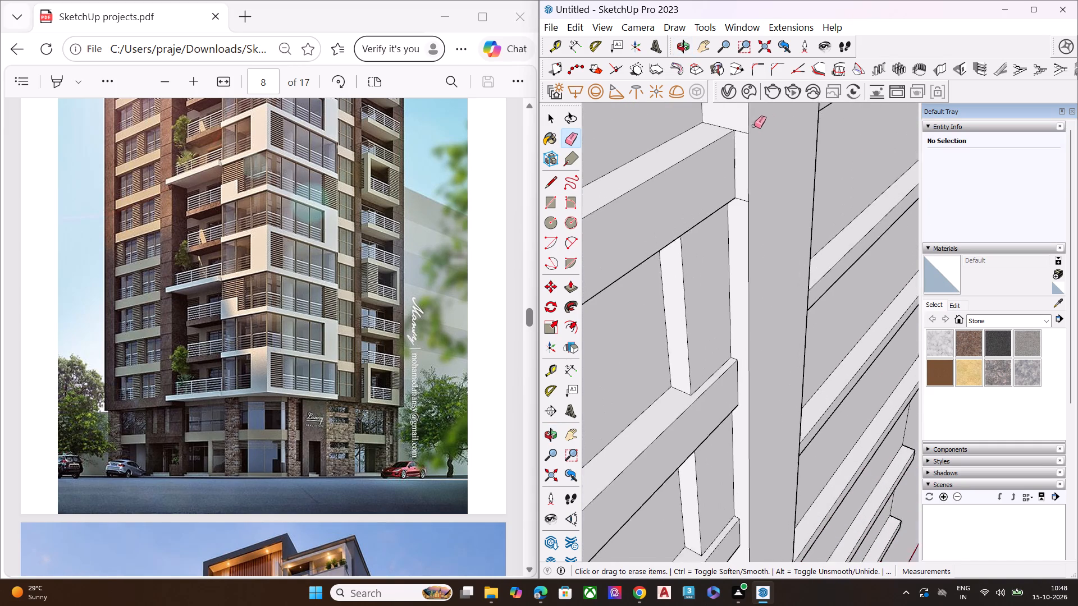
scroll(754, 126, up, 2)
click(741, 132)
drag(740, 187, 742, 201)
click(743, 209)
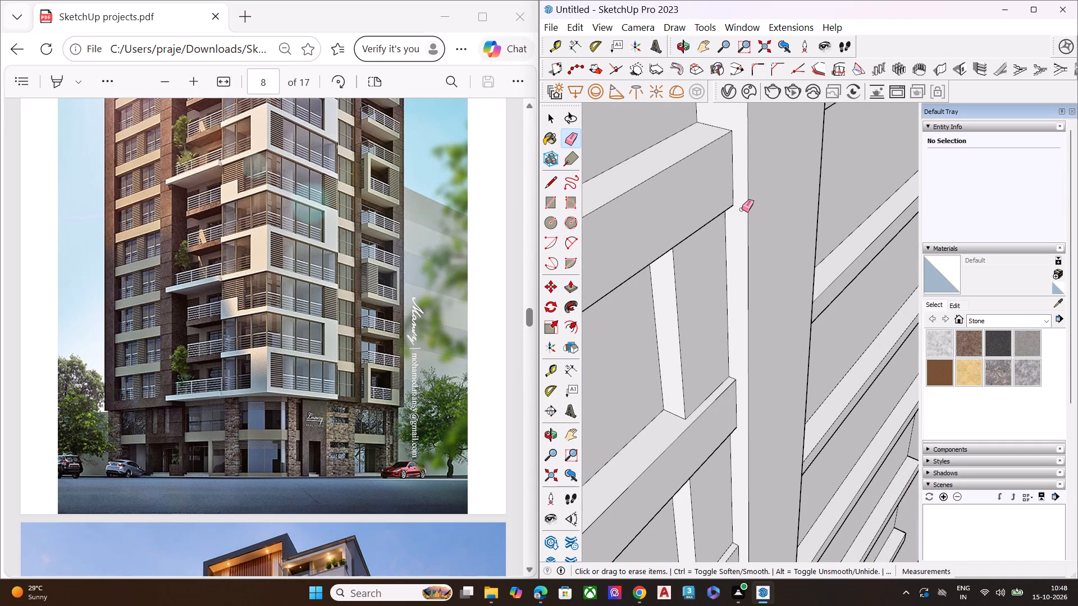
Erase the leftover edges on the outer left pier's inner side at the end of the eighth-lowest left-hand band.
scroll(732, 217, down, 11)
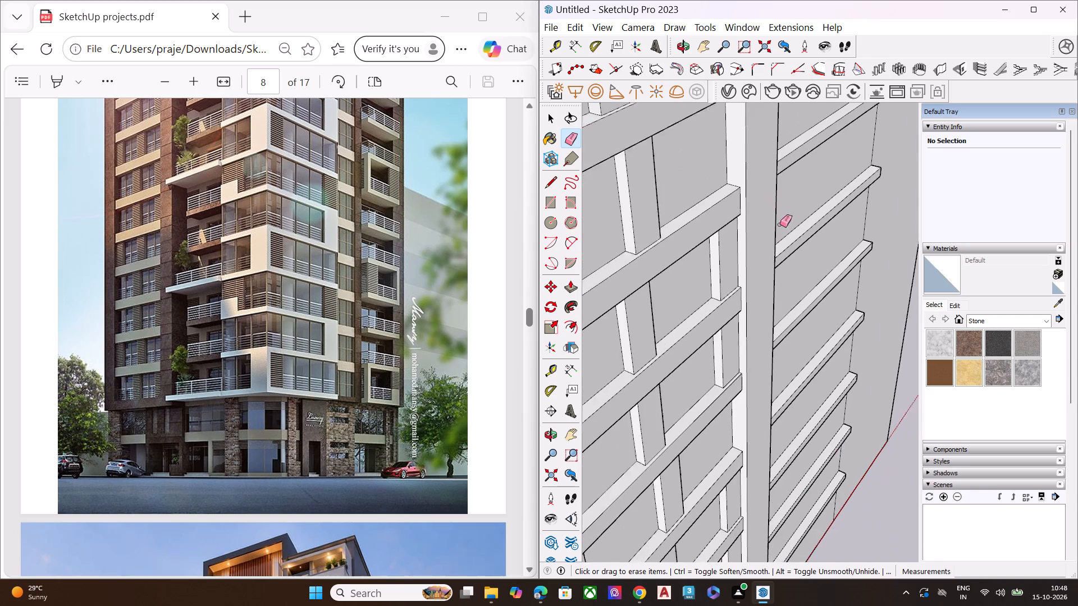
scroll(780, 224, down, 5)
middle_drag(788, 269, 573, 302)
scroll(661, 245, up, 2)
scroll(753, 238, down, 5)
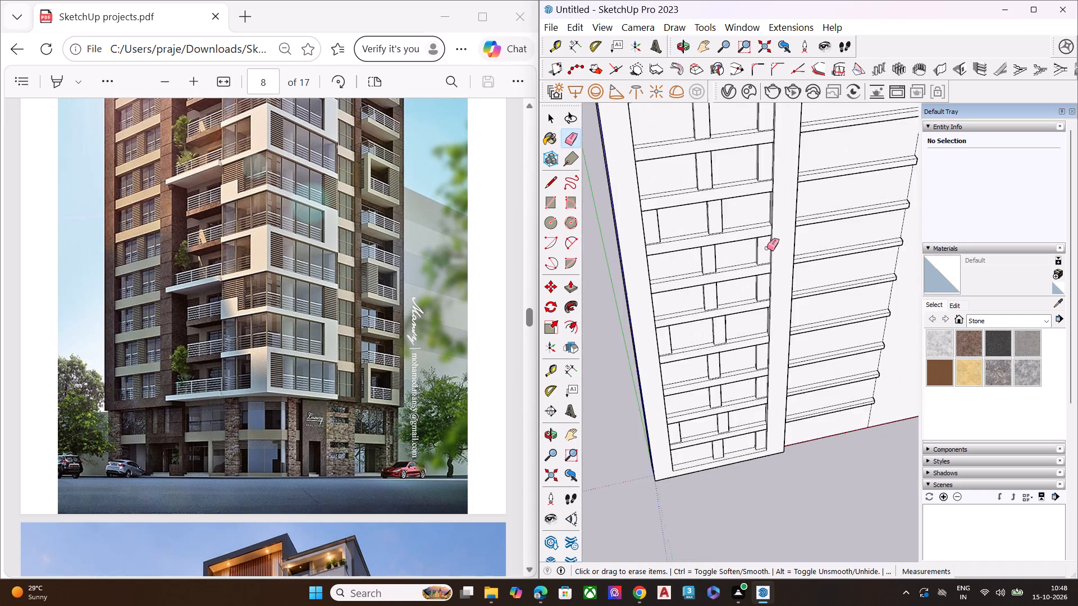
middle_drag(769, 252, 558, 275)
scroll(642, 162, up, 1)
scroll(644, 160, down, 1)
scroll(647, 157, up, 15)
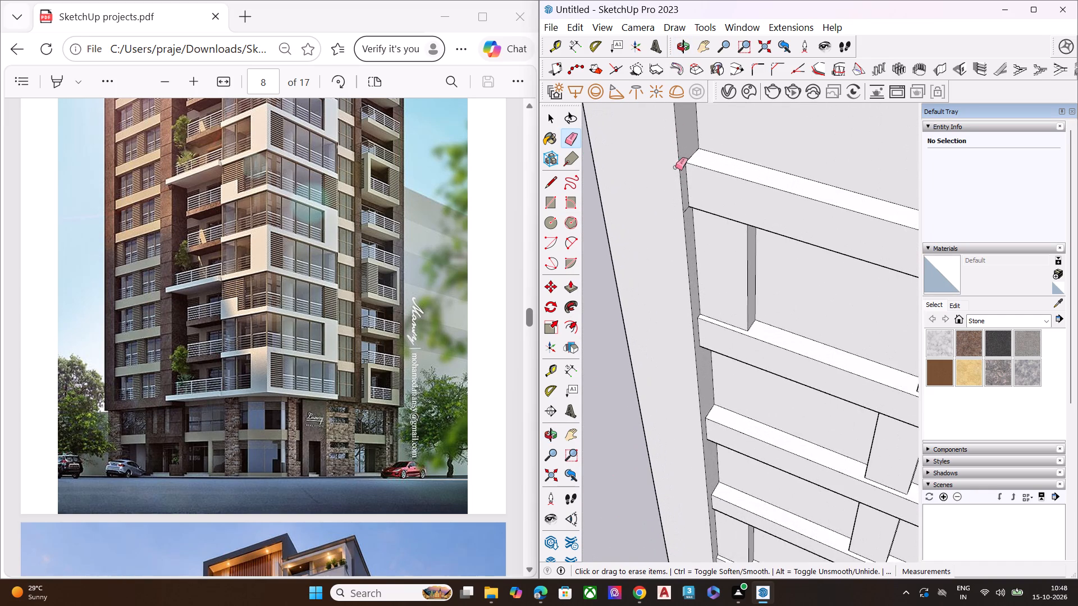
scroll(680, 166, up, 8)
click(685, 167)
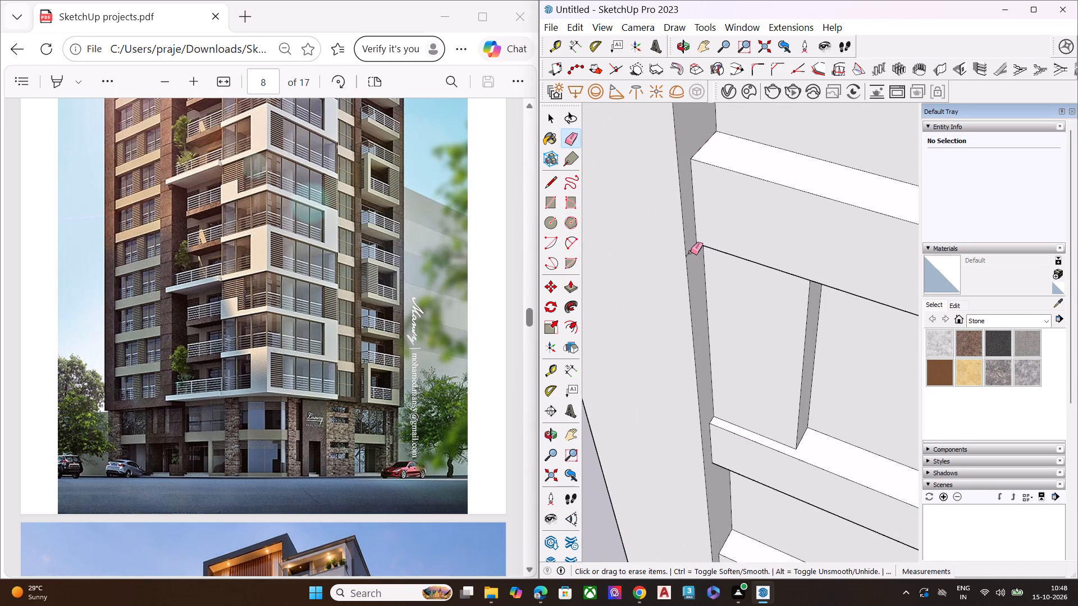
click(691, 250)
Erase the leftover edges on the central pier's inner side at the end of the eighth-lowest left-hand band.
scroll(654, 210, down, 8)
scroll(704, 214, down, 8)
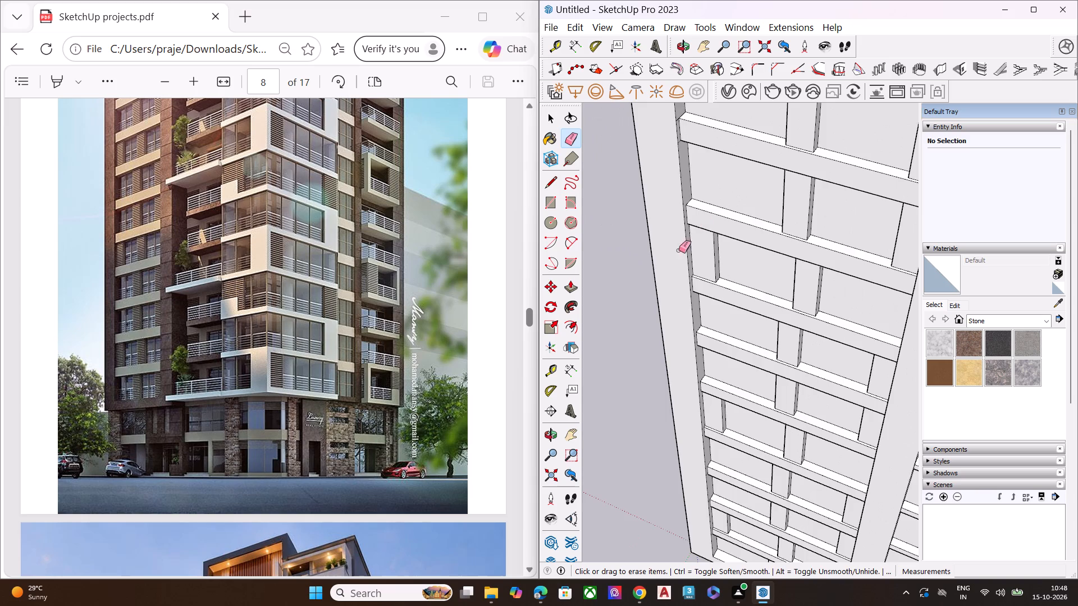
middle_drag(678, 251, 976, 241)
scroll(670, 256, down, 9)
middle_drag(685, 279, 768, 258)
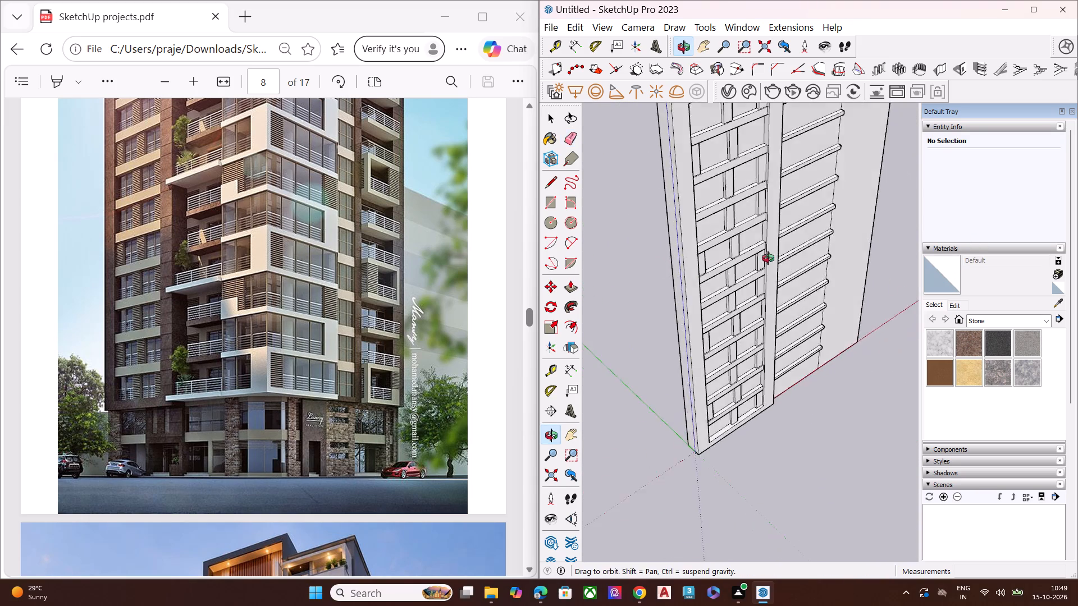
middle_drag(768, 258, 830, 226)
scroll(829, 226, up, 8)
scroll(688, 189, up, 8)
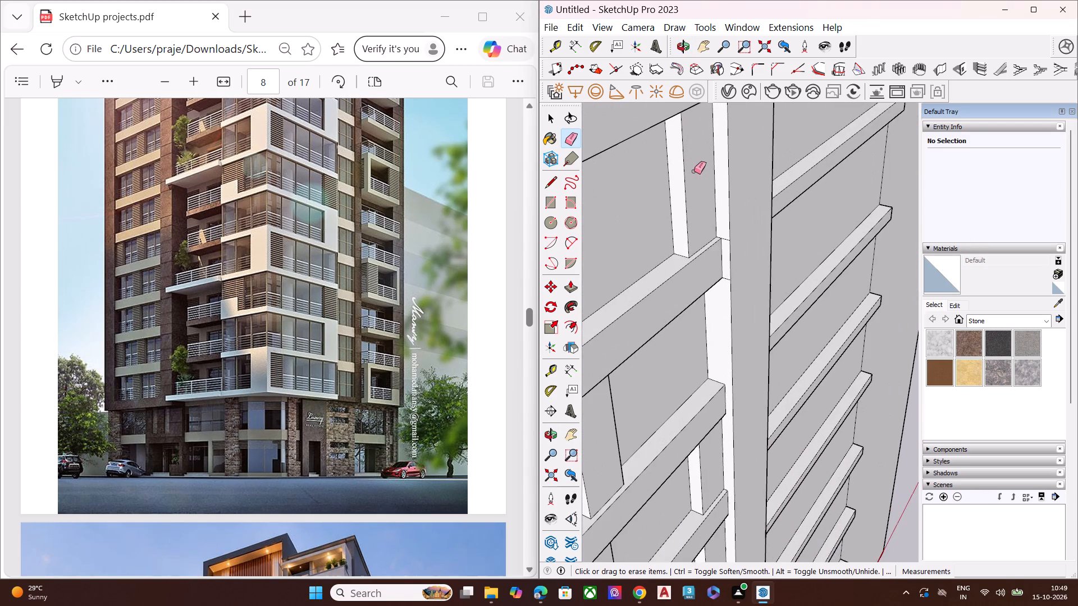
scroll(718, 237, up, 6)
click(731, 239)
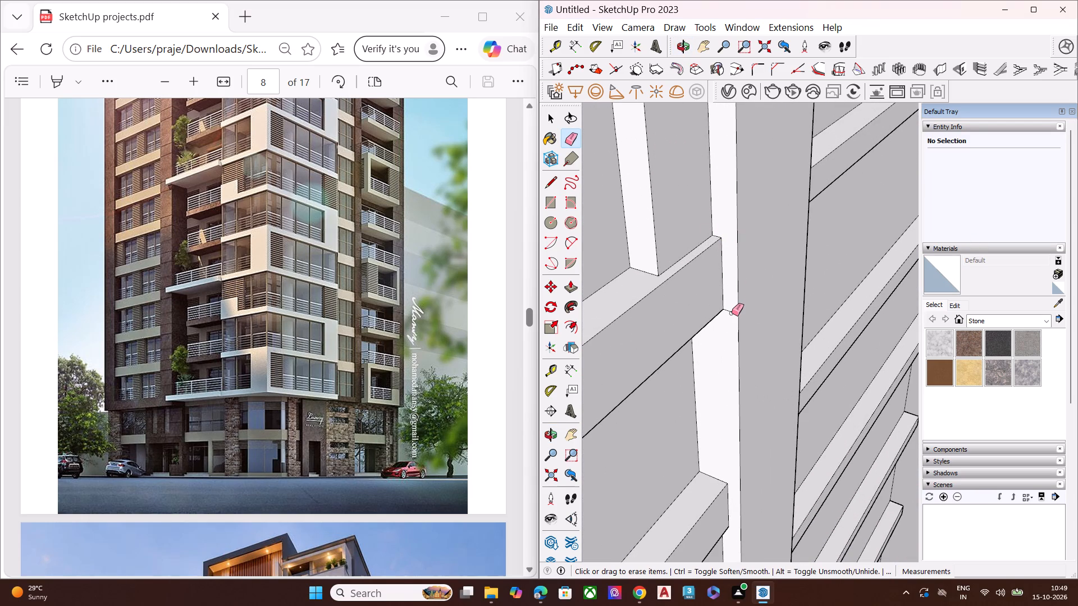
click(732, 313)
Erase the leftover edges on the central pier's inner side at the end of the ninth-lowest left-hand band.
scroll(740, 241, down, 6)
scroll(742, 242, up, 2)
scroll(742, 242, down, 10)
scroll(741, 172, up, 4)
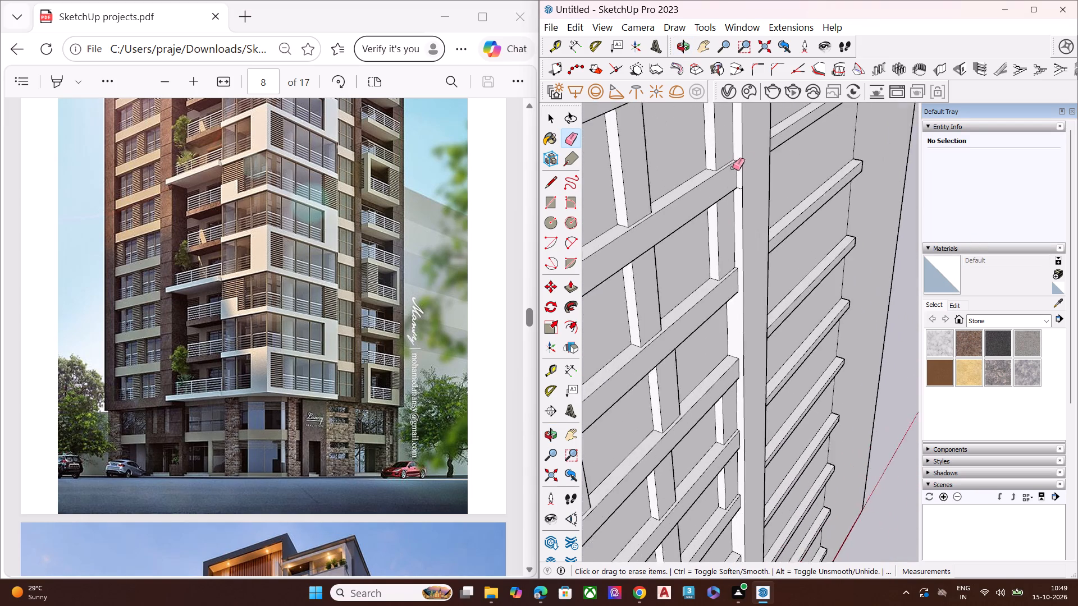
scroll(733, 168, up, 12)
click(758, 153)
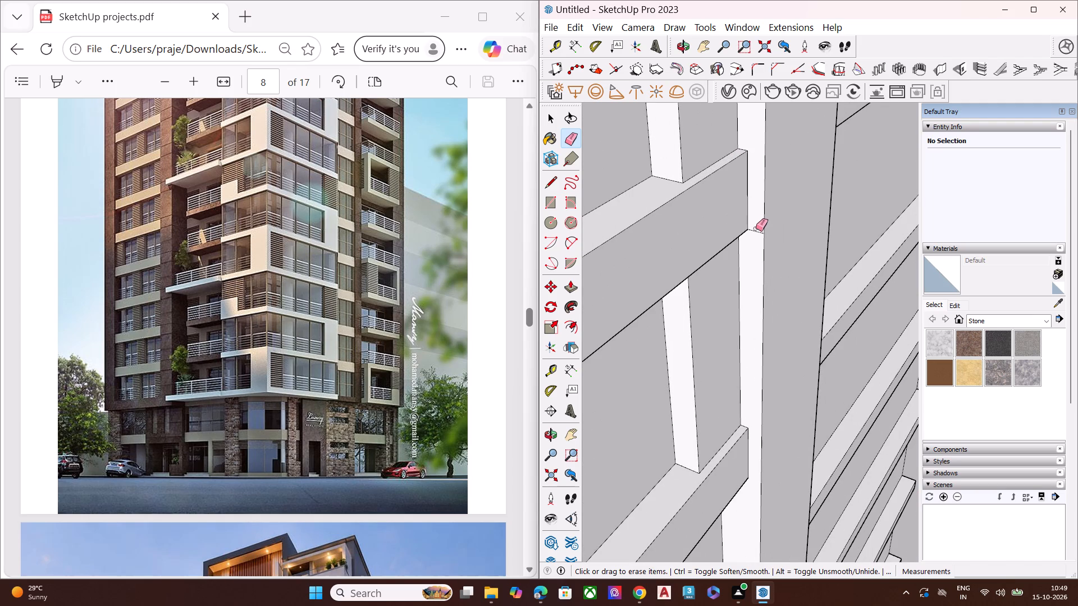
click(755, 231)
Erase the leftover edges on the outer left pier's inner side at the end of the ninth-lowest left-hand band.
scroll(777, 204, down, 6)
middle_drag(800, 228, 647, 235)
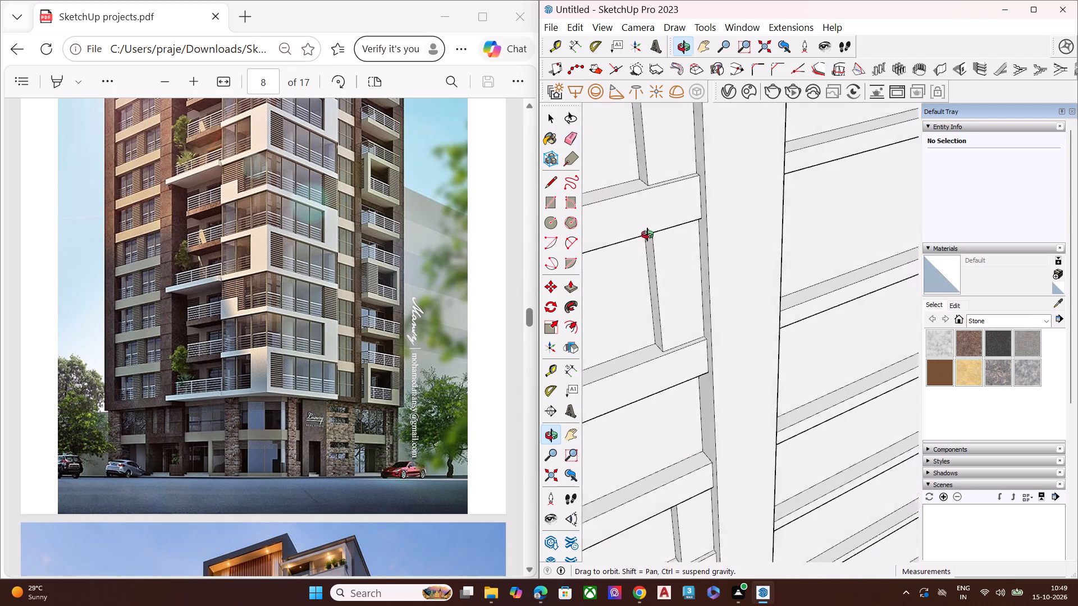
middle_drag(647, 235, 636, 235)
scroll(702, 204, down, 8)
scroll(799, 222, down, 4)
scroll(797, 229, up, 1)
scroll(797, 231, down, 2)
middle_drag(807, 238, 653, 254)
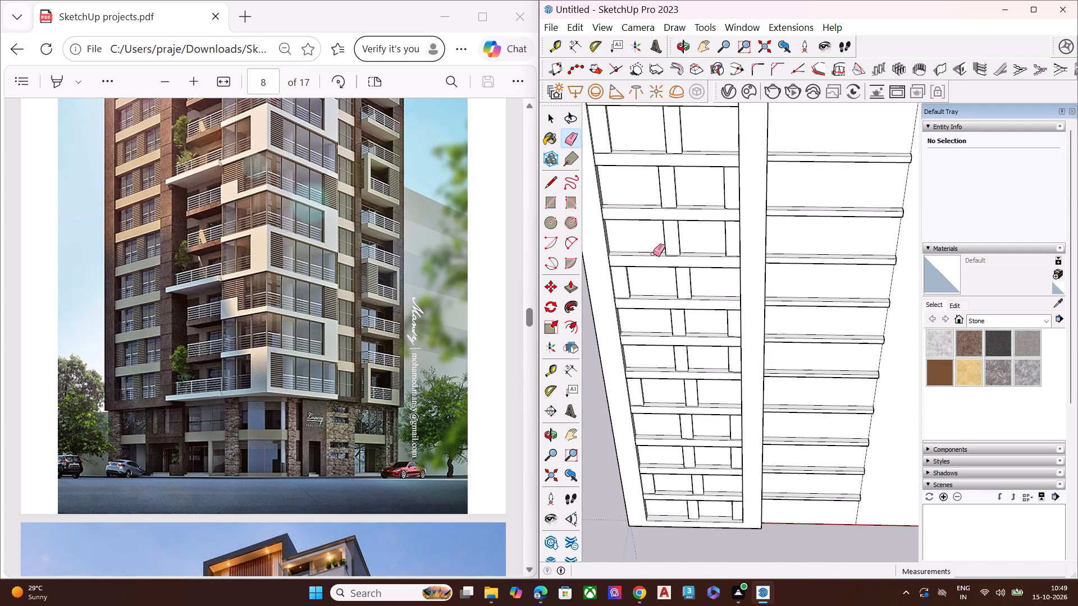
scroll(732, 199, down, 7)
middle_drag(747, 239, 514, 197)
scroll(675, 172, up, 9)
scroll(750, 219, up, 2)
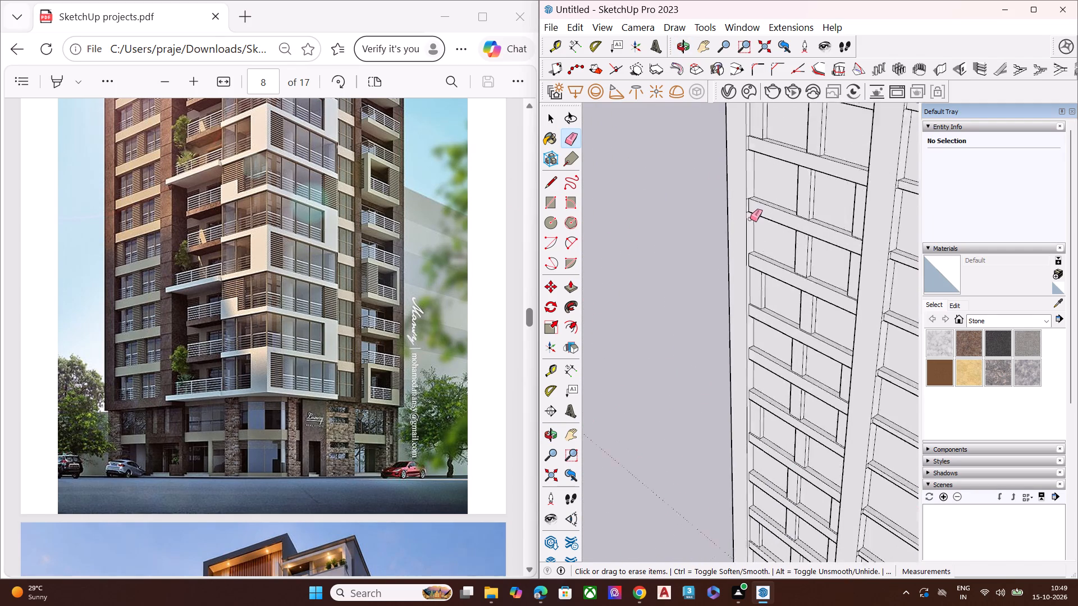
scroll(750, 219, up, 7)
scroll(746, 172, up, 2)
scroll(746, 172, down, 1)
scroll(746, 172, up, 4)
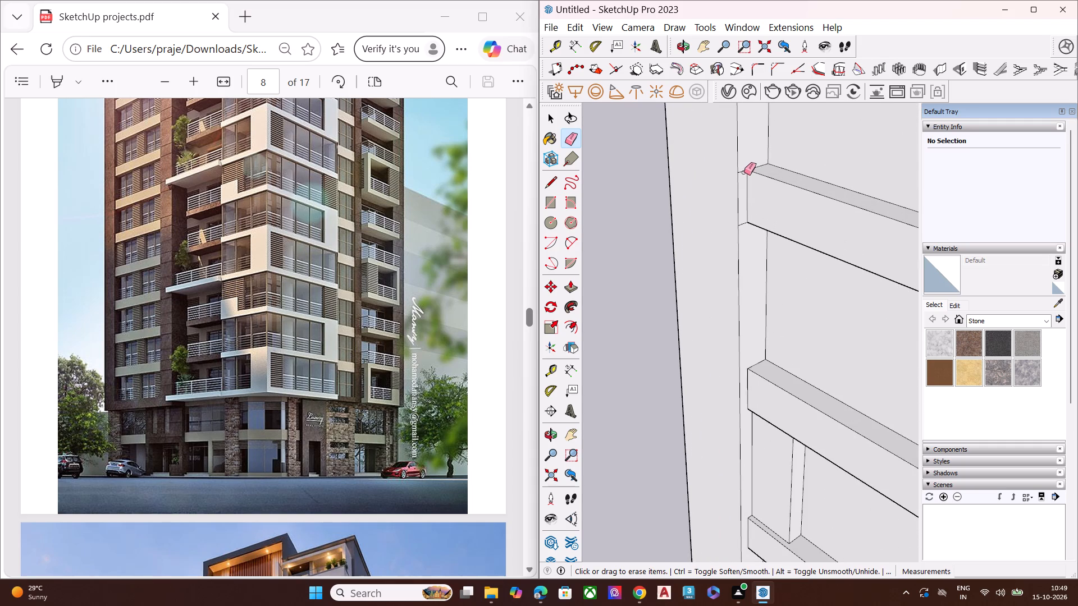
click(744, 172)
click(744, 224)
Erase the leftover edges on the central pier's inner side at the end of the tenth-lowest left-hand band.
scroll(712, 198, down, 8)
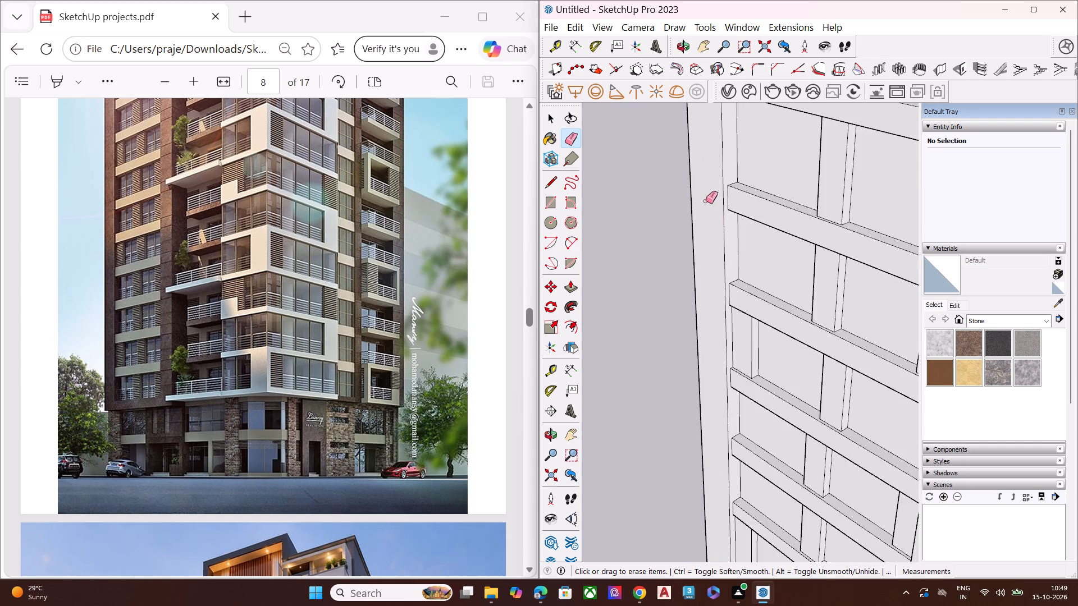
scroll(697, 201, down, 7)
middle_drag(698, 234, 1077, 188)
middle_drag(723, 205, 732, 199)
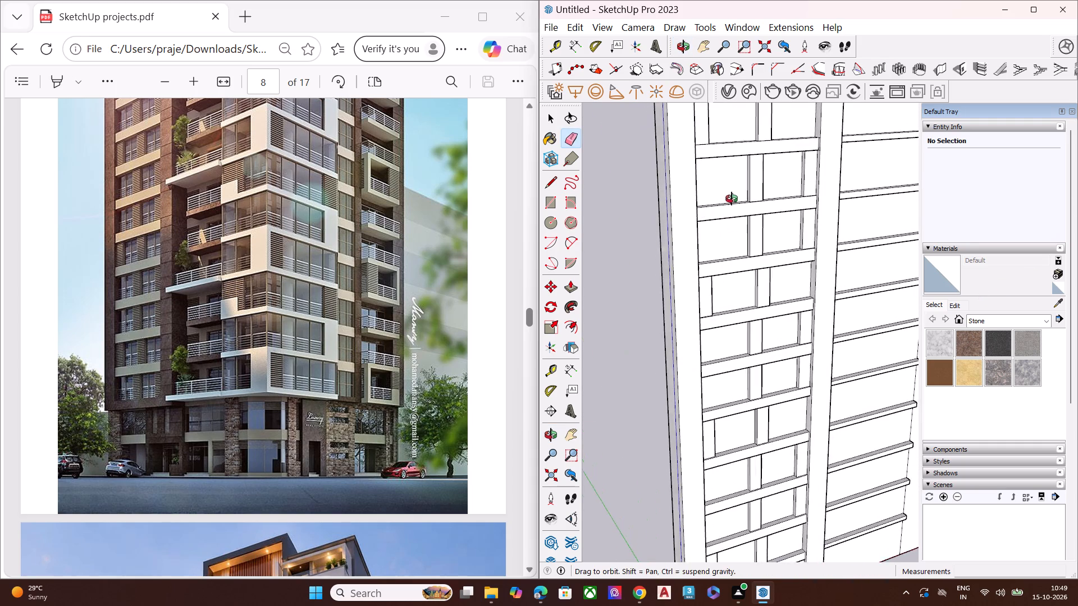
middle_drag(732, 199, 811, 177)
middle_click(806, 135)
scroll(805, 134, up, 4)
scroll(805, 134, down, 1)
scroll(805, 134, up, 5)
scroll(818, 136, down, 1)
scroll(818, 136, up, 9)
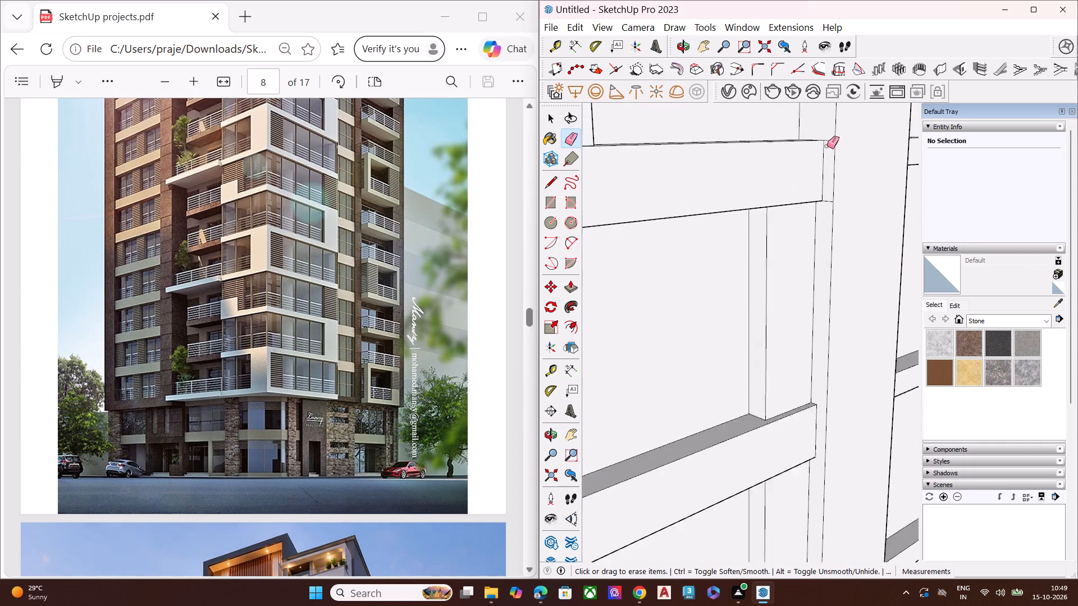
scroll(827, 146, up, 3)
click(835, 137)
click(824, 220)
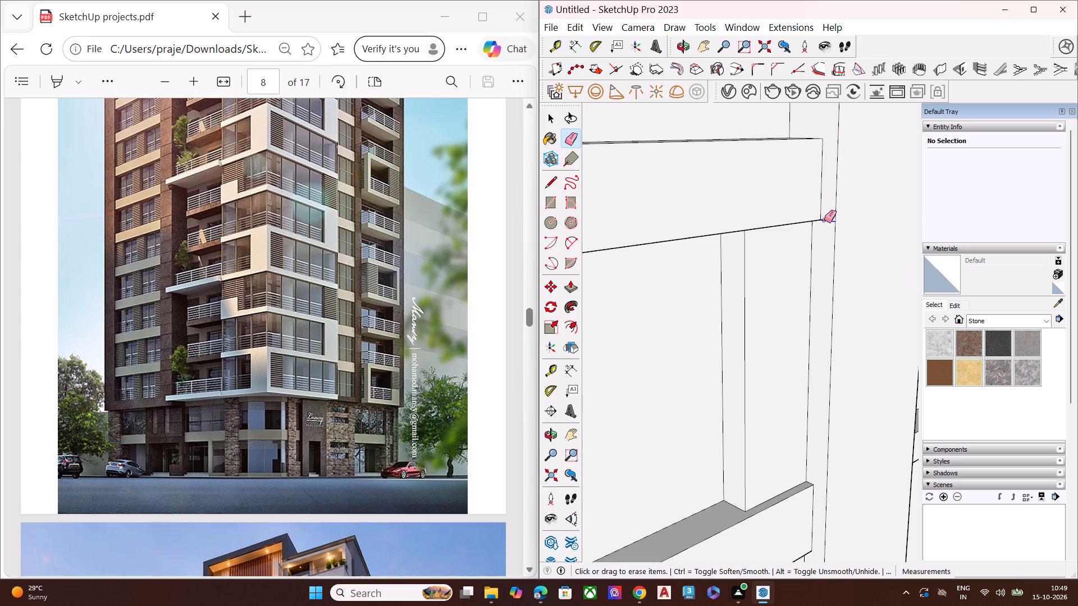
Erase the leftover edges on the outer left pier's inner side at the end of the tenth-lowest left-hand band.
scroll(826, 221, down, 4)
scroll(830, 228, up, 1)
scroll(835, 232, down, 10)
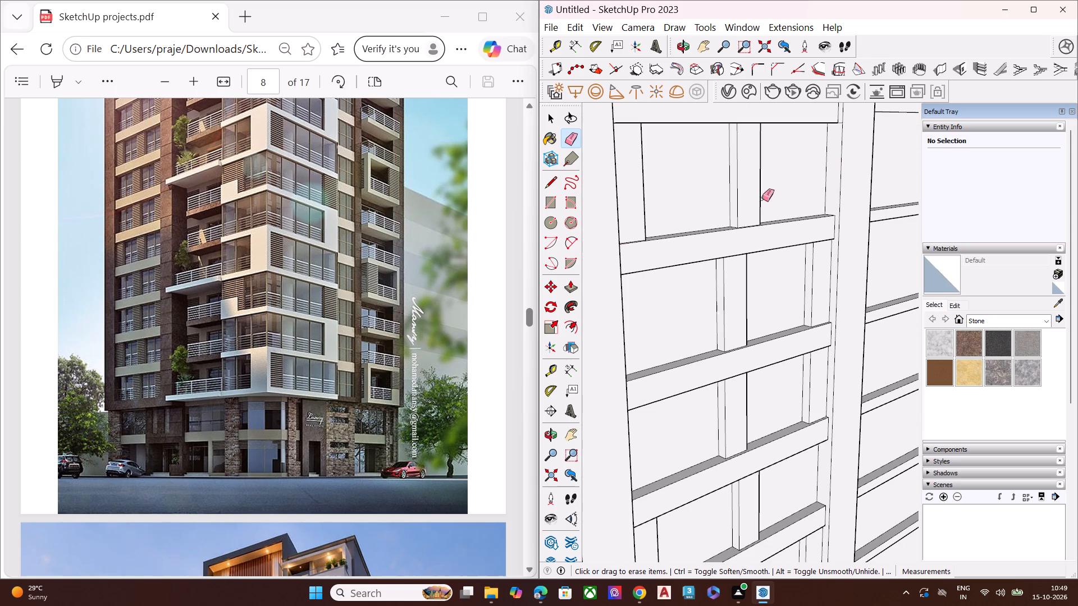
scroll(774, 206, down, 5)
middle_drag(798, 240, 494, 295)
scroll(648, 251, up, 1)
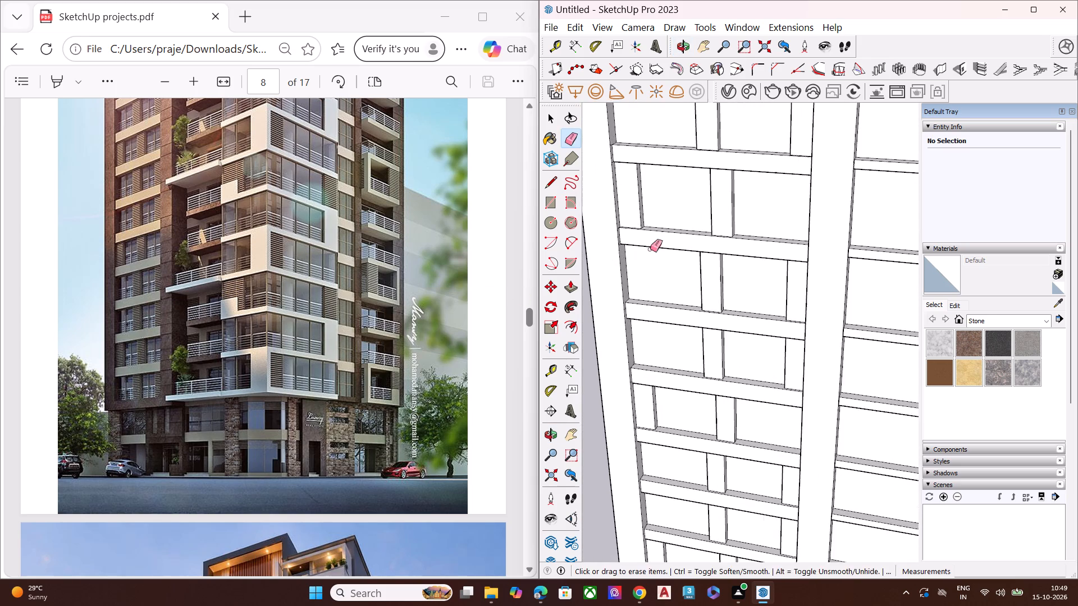
middle_drag(647, 250, 490, 252)
scroll(471, 214, up, 1)
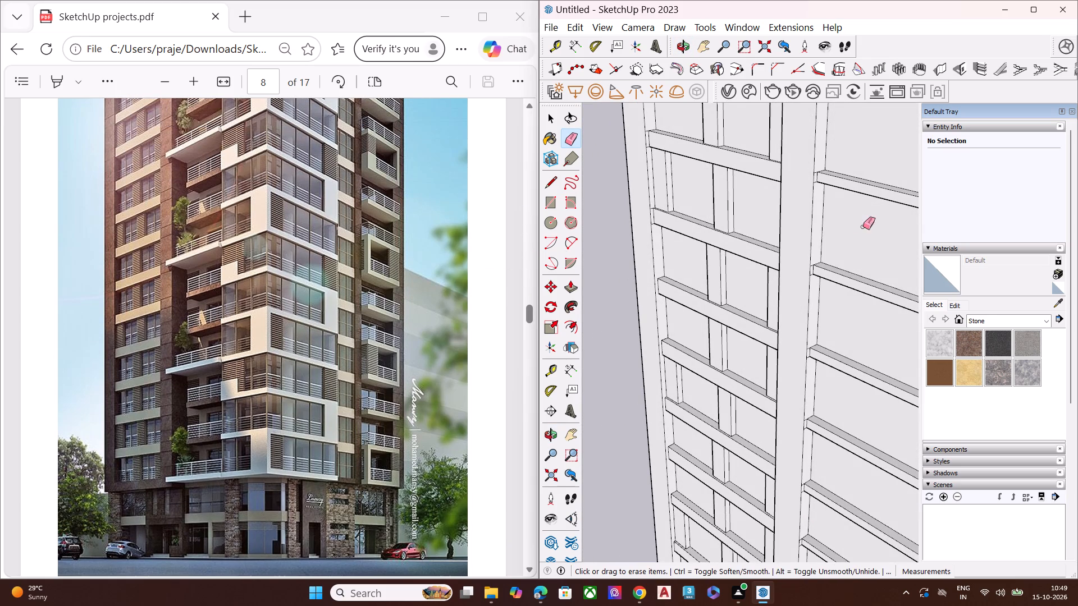
scroll(646, 209, up, 11)
scroll(694, 206, up, 3)
scroll(694, 206, down, 2)
scroll(694, 206, up, 5)
click(697, 204)
click(702, 285)
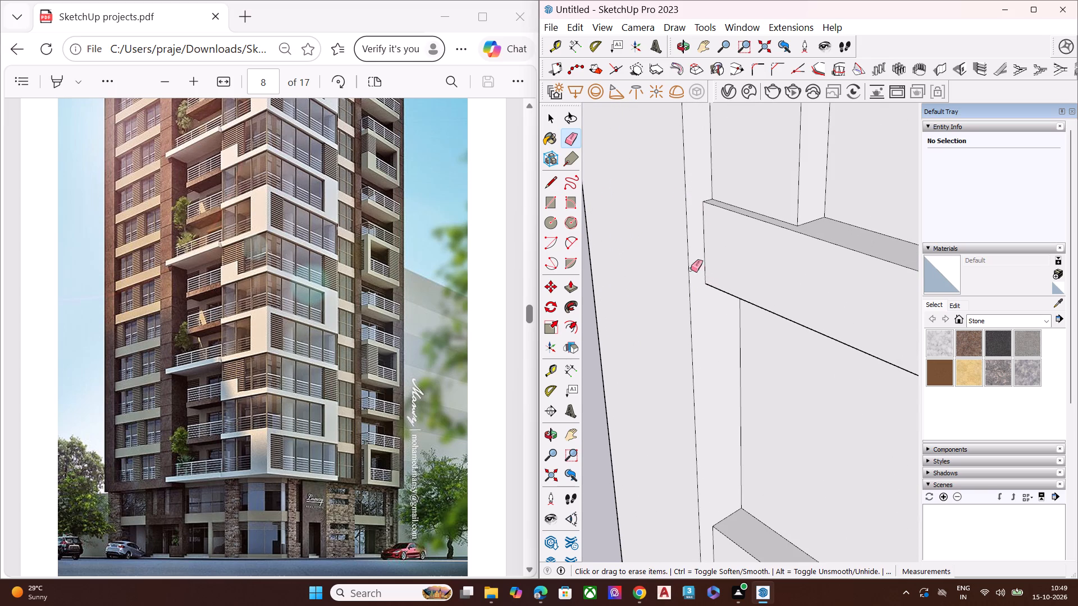
Erase the leftover edges on the outer left pier's inner side at the end of the topmost left-hand band.
scroll(687, 254, down, 8)
scroll(687, 254, up, 1)
scroll(687, 254, down, 9)
scroll(671, 148, up, 7)
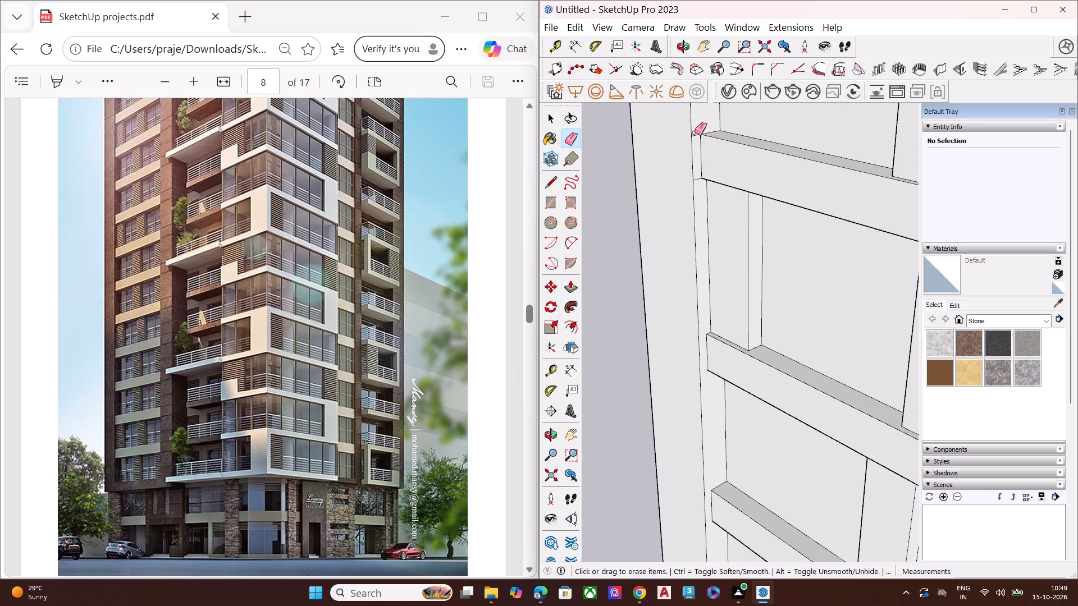
click(697, 136)
click(697, 181)
Erase the leftover edges on the central pier's inner side at the end of the topmost left-hand band.
scroll(678, 185, down, 3)
scroll(675, 186, up, 1)
scroll(674, 186, down, 4)
middle_drag(663, 220, 855, 224)
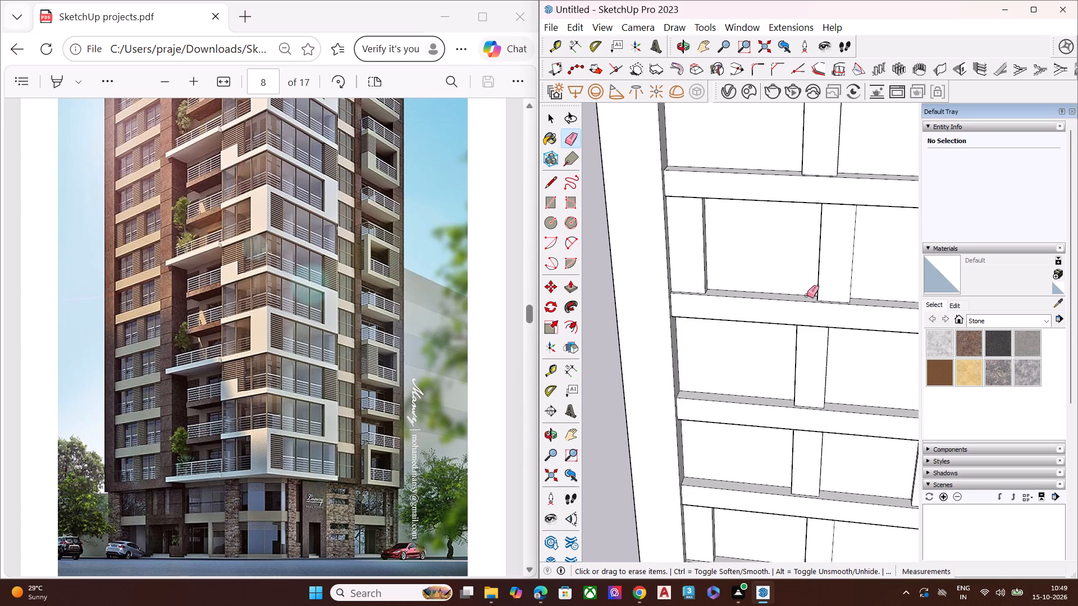
scroll(775, 312, down, 3)
middle_drag(692, 337, 946, 314)
scroll(694, 337, down, 1)
scroll(823, 202, up, 8)
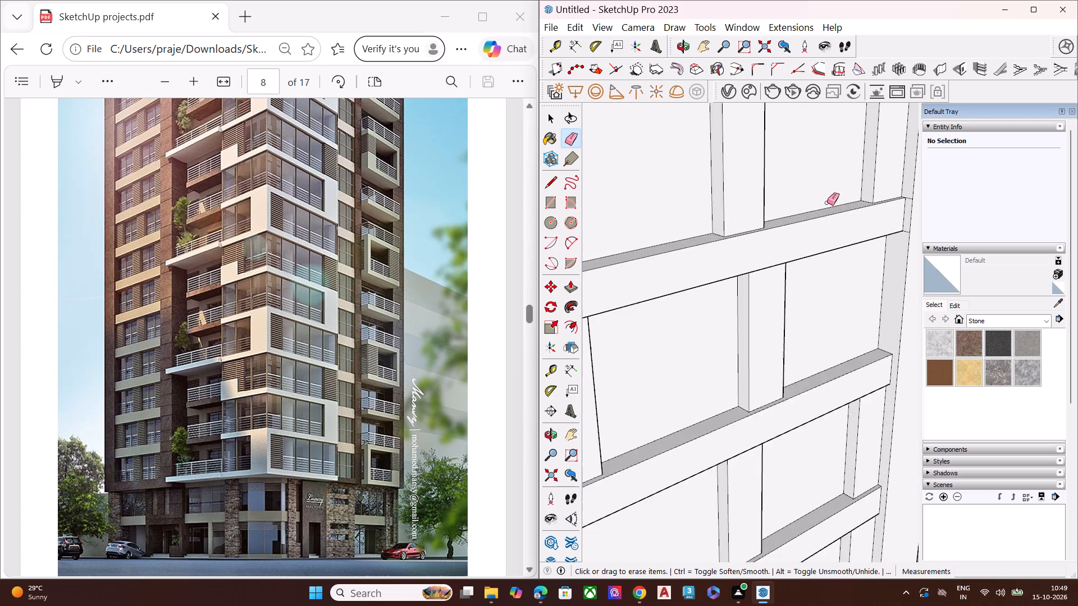
scroll(800, 246, down, 6)
middle_drag(774, 323, 896, 281)
scroll(856, 210, up, 2)
scroll(852, 206, down, 1)
scroll(851, 206, up, 4)
scroll(835, 215, down, 1)
scroll(812, 237, up, 7)
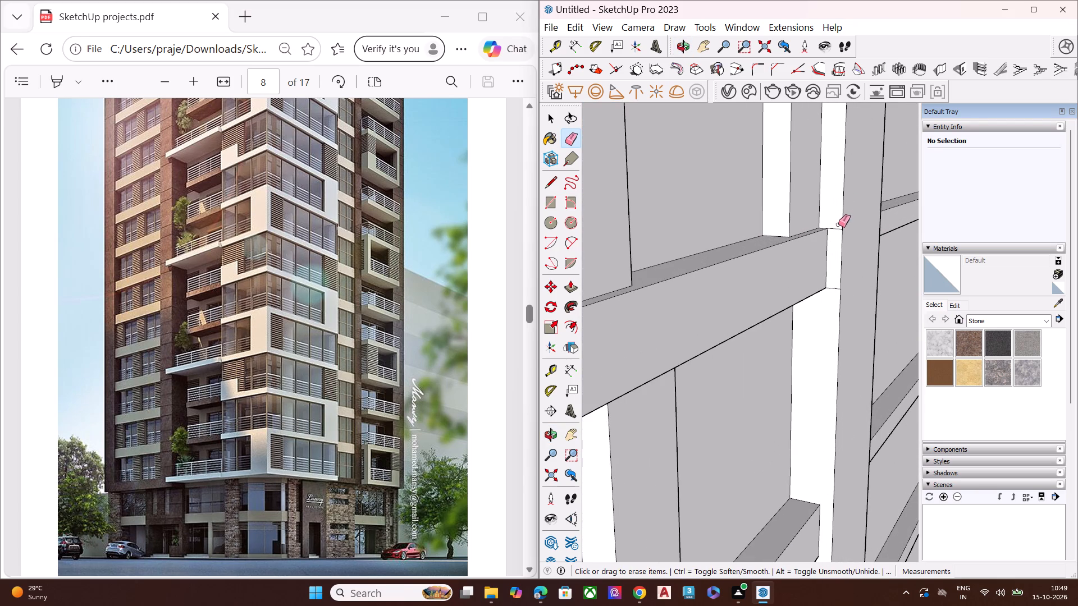
click(835, 229)
click(835, 291)
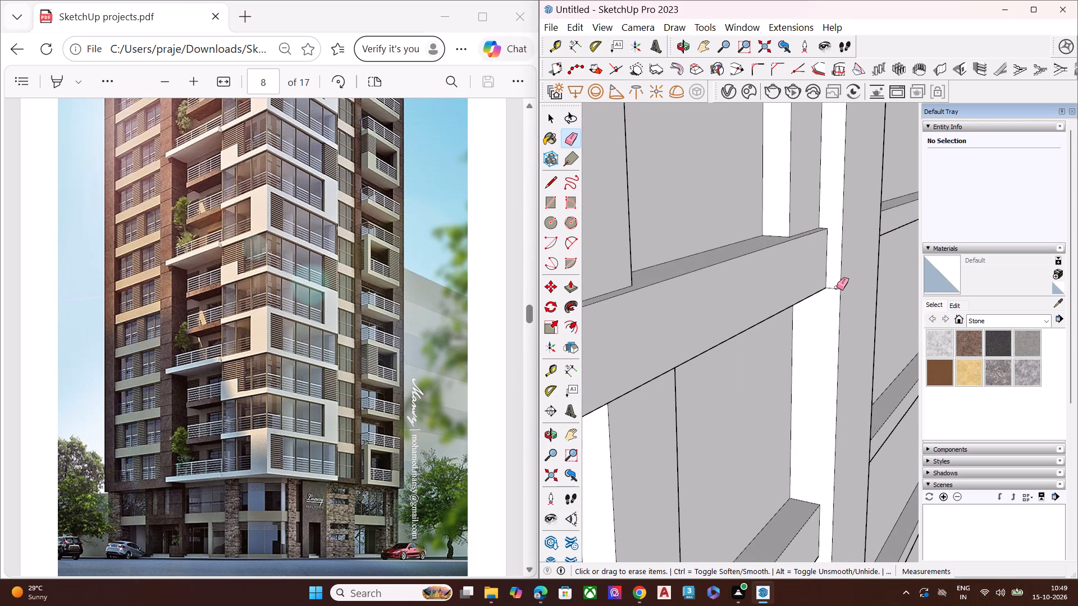
click(835, 290)
Erase the leftover cross edges beside the mullion tops on the underside of the frame above the left bay's top opening.
scroll(835, 290, down, 12)
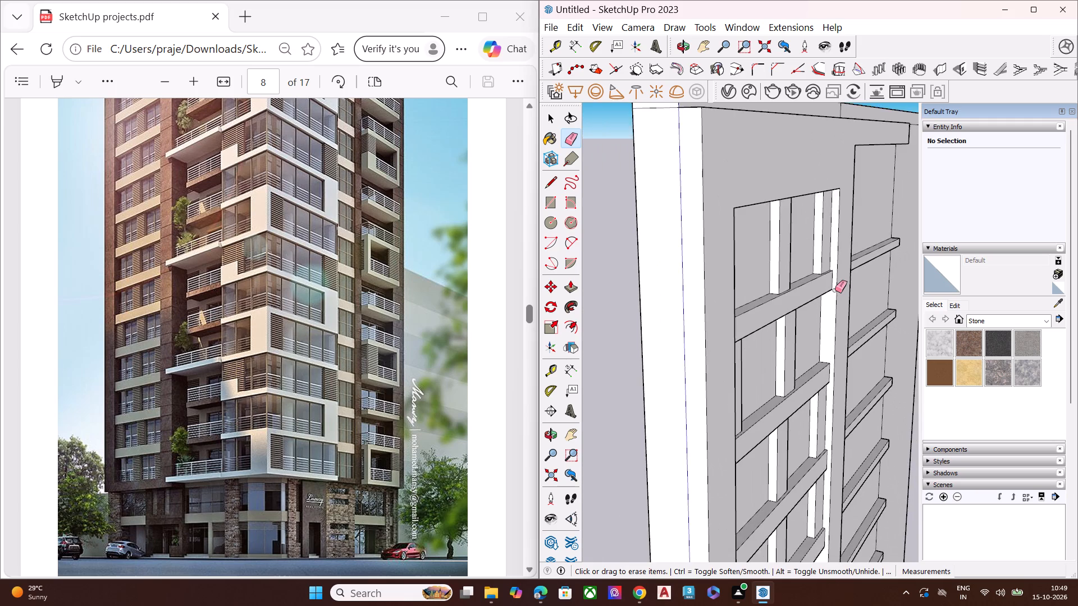
middle_drag(824, 278, 873, 80)
scroll(798, 114, up, 14)
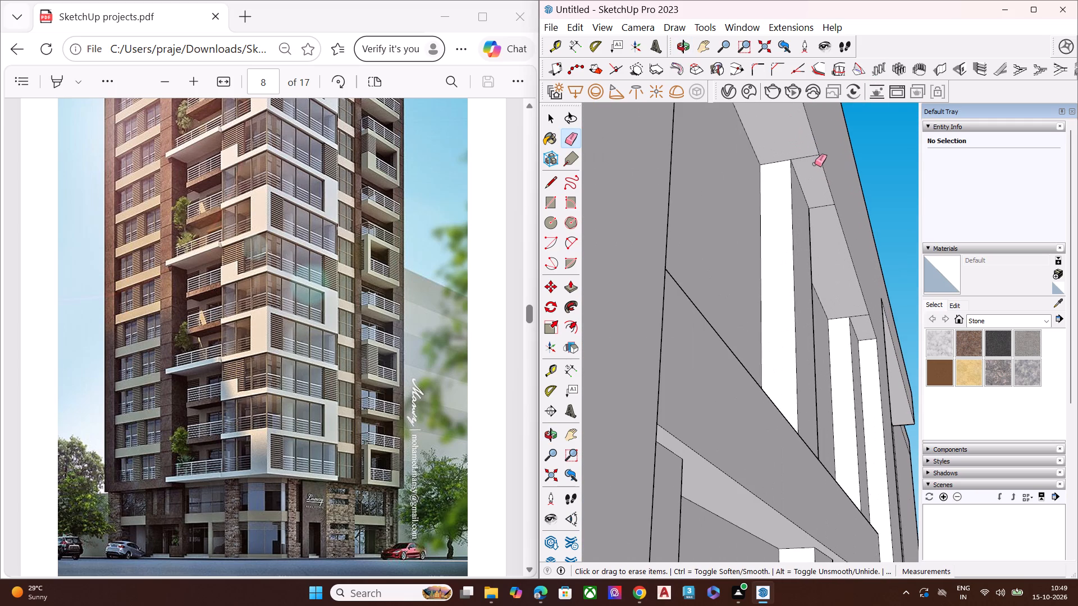
click(814, 152)
scroll(806, 176, down, 3)
scroll(884, 306, up, 5)
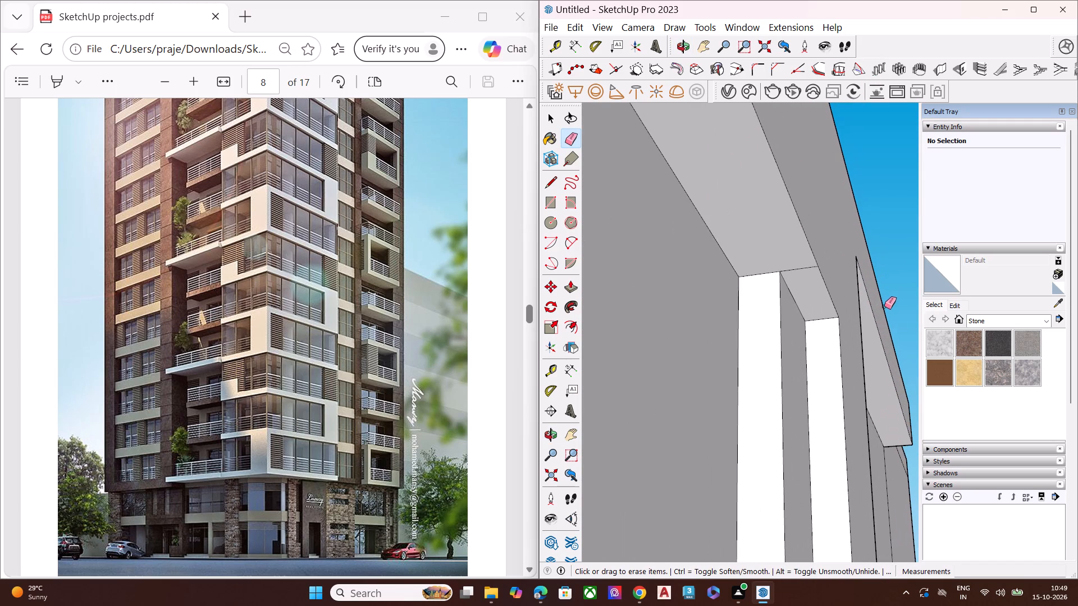
click(801, 270)
scroll(815, 268, down, 7)
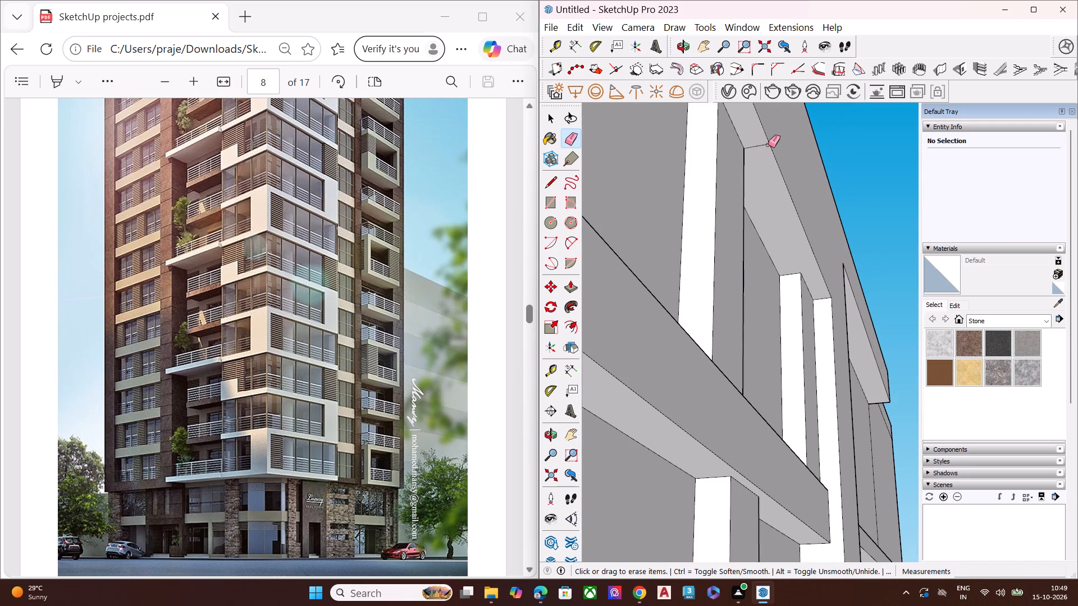
click(768, 145)
key(ctrl+z)
click(756, 146)
scroll(804, 184, down, 6)
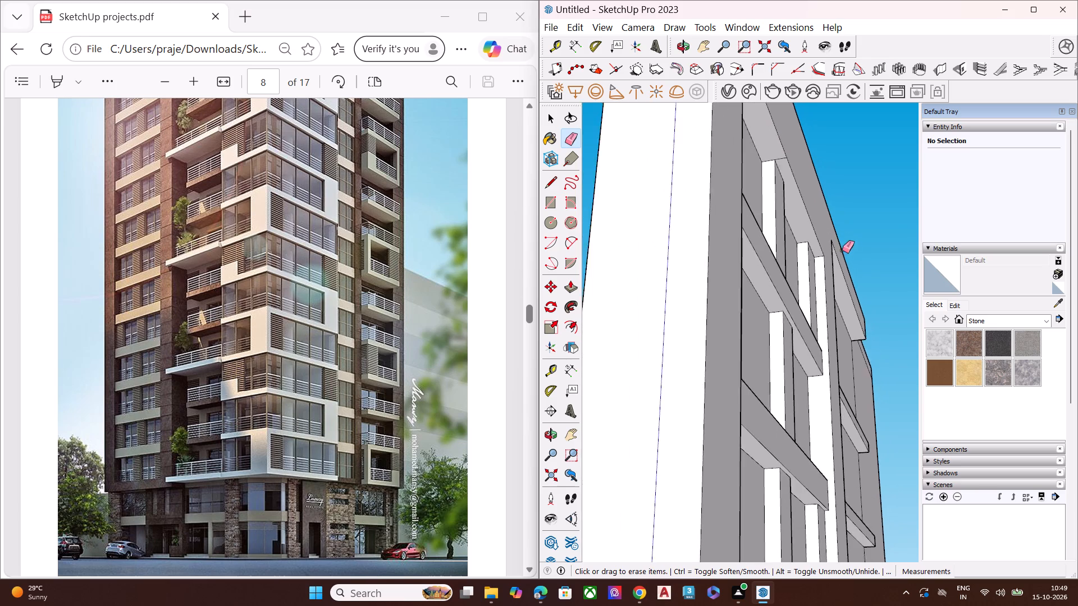
Erase the remaining cross edge beside the middle mullion's top on the underside of the frame above the left bay's top opening.
scroll(842, 250, down, 2)
middle_drag(842, 254, 698, 273)
middle_drag(704, 218, 801, 102)
scroll(739, 145, up, 3)
scroll(716, 158, down, 1)
scroll(716, 158, up, 4)
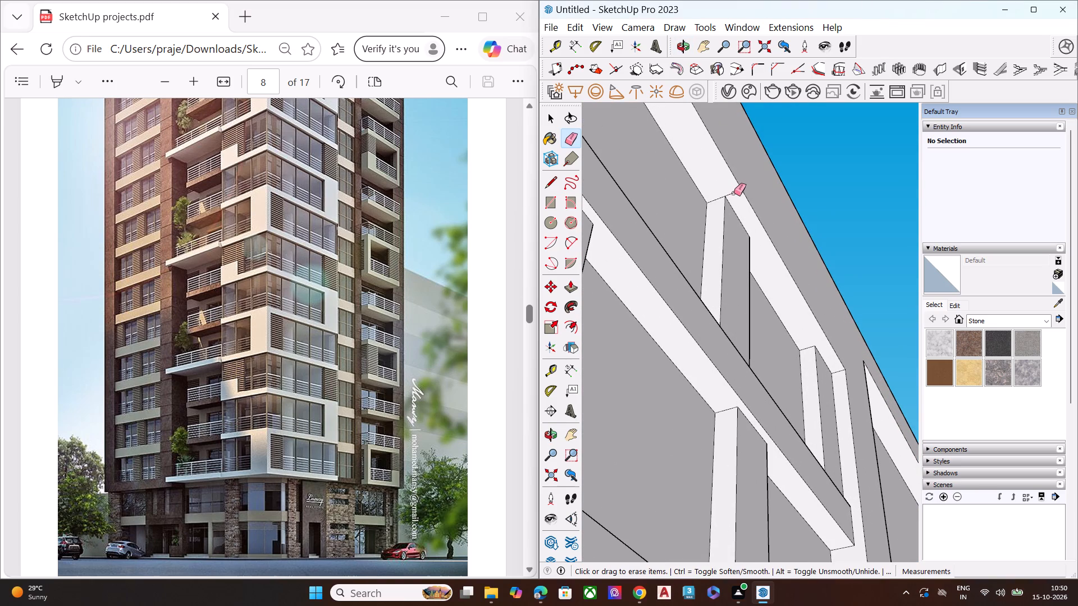
click(734, 194)
Inspect the left bay's frame, bands and mullions from below, front and above for remaining leftover edges.
scroll(741, 198, down, 7)
middle_drag(838, 252, 761, 261)
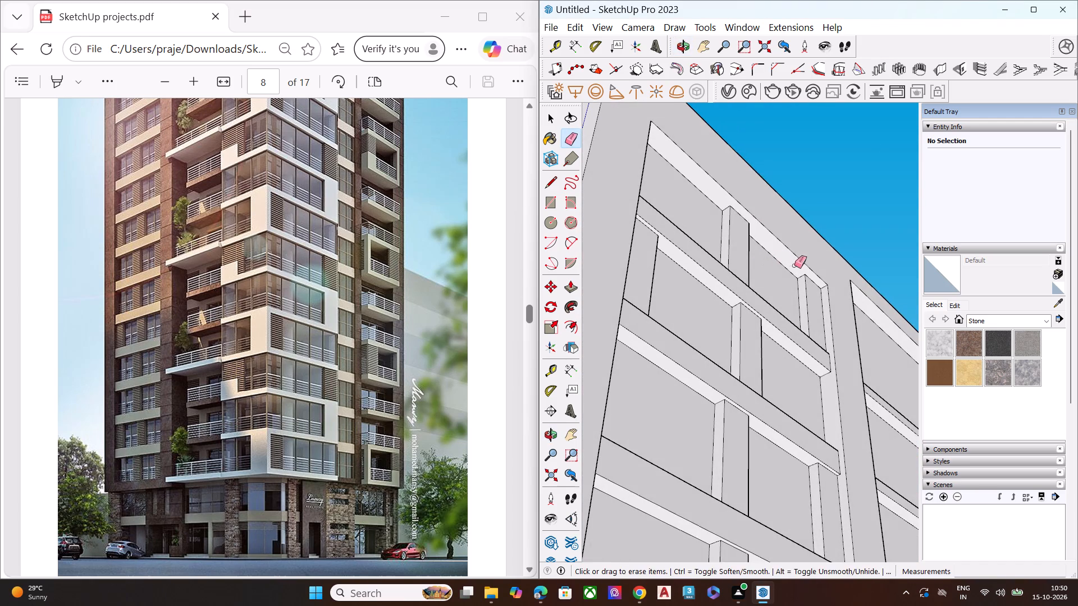
middle_drag(794, 265, 620, 269)
middle_drag(620, 269, 637, 250)
middle_drag(637, 250, 741, 227)
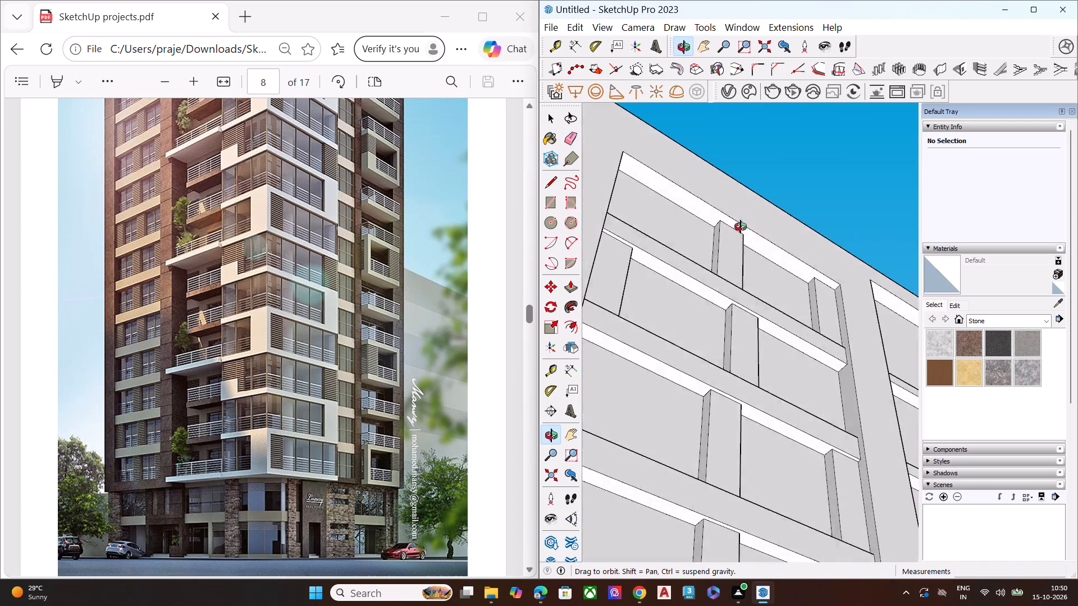
middle_drag(741, 227, 497, 191)
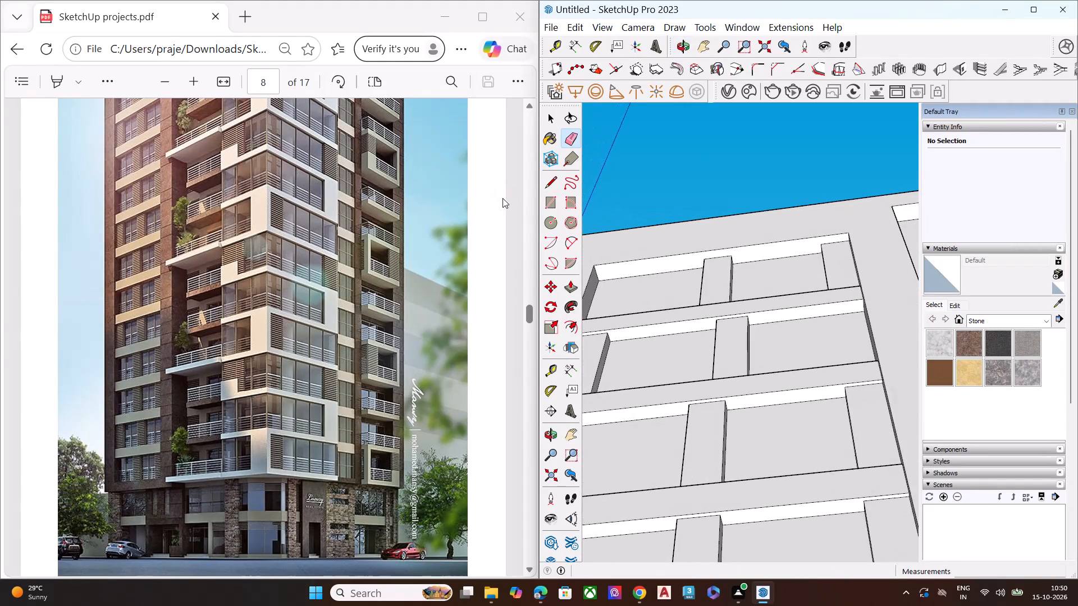
scroll(830, 276, up, 1)
scroll(854, 276, down, 7)
middle_drag(828, 318, 847, 252)
scroll(802, 270, down, 3)
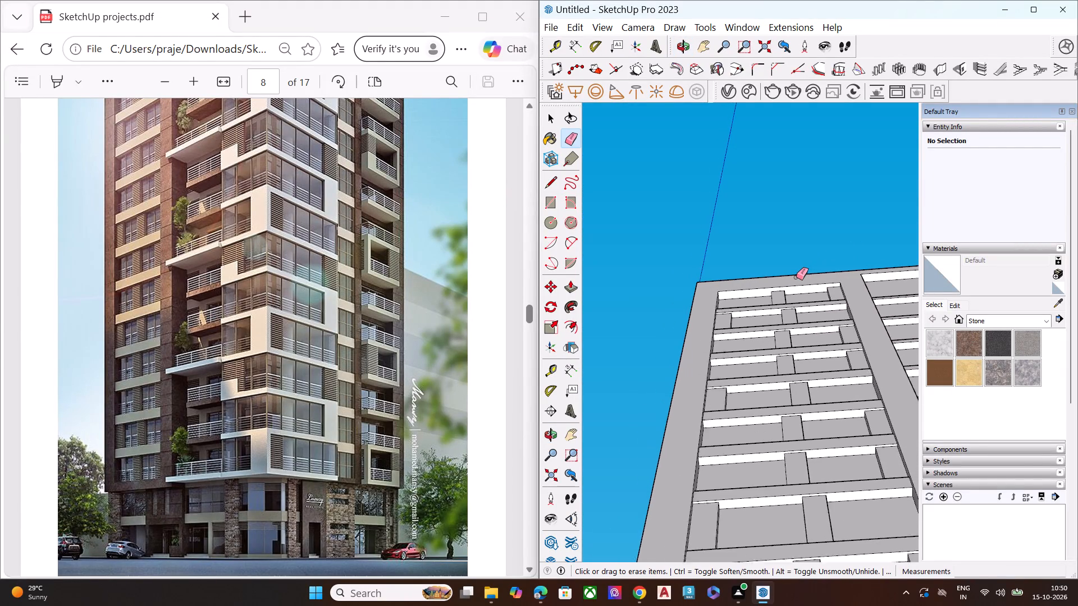
scroll(796, 277, down, 5)
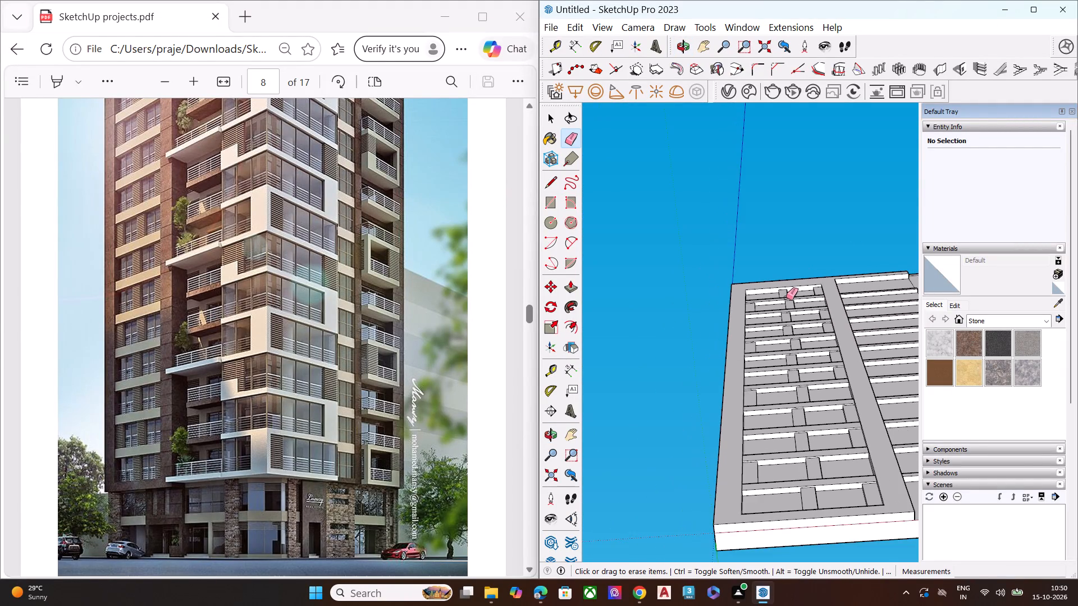
scroll(785, 298, down, 1)
scroll(796, 323, up, 10)
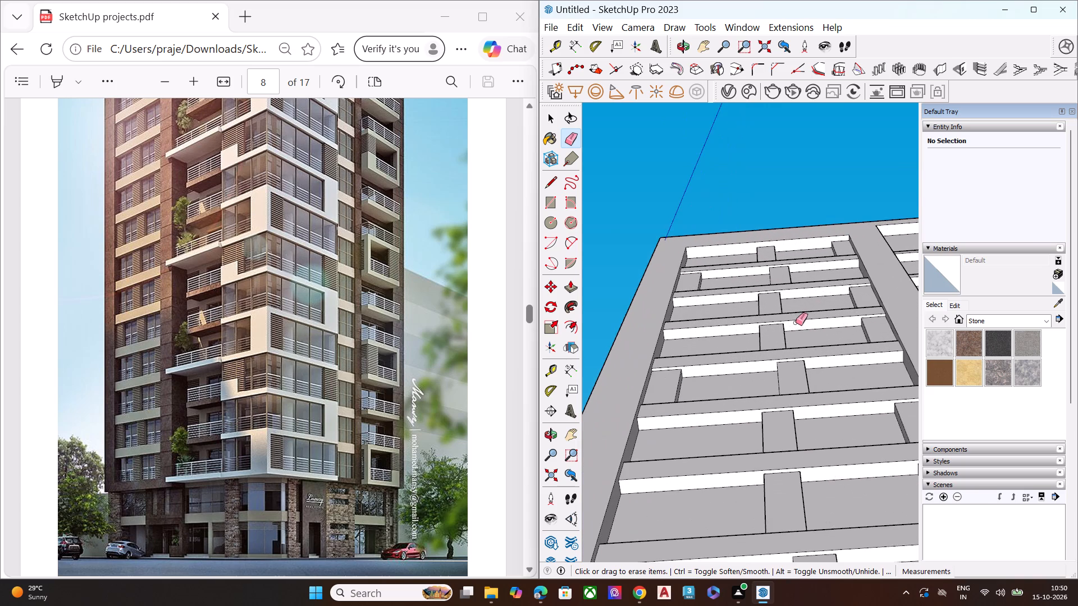
middle_drag(794, 322, 673, 570)
scroll(785, 325, down, 6)
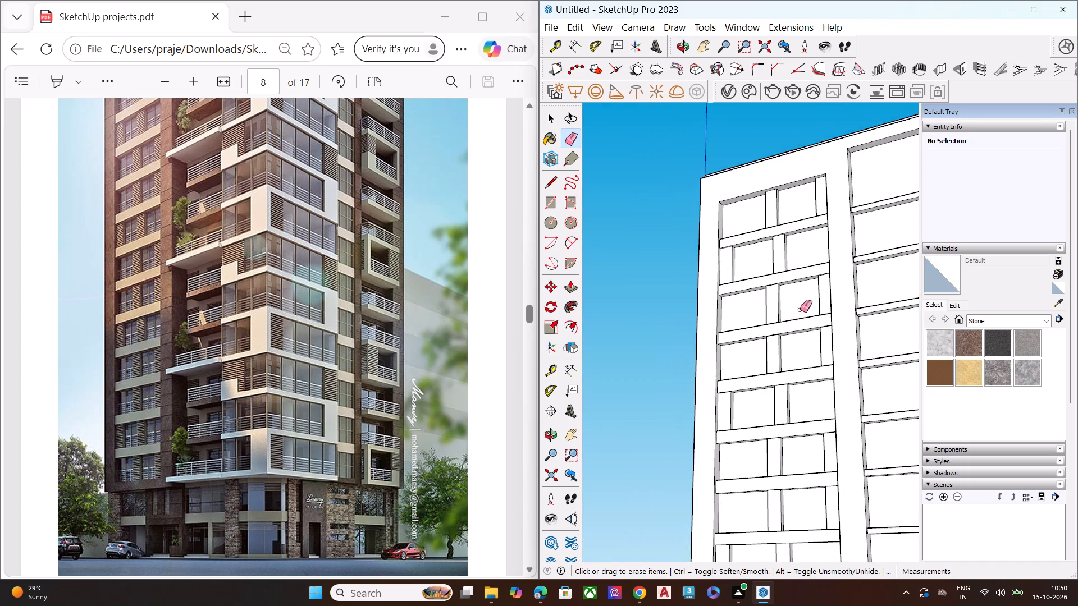
middle_drag(800, 310, 584, 408)
middle_drag(587, 406, 941, 596)
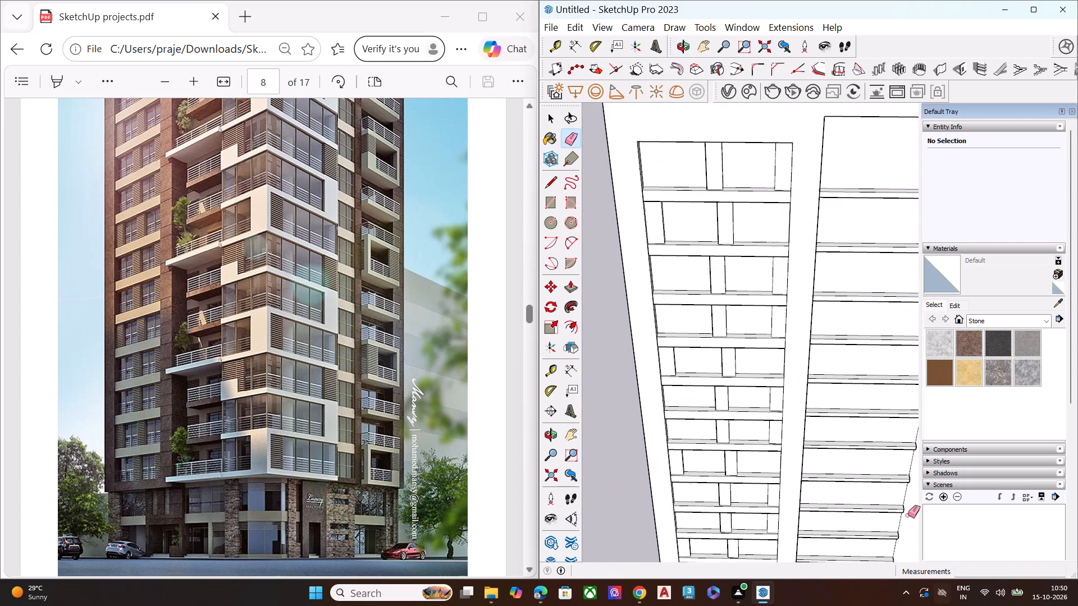
middle_drag(744, 345, 938, 451)
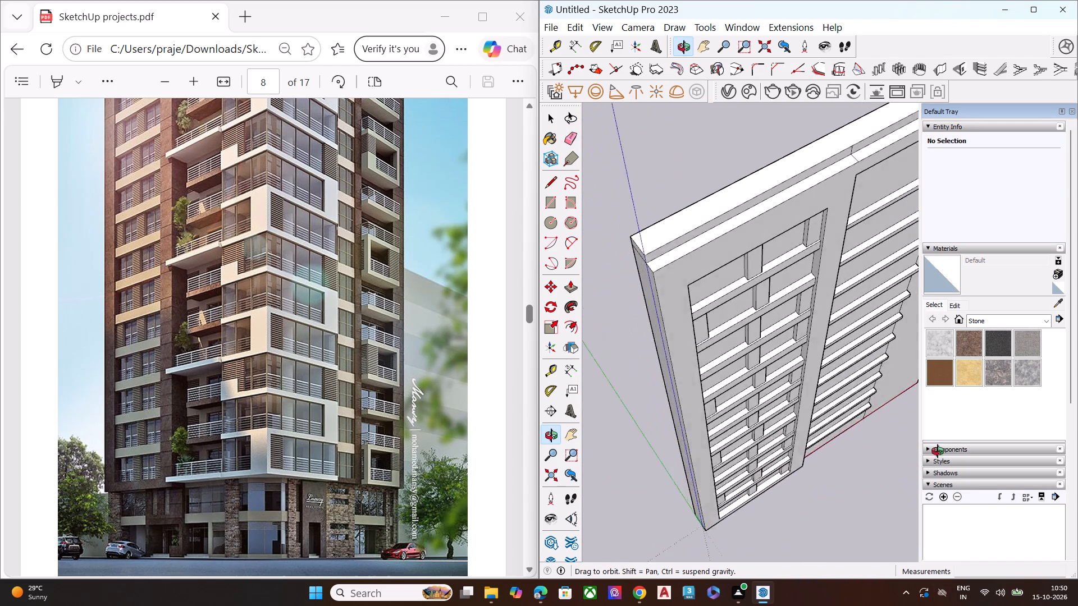
middle_drag(938, 451, 992, 408)
scroll(992, 408, up, 1)
scroll(710, 244, up, 7)
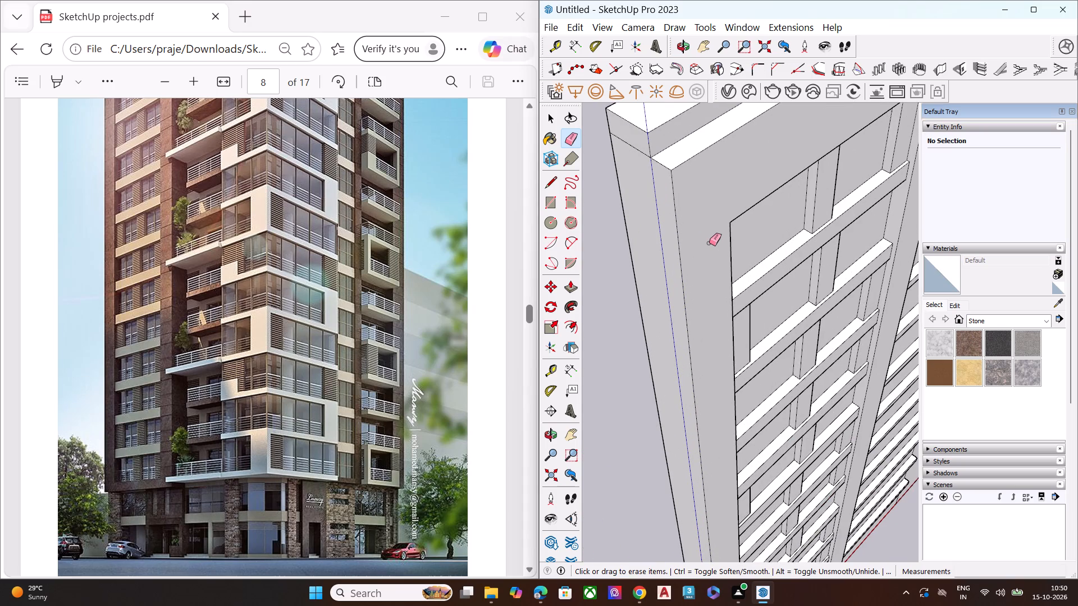
key(space)
scroll(705, 254, down, 1)
scroll(704, 261, up, 1)
scroll(704, 264, down, 4)
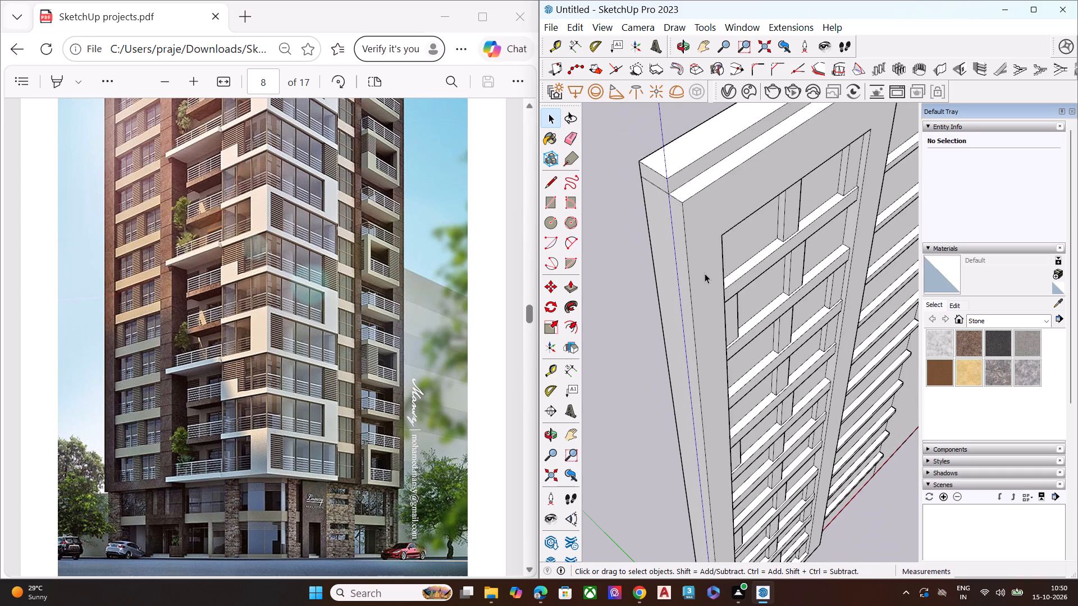
Save the model in the Documents folder as "13 ELEVATION G+ UPPER FLOOR".
key(ctrl+s)
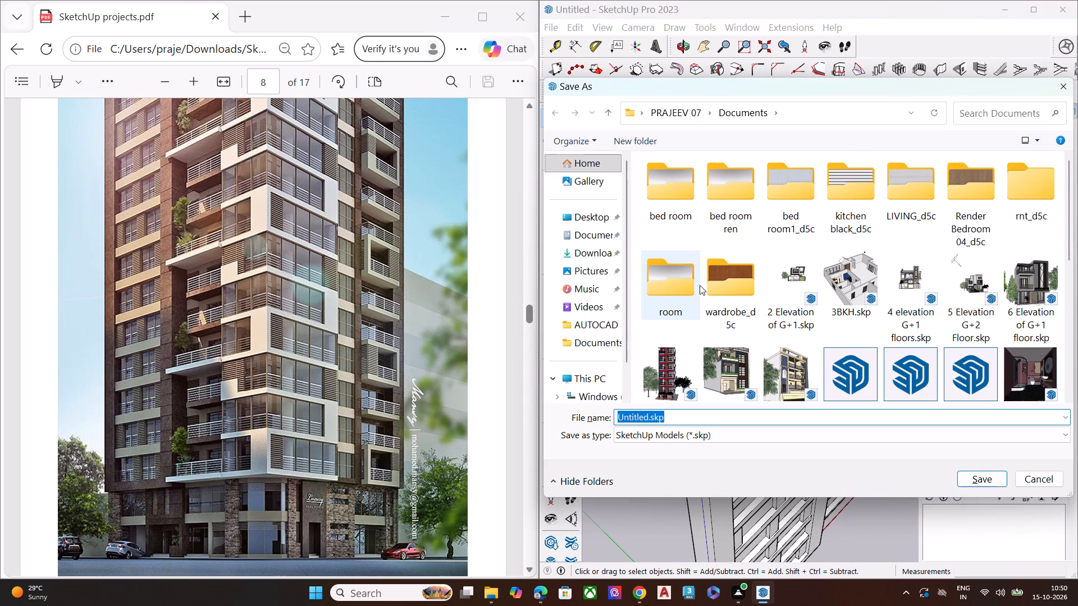
key(BackSpace)
key(BackSpace)
key(BackSpace)
key(BackSpace)
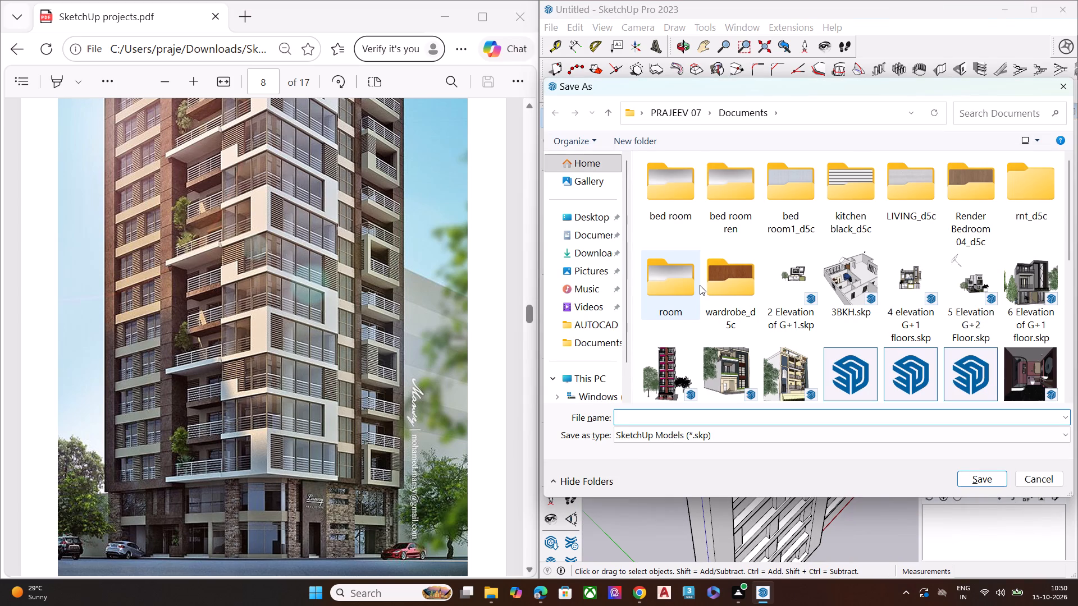
text(13)
key(space)
key(shift+e)
key(BackSpace)
key(e)
key(k)
key(BackSpace)
text(le)
key(BackSpace)
key(BackSpace)
text(LEVATION)
key(space)
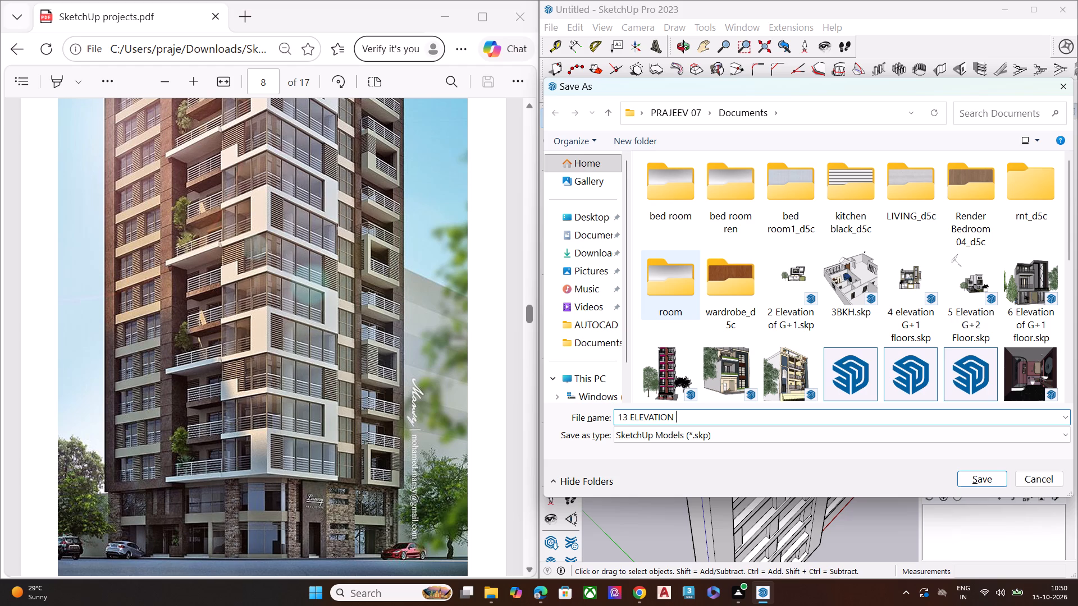
key(g)
key(shift+plus)
key(space)
text(U)
text(PPER)
key(space)
key(f)
text(LOOR)
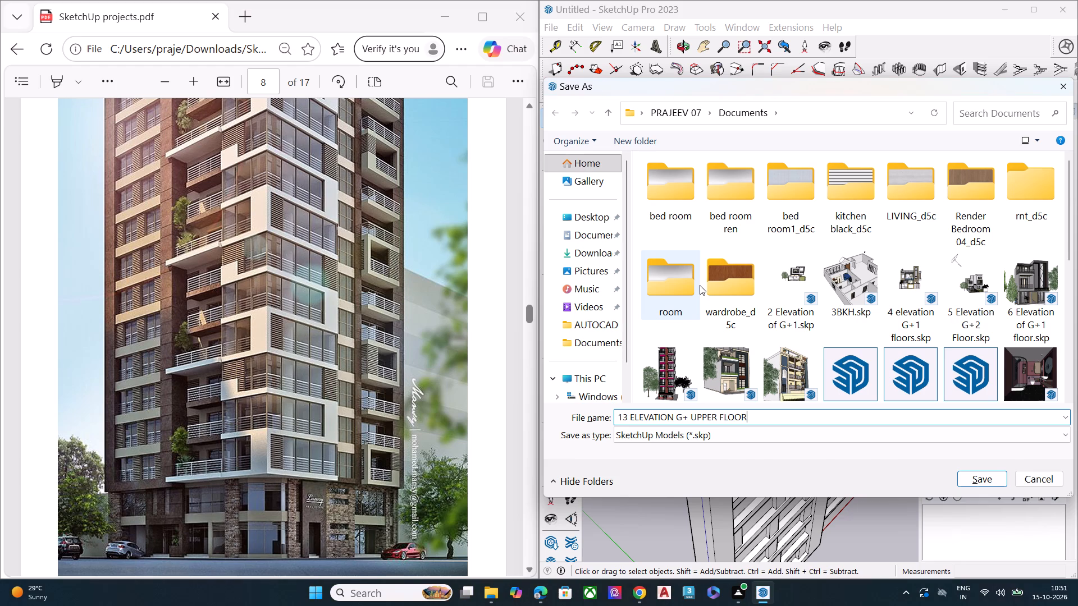
key(Return)
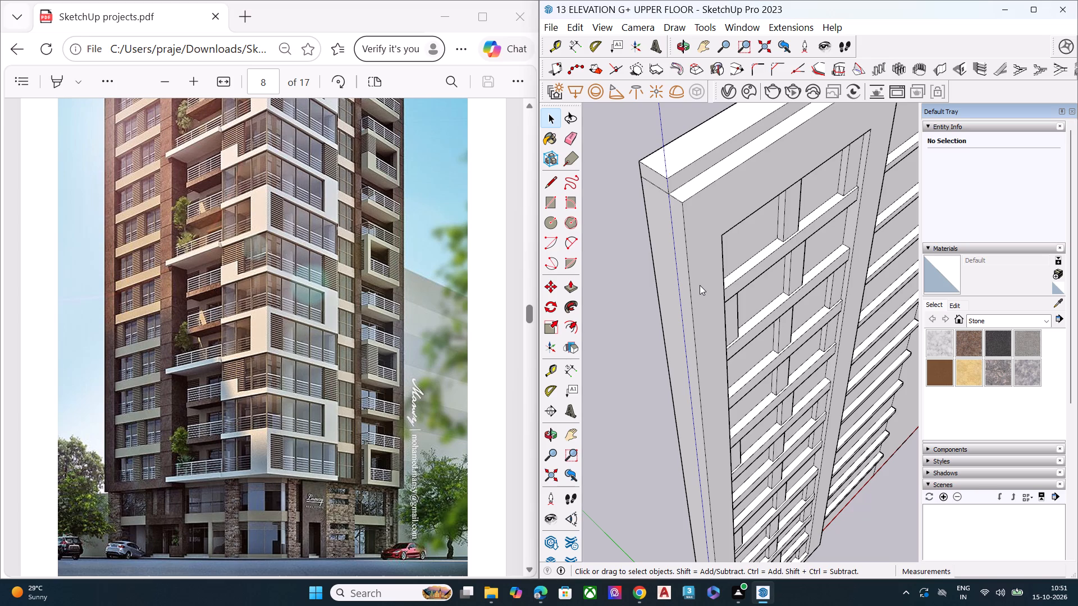
key(ctrl+s)
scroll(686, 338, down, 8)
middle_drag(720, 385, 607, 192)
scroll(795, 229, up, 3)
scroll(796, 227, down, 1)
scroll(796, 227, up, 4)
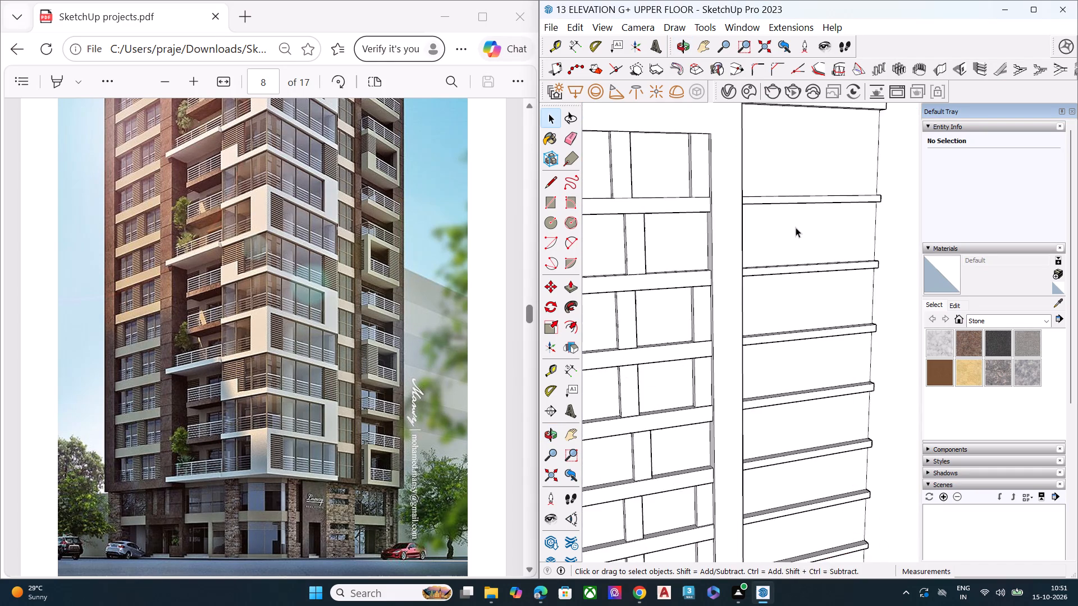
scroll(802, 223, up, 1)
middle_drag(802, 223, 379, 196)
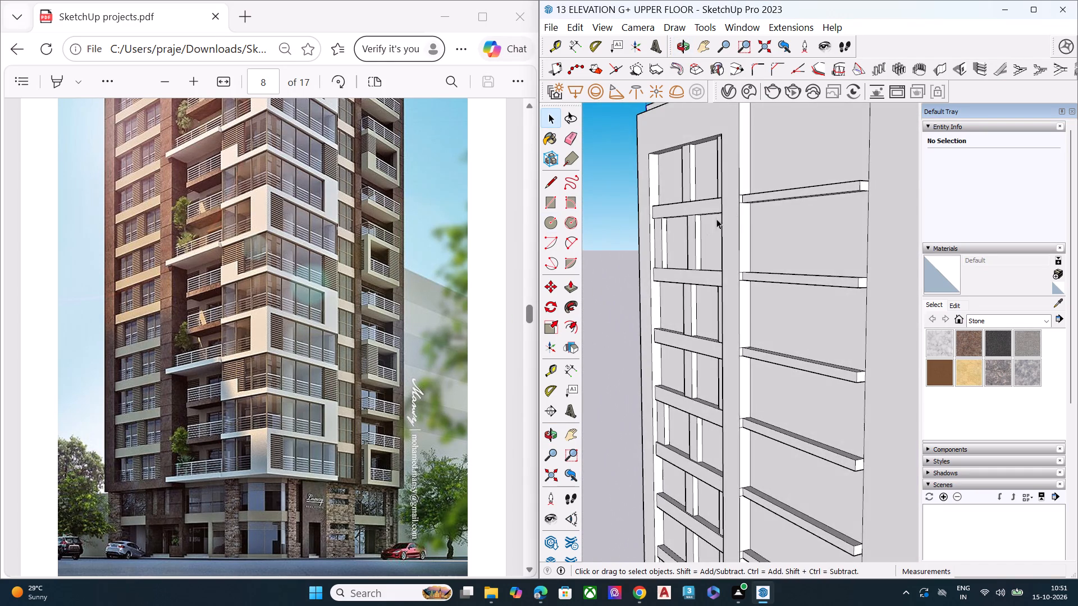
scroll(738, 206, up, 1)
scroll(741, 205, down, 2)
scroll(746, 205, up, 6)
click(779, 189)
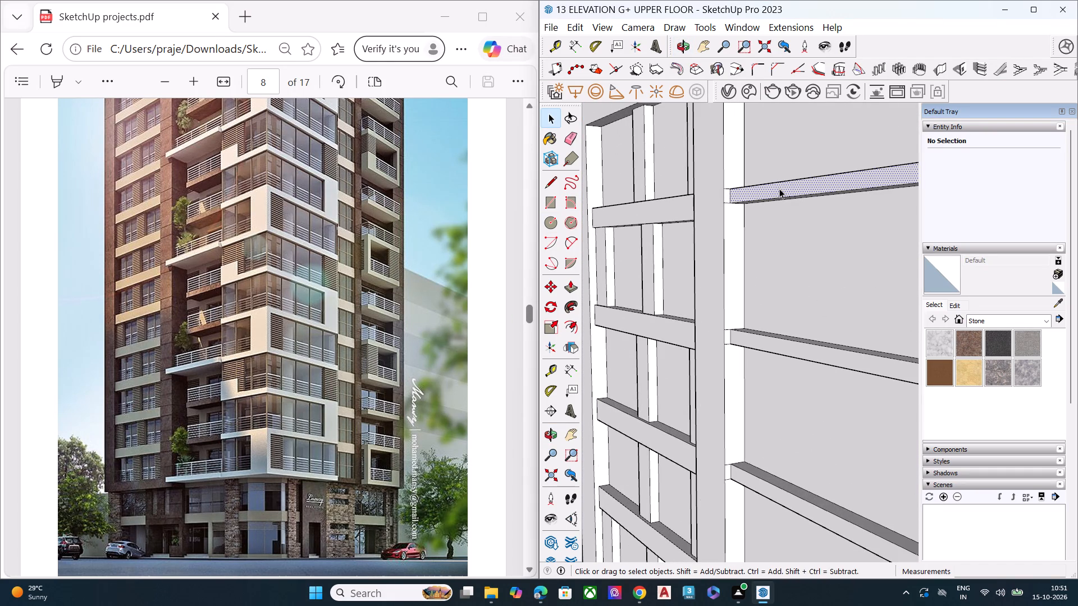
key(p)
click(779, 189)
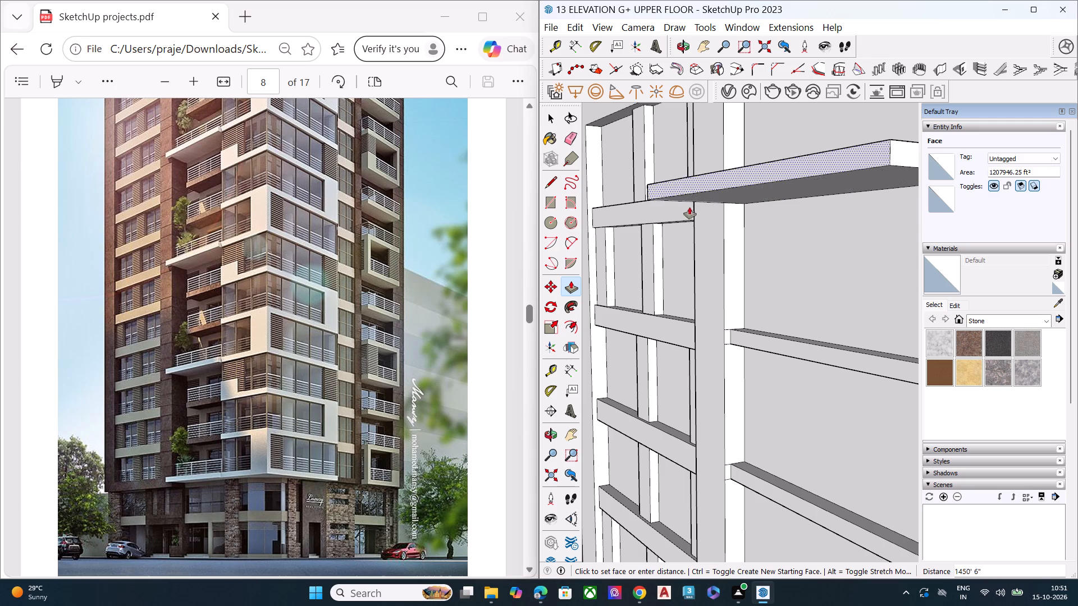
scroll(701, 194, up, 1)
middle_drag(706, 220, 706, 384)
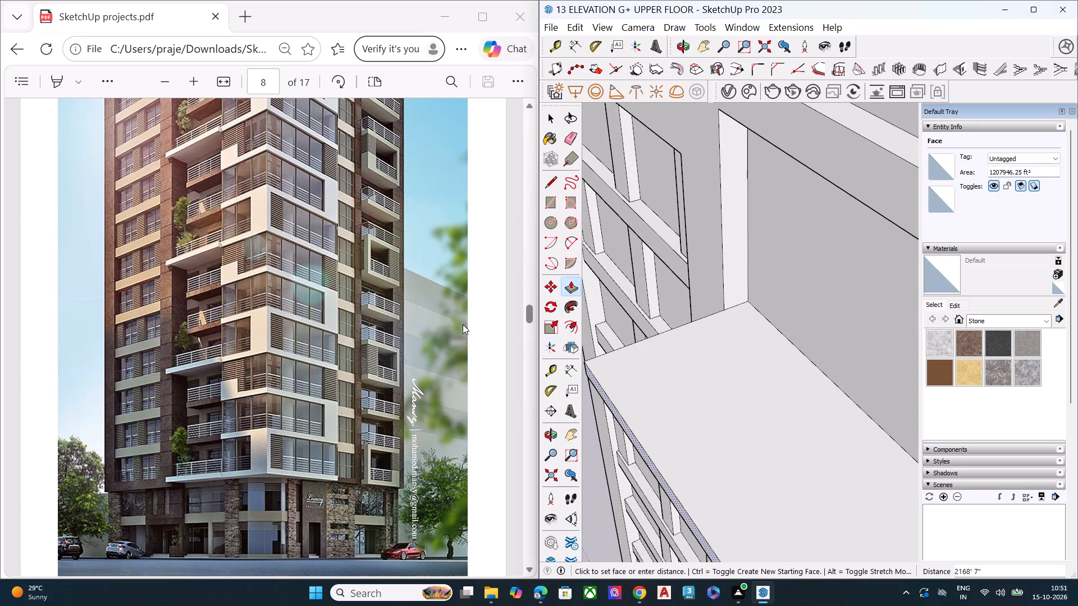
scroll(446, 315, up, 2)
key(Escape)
Examine the lower balconies, corner slab and ground storey of the tower in the reference PDF.
scroll(494, 306, down, 2)
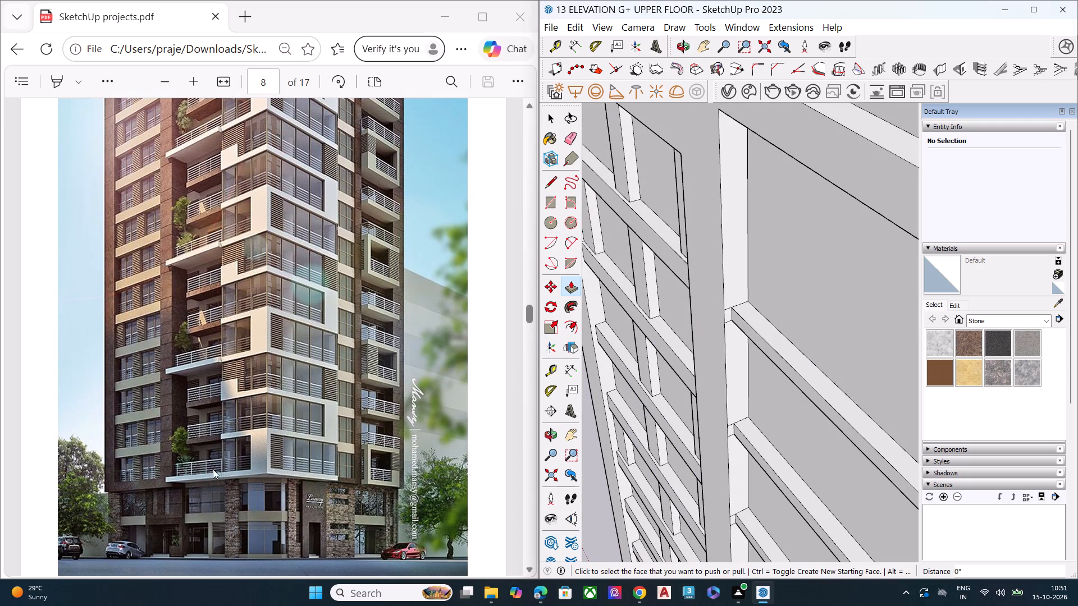
scroll(442, 254, down, 8)
scroll(235, 285, up, 2)
scroll(235, 285, down, 3)
scroll(235, 285, up, 7)
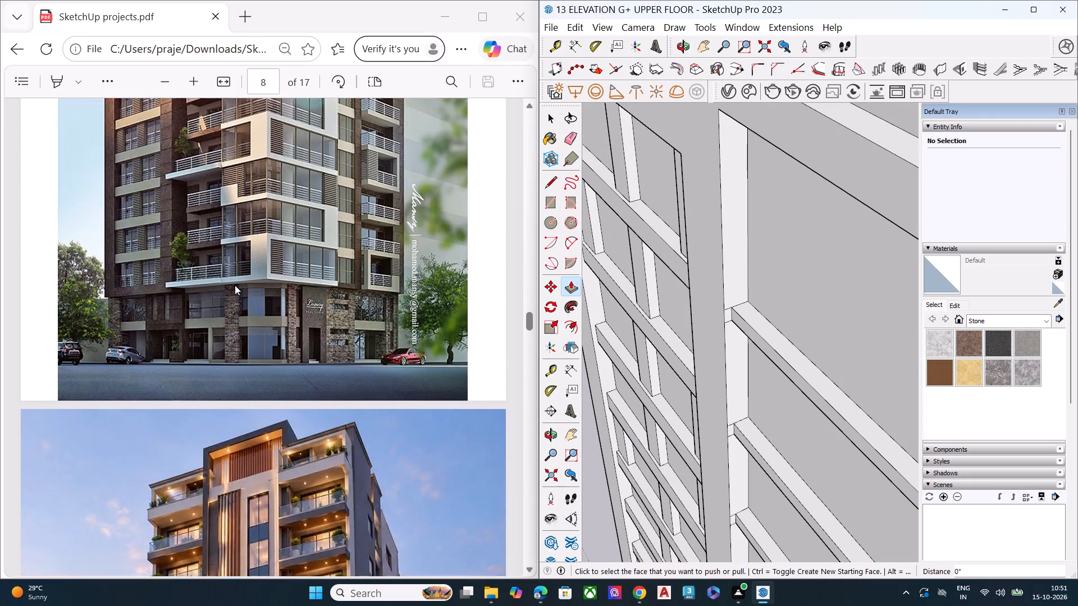
scroll(235, 285, up, 2)
scroll(692, 250, down, 9)
scroll(700, 245, up, 2)
Push/Pull the slab's plain rear face backward to extend the tower into a deep block.
scroll(701, 244, down, 13)
middle_drag(780, 353, 738, 388)
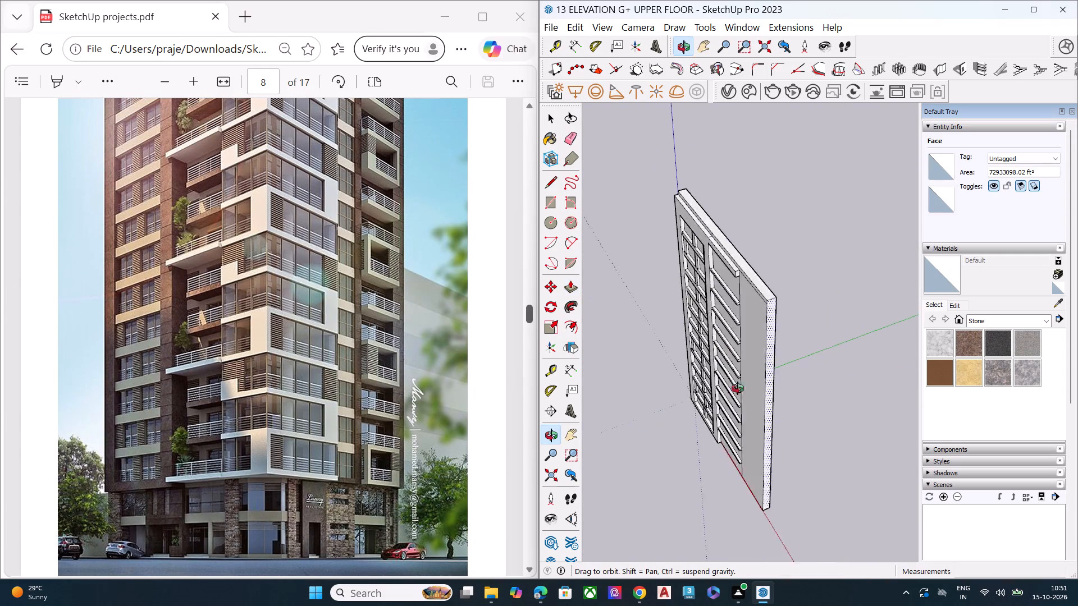
middle_drag(738, 388, 475, 437)
scroll(716, 336, up, 1)
scroll(723, 331, down, 1)
scroll(724, 330, up, 2)
key(space)
click(708, 329)
double_click(708, 329)
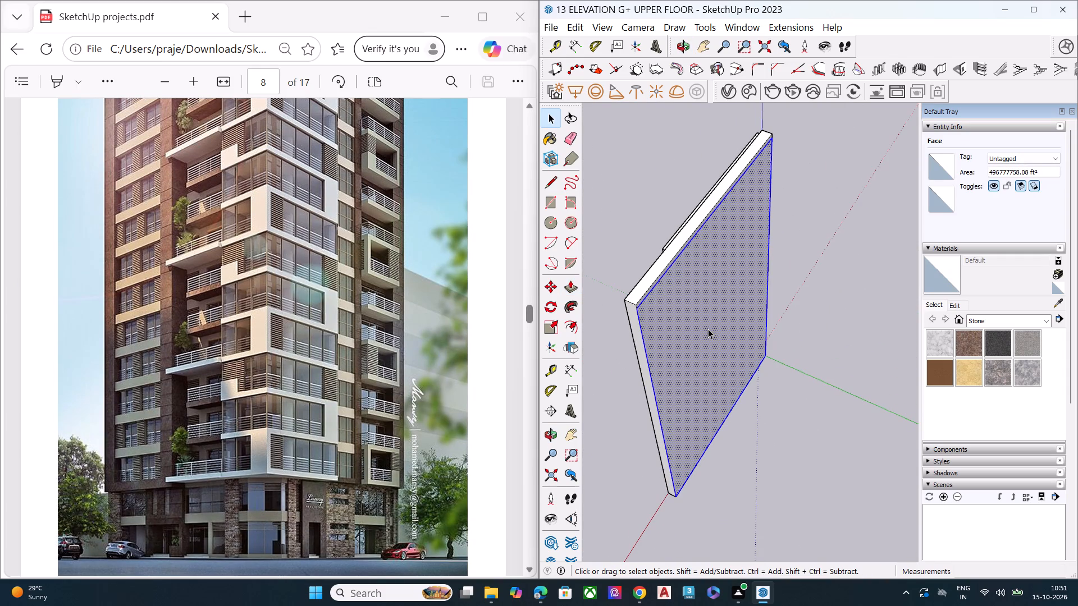
key(space)
click(708, 329)
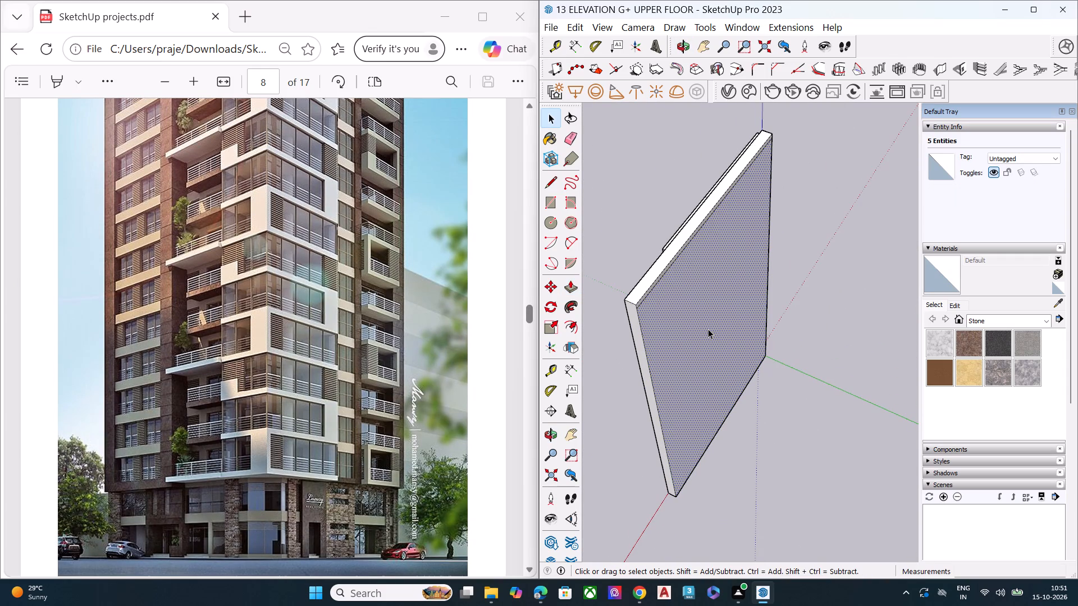
key(p)
click(708, 329)
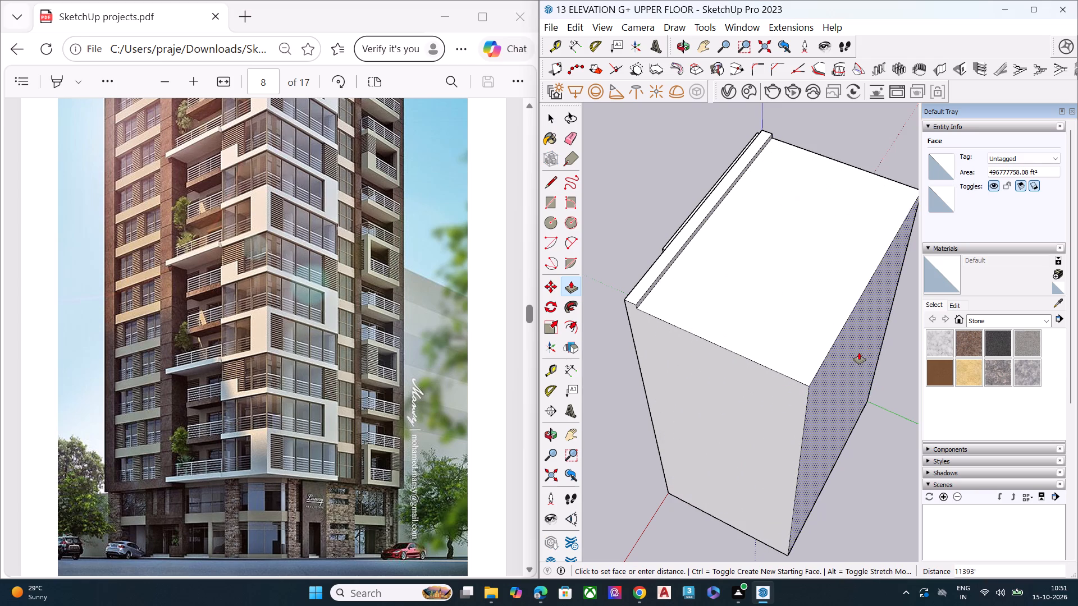
click(878, 363)
key(space)
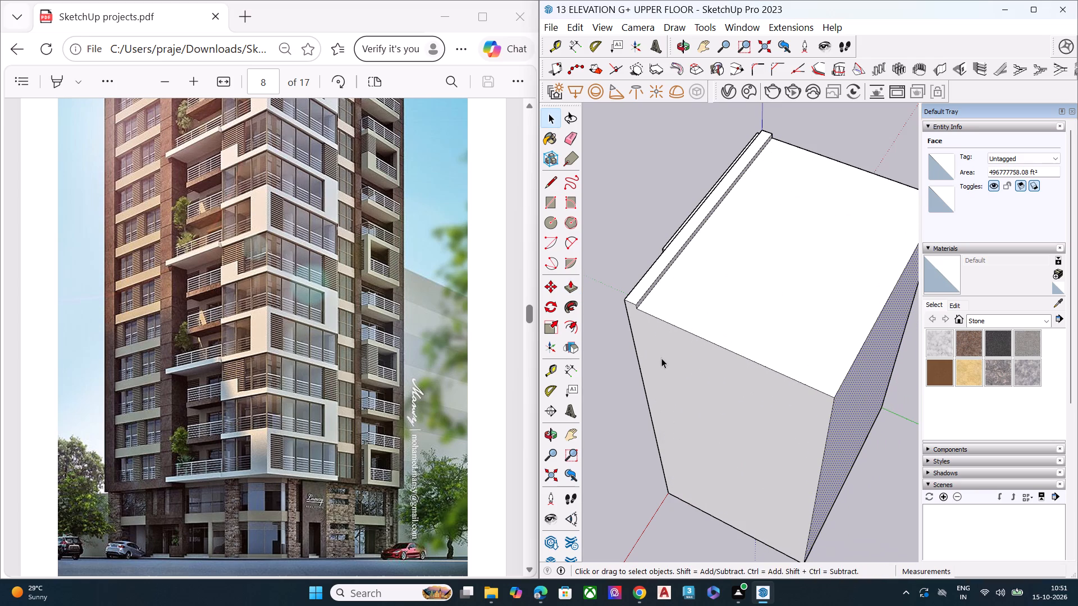
Draw a line from the window bay's bottom opening corner to the pier's edge, about 1036' long, and continue it about 388' across the pier's side face.
middle_drag(695, 322, 990, 151)
scroll(750, 288, up, 6)
scroll(732, 293, down, 2)
scroll(731, 293, up, 3)
scroll(761, 307, down, 5)
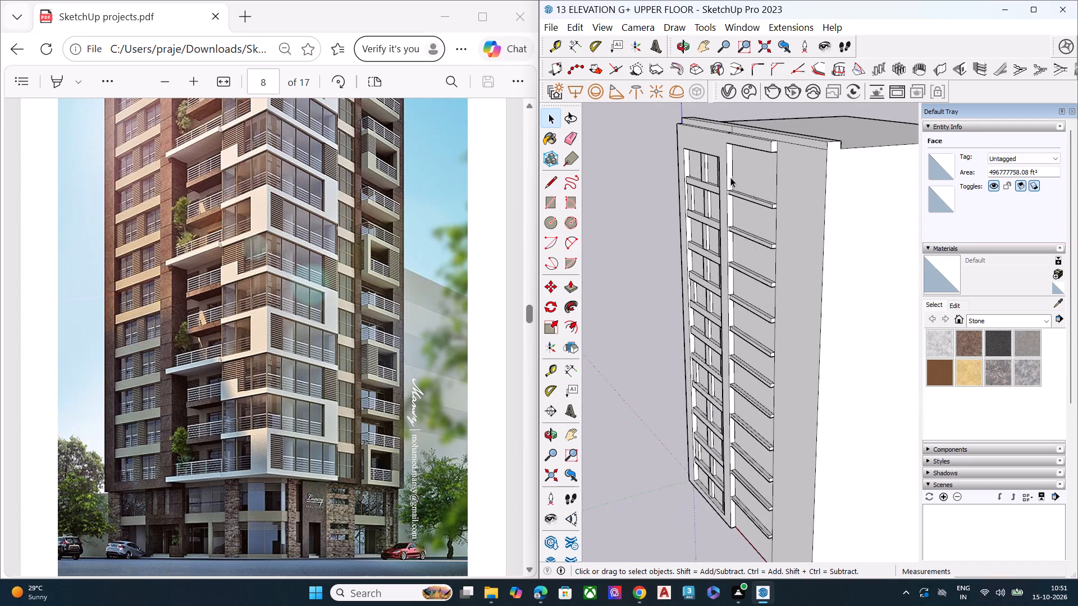
scroll(730, 177, up, 8)
scroll(715, 196, down, 9)
scroll(714, 462, up, 11)
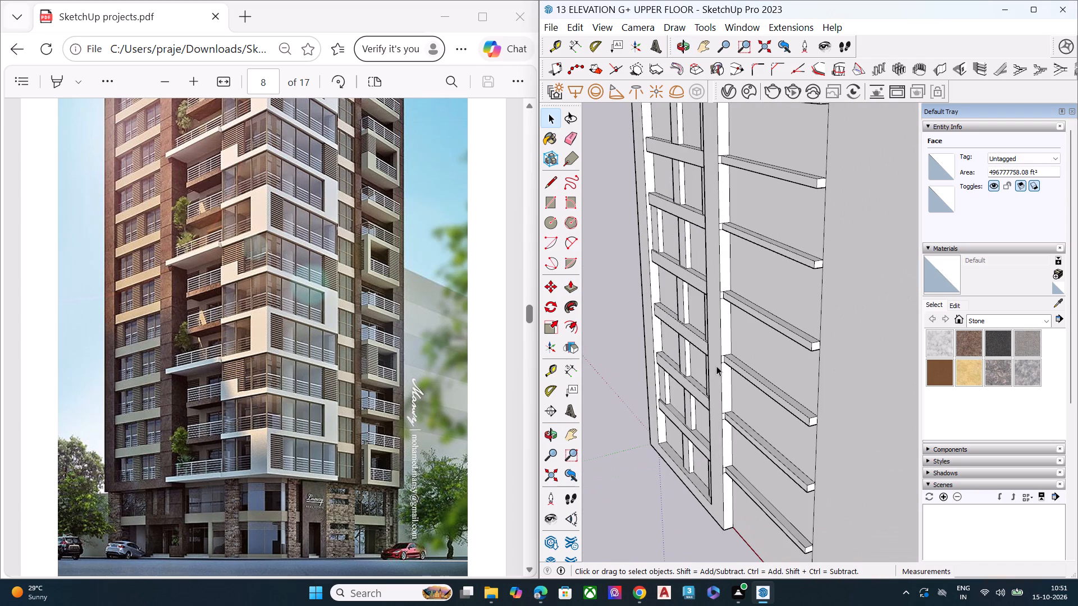
scroll(720, 346, down, 6)
scroll(735, 505, up, 5)
middle_drag(743, 490, 744, 477)
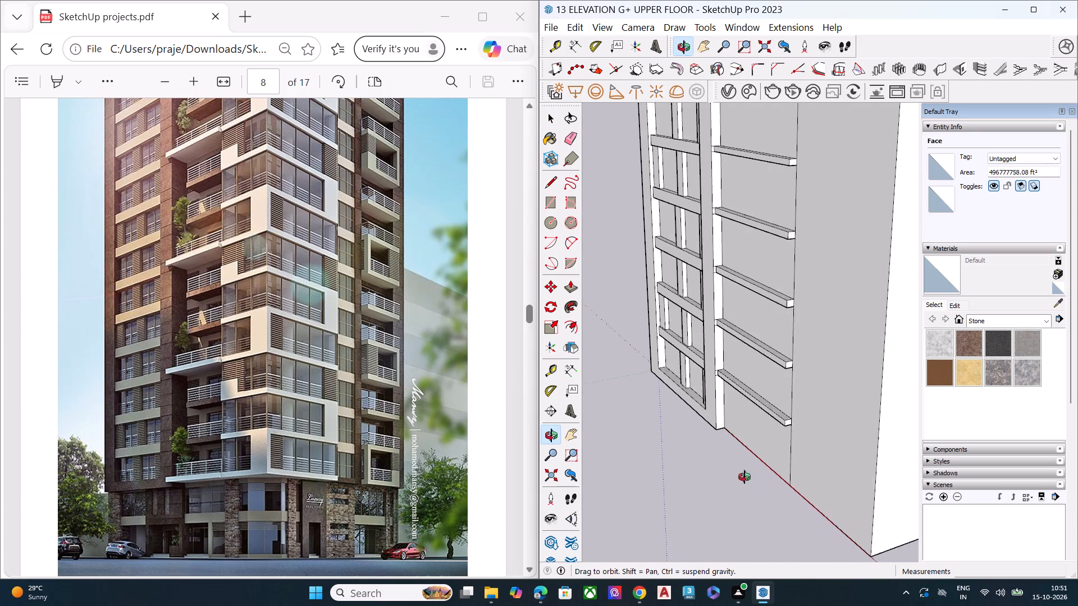
middle_drag(744, 477, 773, 414)
scroll(773, 412, up, 6)
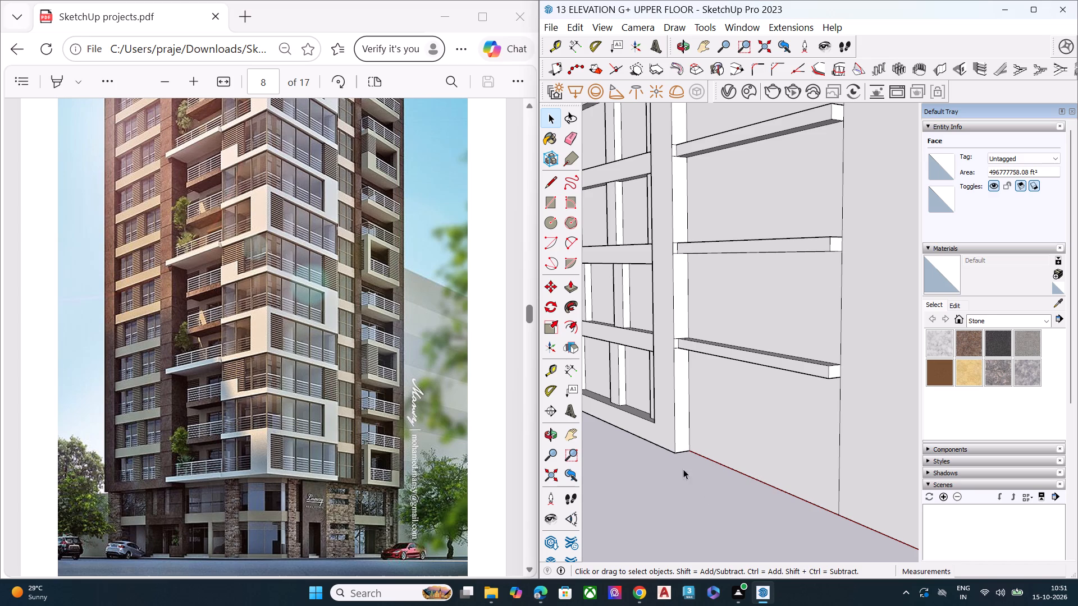
scroll(672, 402, up, 5)
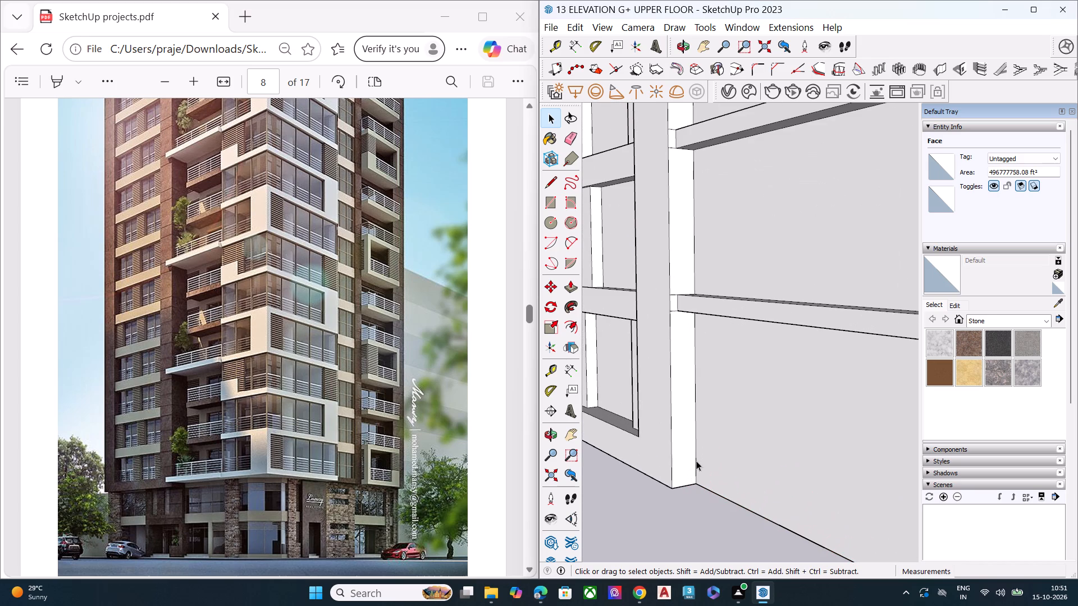
key(l)
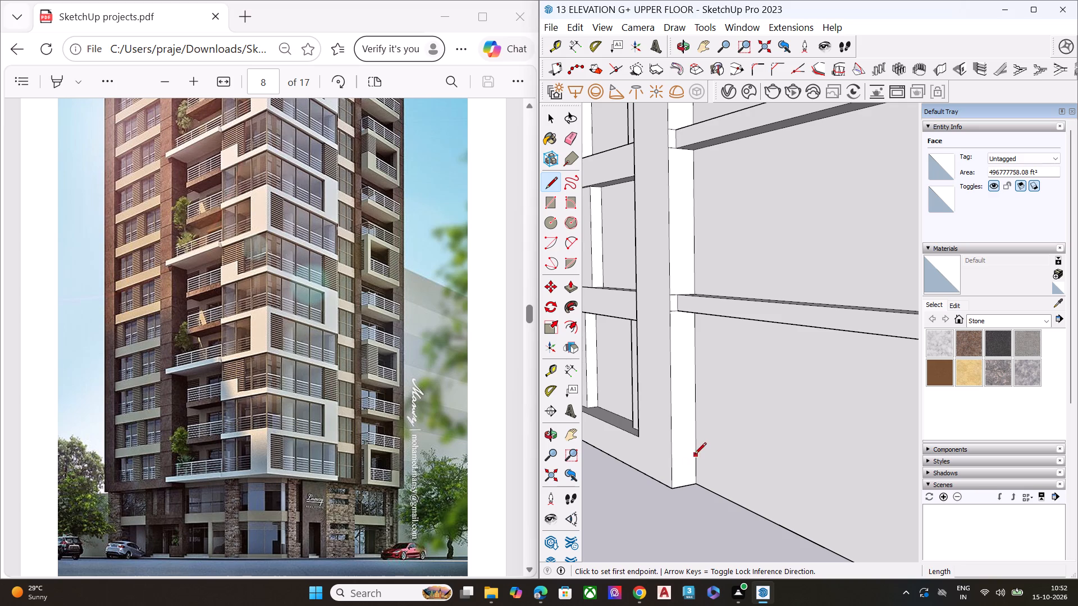
click(638, 437)
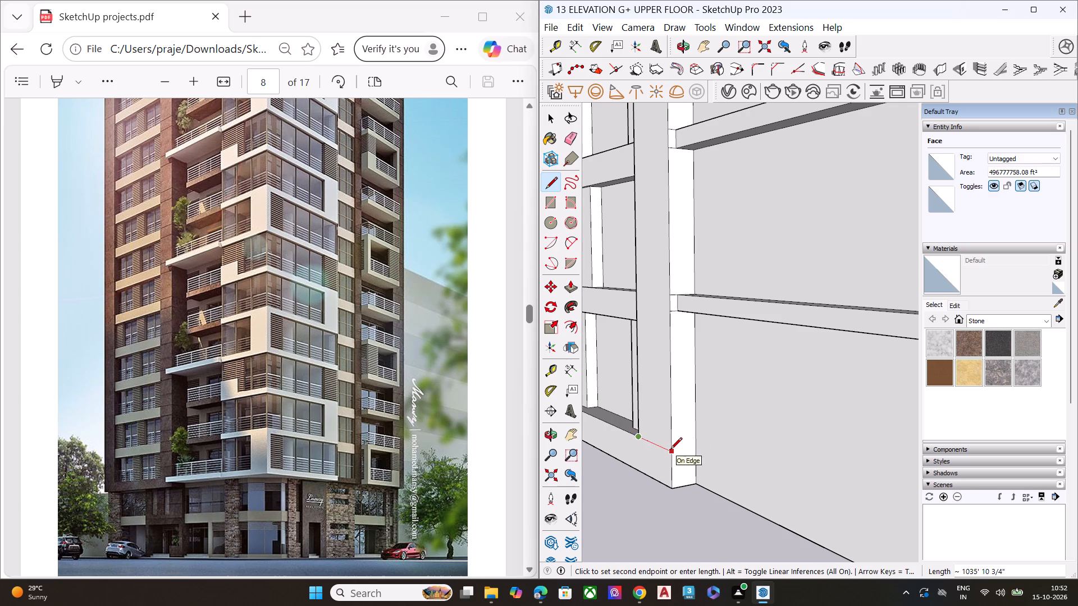
click(670, 450)
click(673, 453)
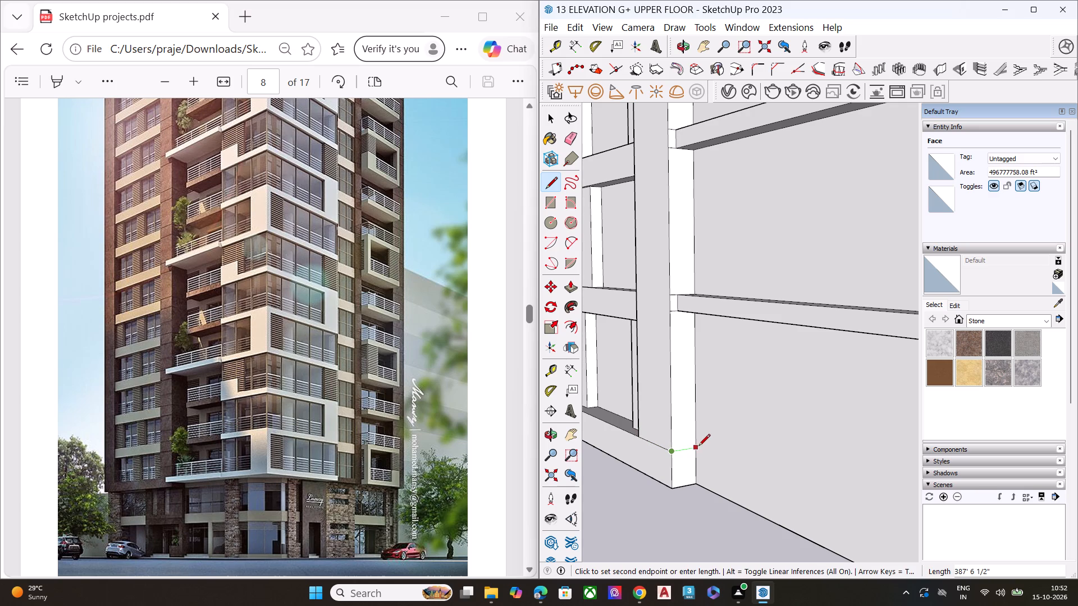
click(697, 447)
key(space)
Copy the cross edge on the pier's side face downward twice, the first copy about 96' below the original.
scroll(679, 467, up, 9)
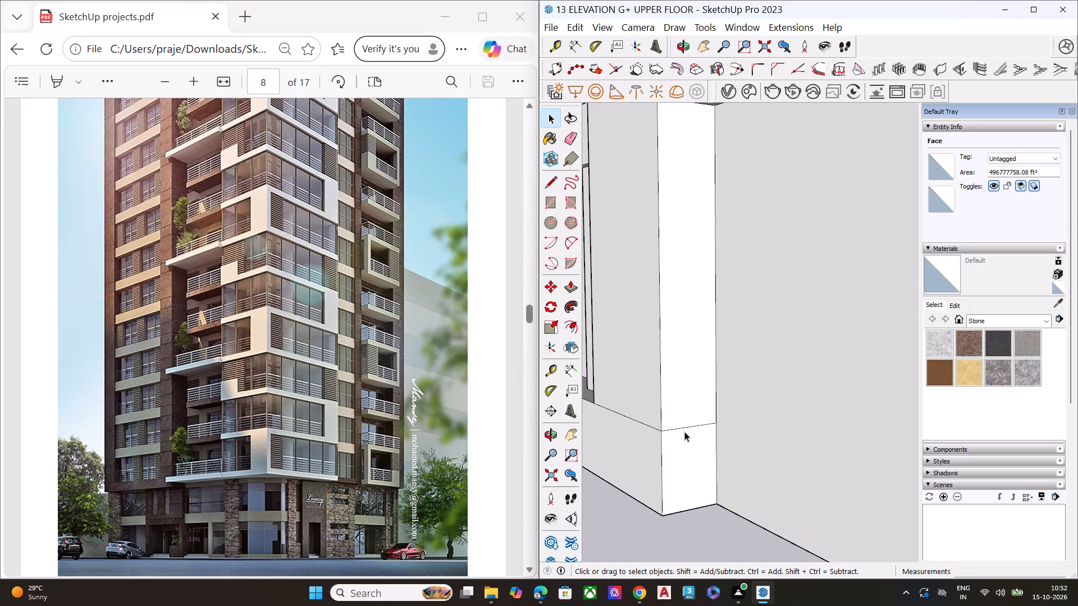
click(684, 431)
click(684, 431)
click(686, 429)
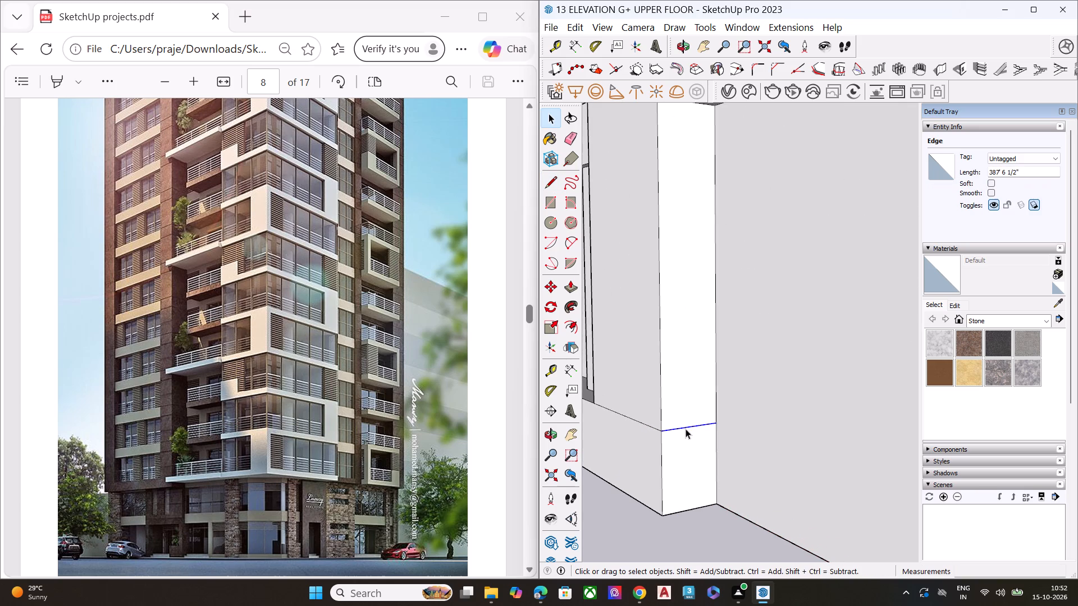
key(m)
click(663, 432)
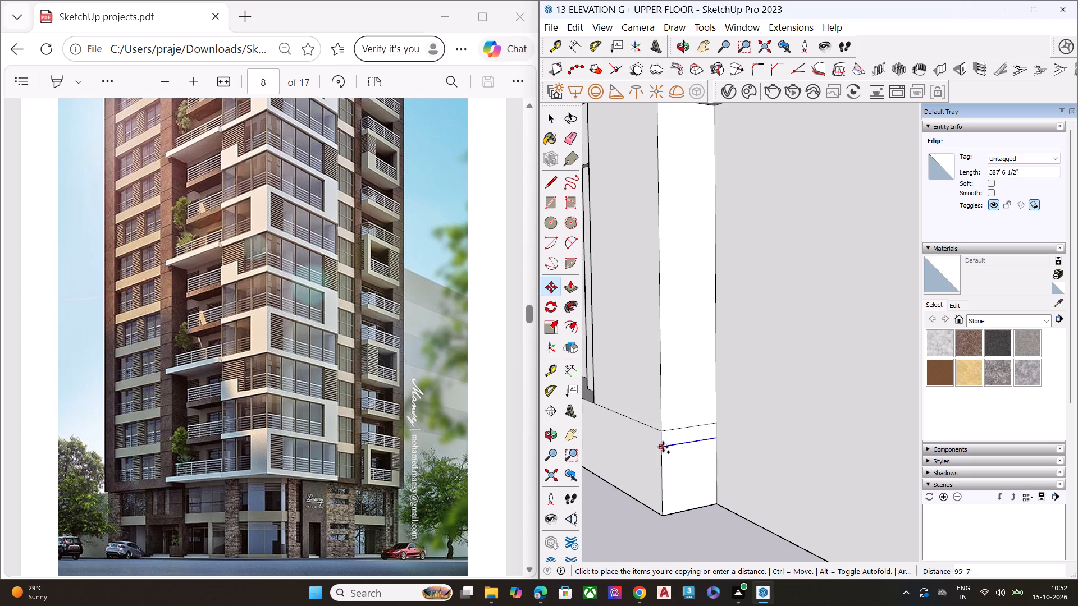
click(663, 446)
click(663, 449)
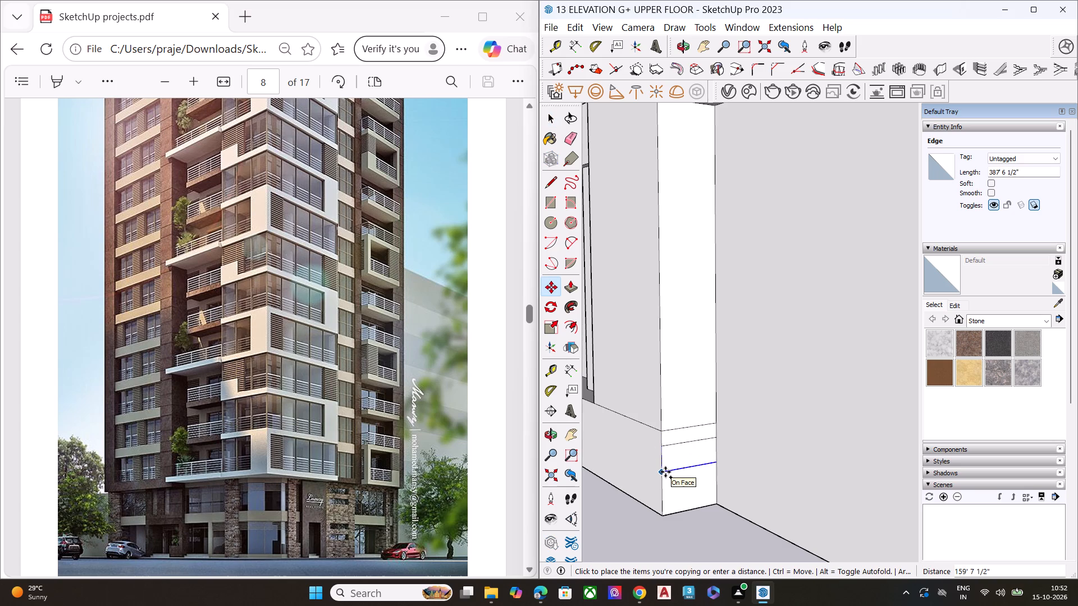
click(666, 475)
Erase the original cross edge on the pier's side and its connecting line on the front face beside the bottom opening.
key(space)
click(684, 429)
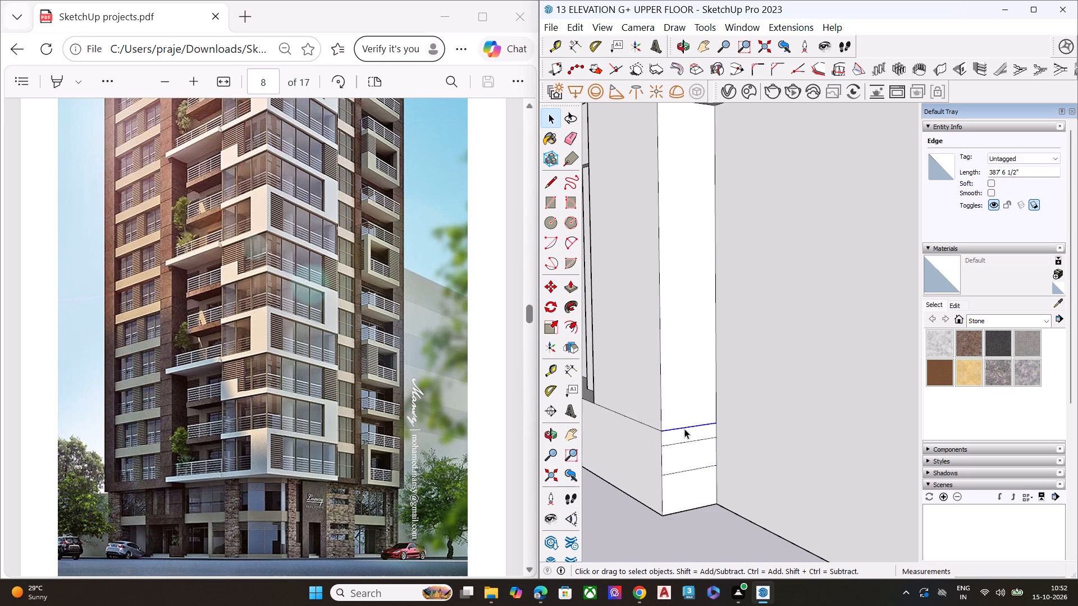
key(Delete)
click(656, 429)
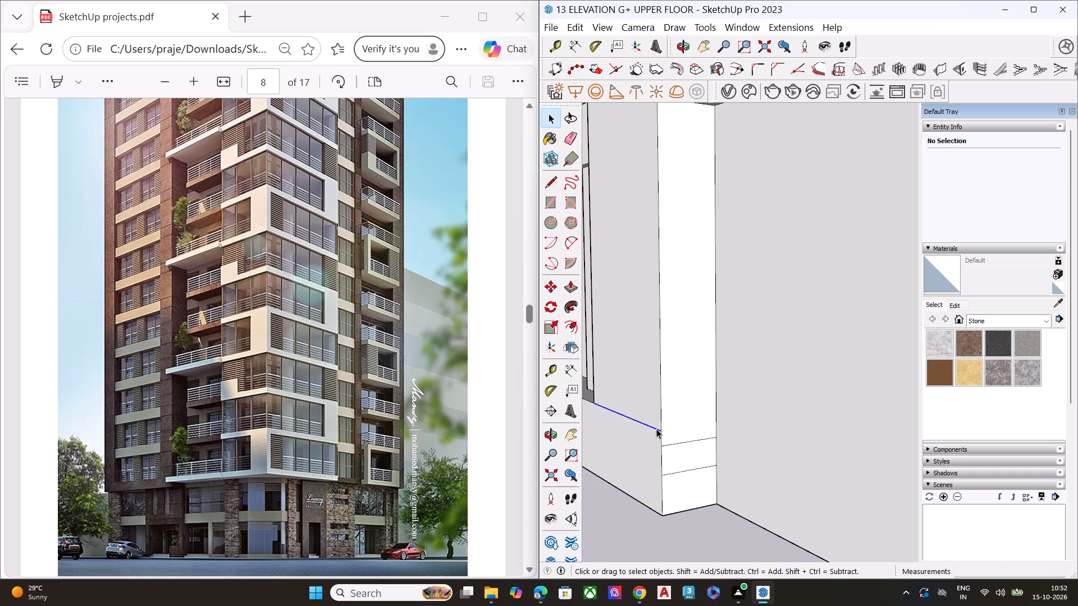
key(Delete)
Push/Pull the strip between the two copied edges about 5324' across the recessed bay, forming a bottom balcony slab.
click(680, 455)
scroll(655, 443, down, 7)
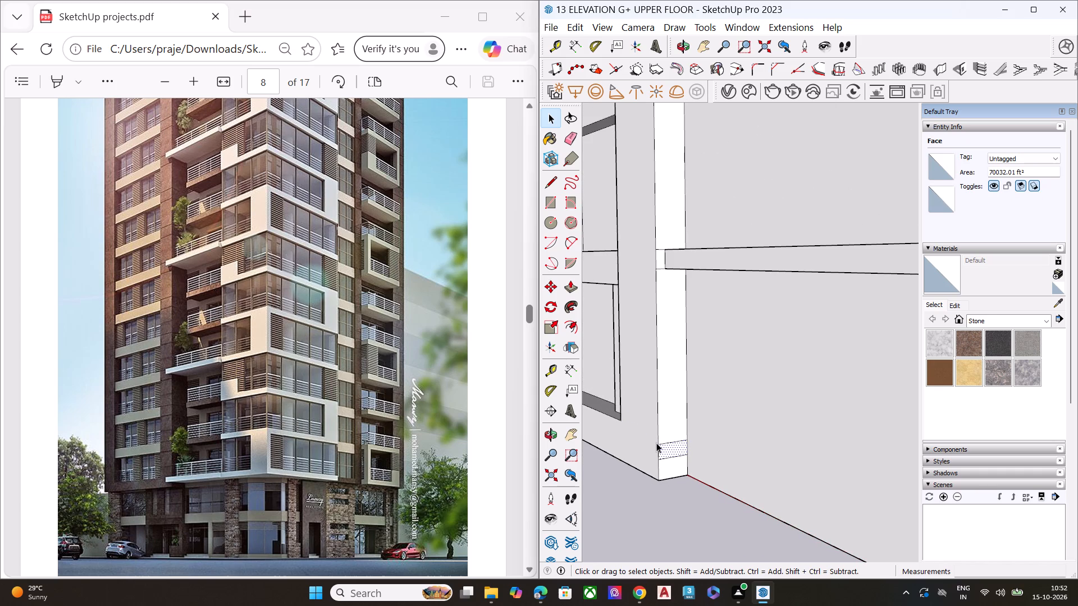
key(p)
click(674, 444)
scroll(695, 457, down, 8)
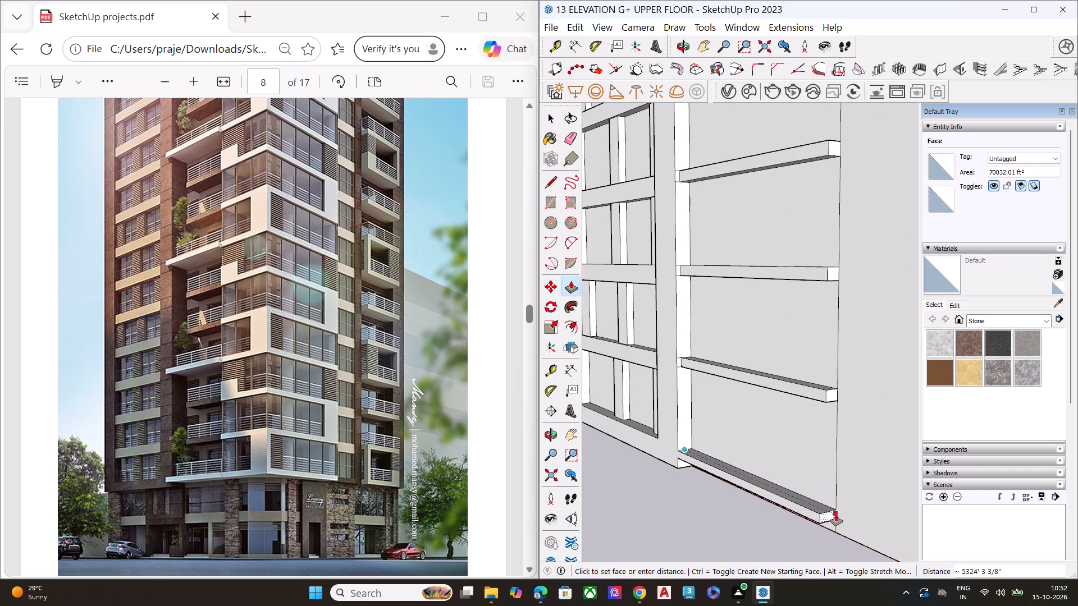
click(836, 514)
key(space)
Draw a short vertical edge at the pier's corner to separate the bottom slab's front face from the frame's front face.
click(776, 498)
scroll(777, 498, up, 7)
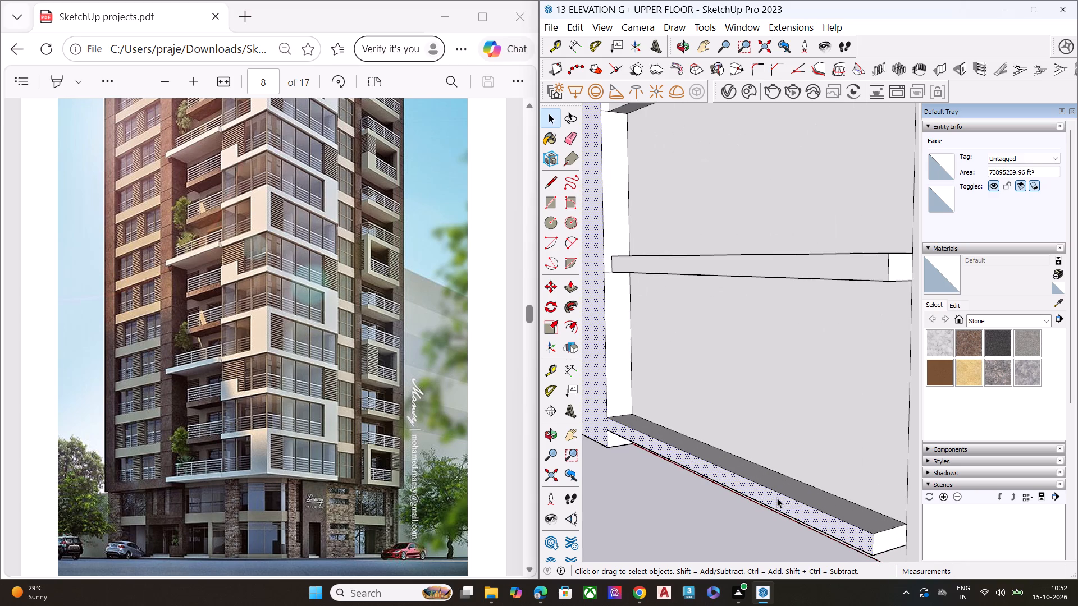
scroll(777, 498, down, 5)
middle_drag(654, 474, 827, 453)
scroll(796, 453, up, 8)
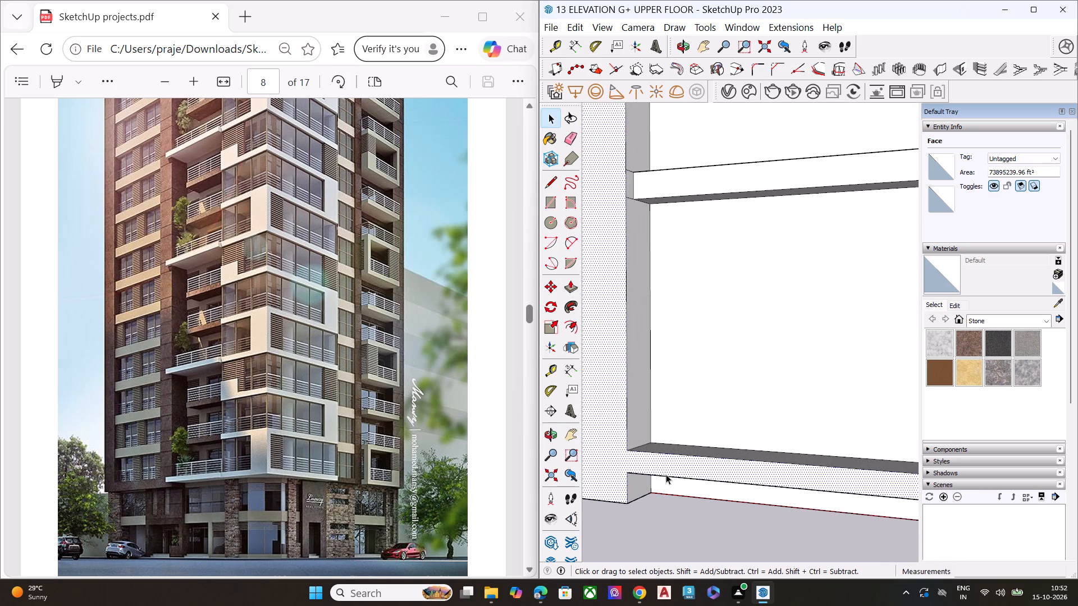
key(l)
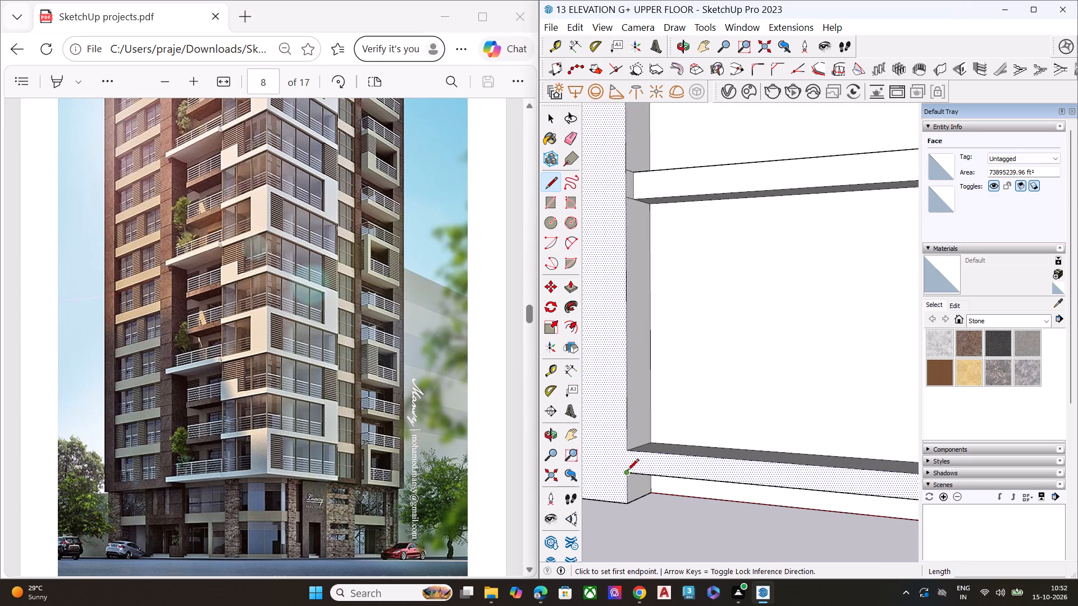
click(627, 471)
click(626, 453)
key(space)
Push/Pull the bottom slab's front face outward about 740' so it projects beyond the facade as a balcony.
scroll(617, 453, down, 7)
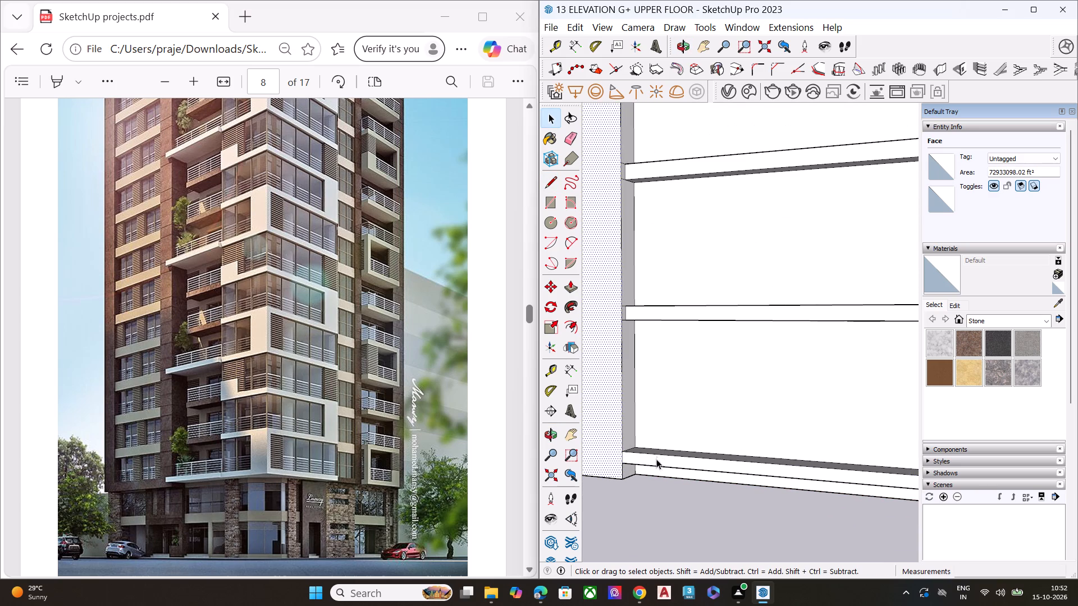
click(657, 460)
scroll(626, 458, down, 8)
middle_drag(755, 476, 650, 522)
scroll(665, 512, up, 8)
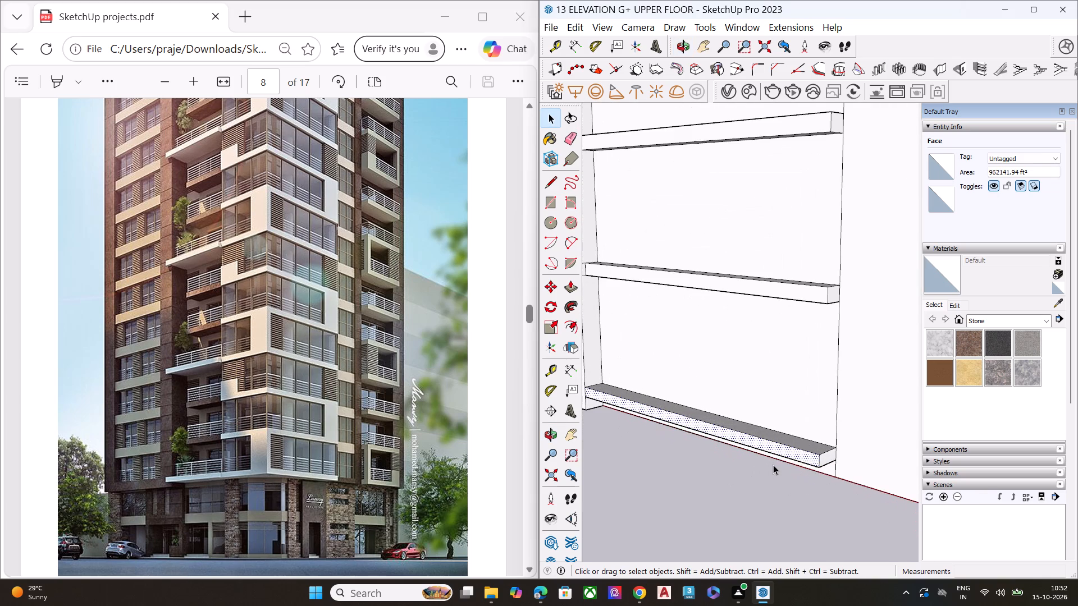
key(p)
click(786, 451)
scroll(760, 466, down, 1)
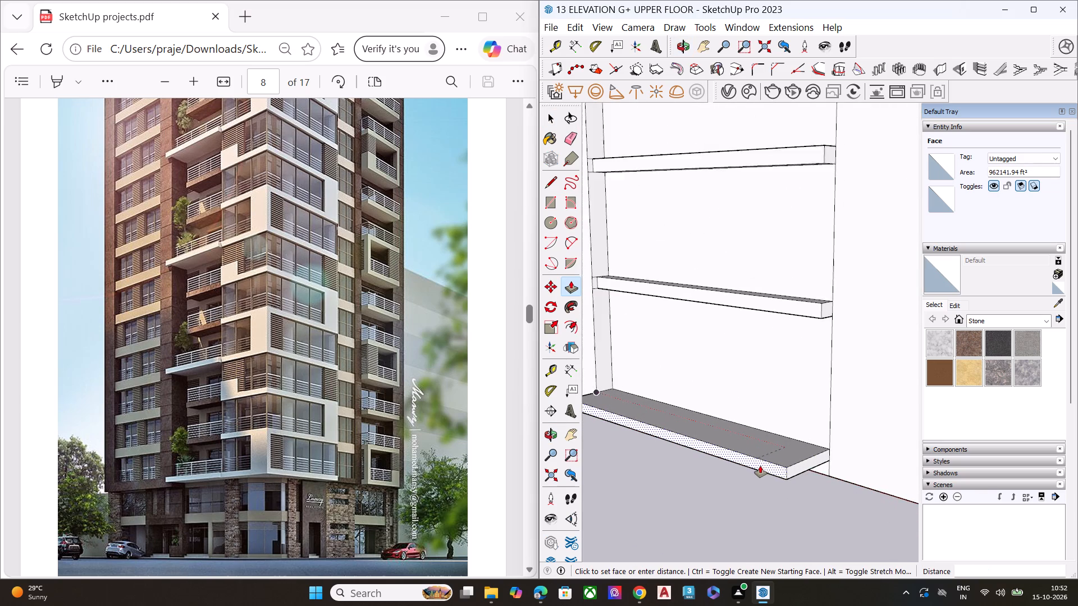
scroll(760, 466, down, 2)
middle_drag(760, 466, 722, 553)
middle_drag(719, 553, 684, 552)
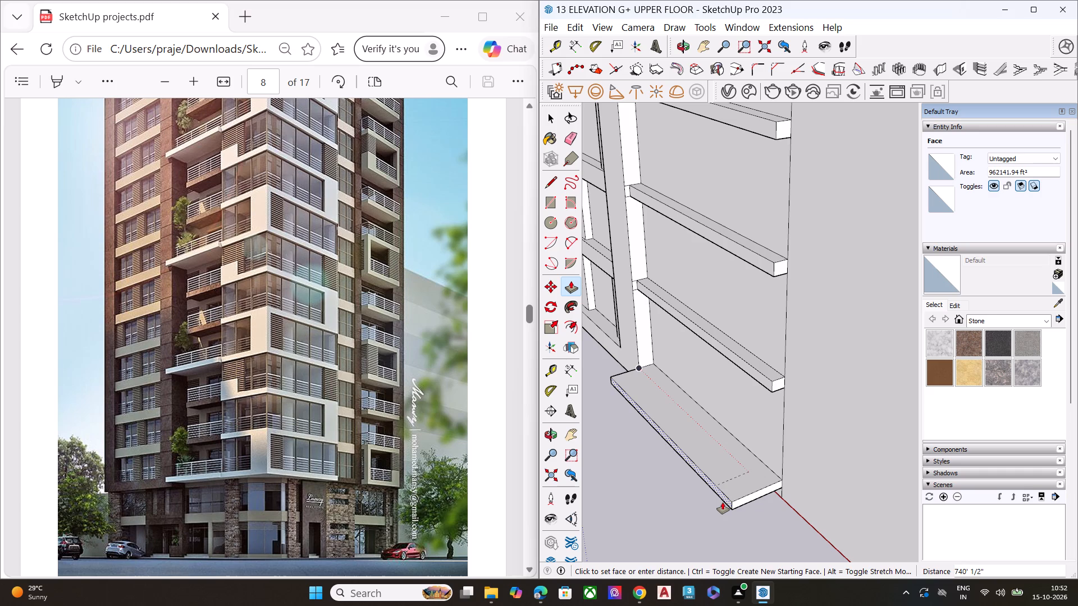
click(723, 502)
key(space)
Push/Pull the underside of the first floor band above the projecting balcony slab downward to thicken the band.
scroll(667, 408, down, 6)
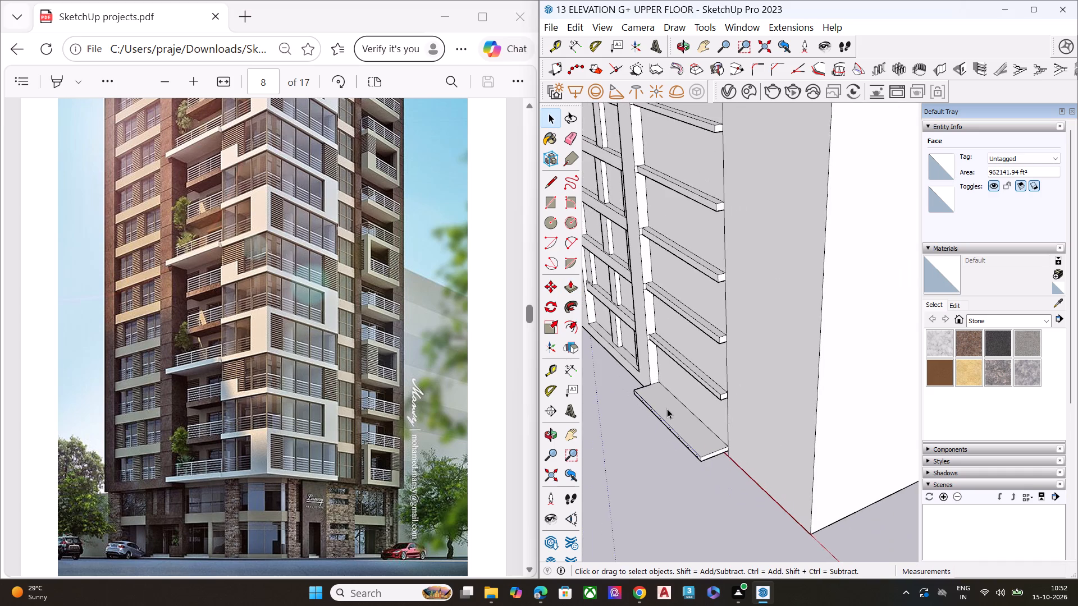
middle_drag(667, 408, 672, 377)
scroll(677, 345, up, 7)
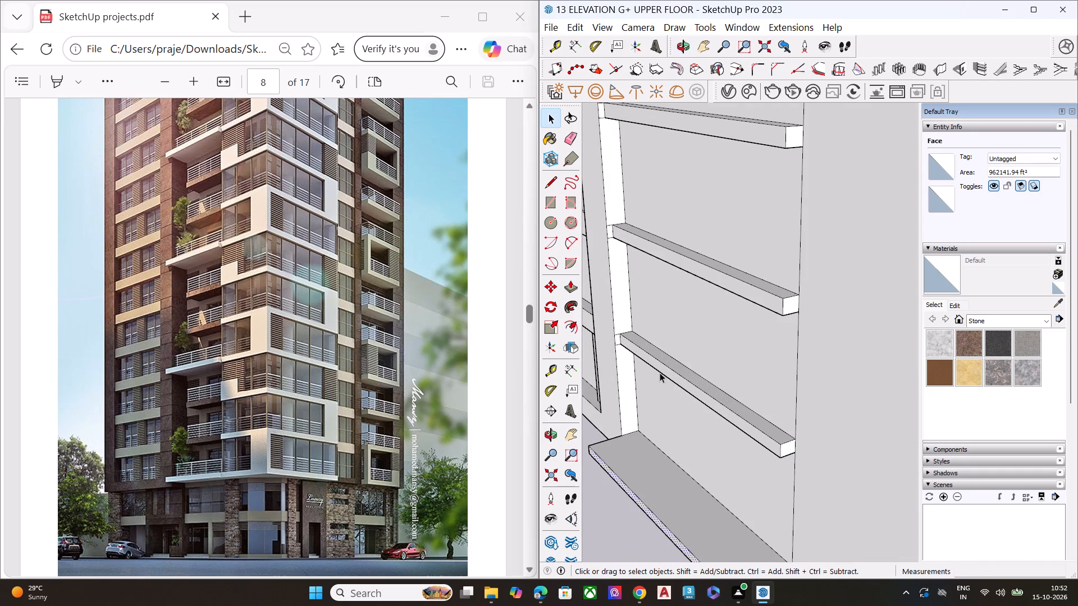
middle_drag(660, 373, 678, 221)
middle_drag(688, 319, 704, 252)
scroll(705, 252, up, 2)
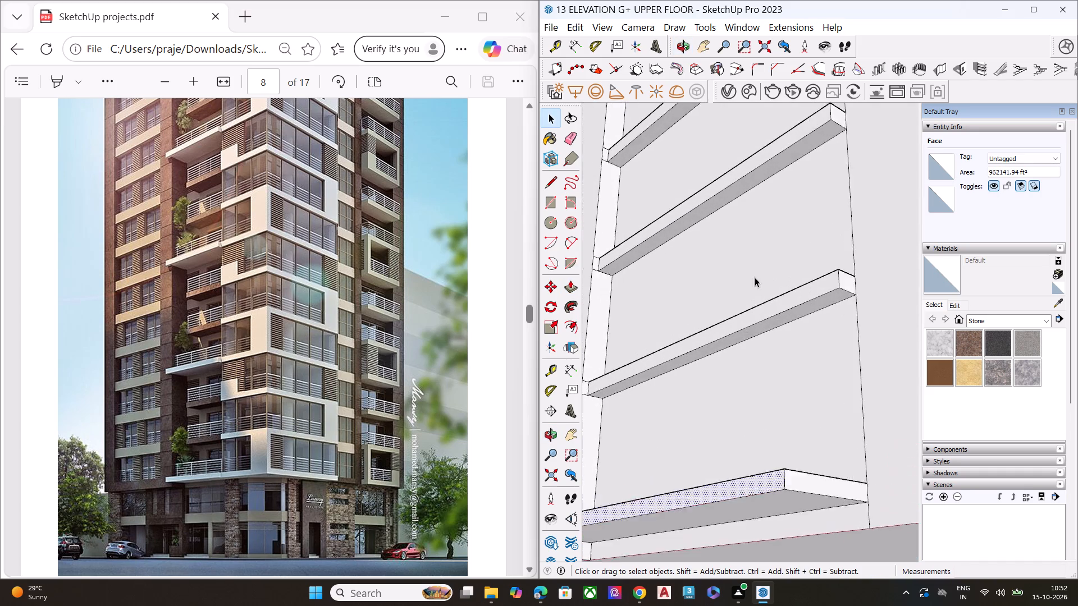
scroll(755, 277, up, 4)
click(803, 331)
key(p)
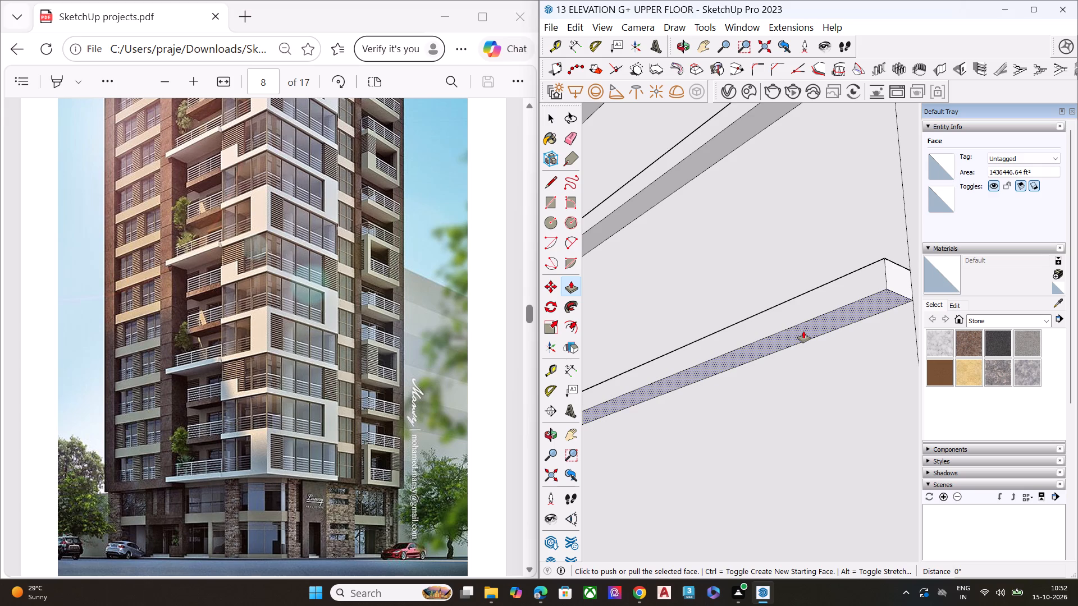
click(803, 331)
click(803, 348)
key(space)
Repeat the same downward thickening on the underside of the second floor band above the balcony slab.
scroll(803, 348, down, 3)
scroll(803, 348, up, 1)
scroll(803, 348, down, 2)
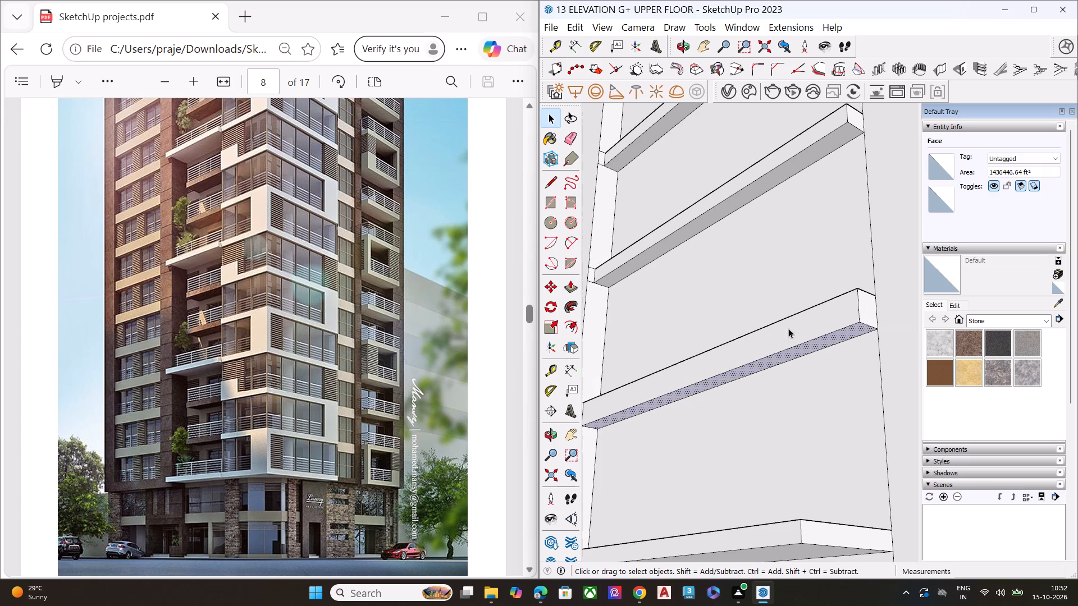
click(832, 133)
click(836, 138)
key(p)
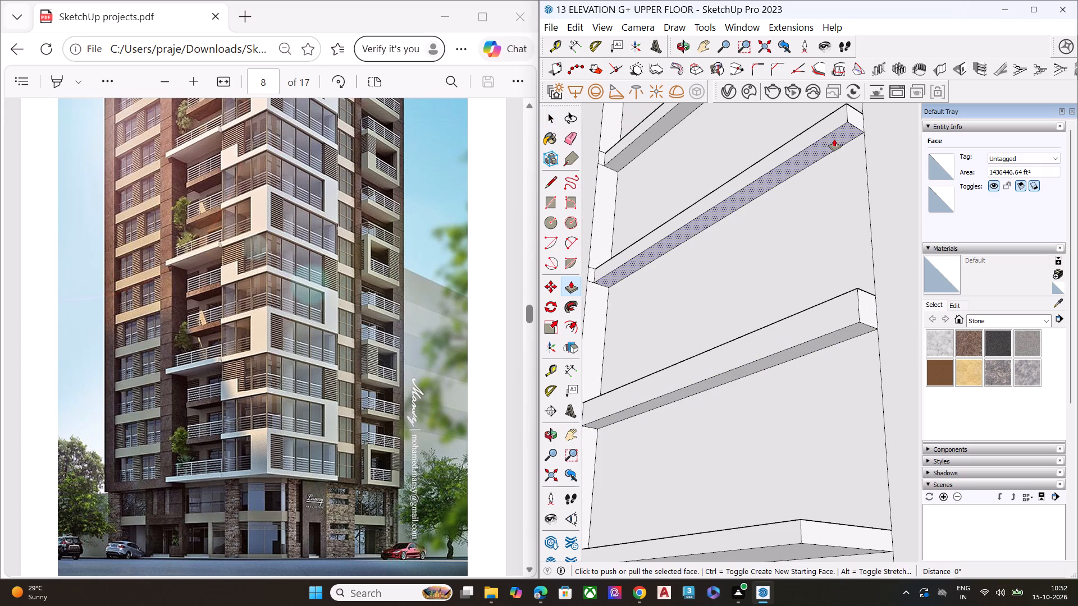
double_click(834, 139)
middle_drag(821, 181, 802, 263)
key(space)
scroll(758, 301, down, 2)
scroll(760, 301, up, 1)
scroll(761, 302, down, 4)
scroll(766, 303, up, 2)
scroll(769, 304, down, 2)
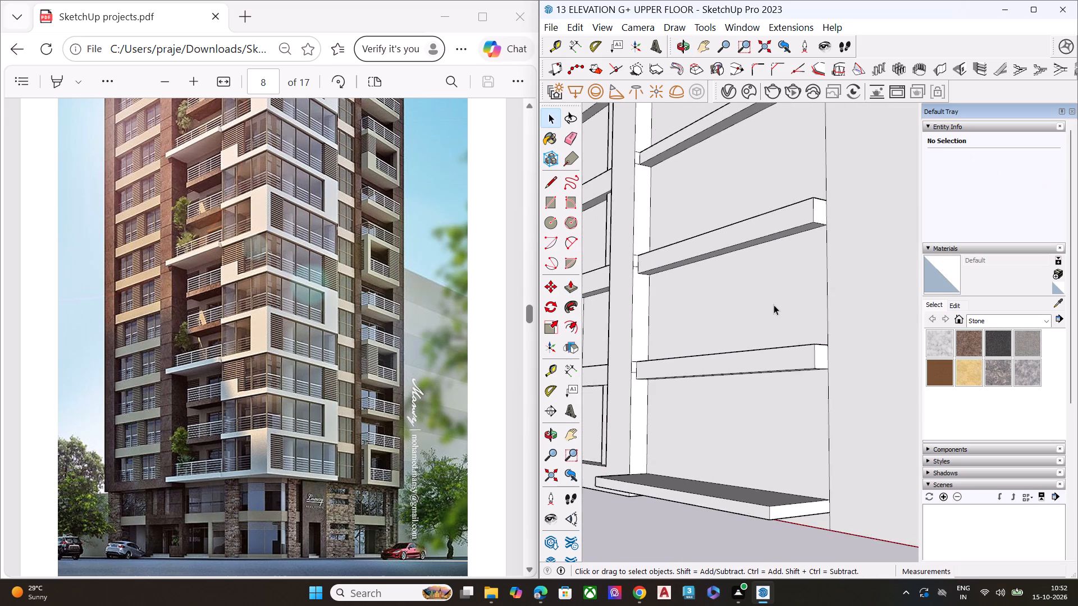
Push/Pull the front face of the third floor band outward 857' 9 1/2" to line up with the bottom balcony slab's front.
scroll(772, 310, down, 6)
middle_drag(755, 385, 689, 477)
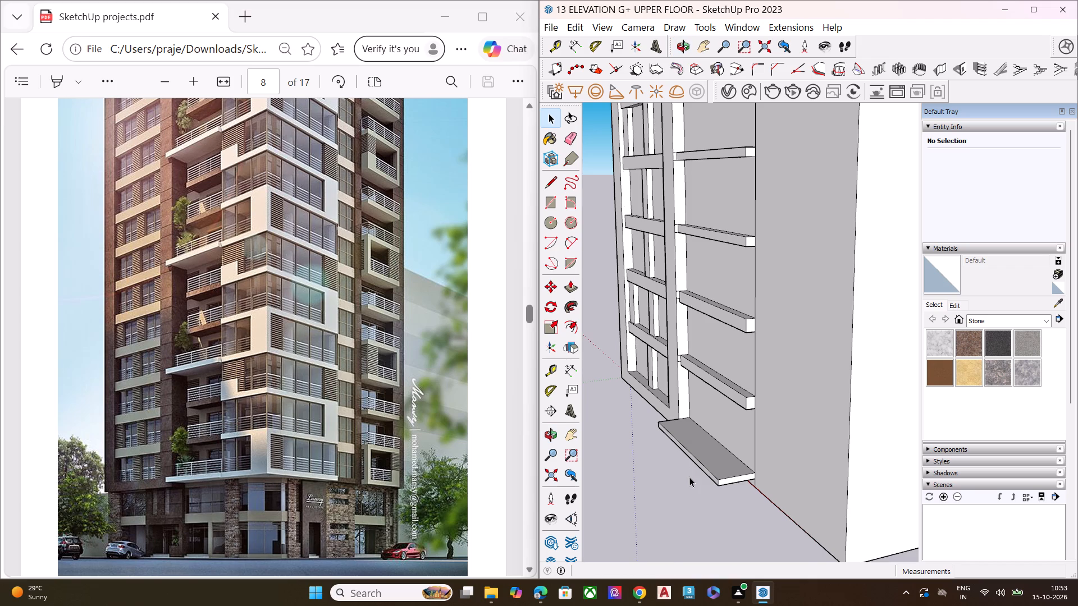
scroll(701, 241, up, 1)
scroll(725, 146, up, 1)
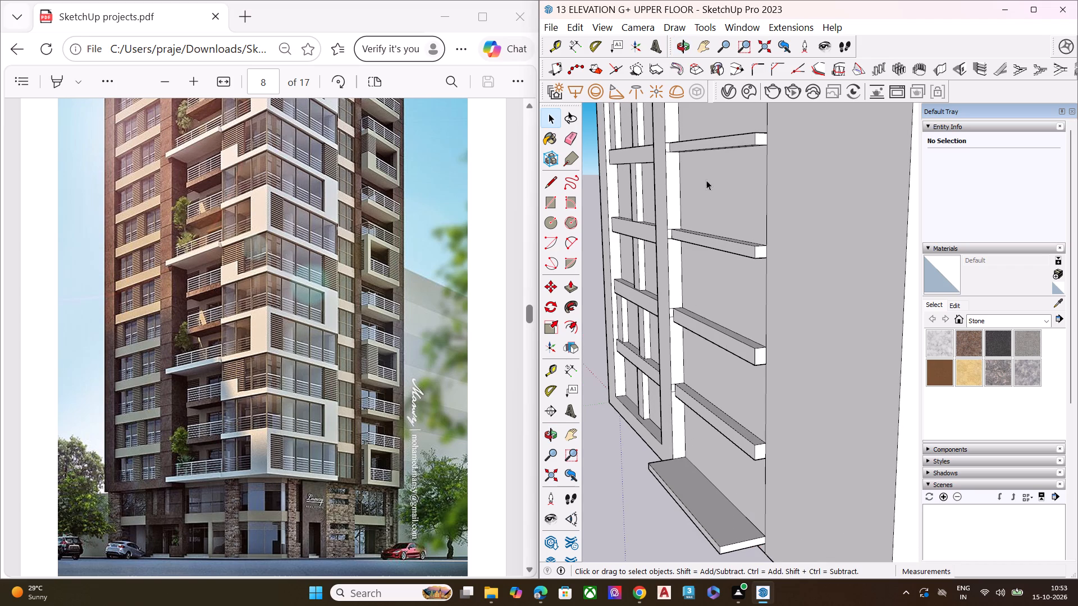
click(738, 246)
key(p)
click(747, 246)
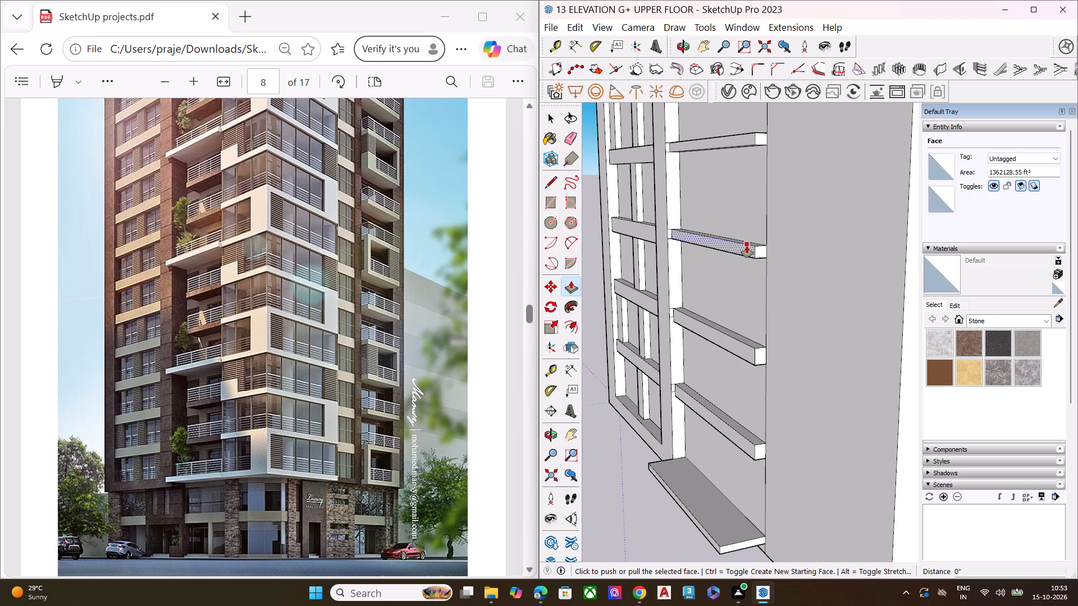
click(661, 483)
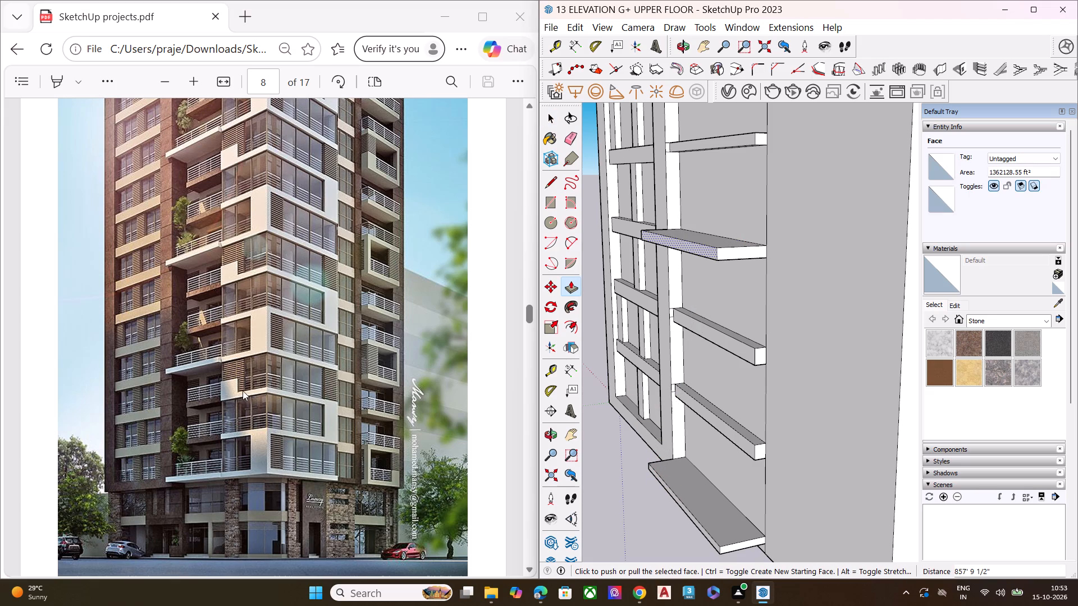
Examine the recessed bay from above and below to check the spacing of the projecting balconies against the reference.
scroll(655, 249, down, 5)
middle_drag(702, 274, 678, 405)
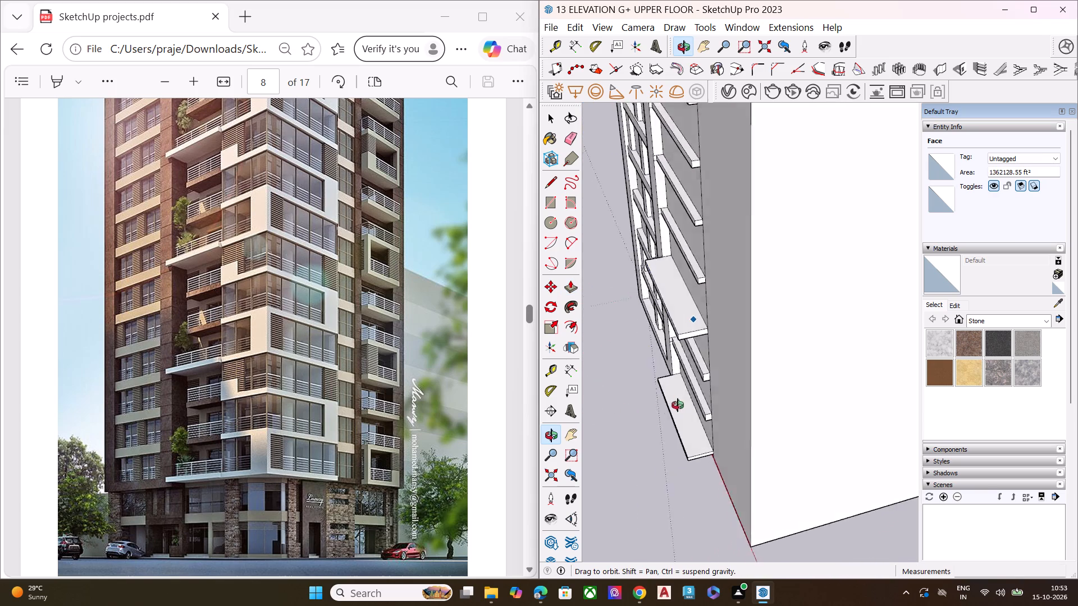
middle_drag(678, 405, 732, 287)
scroll(736, 268, up, 1)
scroll(732, 268, down, 8)
middle_drag(690, 325, 725, 259)
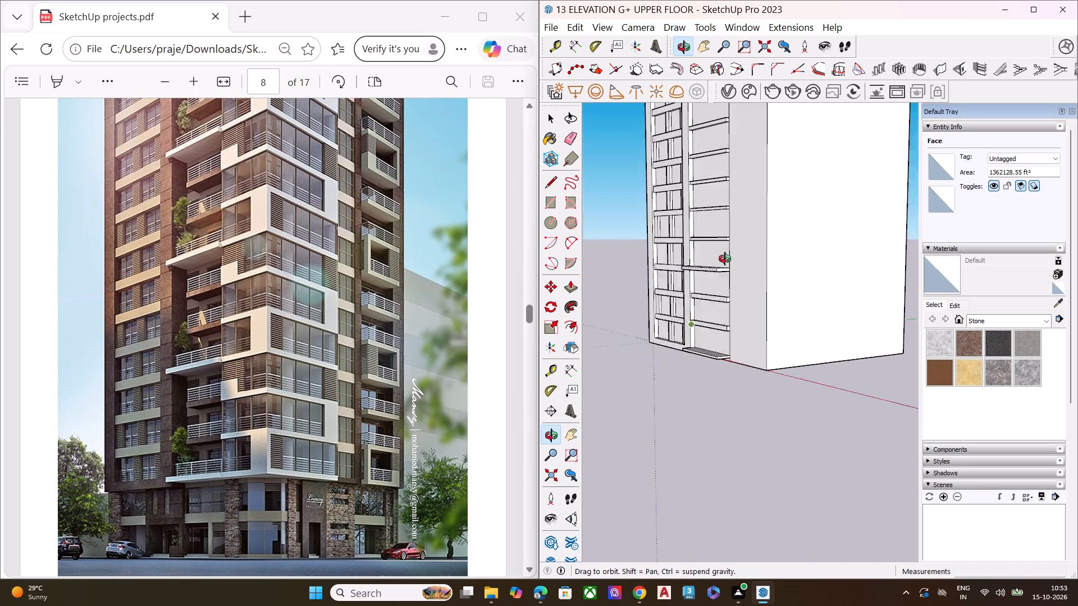
middle_drag(725, 259, 759, 224)
scroll(723, 251, up, 8)
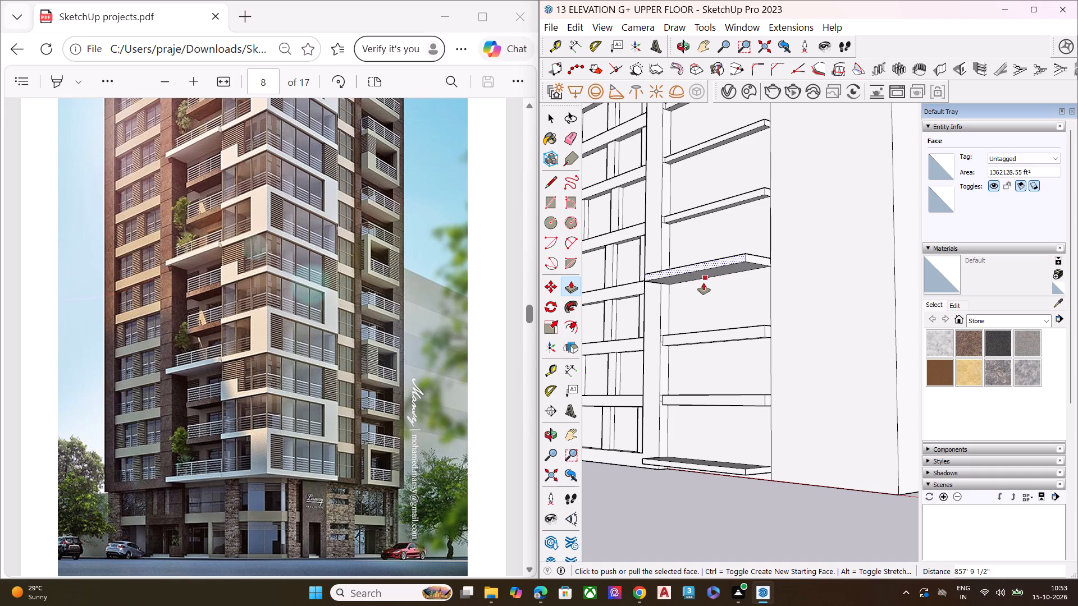
scroll(609, 348, down, 6)
scroll(691, 213, up, 7)
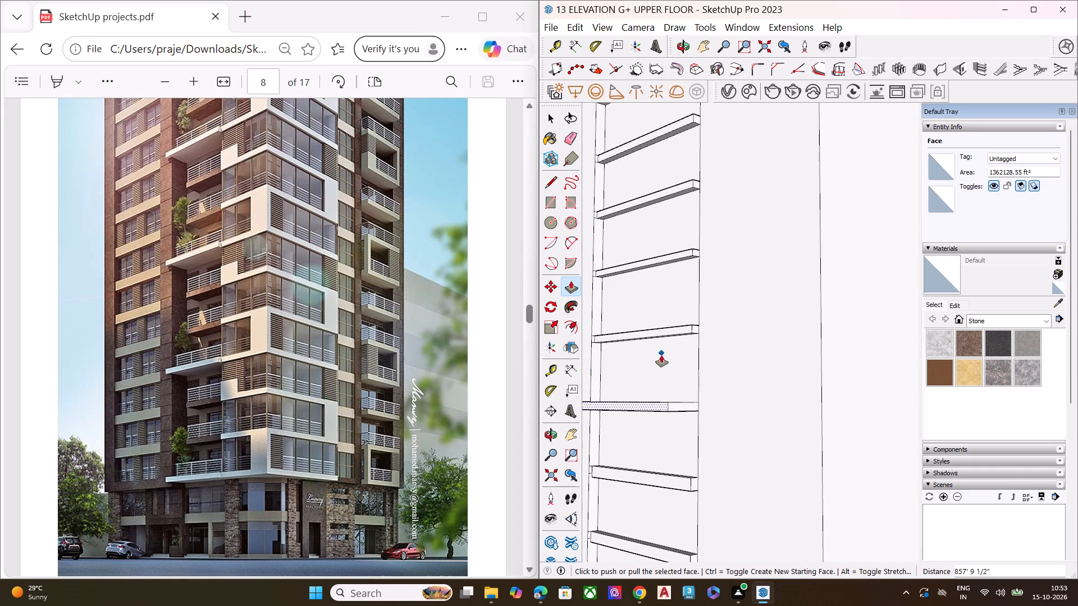
scroll(672, 334, down, 6)
middle_drag(672, 364, 651, 438)
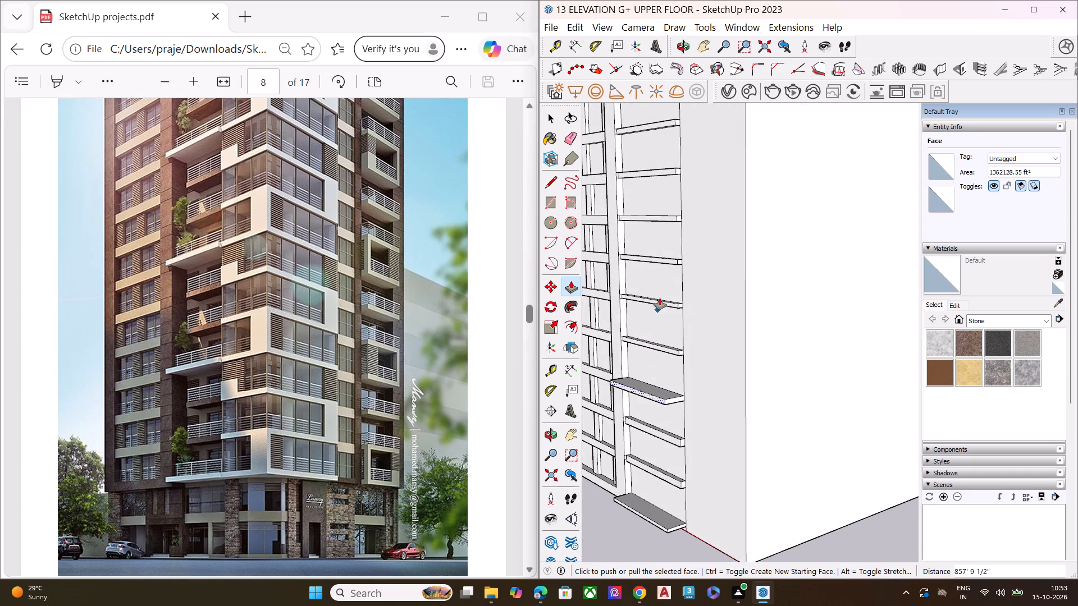
Push/Pull the front face of the third band above the second balcony outward 857' 9 1/2", flush with that balcony's front.
key(space)
scroll(665, 255, up, 8)
click(679, 270)
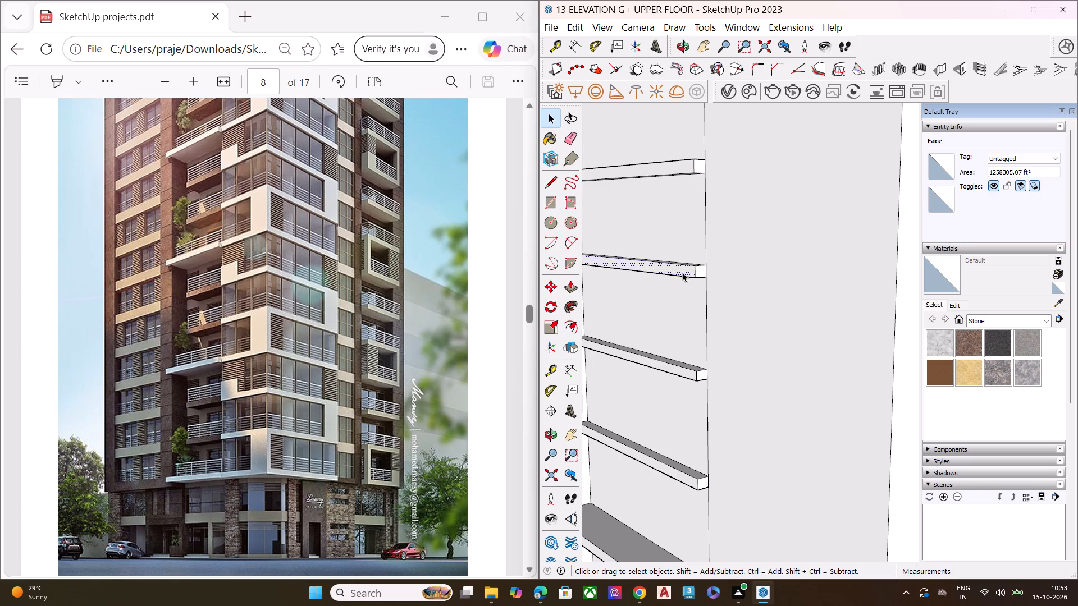
key(p)
click(689, 269)
scroll(651, 322, down, 5)
scroll(652, 322, up, 1)
scroll(652, 322, down, 2)
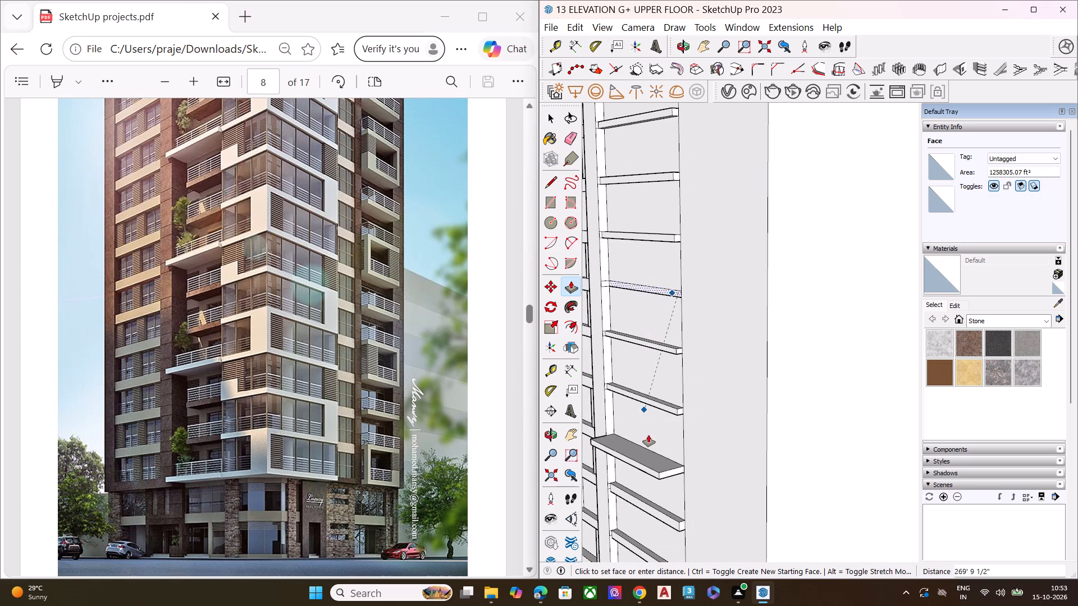
click(660, 475)
Push/Pull the front face of the third band above the third balcony outward 857' 9 1/2" to form the uppermost projecting slab.
scroll(654, 341, down, 5)
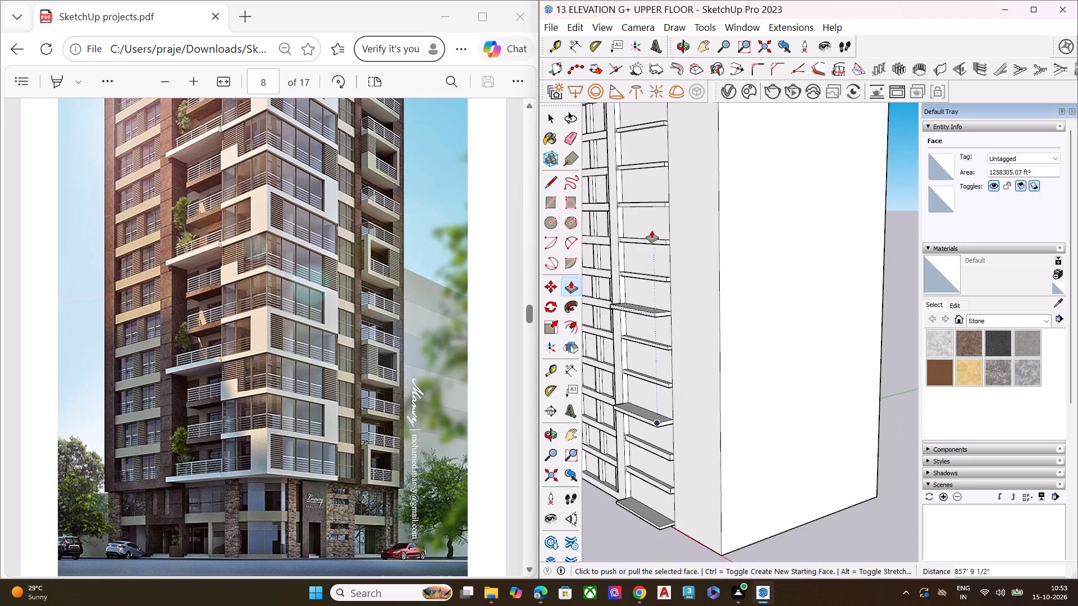
scroll(652, 231, up, 1)
scroll(652, 306, down, 9)
scroll(648, 240, up, 15)
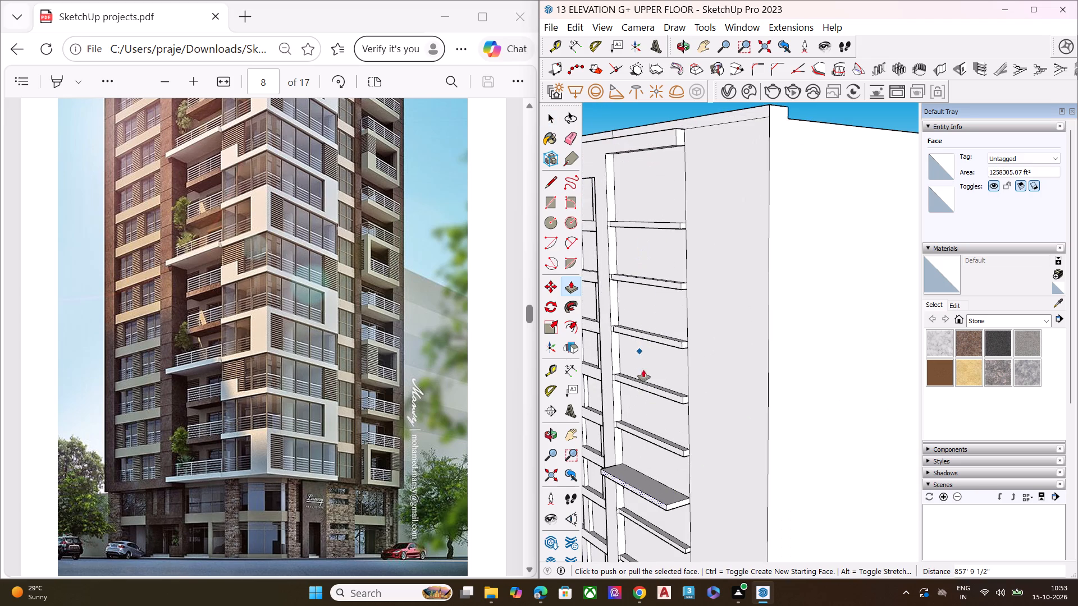
key(space)
click(677, 346)
scroll(678, 345, up, 3)
scroll(678, 345, down, 2)
scroll(678, 345, up, 3)
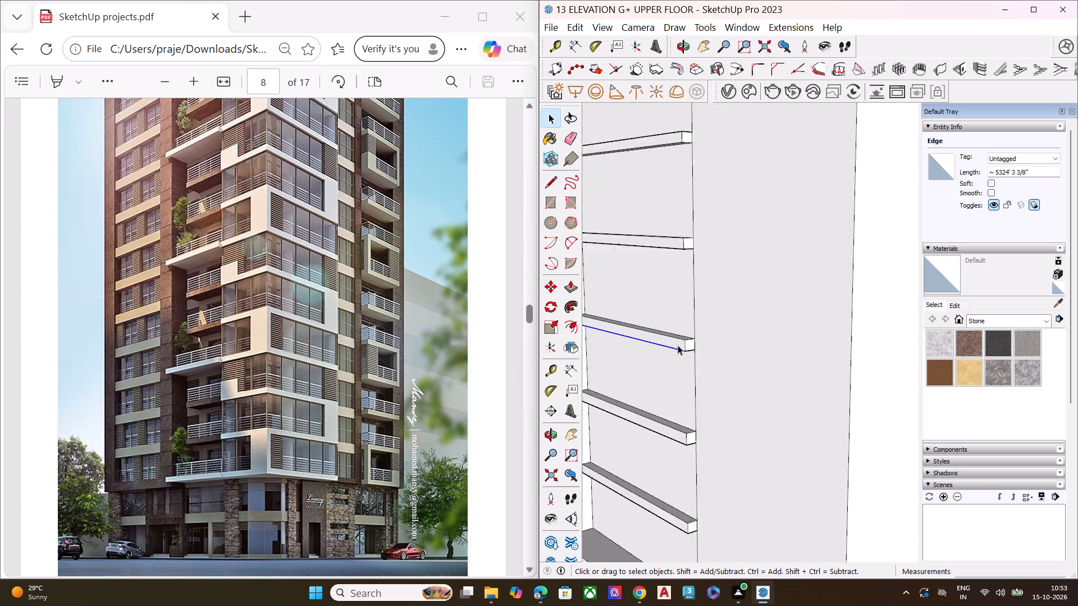
scroll(678, 345, up, 2)
double_click(678, 345)
key(p)
click(681, 339)
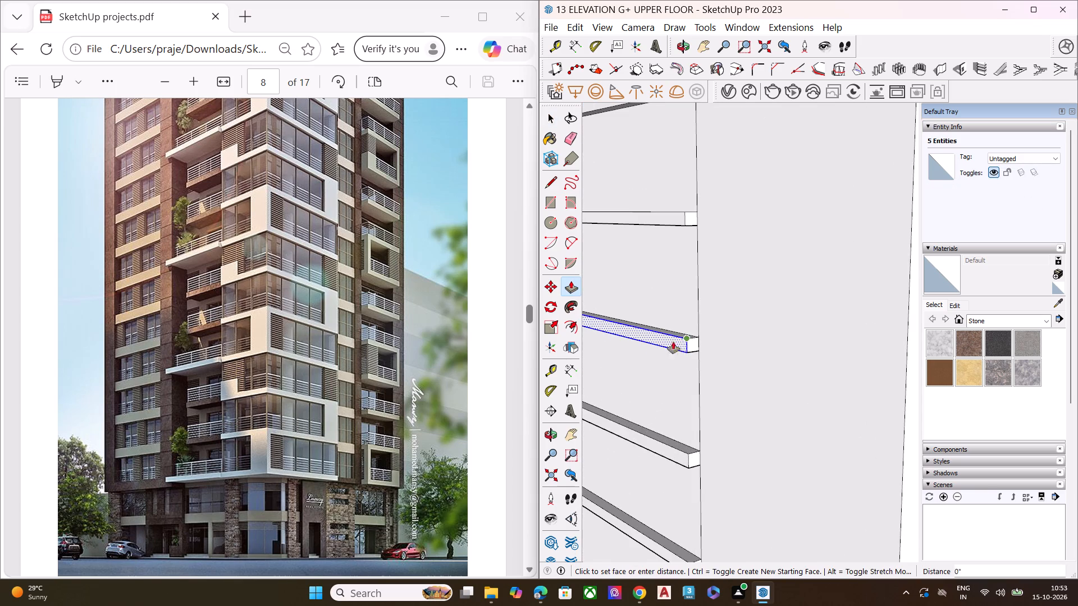
scroll(647, 328, down, 7)
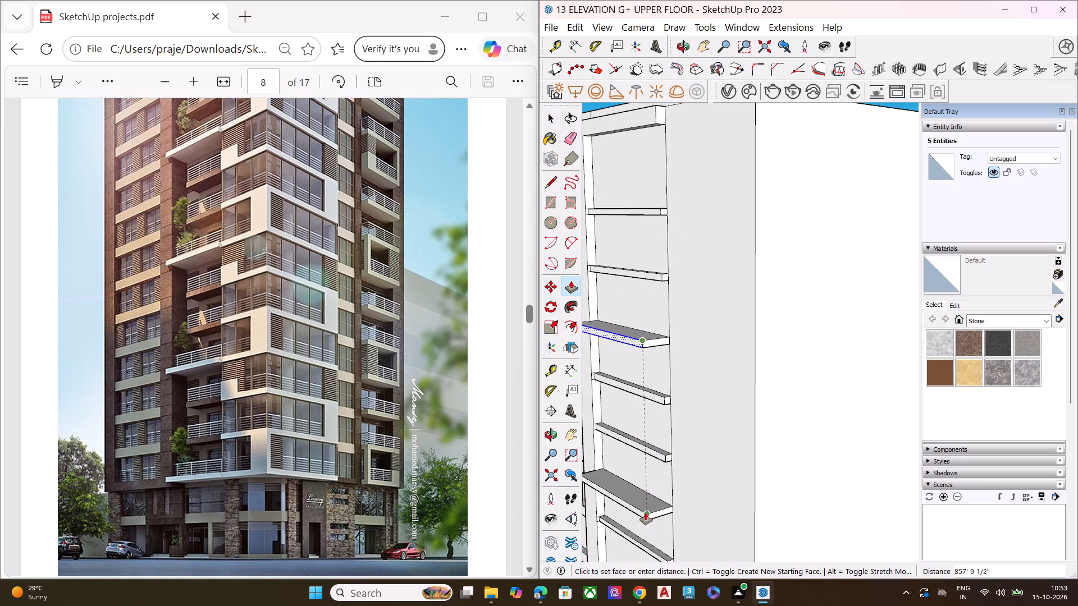
click(646, 513)
key(space)
Compare the bay's projecting balconies on the whole tower with the upper floors in the reference image.
scroll(678, 350, down, 4)
scroll(612, 255, up, 4)
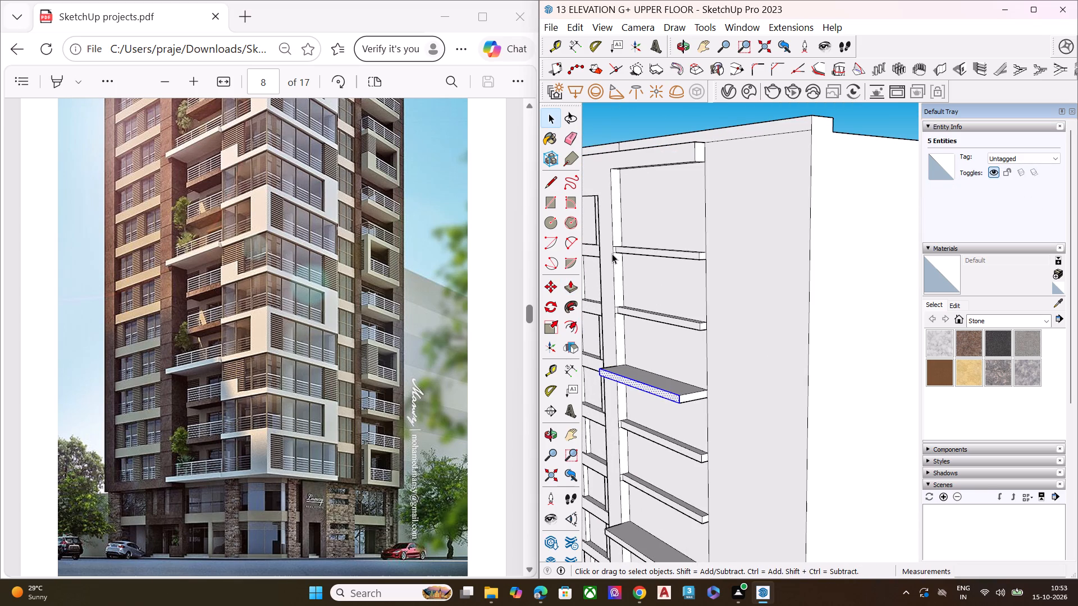
scroll(268, 339, up, 2)
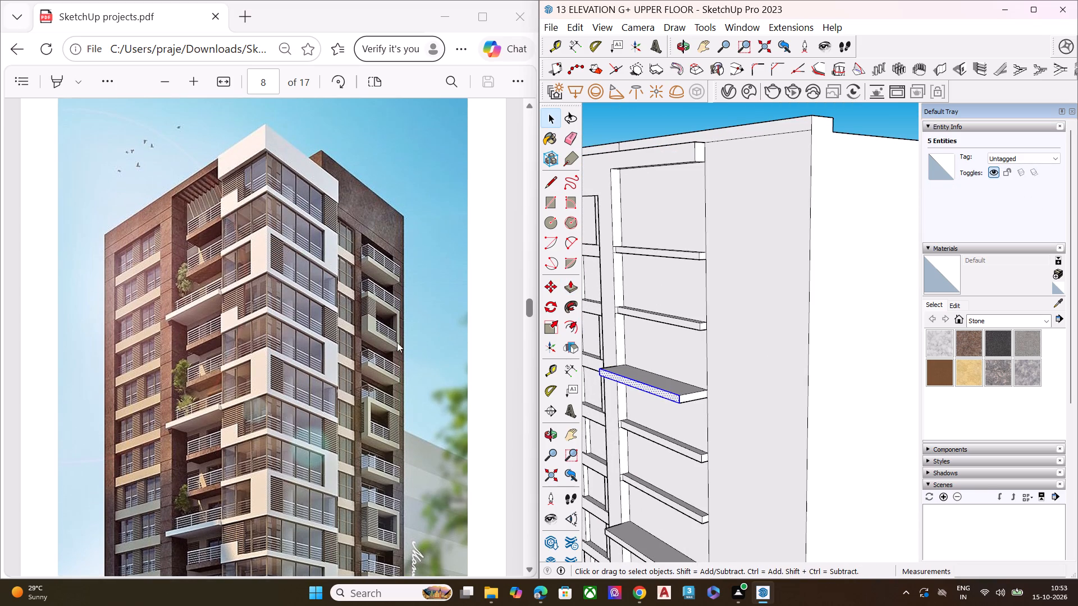
scroll(674, 232, down, 5)
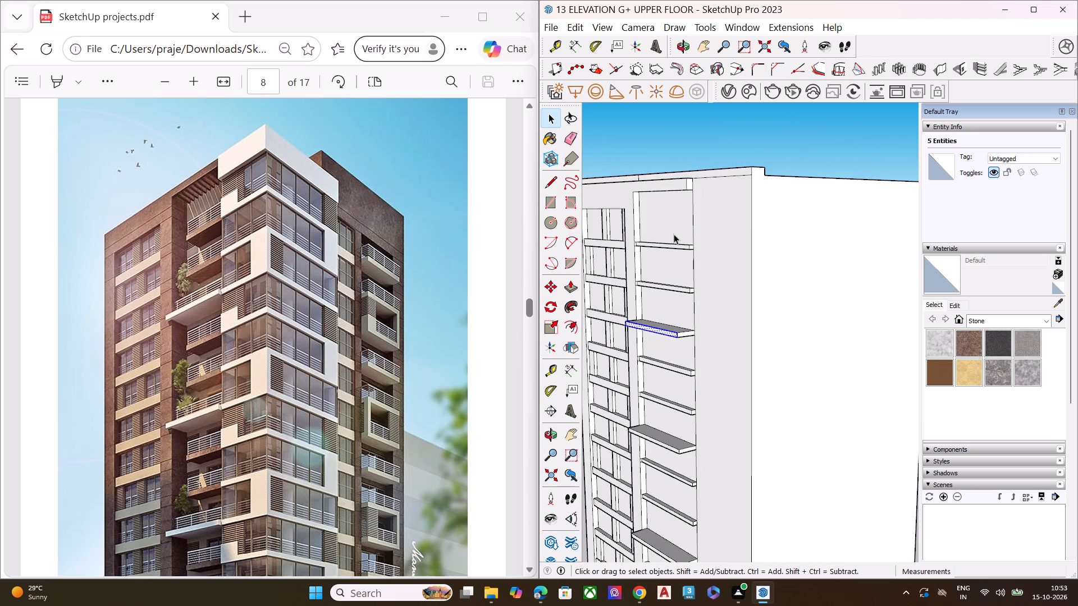
middle_drag(653, 206, 688, 120)
scroll(688, 120, down, 1)
scroll(678, 188, down, 6)
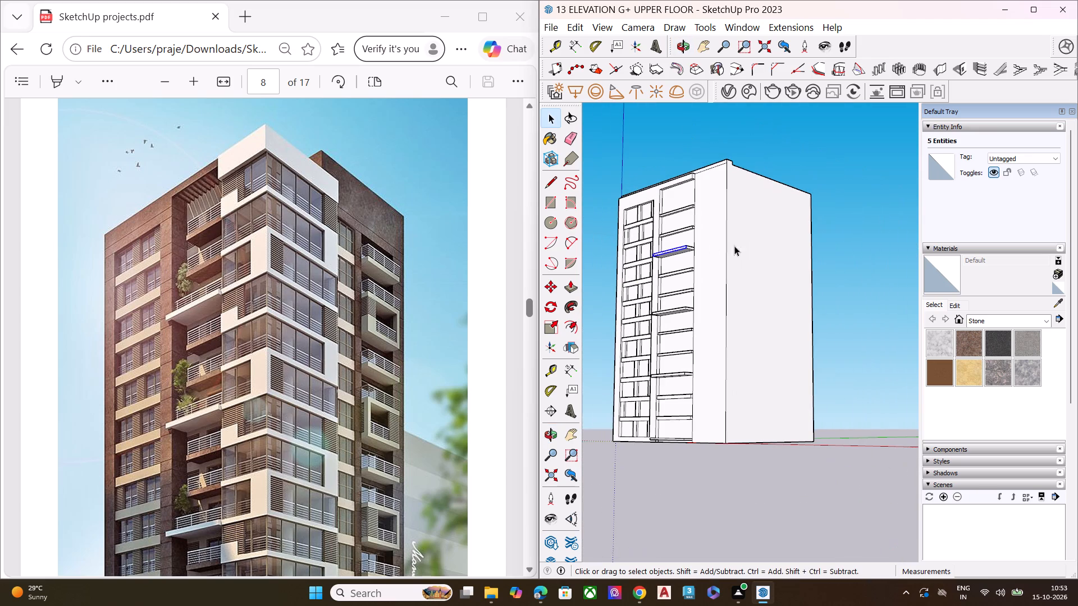
click(857, 245)
Push/Pull the top floor's back wall in the recessed bay inward about 1140' to deepen the balcony.
scroll(659, 246, up, 6)
middle_drag(700, 235, 707, 278)
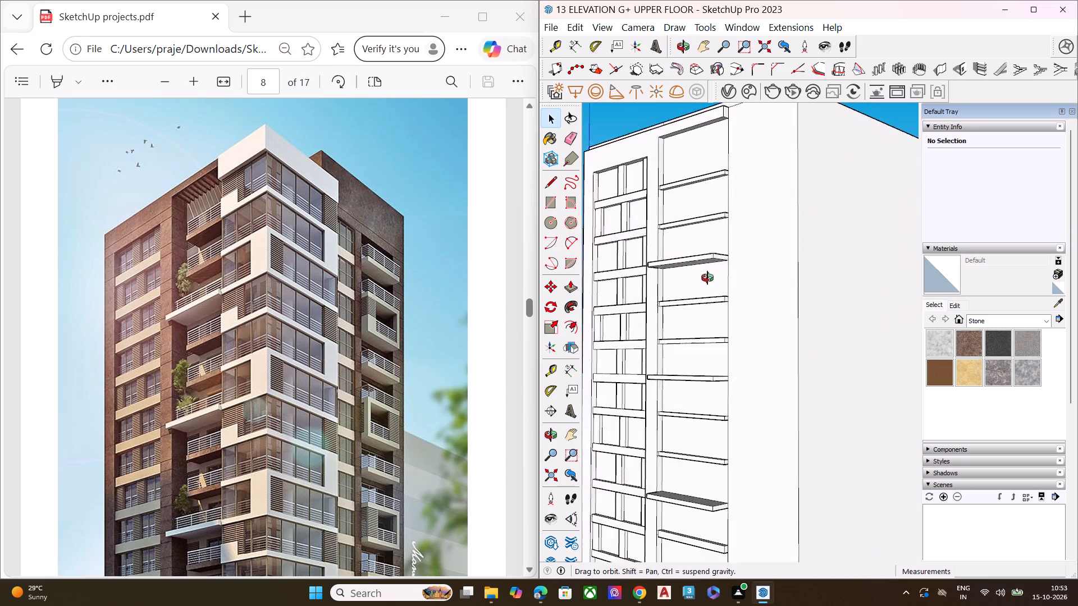
middle_drag(707, 278, 678, 360)
scroll(687, 164, up, 9)
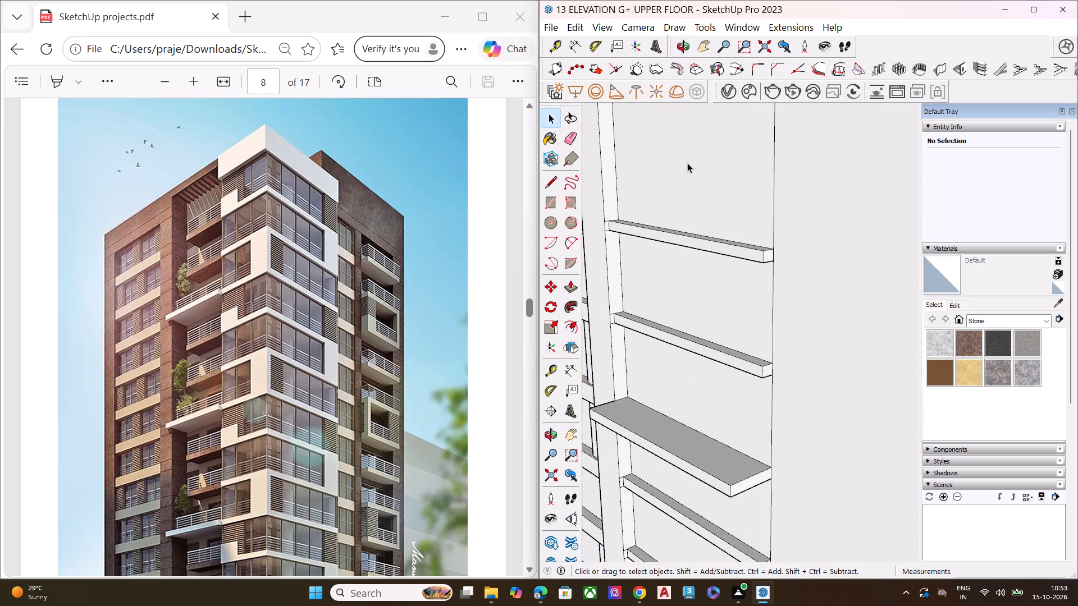
scroll(687, 163, down, 5)
click(693, 154)
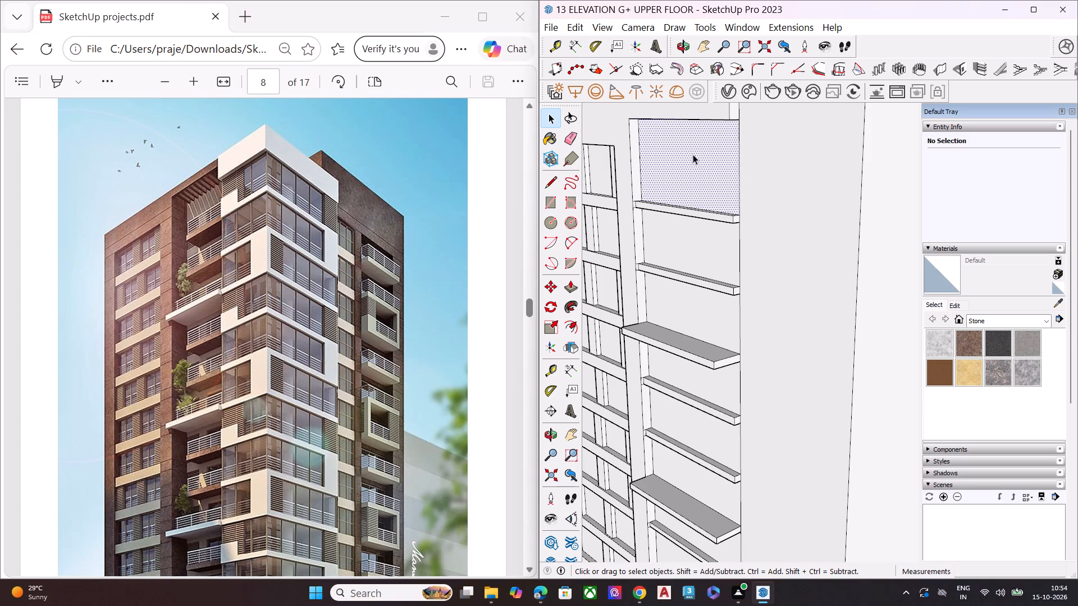
key(p)
click(693, 154)
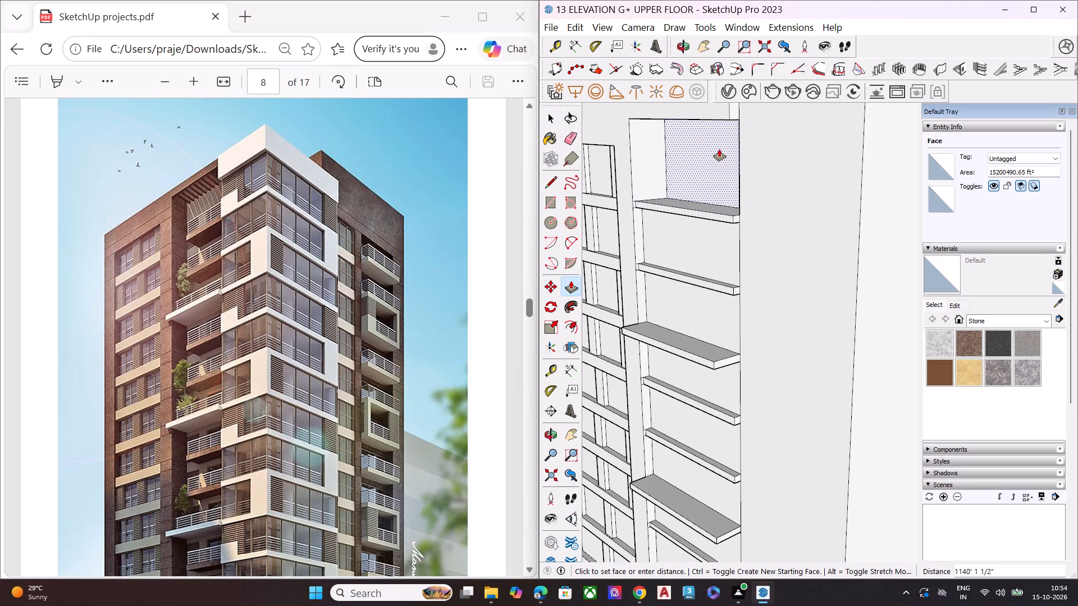
click(719, 149)
key(space)
Repeat the same inward Push/Pull on the bay's next five back wall panels below the top floor.
click(704, 244)
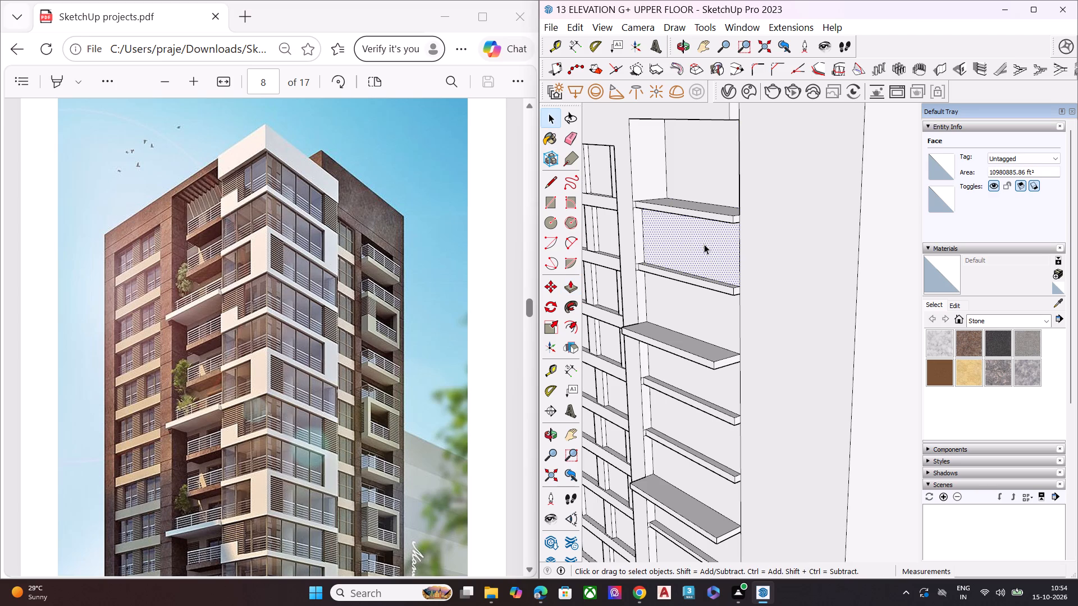
key(p)
double_click(704, 244)
double_click(698, 306)
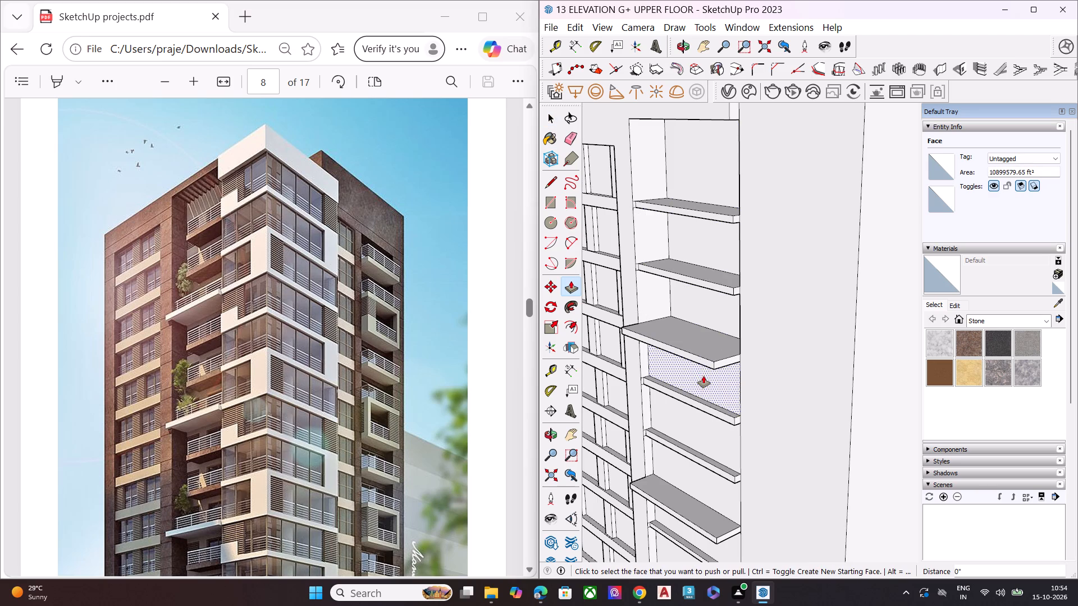
double_click(704, 376)
double_click(706, 428)
double_click(696, 482)
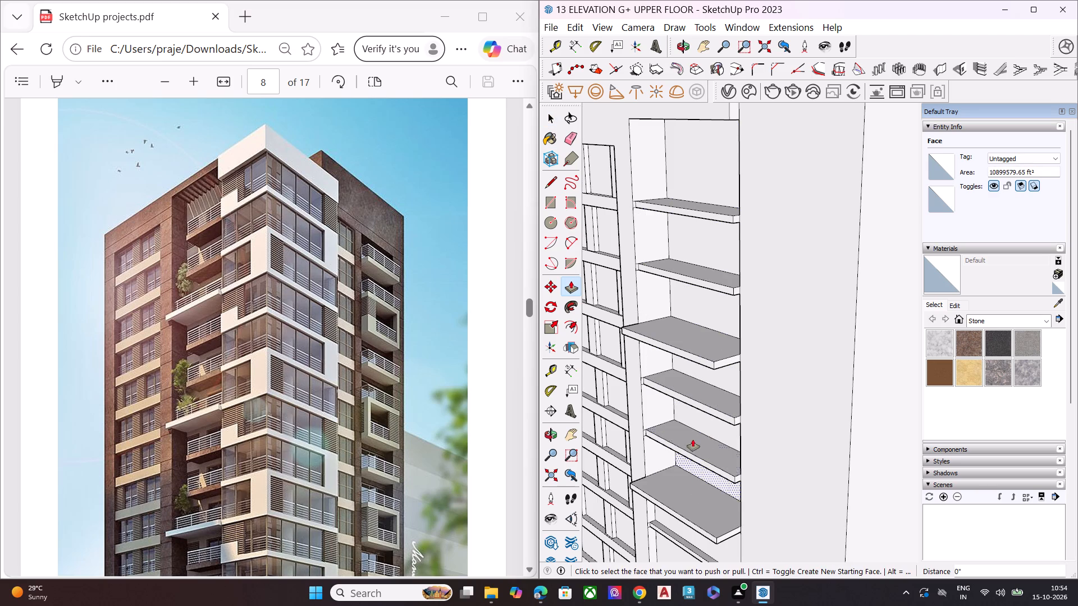
Review the deepened upper balconies on the whole tower and examine the lower floors in the reference image.
scroll(700, 261, down, 8)
middle_drag(712, 286, 732, 177)
scroll(712, 282, up, 1)
scroll(732, 177, up, 1)
scroll(732, 177, down, 5)
key(space)
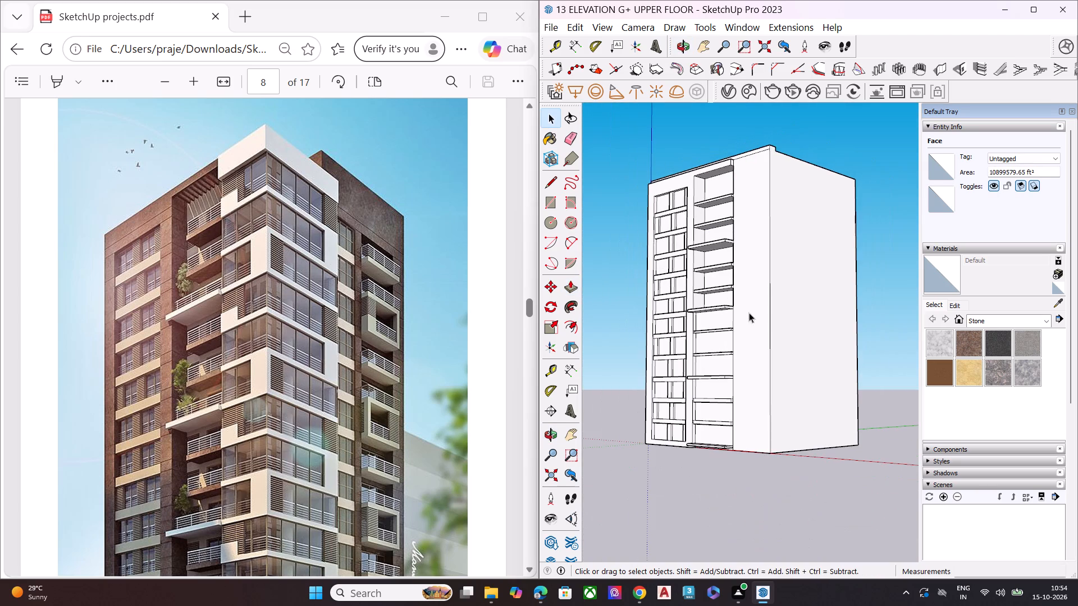
scroll(707, 402, up, 7)
scroll(703, 343, down, 2)
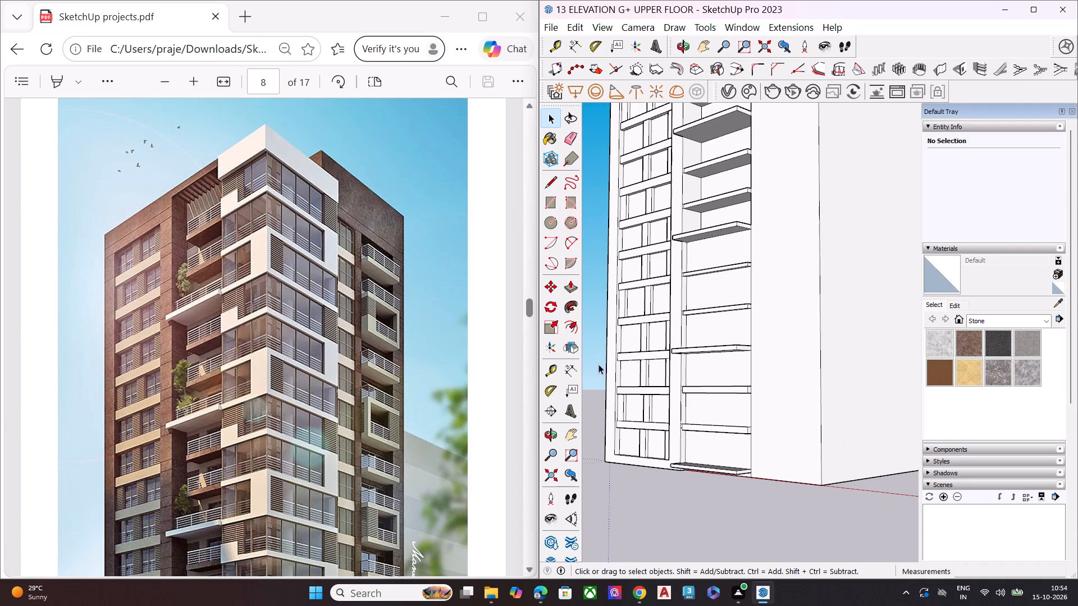
scroll(276, 307, down, 3)
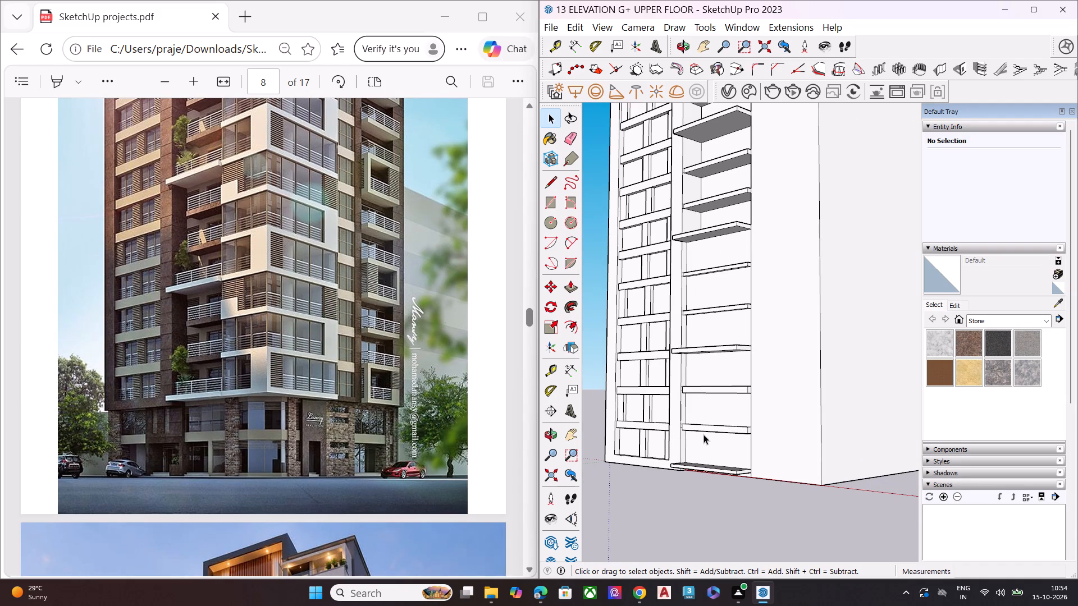
Repeat the same inward Push/Pull on the six remaining back wall panels at the recessed bay's lower floors.
scroll(696, 434, up, 8)
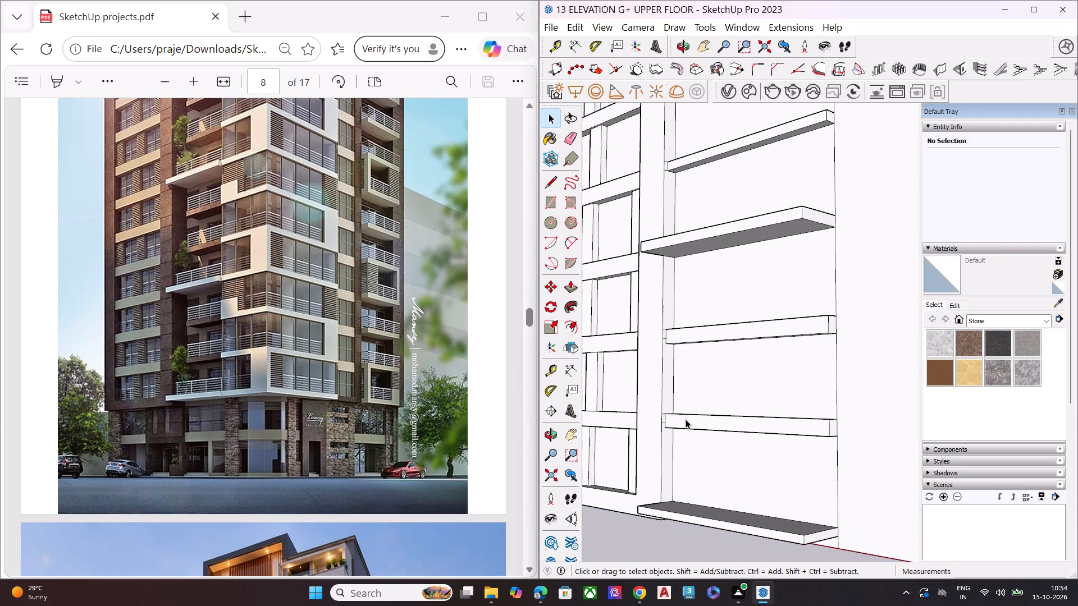
middle_drag(724, 332, 687, 377)
scroll(687, 377, up, 1)
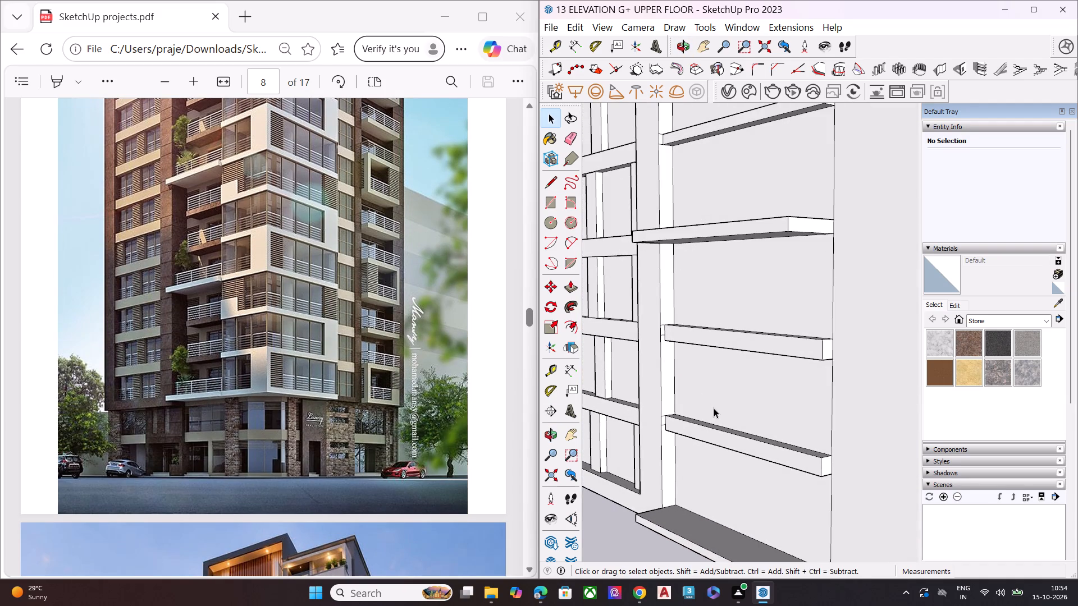
key(p)
scroll(714, 408, down, 16)
scroll(719, 235, up, 5)
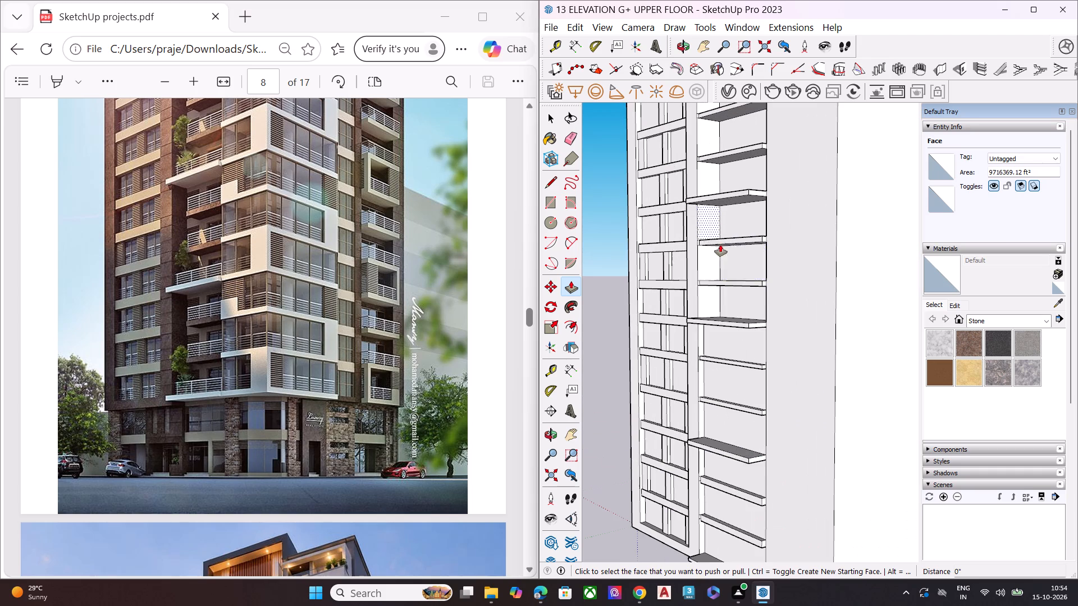
double_click(737, 330)
double_click(740, 371)
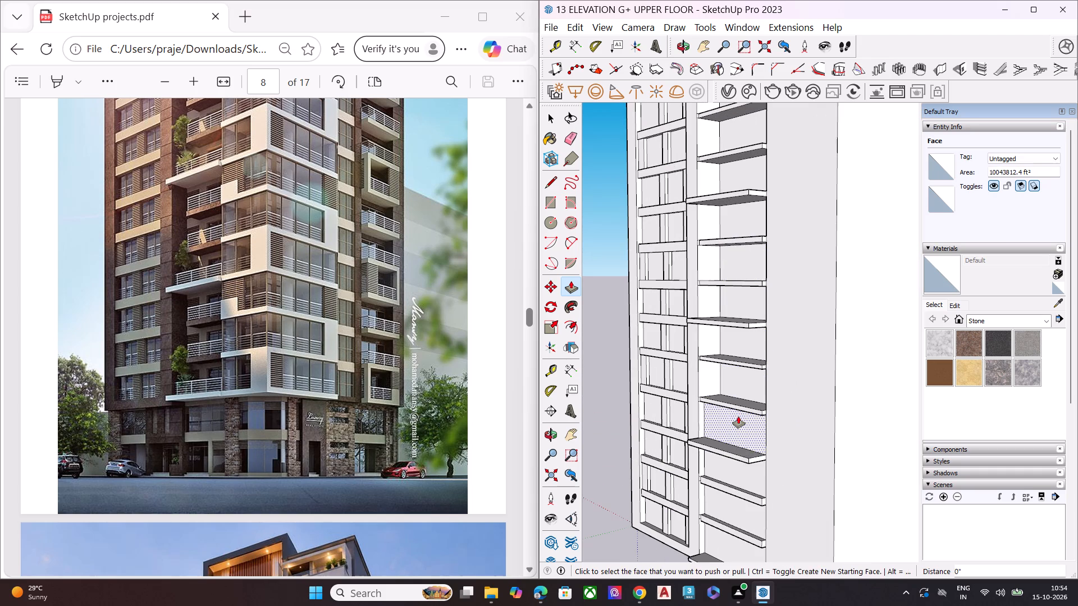
double_click(738, 416)
double_click(741, 472)
double_click(733, 503)
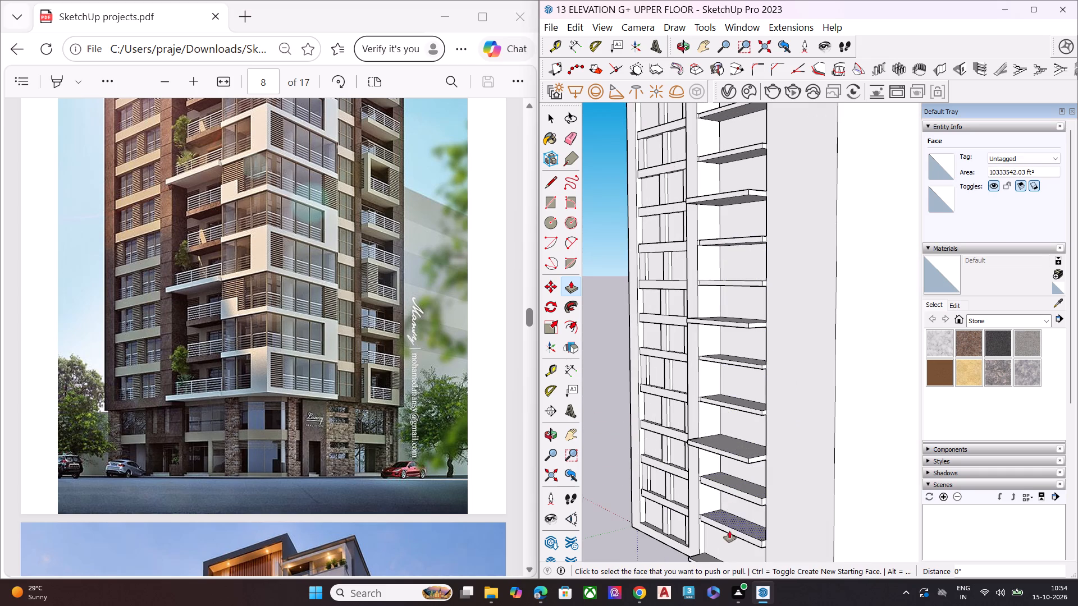
double_click(727, 540)
Push/Pull the front face of the intermediate slab just below the second-lowest projecting balcony inward about 452'.
scroll(666, 361, down, 5)
scroll(710, 484, up, 4)
middle_drag(710, 484, 725, 398)
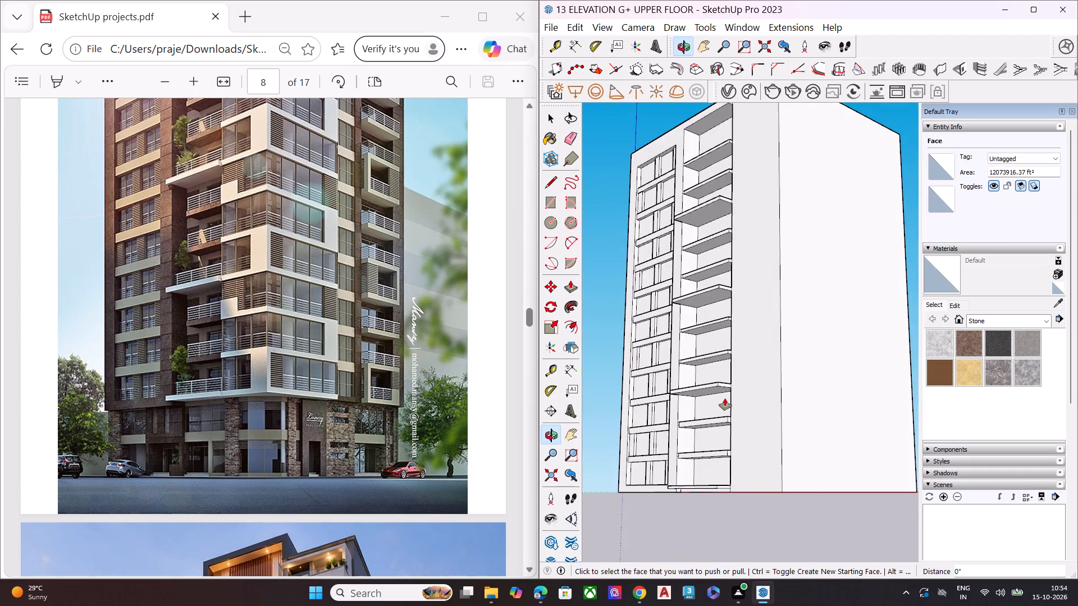
scroll(725, 398, up, 3)
middle_drag(693, 421, 678, 475)
scroll(674, 469, up, 5)
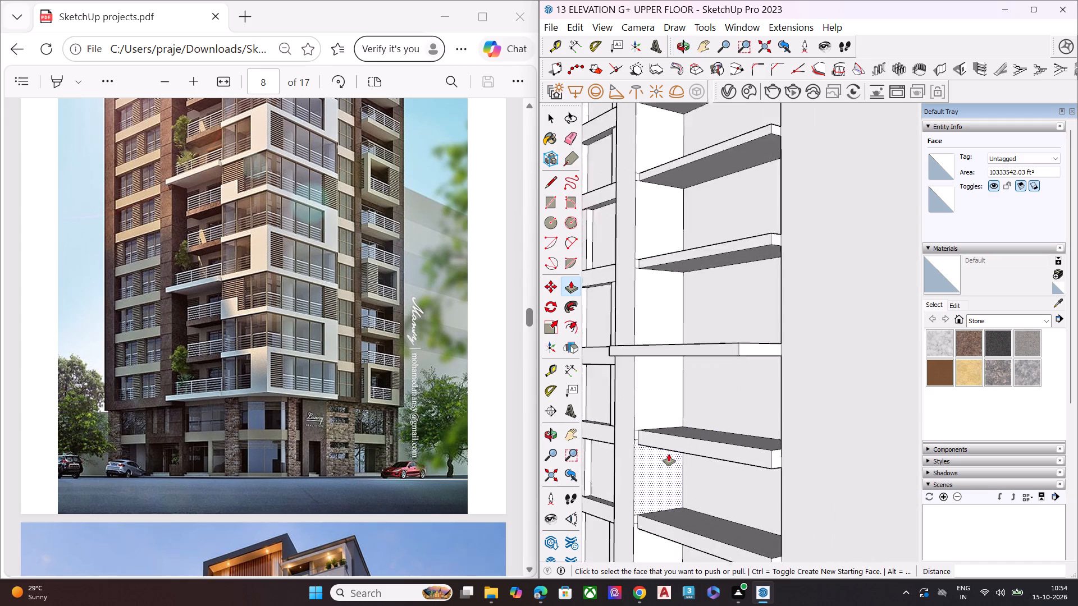
scroll(669, 454, up, 4)
key(space)
click(670, 437)
key(p)
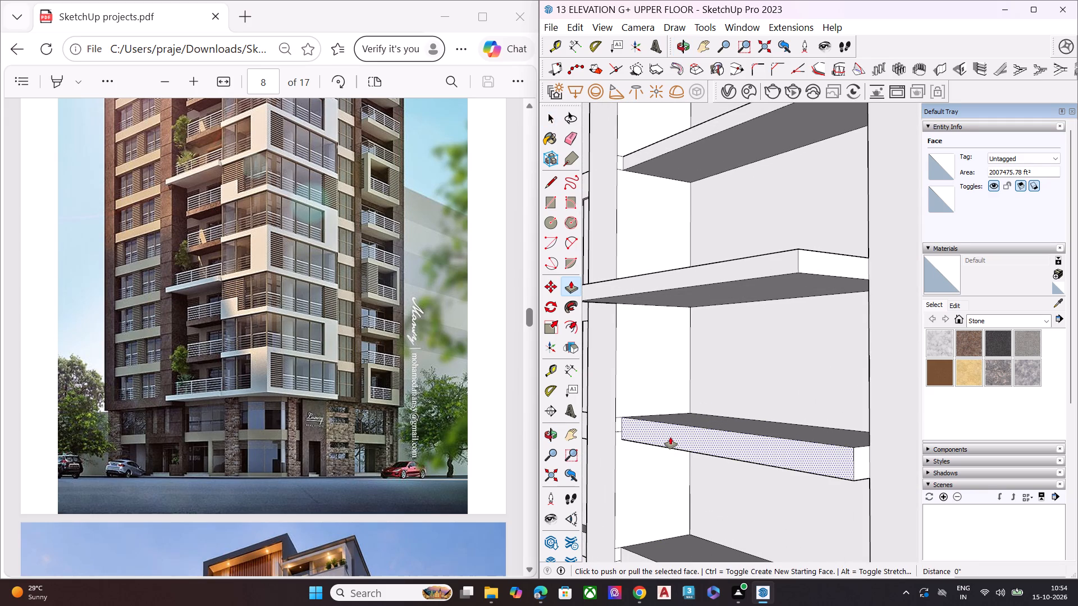
click(670, 437)
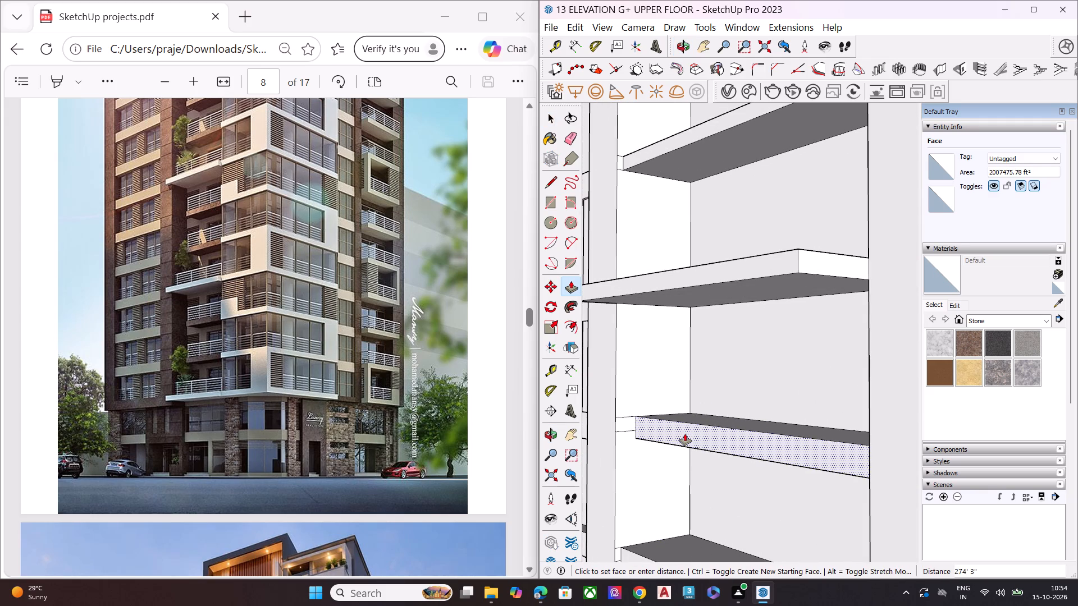
click(694, 428)
Repeat the same front-face setback on the intermediate slab below it and the first slab above the projecting balcony.
scroll(661, 421, down, 5)
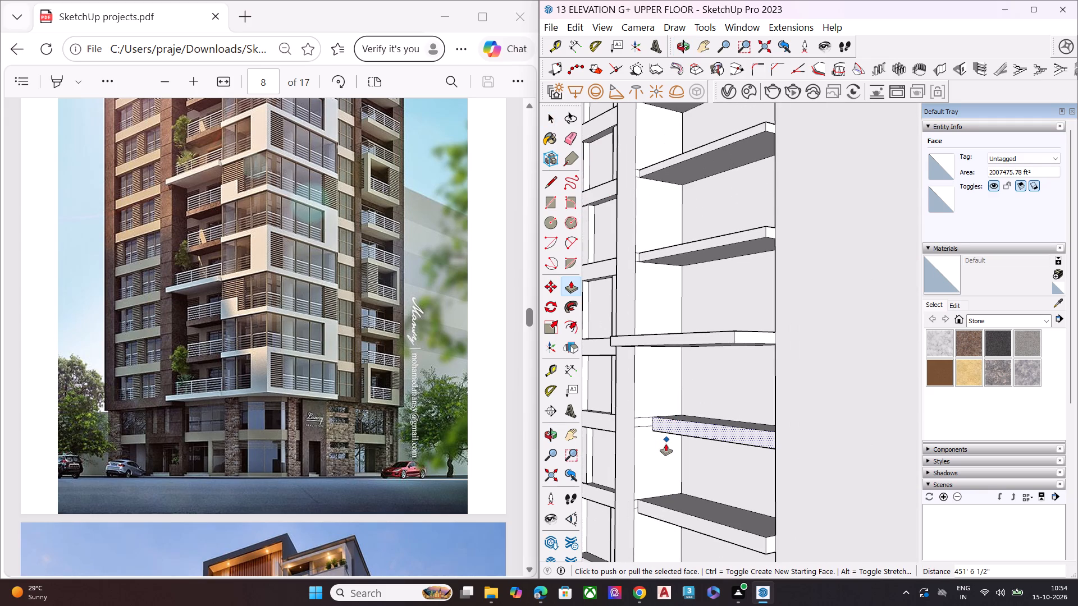
key(space)
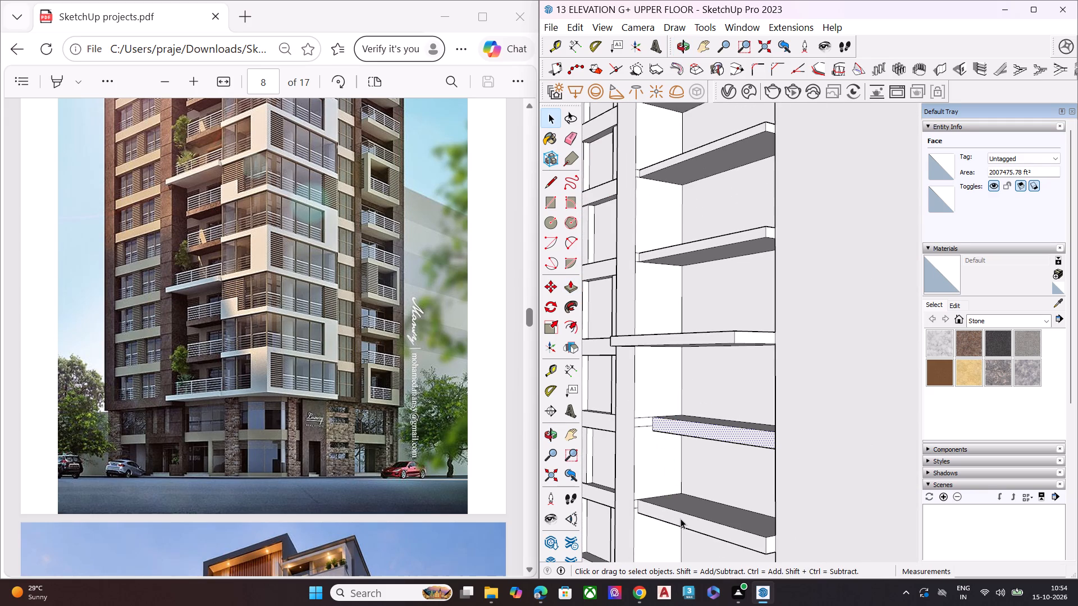
click(680, 518)
key(p)
double_click(680, 518)
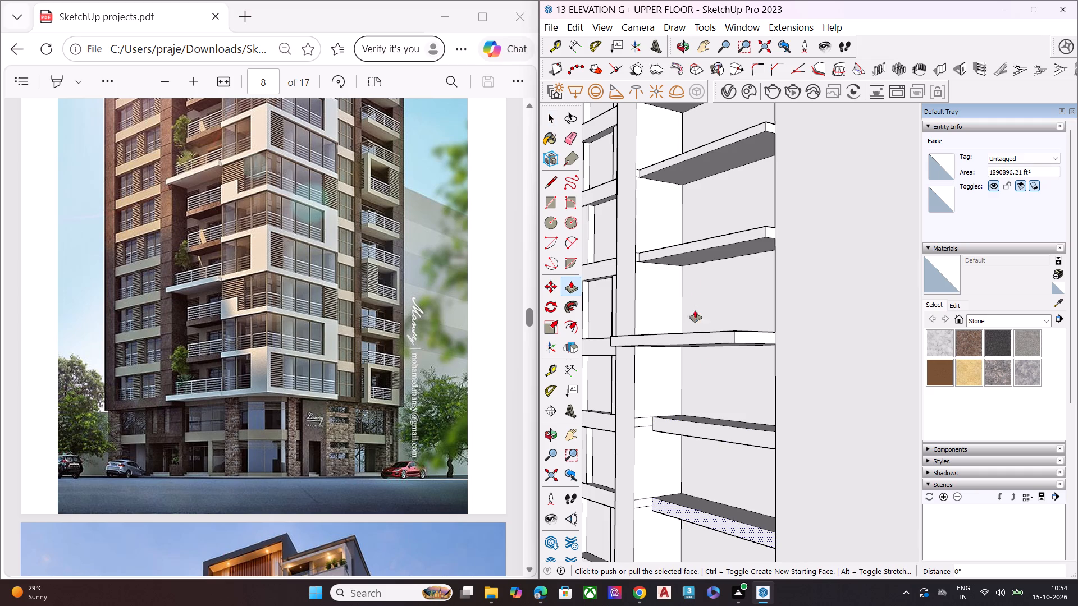
scroll(727, 231, up, 6)
scroll(727, 231, down, 1)
scroll(727, 231, up, 3)
key(space)
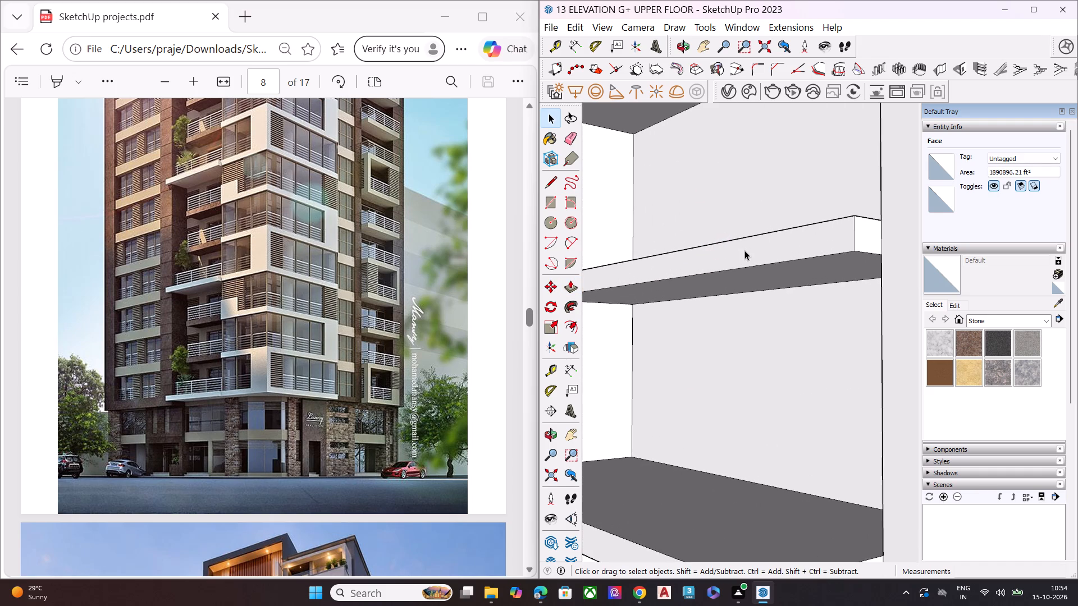
click(744, 250)
key(p)
double_click(744, 250)
scroll(749, 256, down, 11)
Repeat the same setback on the front face of the intermediate slab just below the third projecting balcony.
key(space)
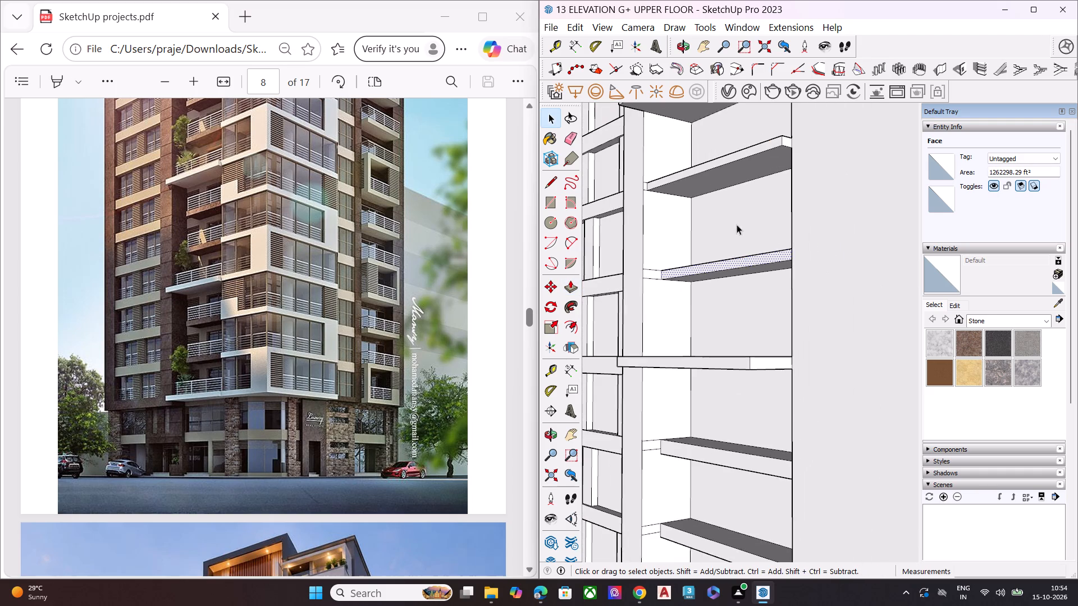
scroll(725, 162, up, 6)
key(p)
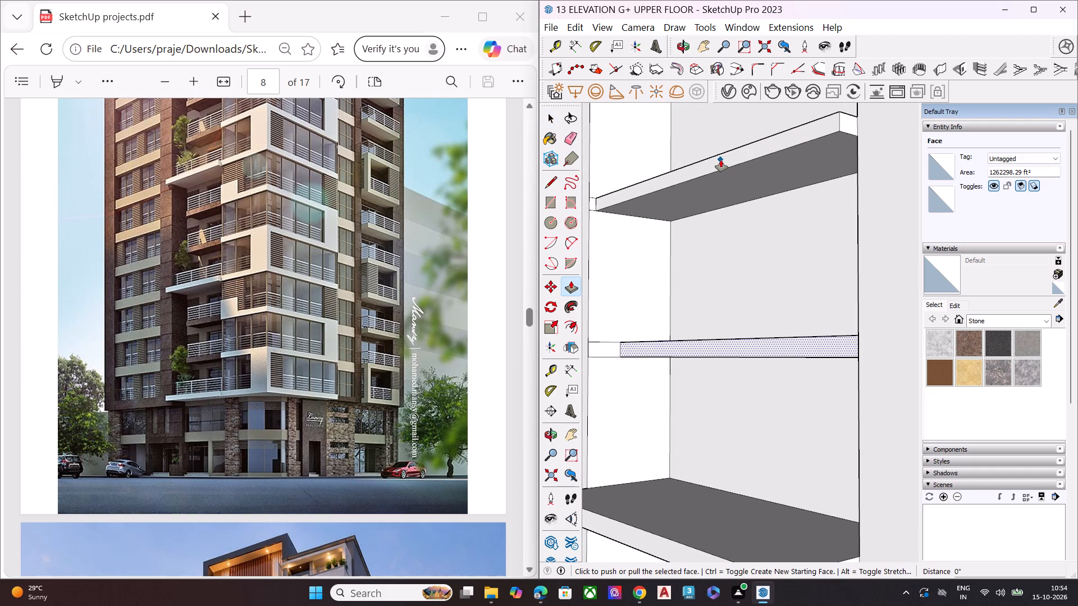
key(space)
key(space)
scroll(710, 271, down, 14)
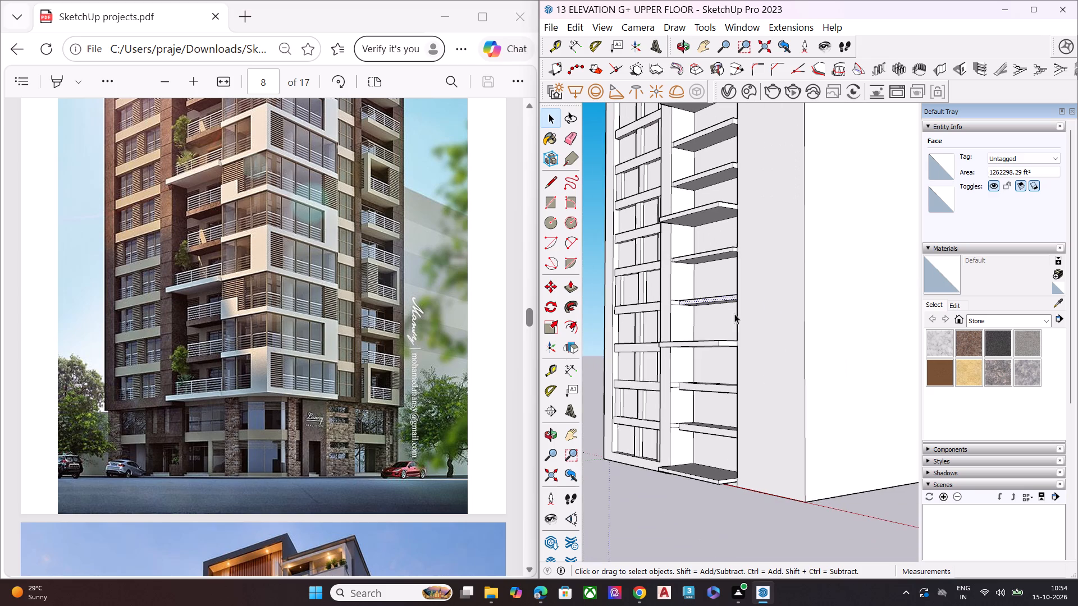
click(597, 274)
scroll(727, 239, up, 5)
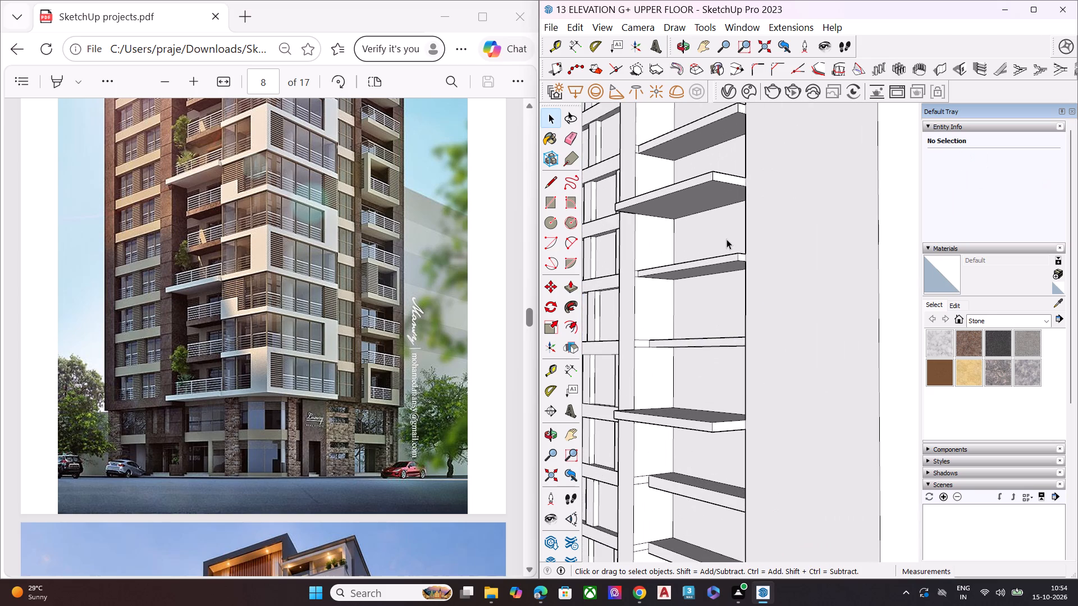
key(p)
scroll(707, 254, up, 8)
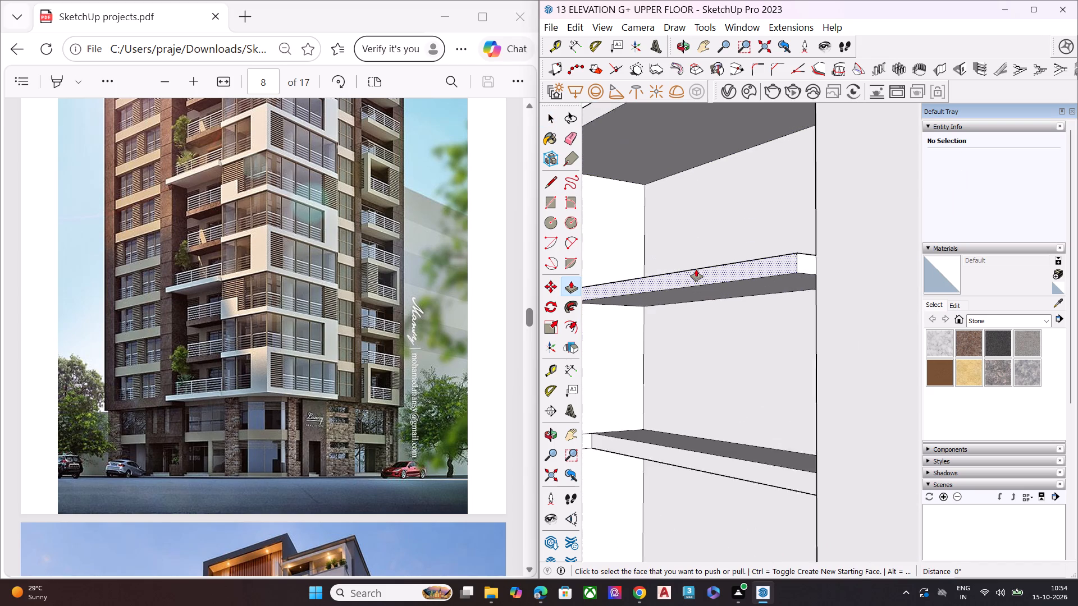
scroll(696, 269, up, 1)
double_click(698, 273)
scroll(698, 273, down, 6)
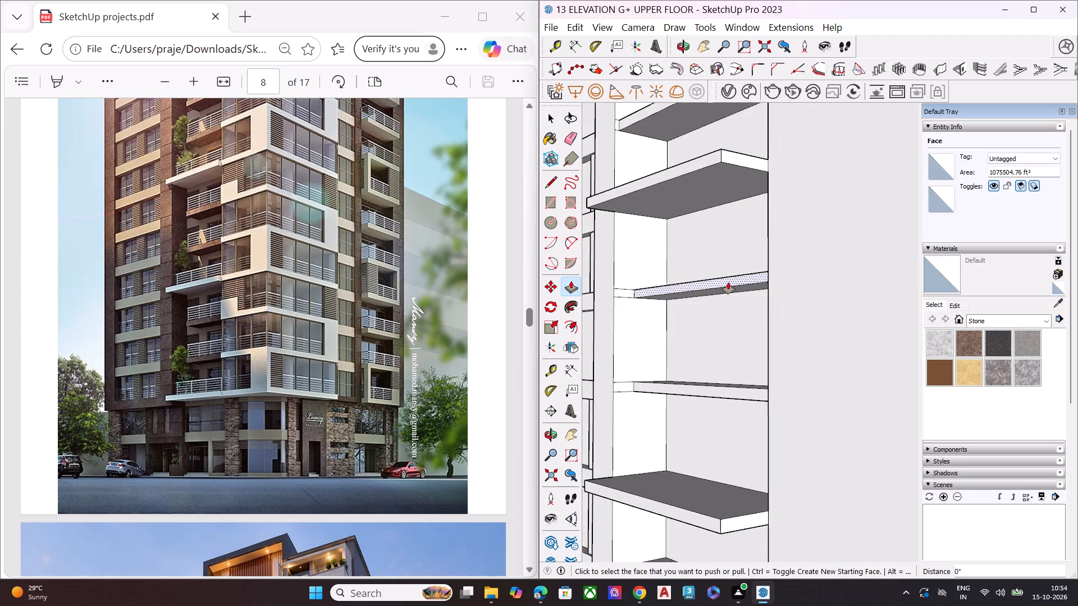
Repeat the same inward Push/Pull on the front faces of the two intermediate slabs above the third projecting balcony.
middle_drag(731, 287, 742, 382)
scroll(734, 294, down, 7)
scroll(679, 181, up, 7)
scroll(679, 180, down, 1)
scroll(679, 180, up, 1)
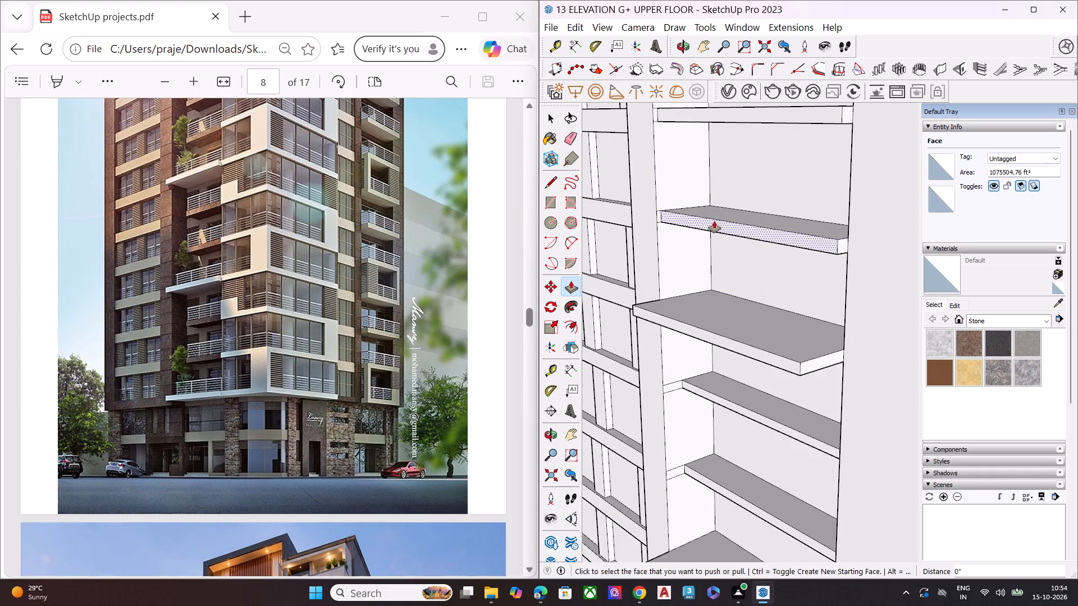
double_click(716, 221)
scroll(716, 221, down, 7)
scroll(718, 153, up, 5)
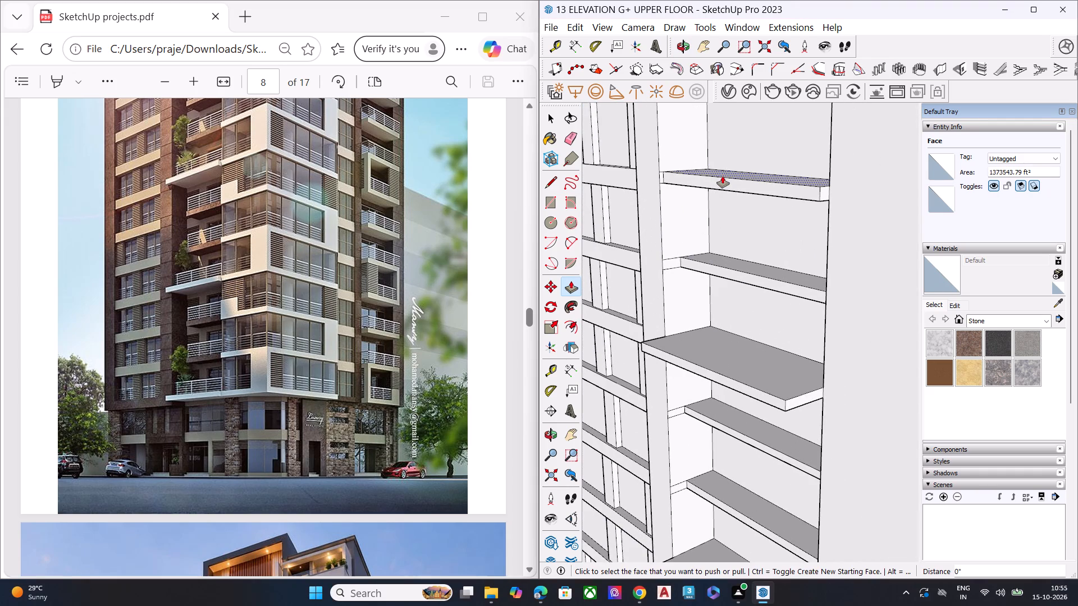
double_click(723, 177)
key(ctrl+z)
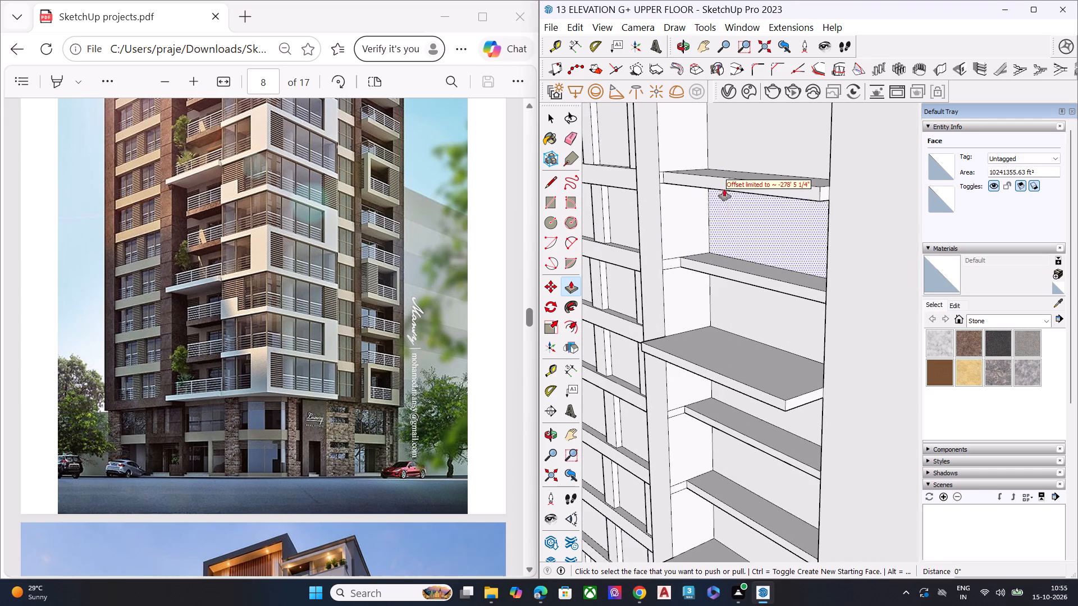
key(space)
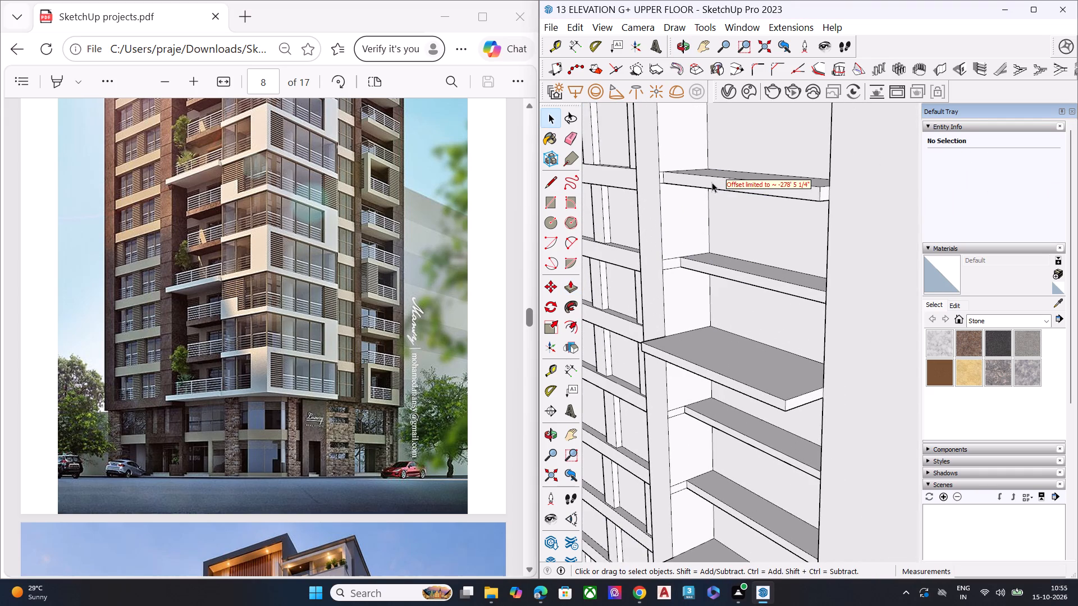
key(p)
key(space)
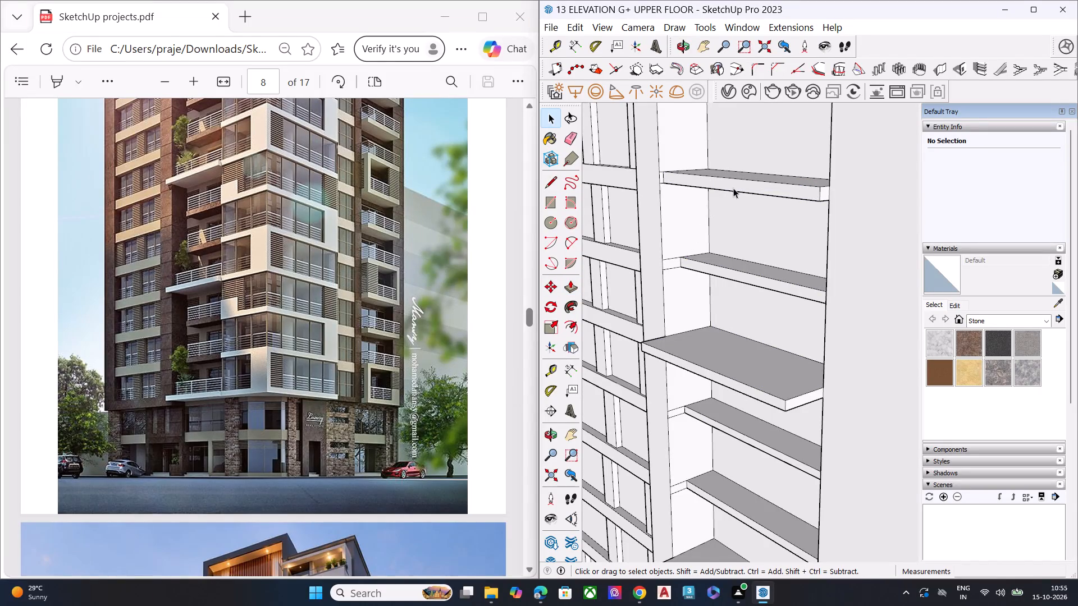
key(p)
double_click(747, 186)
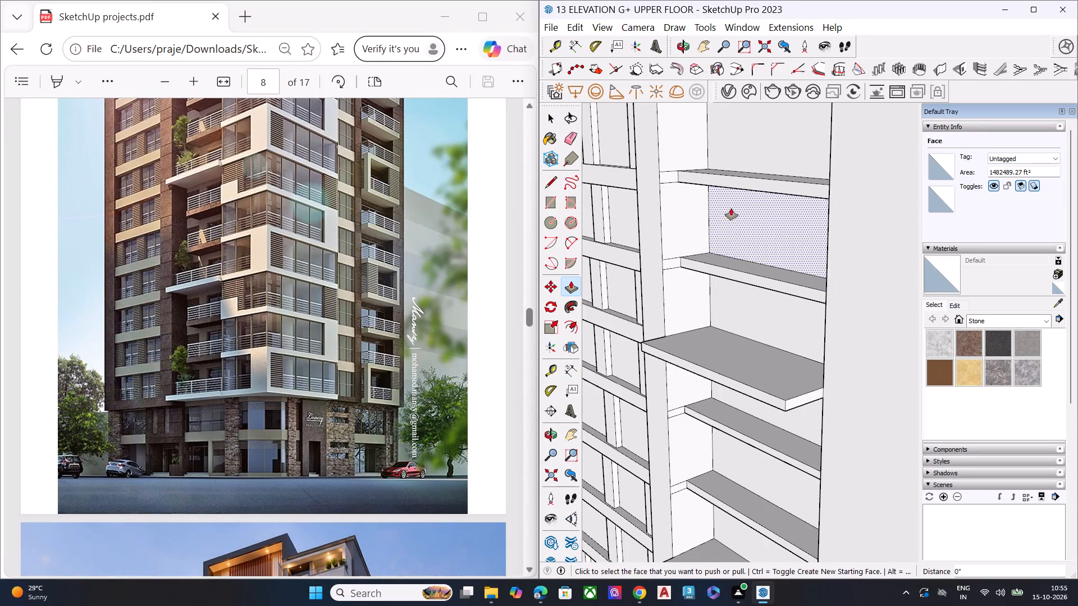
Repeat the same setback on the front faces of the bay's two uppermost intermediate slabs, above the highest projecting balcony.
middle_drag(728, 222, 720, 267)
scroll(698, 254, down, 9)
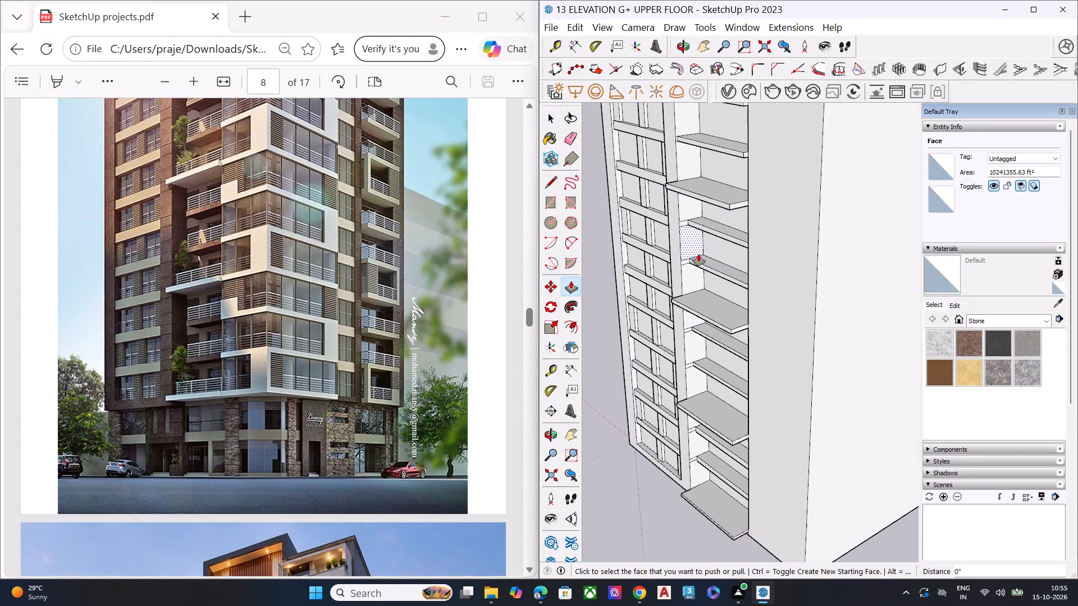
scroll(698, 254, down, 6)
scroll(698, 150, up, 6)
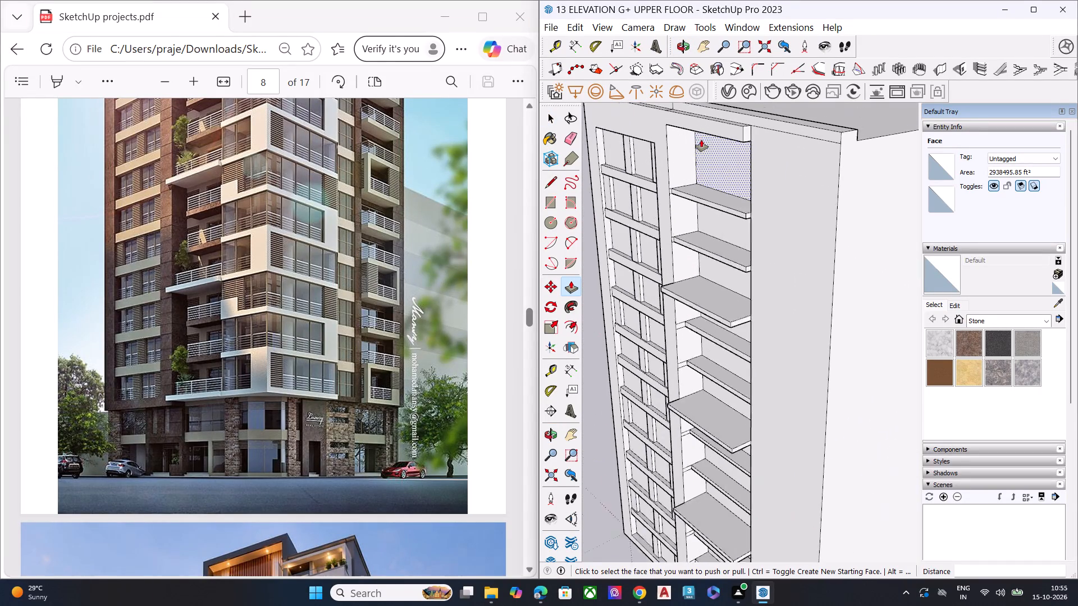
scroll(701, 140, up, 9)
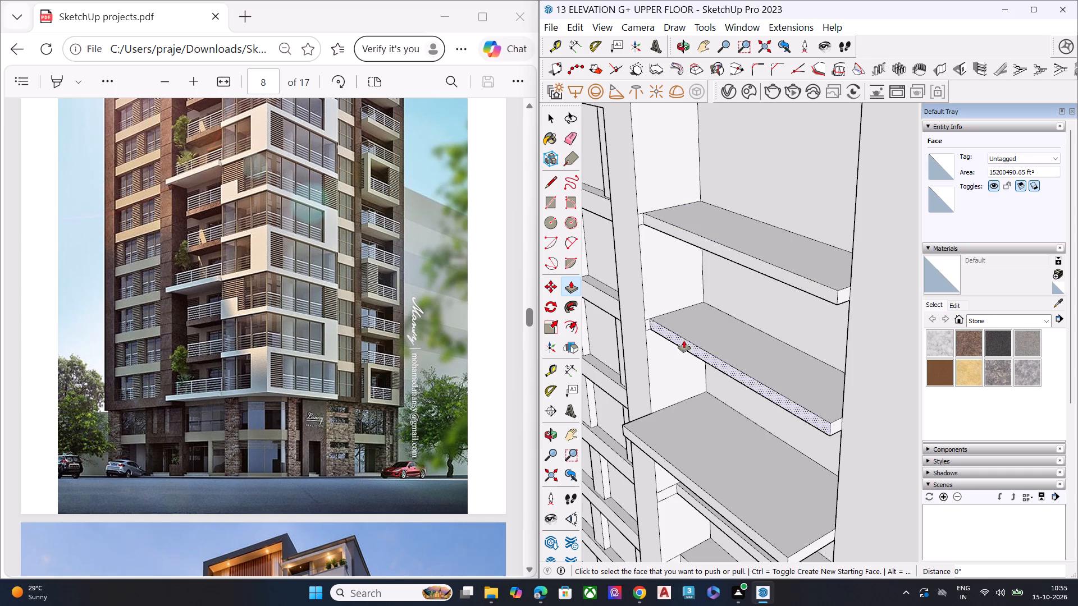
double_click(684, 341)
double_click(706, 244)
scroll(694, 251, down, 4)
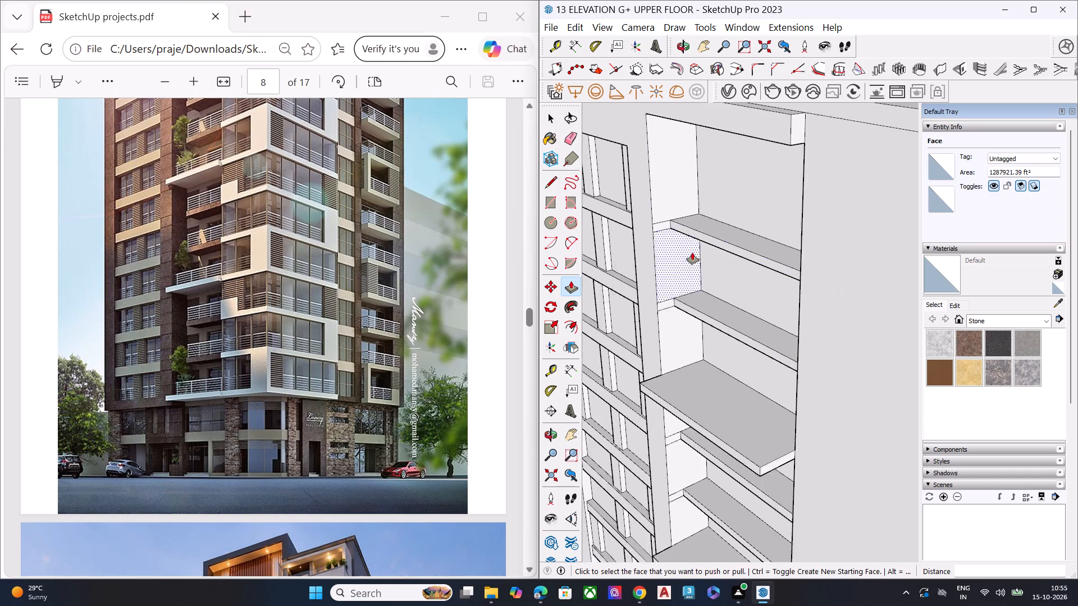
Push/Pull the top floor's back wall in the recessed bay a further 756' or so inward.
scroll(692, 252, down, 3)
middle_drag(682, 262, 725, 189)
scroll(357, 302, up, 3)
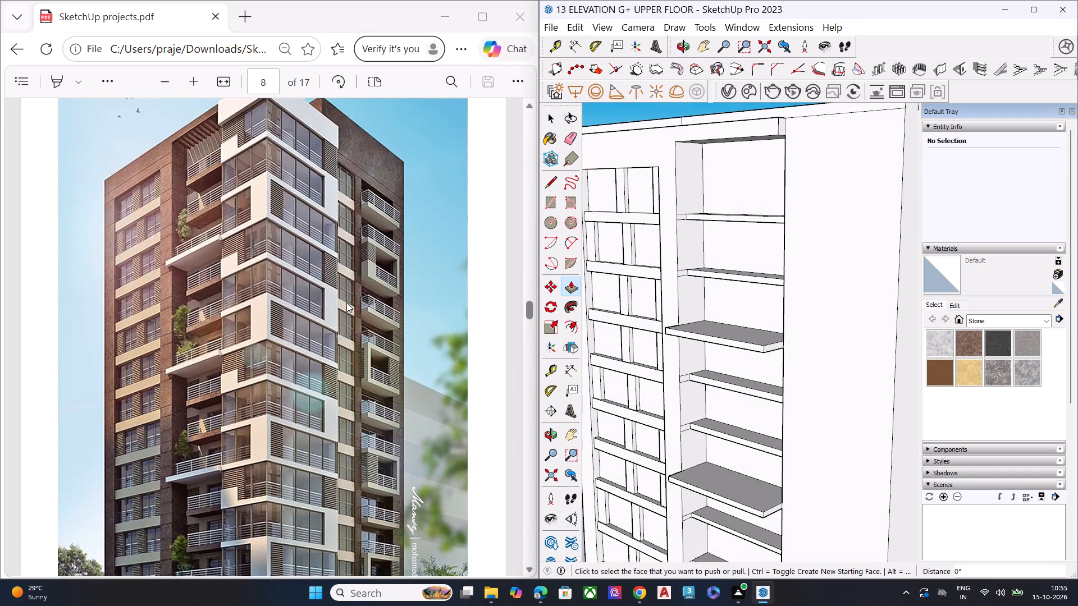
scroll(346, 302, up, 2)
scroll(428, 293, down, 4)
key(space)
scroll(706, 210, up, 1)
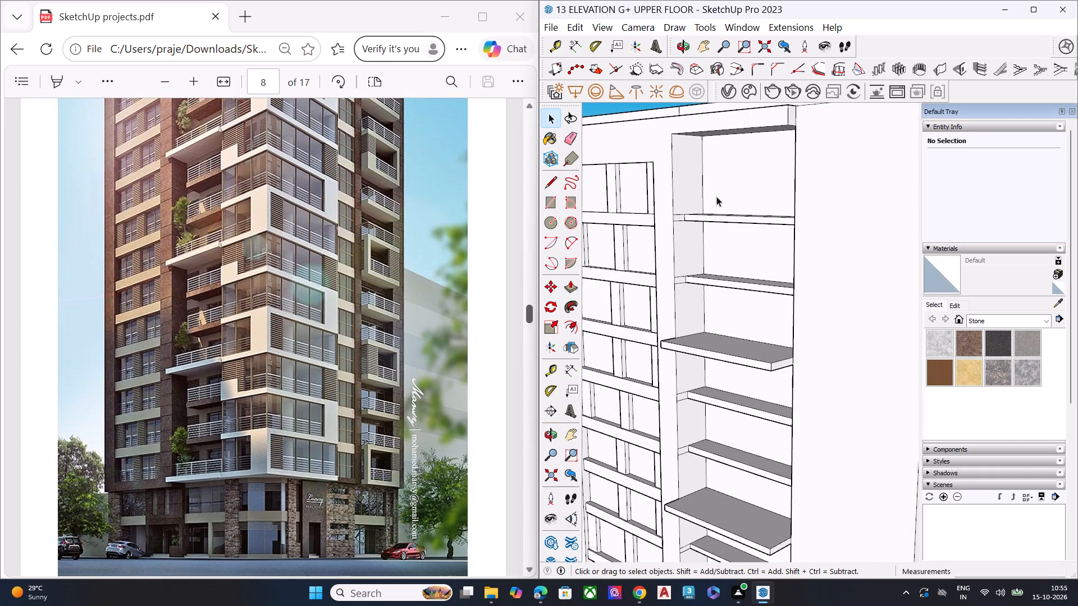
click(725, 182)
key(p)
click(725, 182)
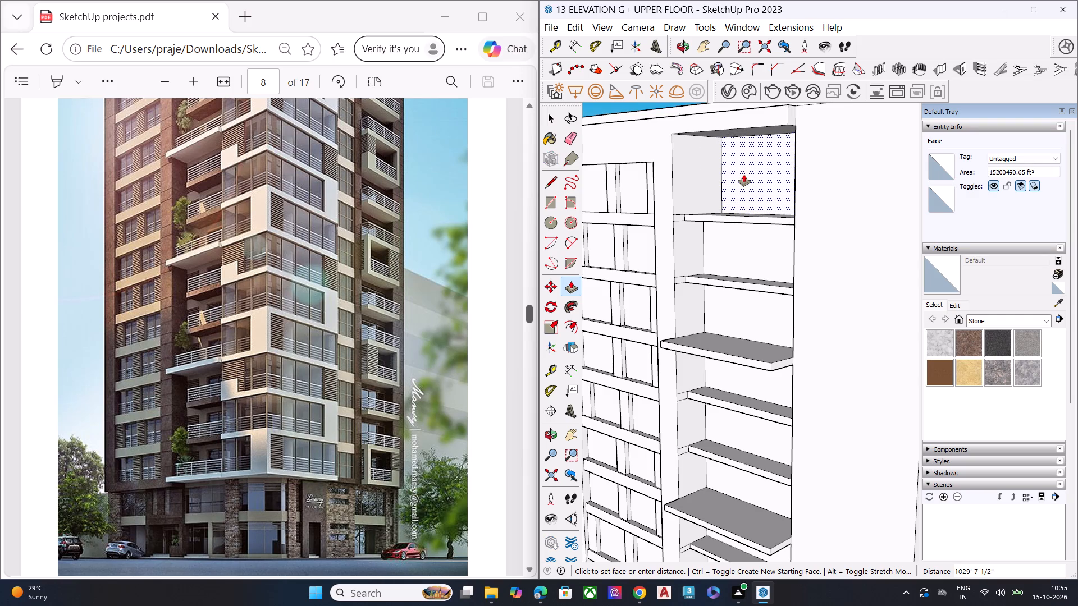
click(739, 179)
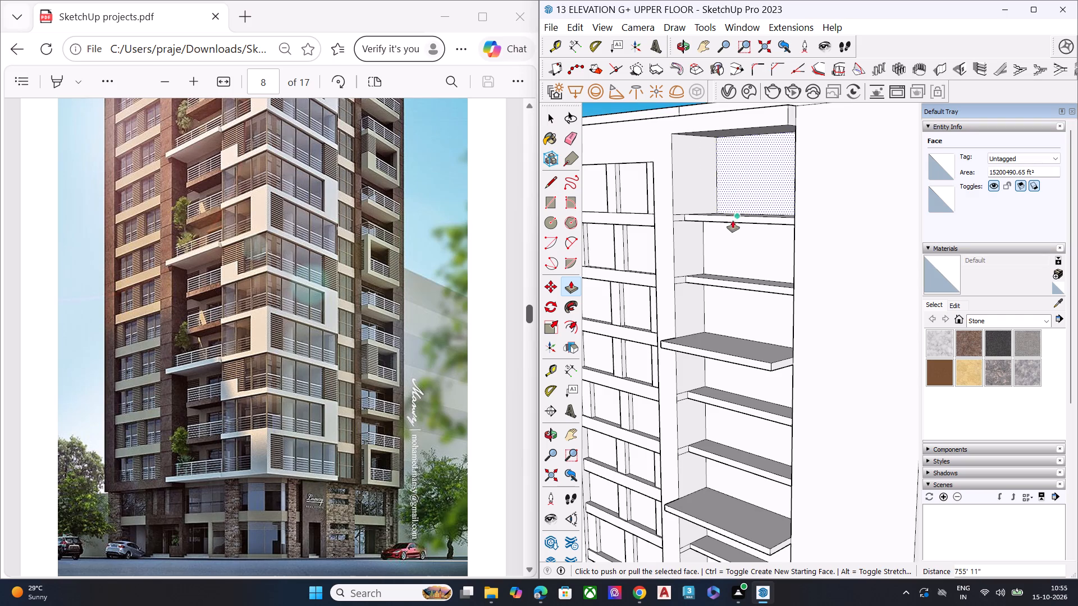
Repeat the same additional inward Push/Pull on the back wall one floor below the top.
key(space)
click(729, 243)
key(p)
double_click(729, 243)
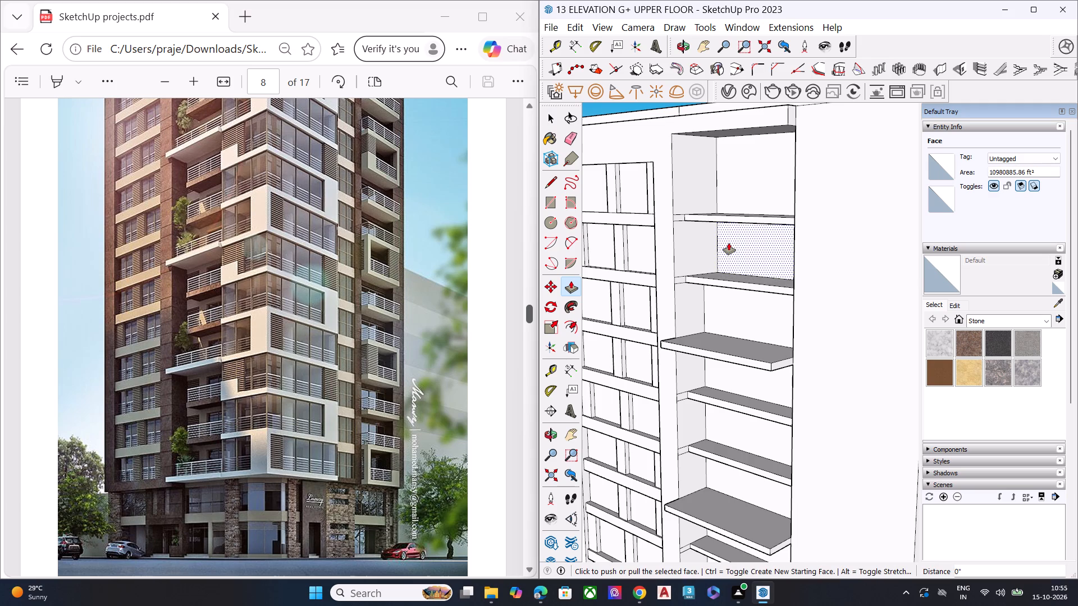
middle_drag(725, 240, 723, 178)
key(space)
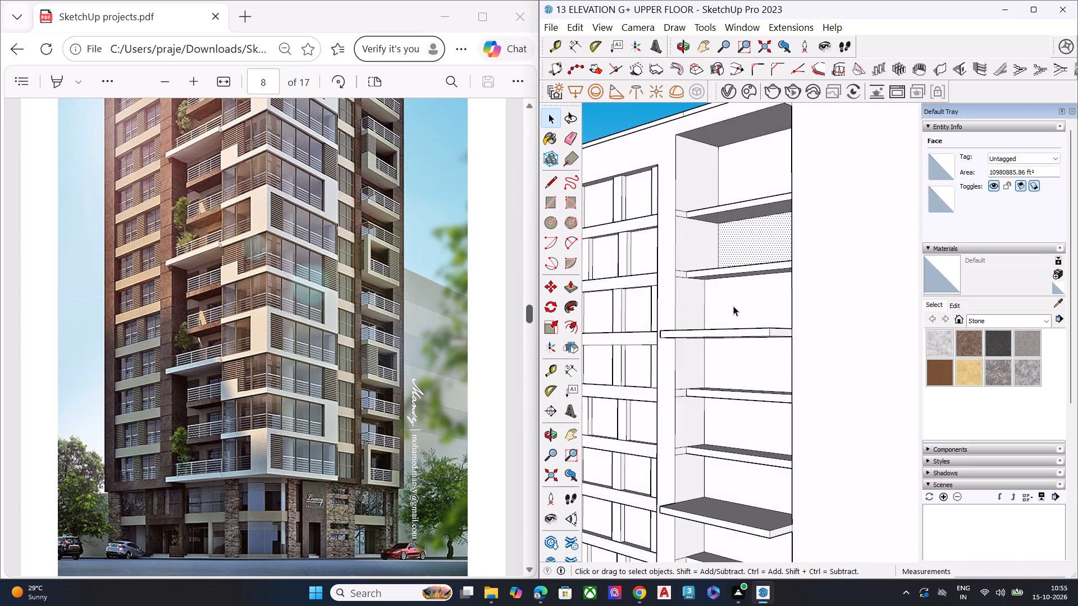
Repeat the inward Push/Pull on the back walls of the floor just above the highest projecting balcony and the three floors beneath it.
scroll(731, 304, down, 4)
click(683, 157)
scroll(723, 273, up, 4)
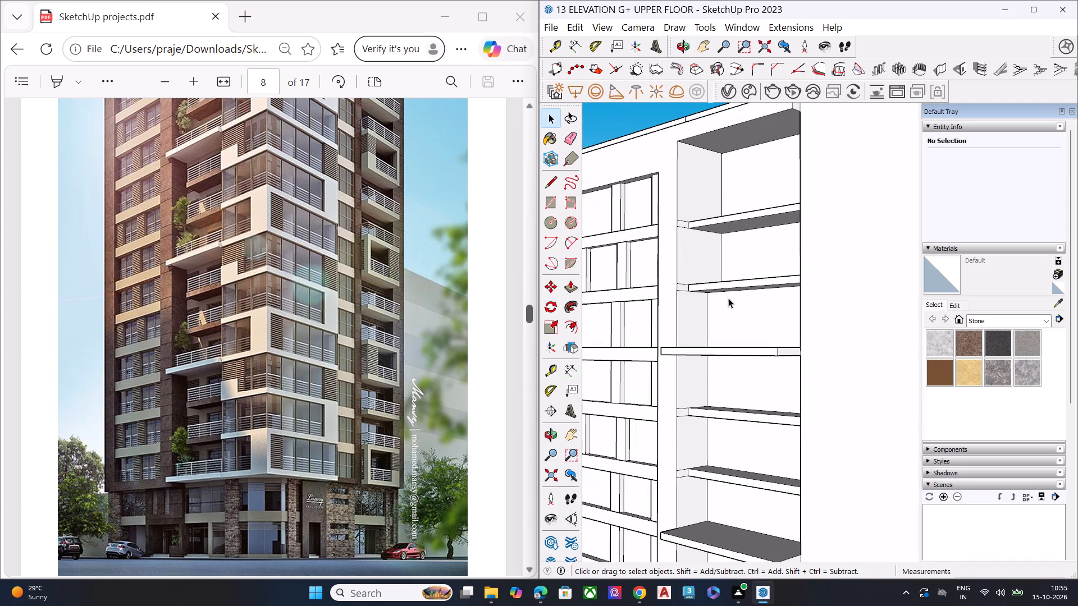
key(p)
double_click(738, 313)
double_click(746, 380)
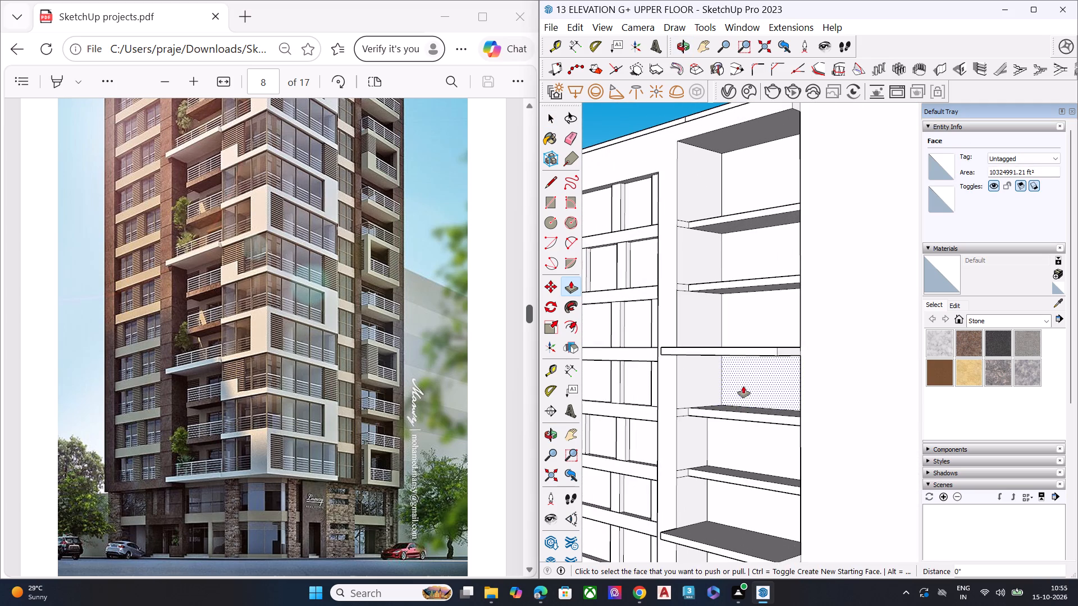
double_click(742, 432)
double_click(743, 495)
Repeat the same inward Push/Pull on the back walls of the three floors between the second and third projecting balconies from the top.
scroll(708, 339, down, 7)
scroll(721, 437, up, 6)
double_click(736, 454)
double_click(733, 503)
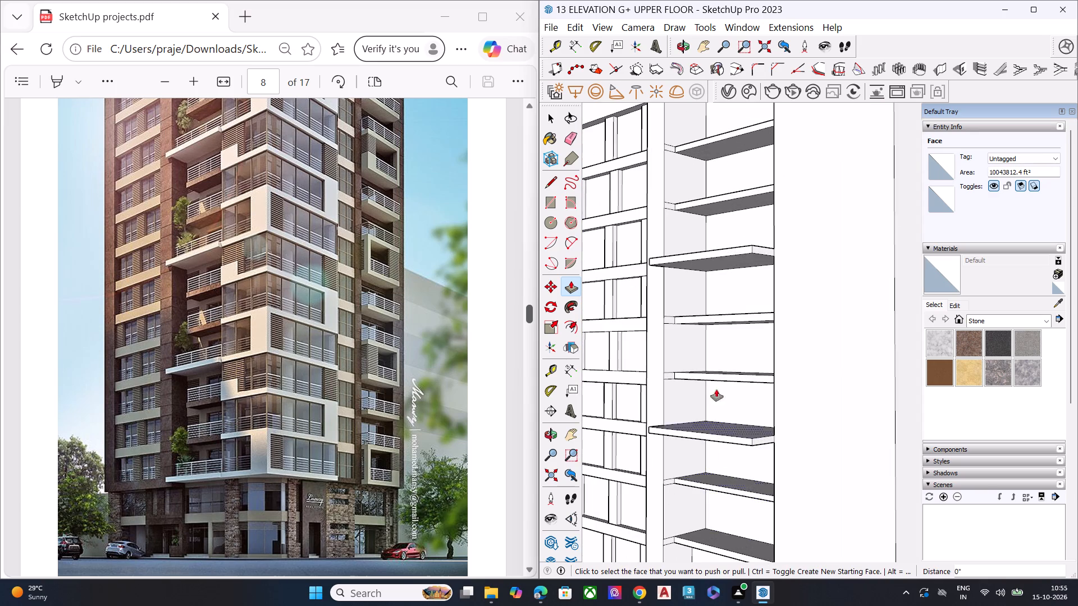
scroll(710, 373, down, 6)
scroll(712, 470, up, 6)
double_click(724, 485)
Repeat the same inward Push/Pull on the back walls of the bay's three lowest floors.
scroll(700, 374, down, 6)
scroll(713, 484, up, 1)
scroll(713, 484, down, 2)
scroll(713, 484, up, 2)
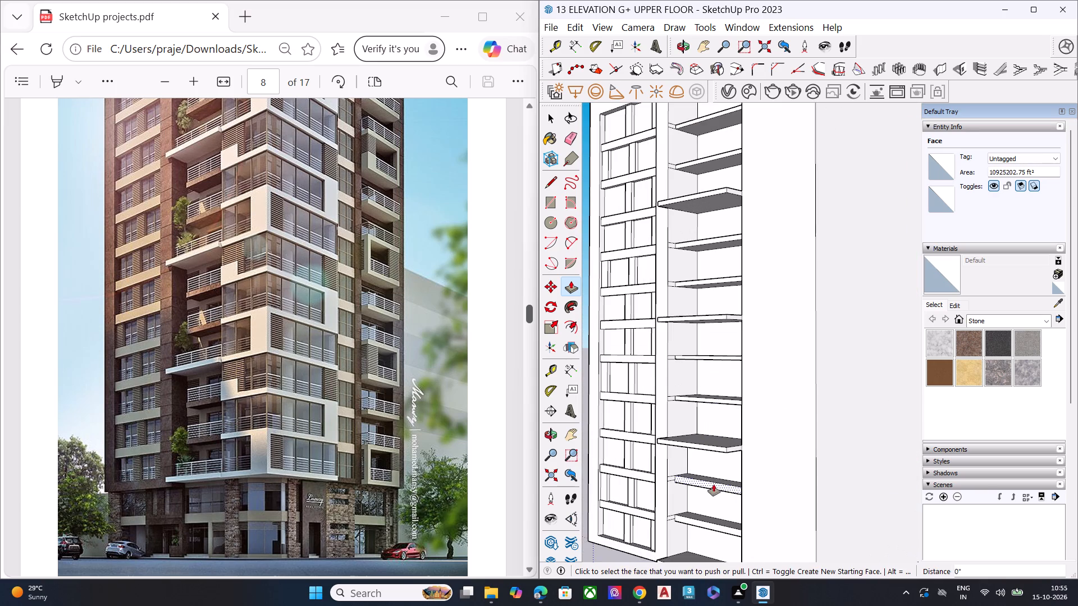
double_click(721, 460)
double_click(720, 499)
double_click(720, 545)
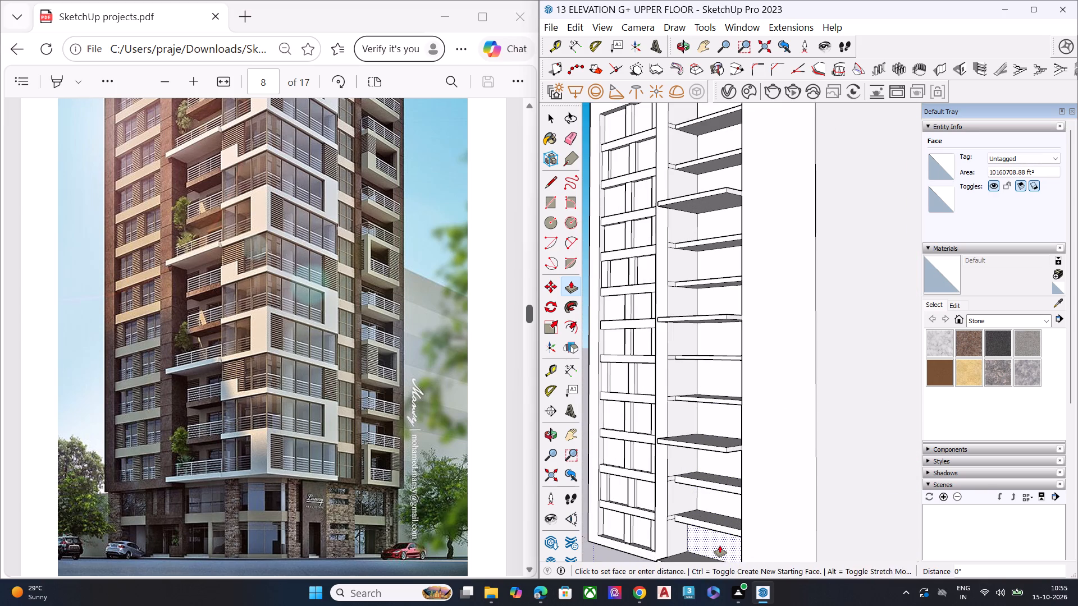
scroll(664, 379, down, 1)
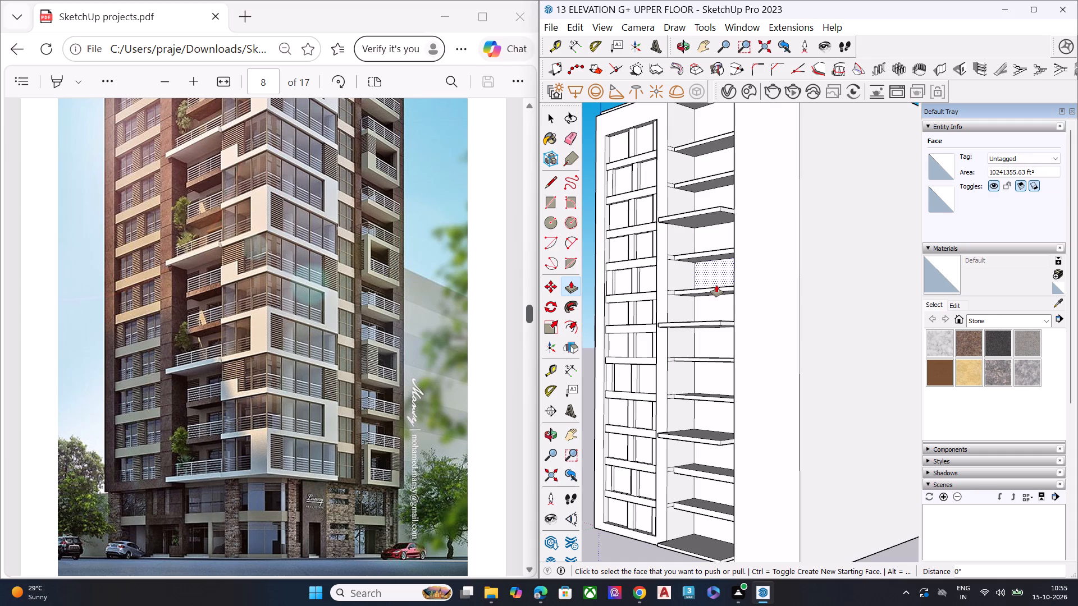
Thicken the bay's topmost intermediate slab by pushing its underside down 166' 8" with Push/Pull.
scroll(715, 280, down, 7)
middle_drag(740, 273, 764, 345)
scroll(748, 245, up, 4)
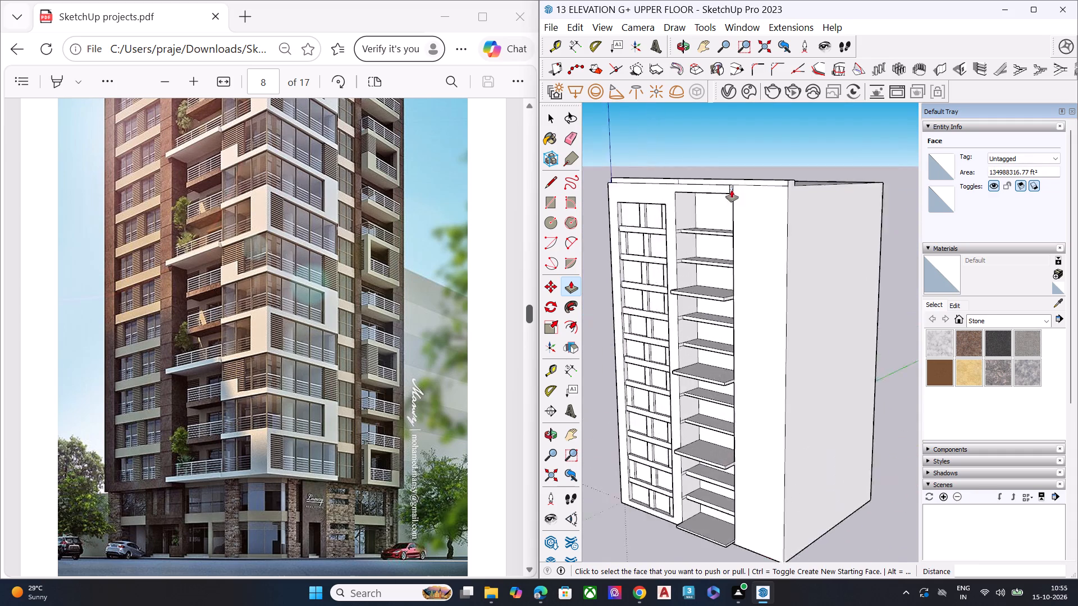
scroll(732, 190, up, 3)
scroll(684, 229, up, 1)
scroll(680, 232, down, 3)
scroll(678, 233, up, 7)
middle_drag(697, 251, 723, 208)
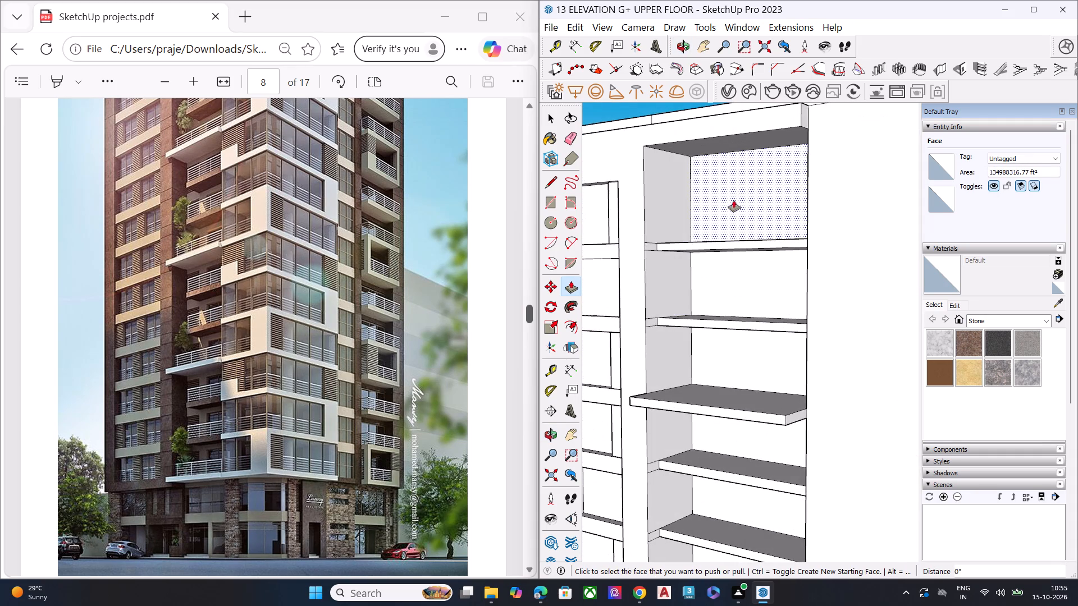
scroll(715, 233, up, 1)
scroll(688, 274, down, 1)
middle_drag(729, 252, 734, 212)
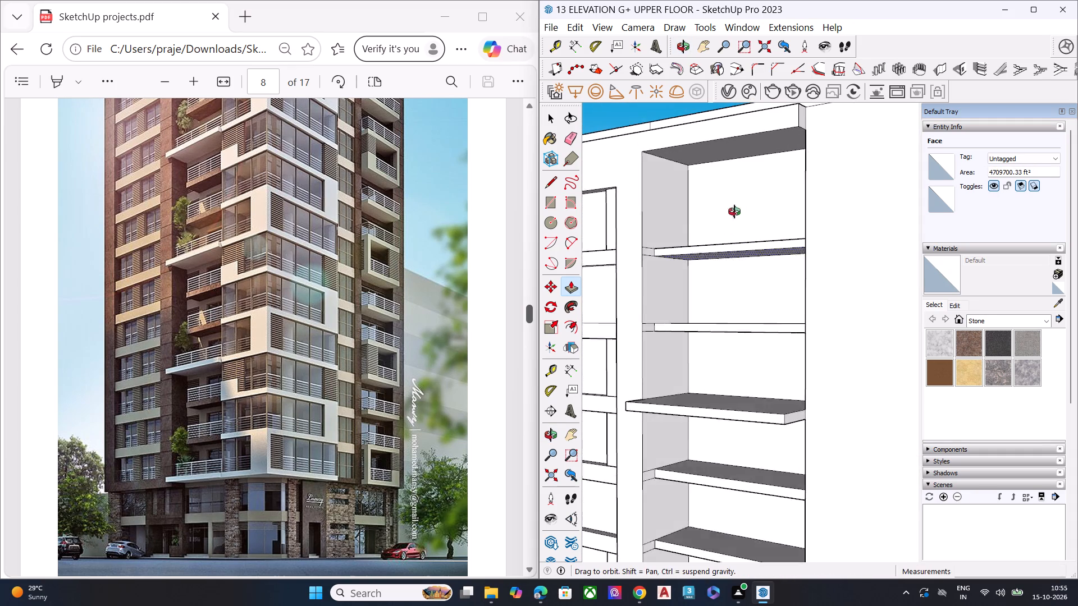
middle_drag(734, 212, 744, 153)
scroll(729, 240, up, 6)
key(space)
click(730, 268)
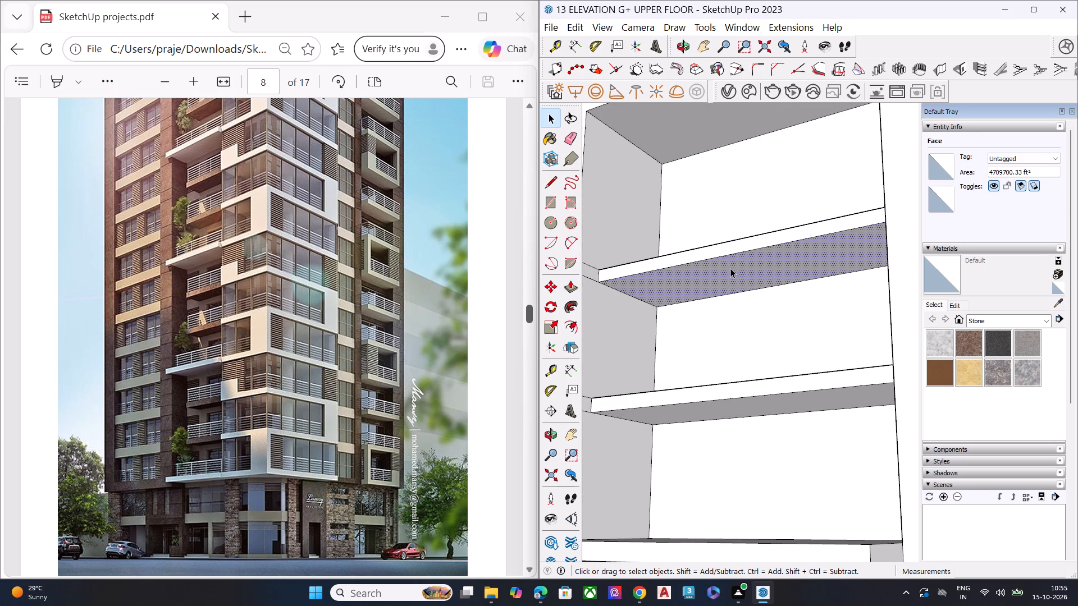
key(p)
click(734, 267)
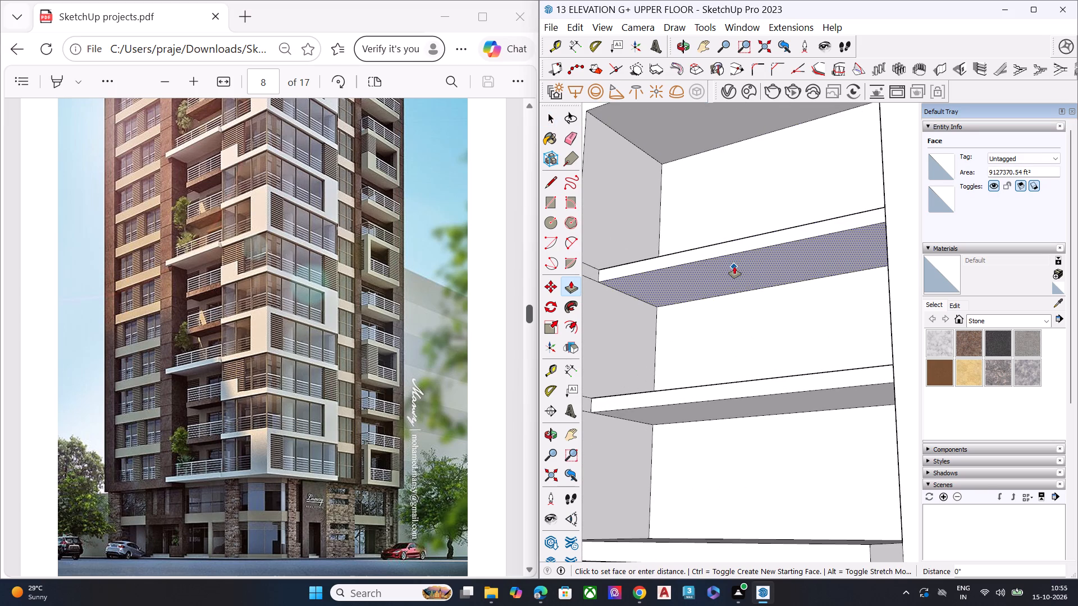
click(734, 276)
scroll(700, 270, down, 4)
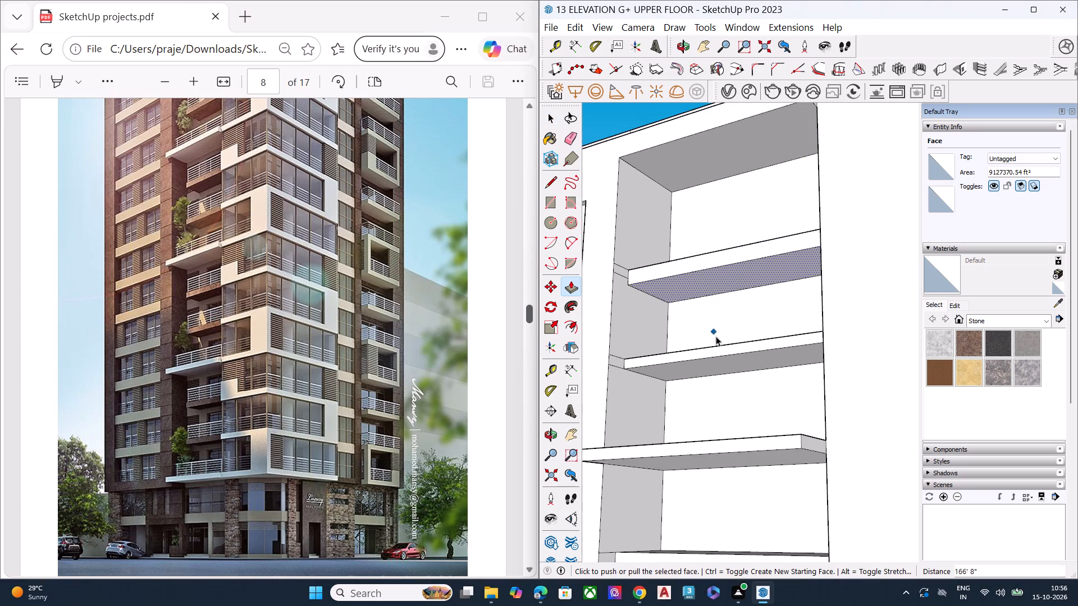
Repeat the same downward Push/Pull on the underside of the intermediate slab just above the highest projecting balcony.
key(space)
middle_drag(729, 357, 728, 343)
key(p)
key(space)
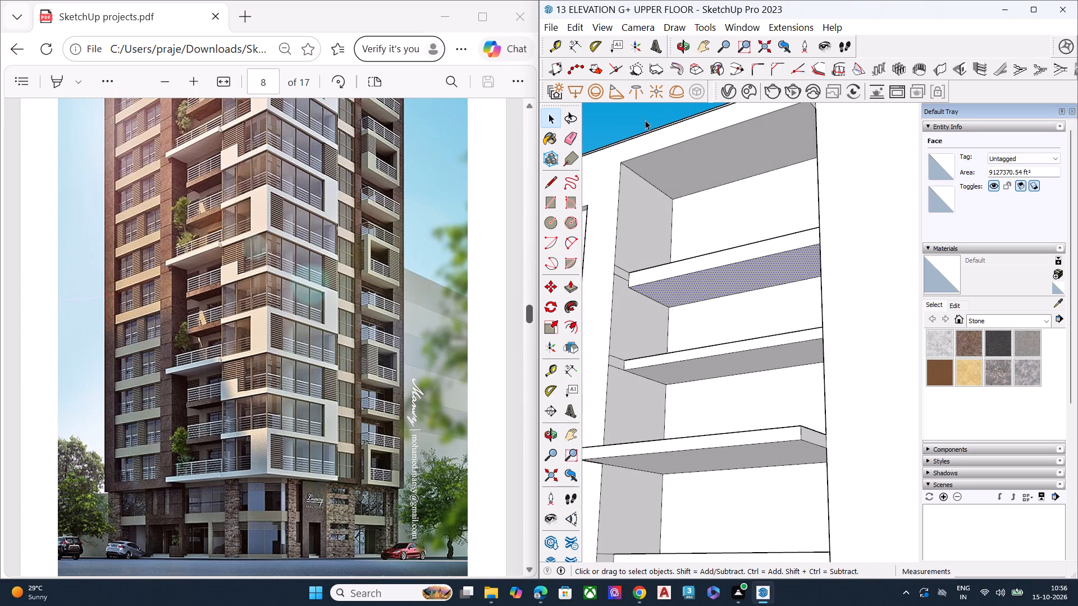
click(641, 122)
key(p)
middle_drag(737, 343, 739, 313)
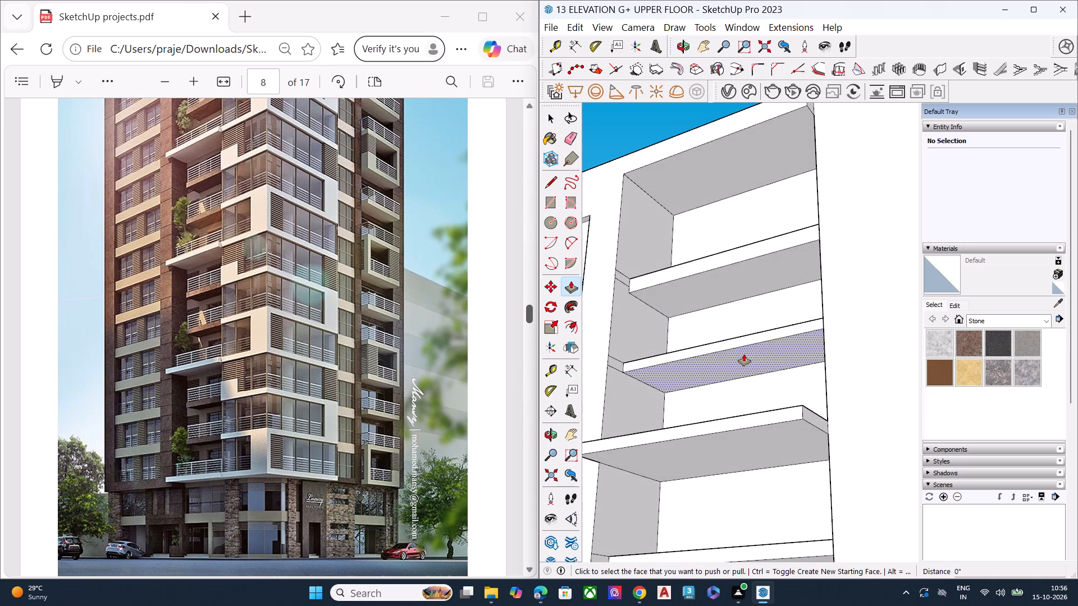
double_click(744, 354)
Repeat the same downward thickening on the undersides of the two intermediate slabs below the highest projecting balcony.
scroll(712, 284, down, 6)
scroll(721, 424, up, 6)
double_click(723, 430)
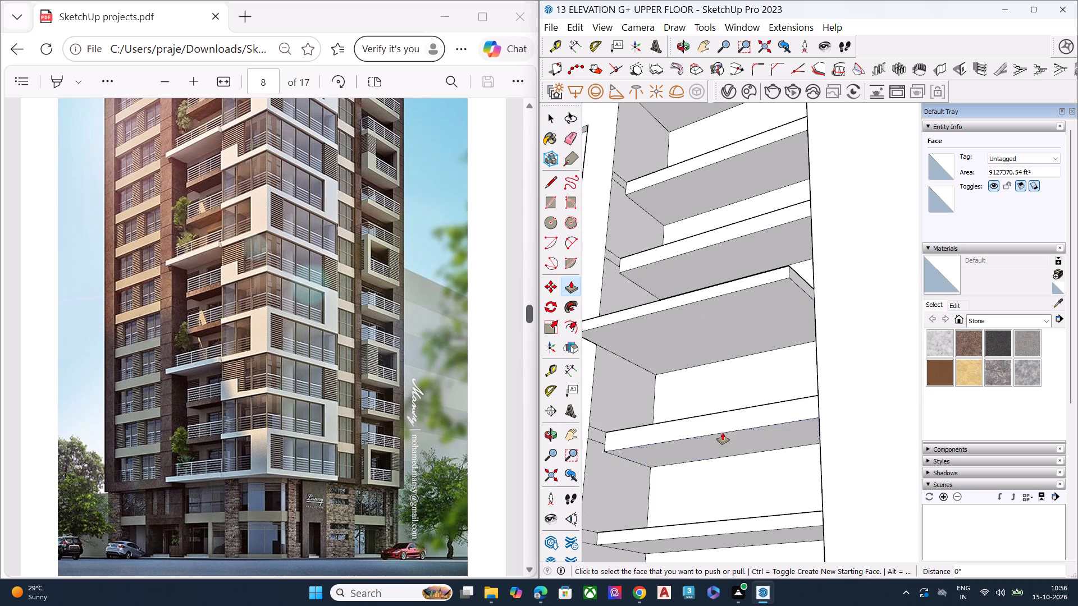
scroll(705, 374, down, 6)
scroll(704, 371, up, 1)
scroll(704, 371, down, 1)
scroll(711, 443, up, 7)
scroll(714, 460, down, 1)
scroll(715, 461, up, 1)
double_click(731, 474)
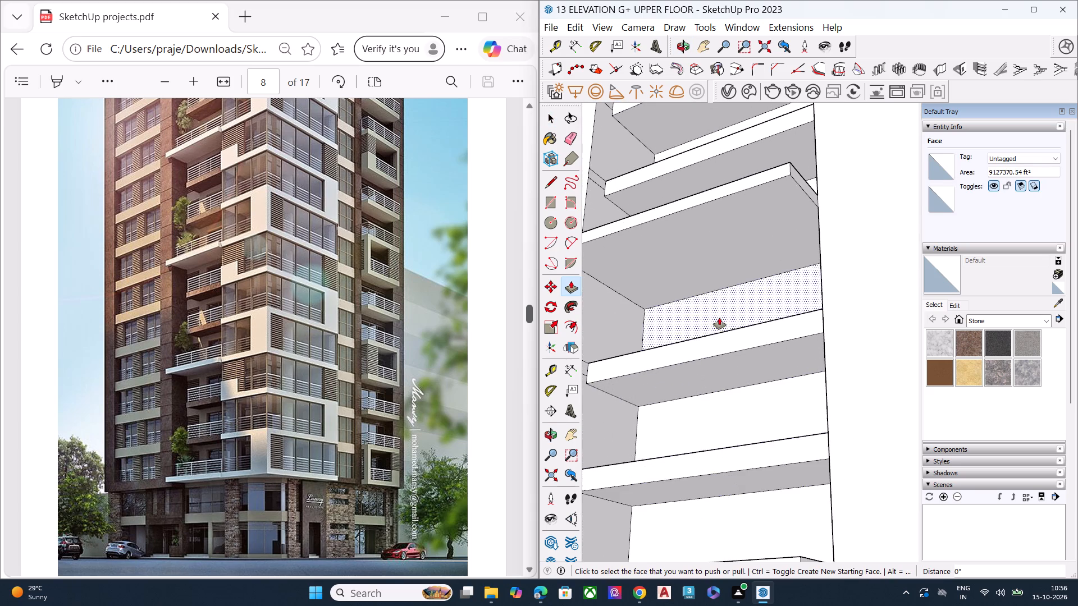
Repeat the same downward thickening on the undersides of the two intermediate slabs below the second-highest projecting balcony.
scroll(719, 318, down, 7)
scroll(728, 444, up, 6)
scroll(693, 387, down, 7)
scroll(706, 484, up, 9)
double_click(707, 417)
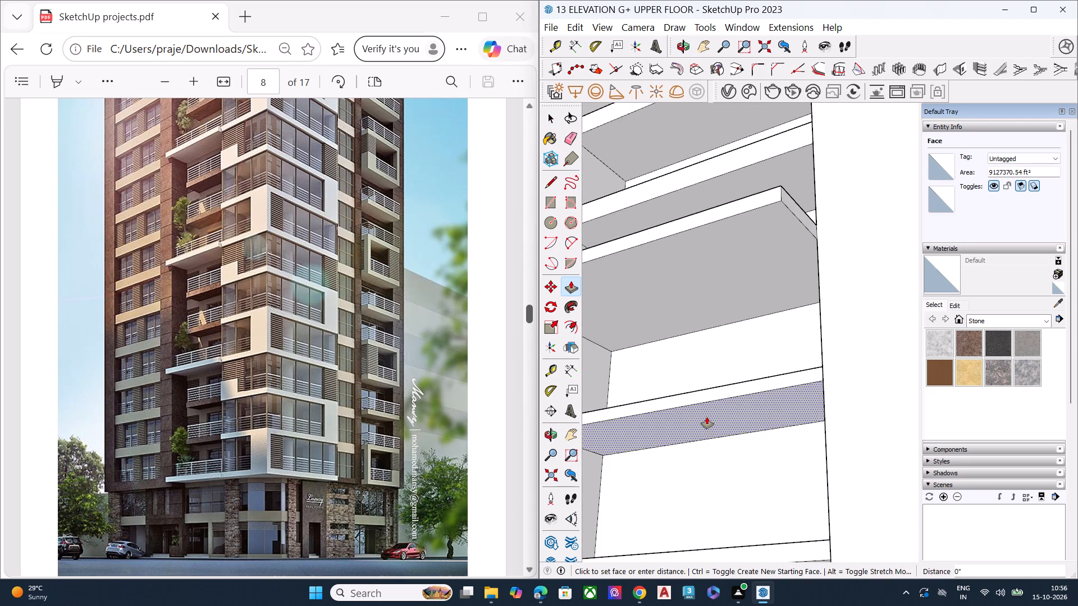
scroll(705, 315, down, 2)
scroll(707, 313, up, 2)
scroll(707, 313, down, 2)
scroll(710, 311, up, 1)
scroll(711, 311, down, 7)
scroll(727, 405, up, 6)
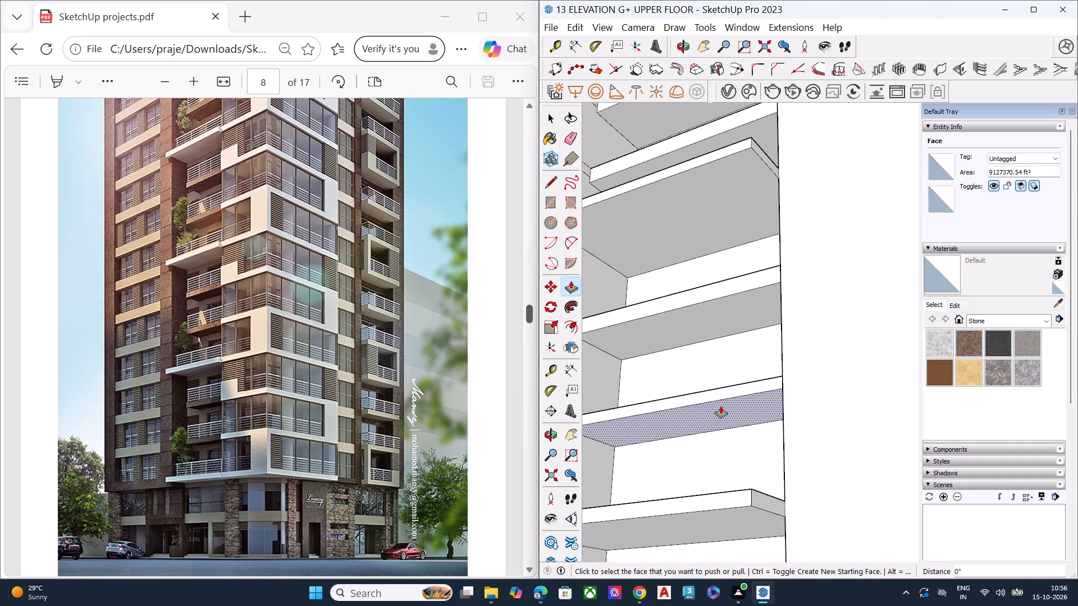
double_click(721, 406)
scroll(715, 315, down, 7)
middle_drag(716, 476, 711, 444)
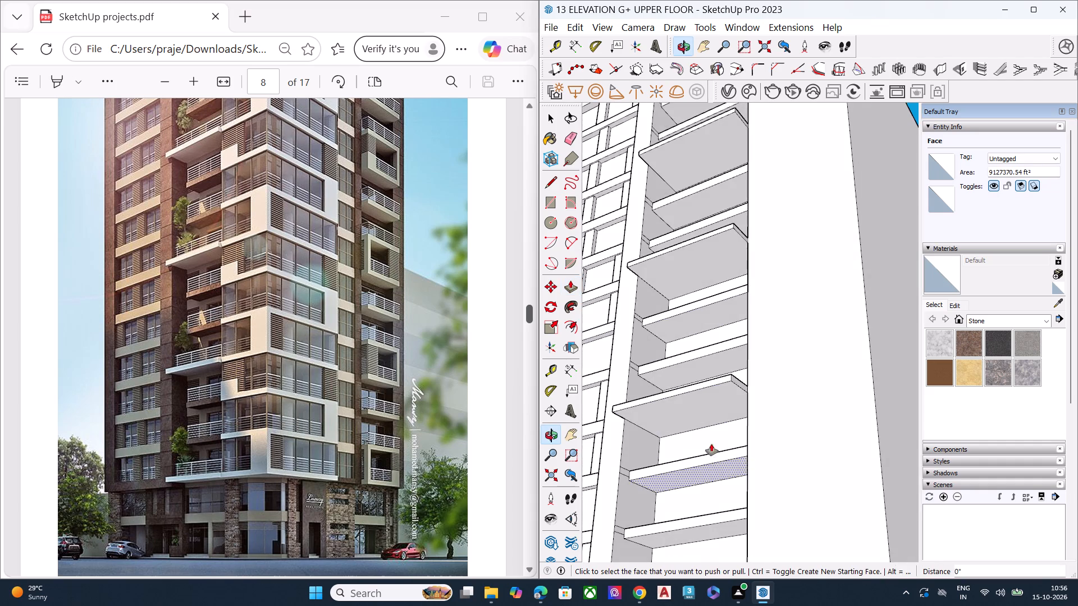
scroll(683, 337, down, 5)
middle_drag(692, 343, 687, 467)
key(space)
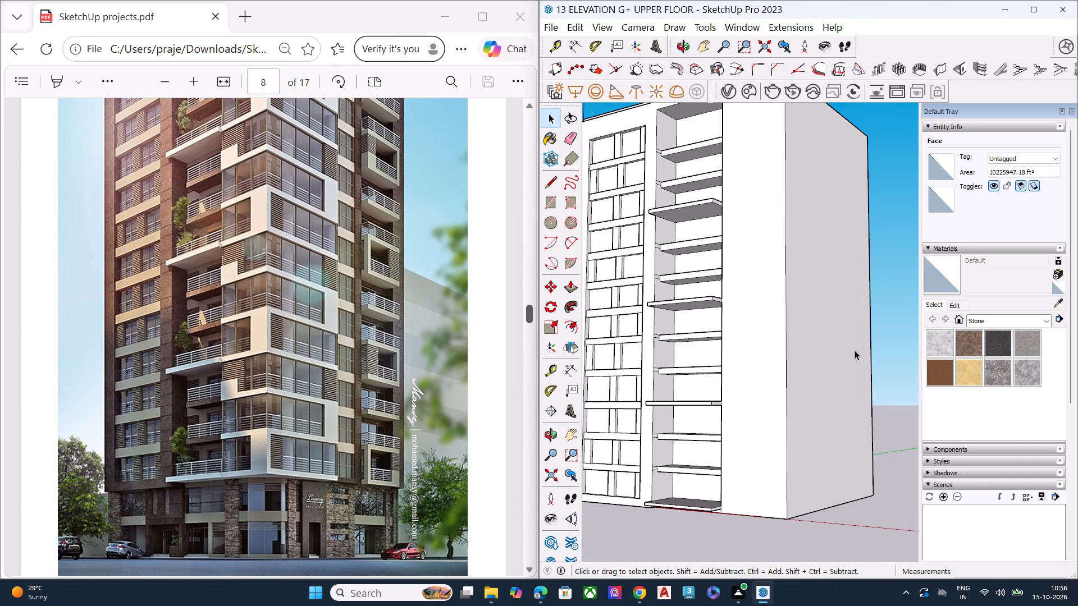
Push/Pull the window-side end face of the second-highest projecting balcony outward 234' 9", past the bay's side edge.
middle_drag(712, 235, 663, 324)
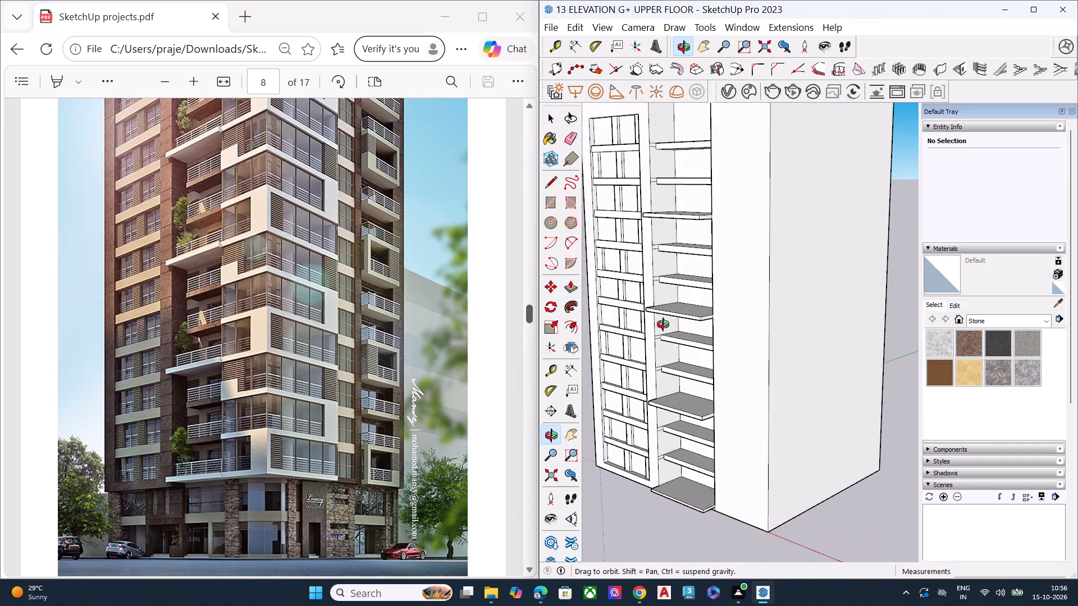
middle_drag(663, 324, 662, 324)
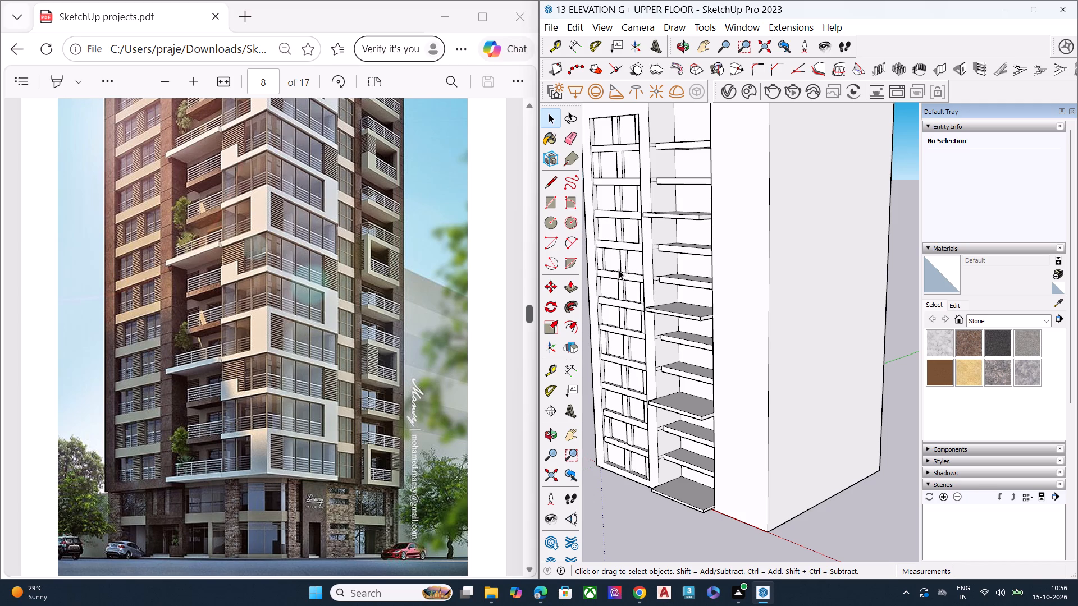
scroll(631, 271, up, 5)
middle_drag(671, 347, 935, 359)
scroll(729, 330, up, 5)
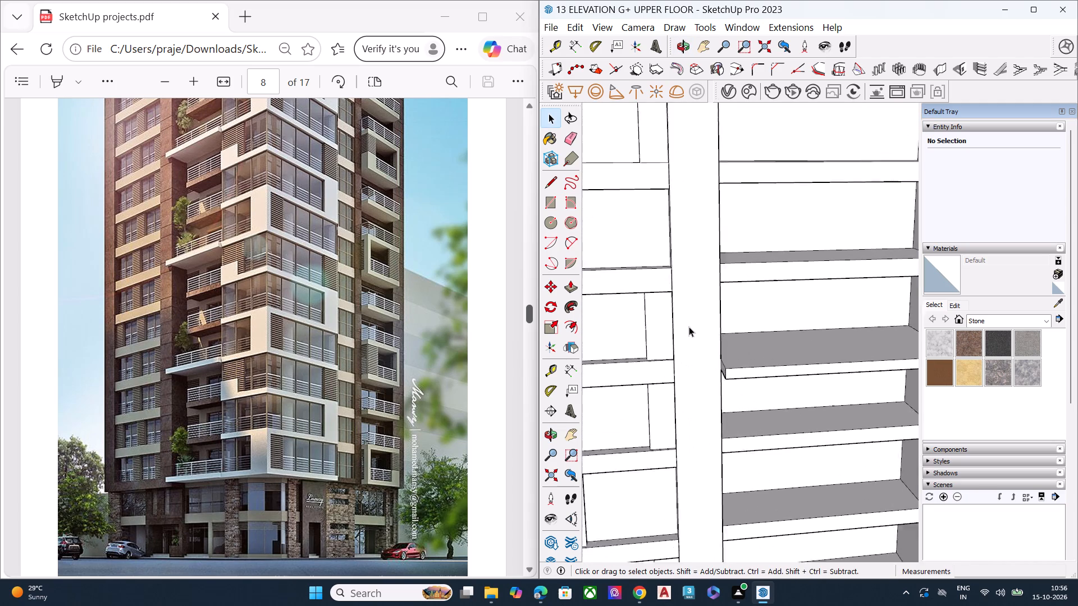
scroll(689, 327, up, 3)
middle_drag(715, 355, 833, 347)
scroll(816, 375, up, 5)
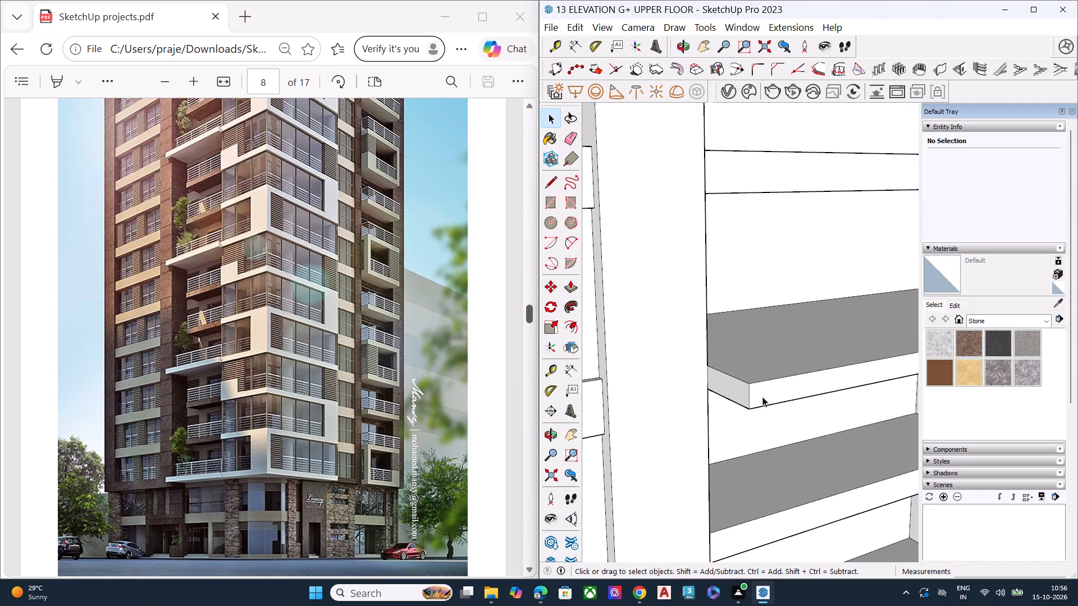
click(744, 397)
key(p)
click(734, 392)
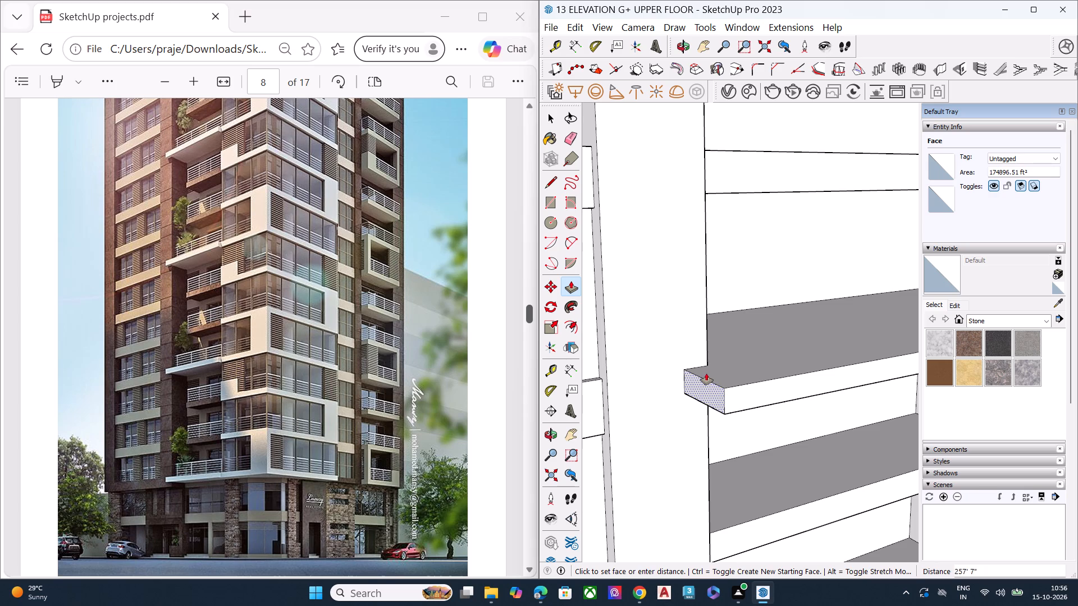
click(709, 373)
scroll(656, 366, down, 5)
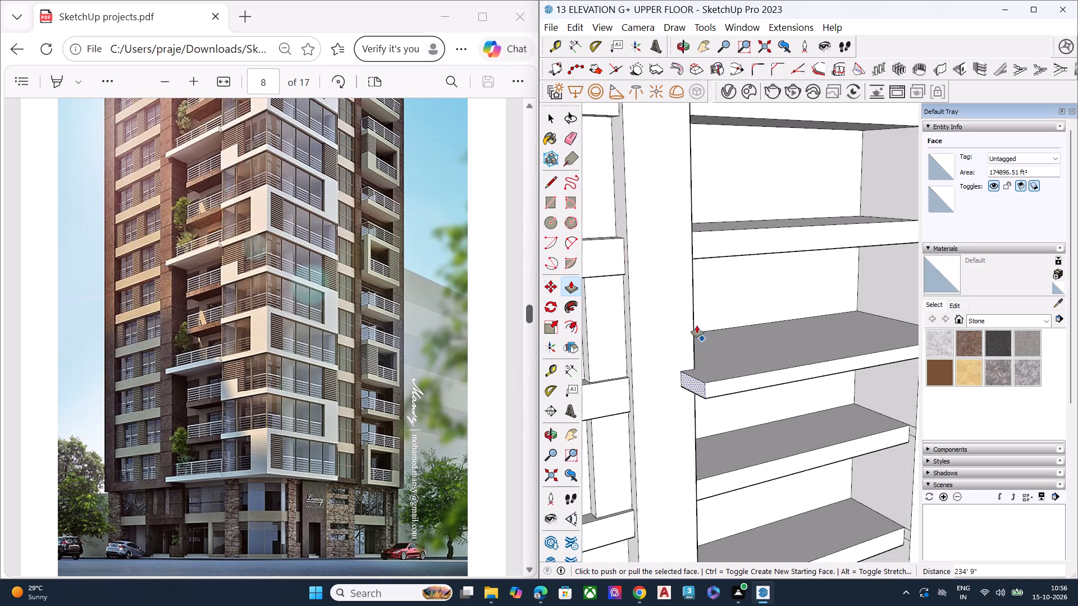
Repeat the same sideways extension on the window-side end face of the highest projecting balcony.
scroll(688, 320, down, 7)
scroll(700, 89, up, 4)
scroll(700, 89, down, 2)
scroll(700, 89, up, 1)
scroll(700, 89, down, 1)
scroll(700, 89, up, 11)
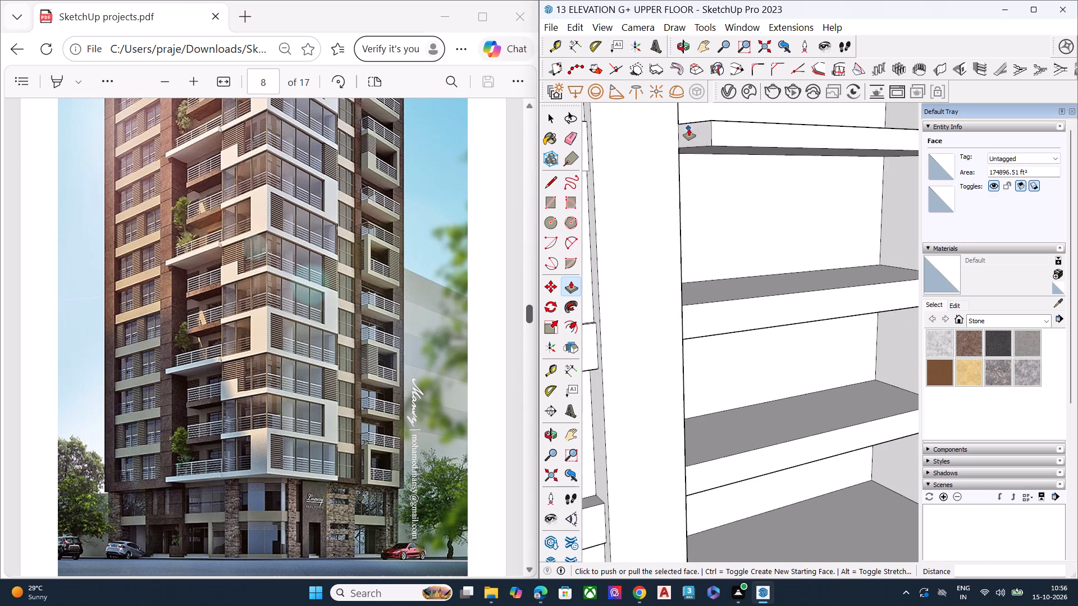
key(space)
click(693, 131)
key(p)
double_click(693, 131)
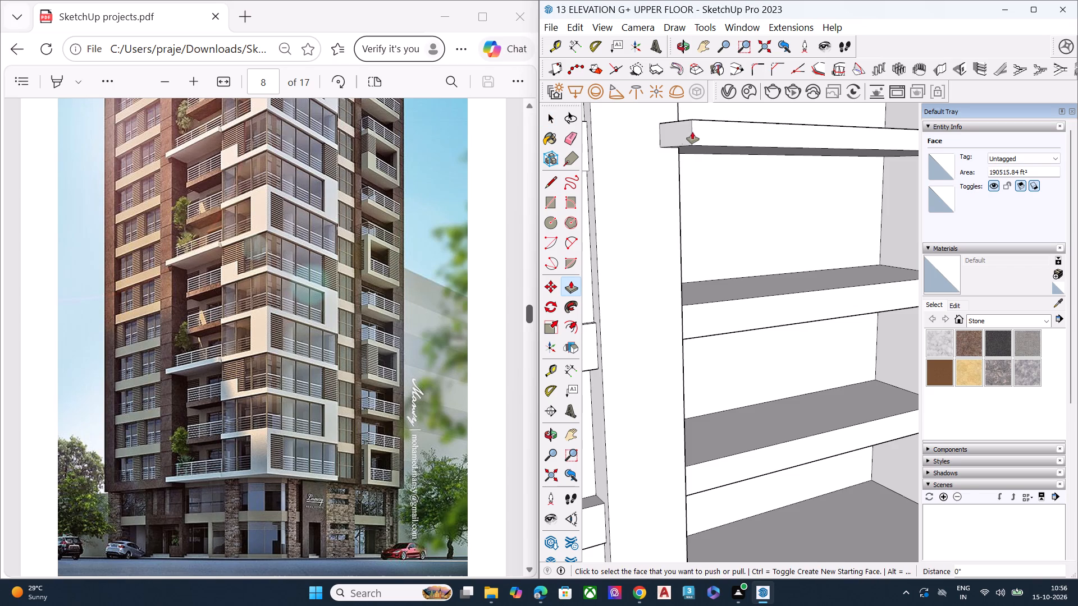
Repeat the same sideways extension on the window-side end face of the third projecting balcony from the top.
scroll(672, 144, down, 5)
scroll(660, 153, up, 1)
scroll(659, 154, down, 6)
key(space)
scroll(667, 336, down, 2)
scroll(667, 336, up, 1)
scroll(667, 336, down, 1)
scroll(669, 335, up, 3)
scroll(675, 331, down, 2)
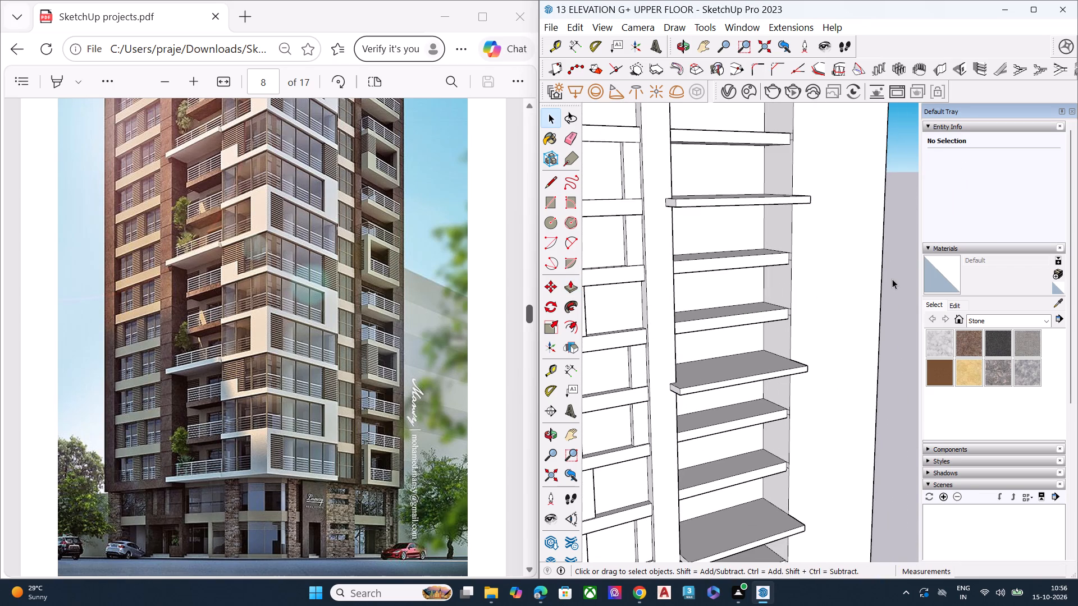
click(893, 279)
scroll(743, 288, down, 7)
scroll(735, 418, up, 9)
scroll(725, 433, down, 7)
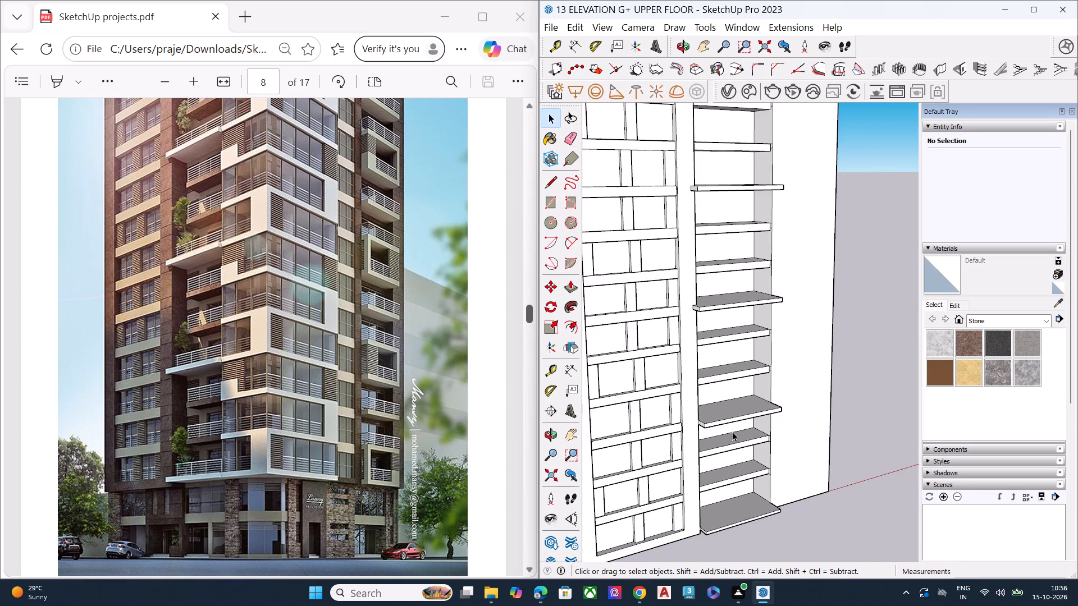
middle_drag(732, 431, 801, 368)
scroll(723, 433, up, 5)
key(p)
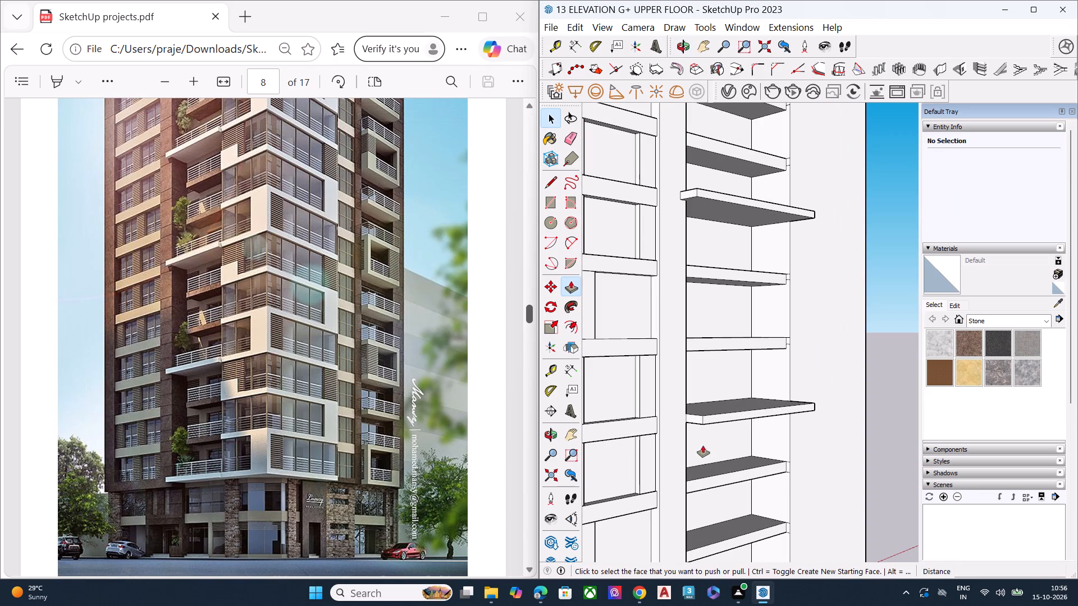
scroll(683, 411, up, 2)
scroll(681, 410, down, 2)
scroll(681, 410, up, 3)
double_click(697, 420)
key(space)
scroll(674, 396, down, 8)
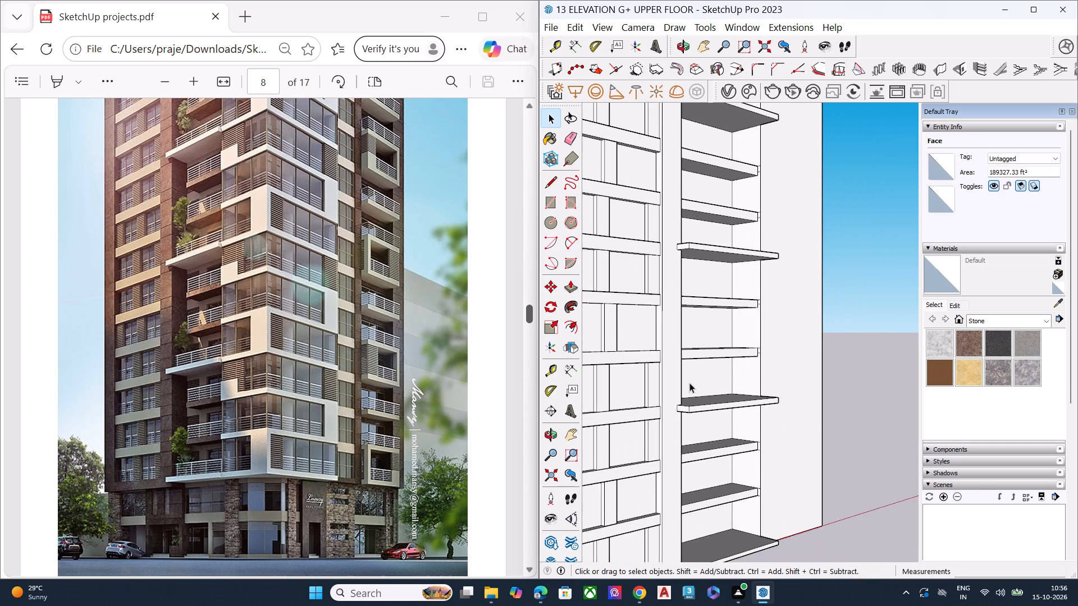
Repeat the same sideways extension on the window-side end face of the lowest projecting balcony at the tower's base.
scroll(711, 374, down, 4)
middle_drag(769, 392, 721, 400)
scroll(706, 474, up, 3)
scroll(701, 499, down, 1)
scroll(701, 499, up, 4)
middle_drag(698, 507, 752, 464)
scroll(736, 499, up, 7)
key(space)
click(682, 497)
key(p)
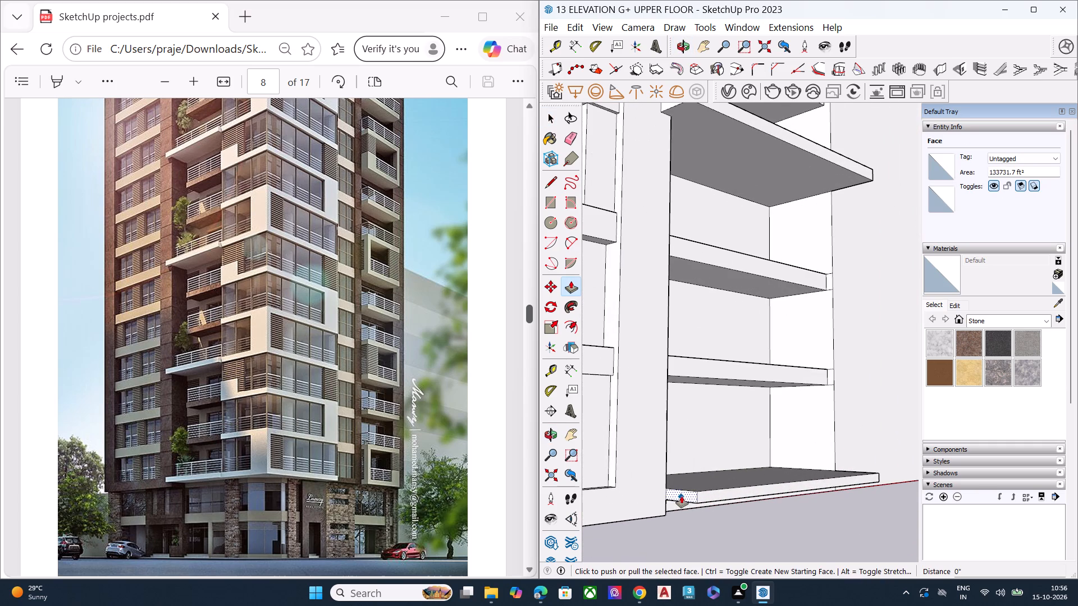
double_click(682, 496)
key(space)
click(683, 538)
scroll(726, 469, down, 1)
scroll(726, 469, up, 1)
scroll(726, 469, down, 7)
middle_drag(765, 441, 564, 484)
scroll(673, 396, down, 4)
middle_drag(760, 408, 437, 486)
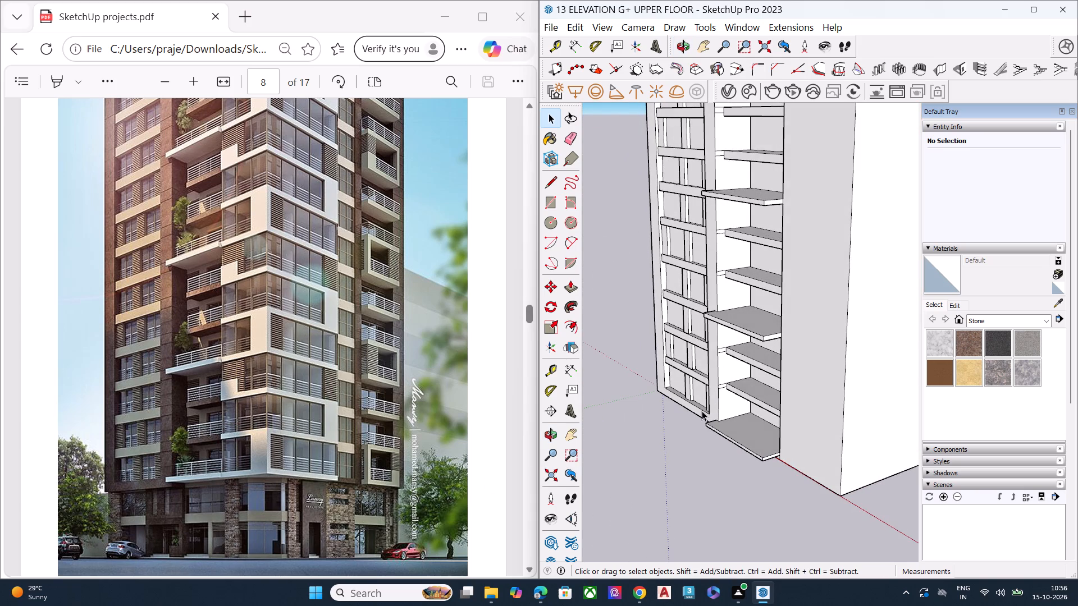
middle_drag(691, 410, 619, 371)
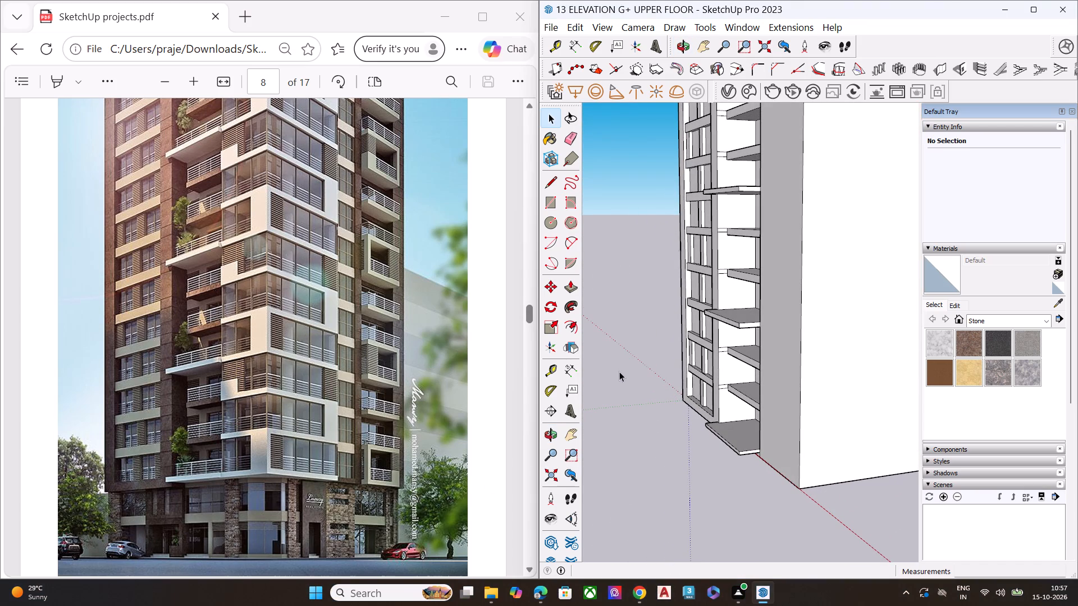
Examine the recessed bay's slabs and balconies around the tower and compare them with the upper floors in the reference image.
scroll(618, 334, down, 6)
middle_drag(684, 369, 706, 319)
scroll(707, 316, up, 2)
scroll(723, 343, down, 2)
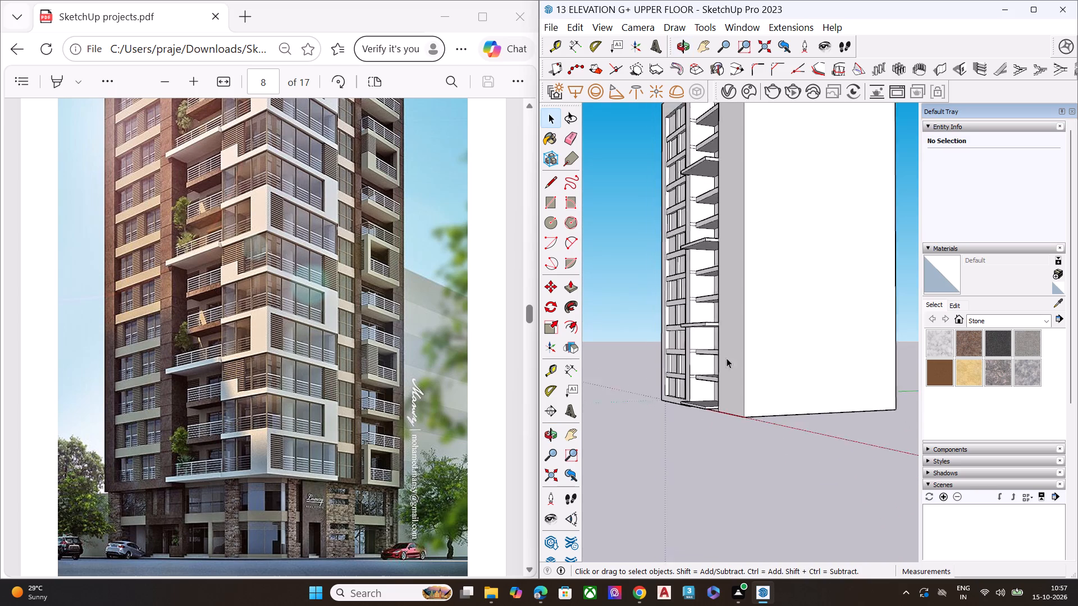
scroll(727, 358, down, 5)
scroll(681, 189, up, 5)
scroll(768, 164, up, 4)
scroll(757, 167, down, 2)
scroll(754, 169, up, 3)
scroll(714, 226, up, 1)
middle_drag(714, 226, 841, 347)
scroll(631, 304, down, 4)
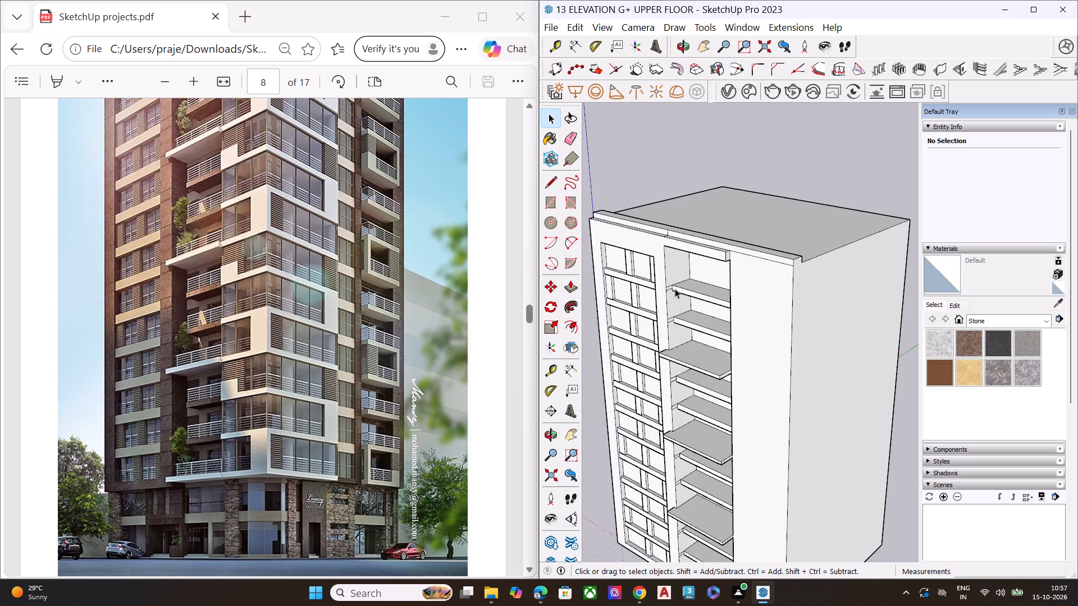
middle_drag(675, 288, 776, 284)
scroll(691, 292, up, 6)
scroll(363, 306, up, 3)
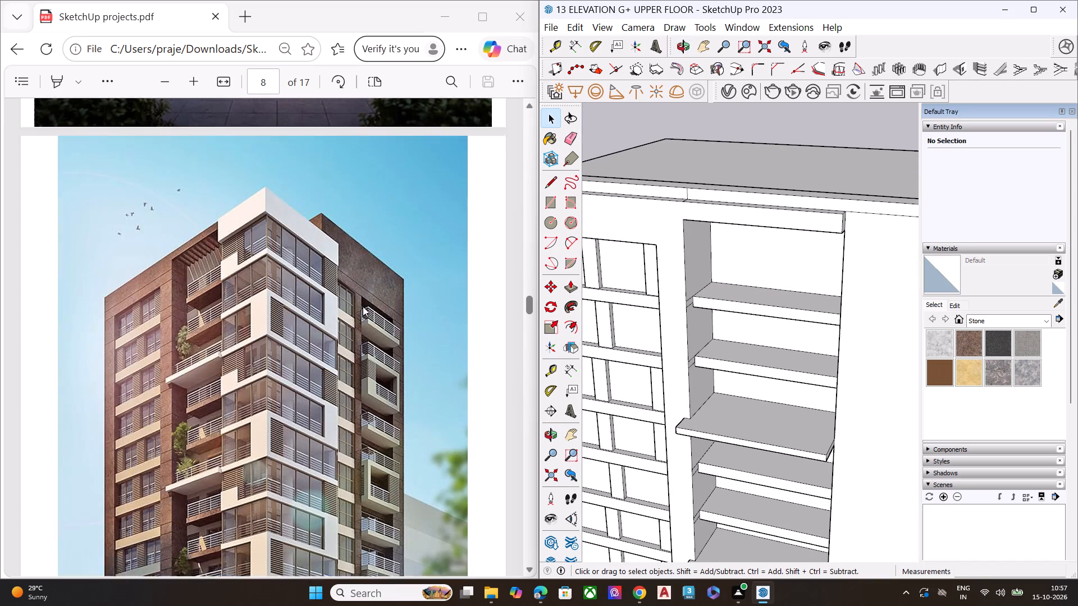
scroll(363, 306, down, 1)
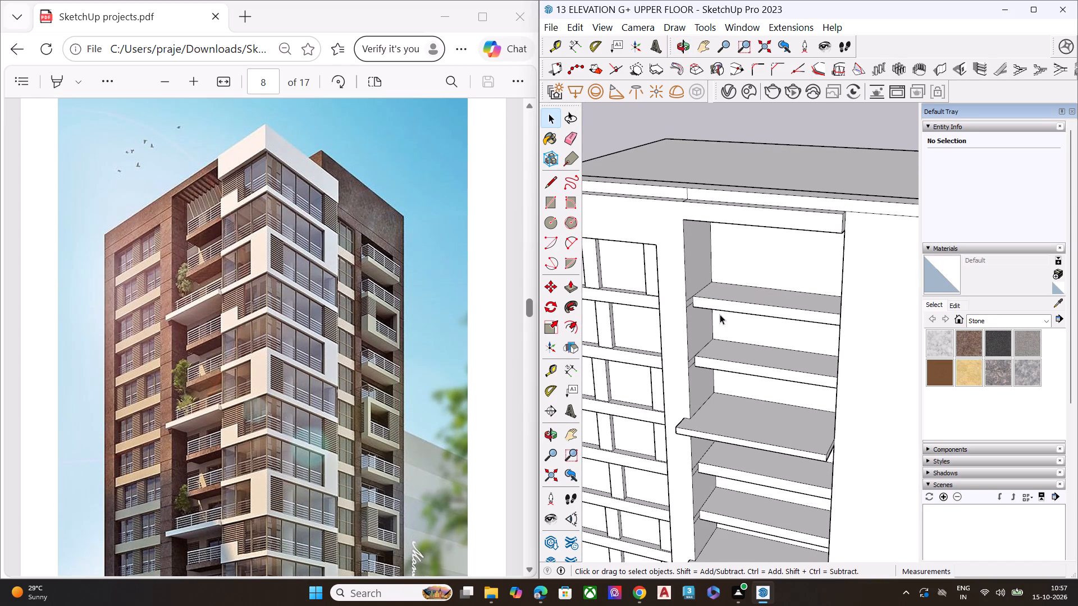
Draw short vertical lines, about 393' 6" long, across the front faces of the two highest intermediate slabs in the recessed bay.
middle_drag(722, 316, 708, 279)
scroll(712, 281, up, 1)
scroll(714, 284, down, 1)
scroll(715, 287, up, 3)
key(l)
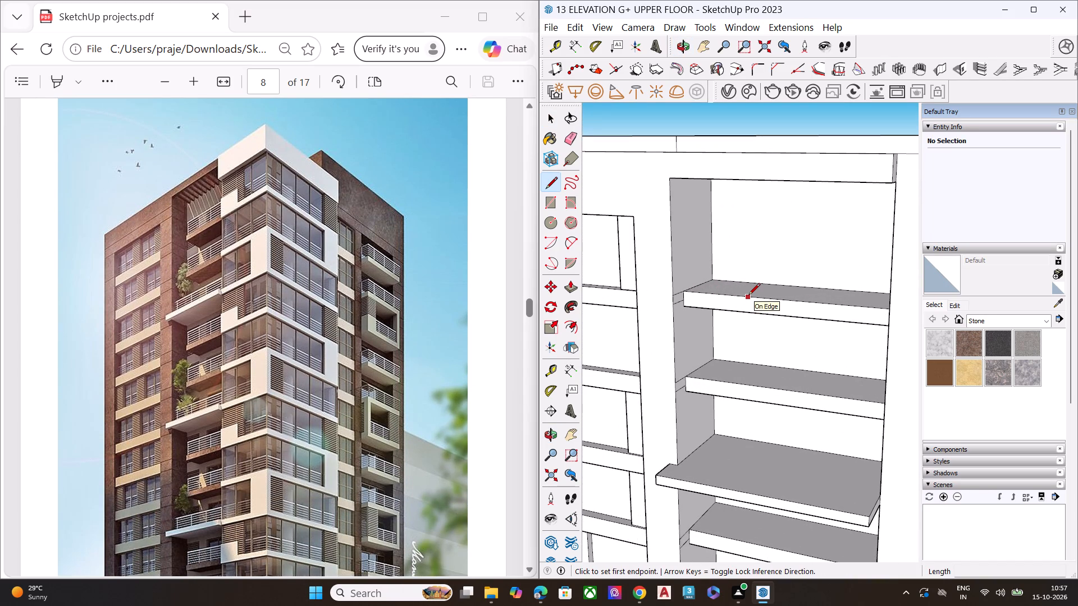
click(748, 296)
click(749, 311)
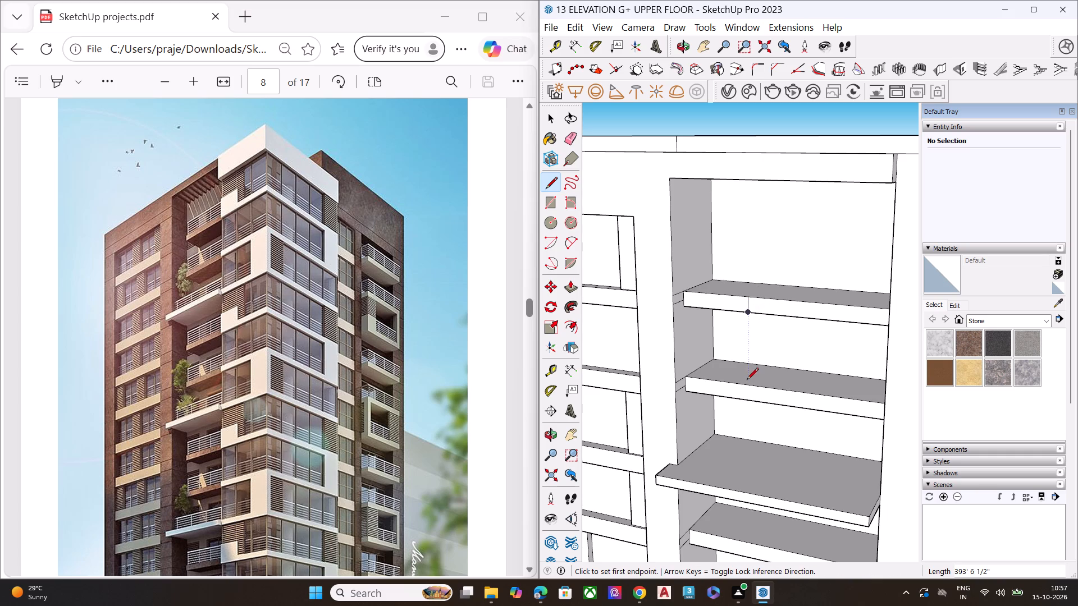
click(747, 385)
click(746, 401)
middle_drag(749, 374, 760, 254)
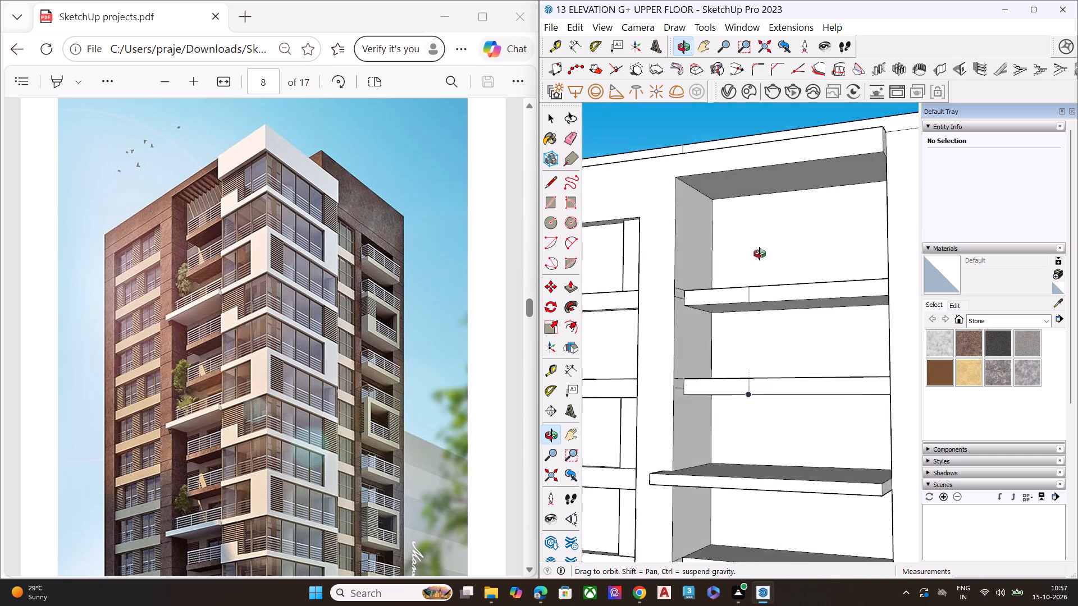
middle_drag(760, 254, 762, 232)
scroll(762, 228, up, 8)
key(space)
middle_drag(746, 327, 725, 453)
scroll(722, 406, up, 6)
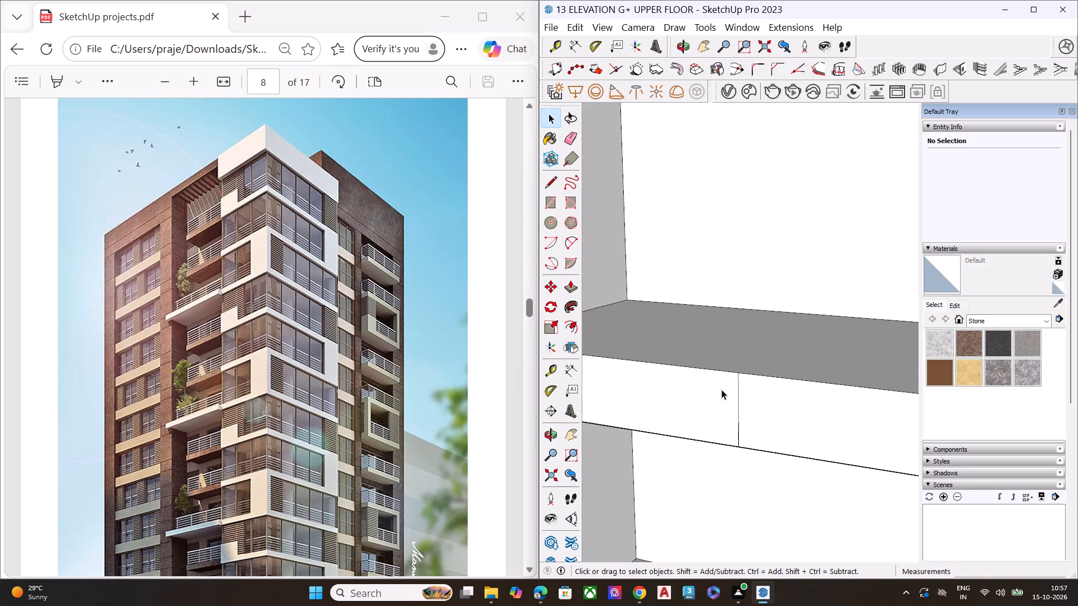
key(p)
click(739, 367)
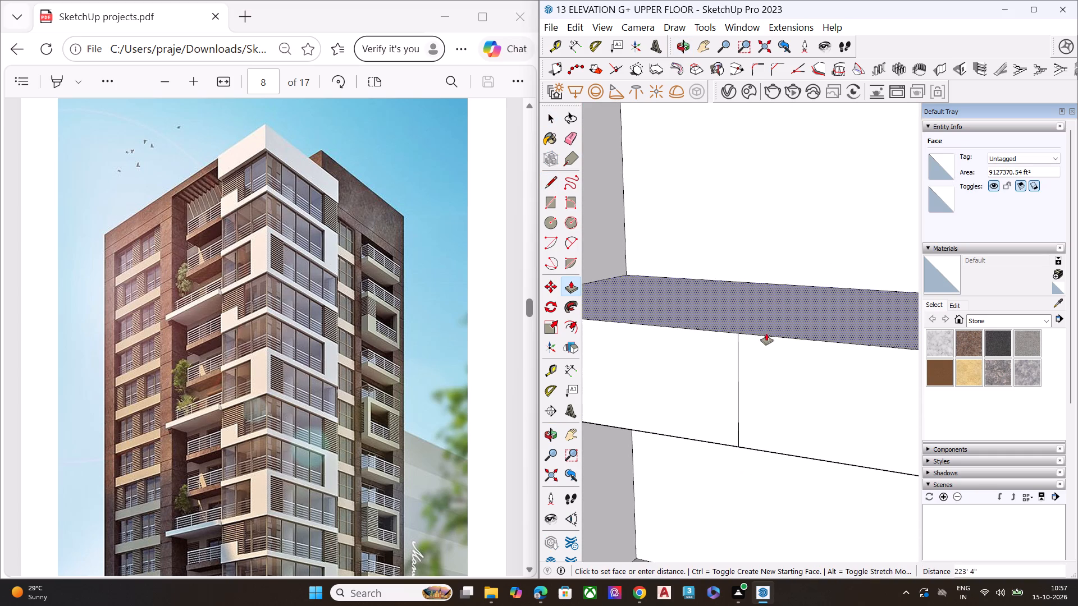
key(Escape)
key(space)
Draw a line about 1714' 3" long across the highest slab's top face, from its front dividing line to the back wall.
key(l)
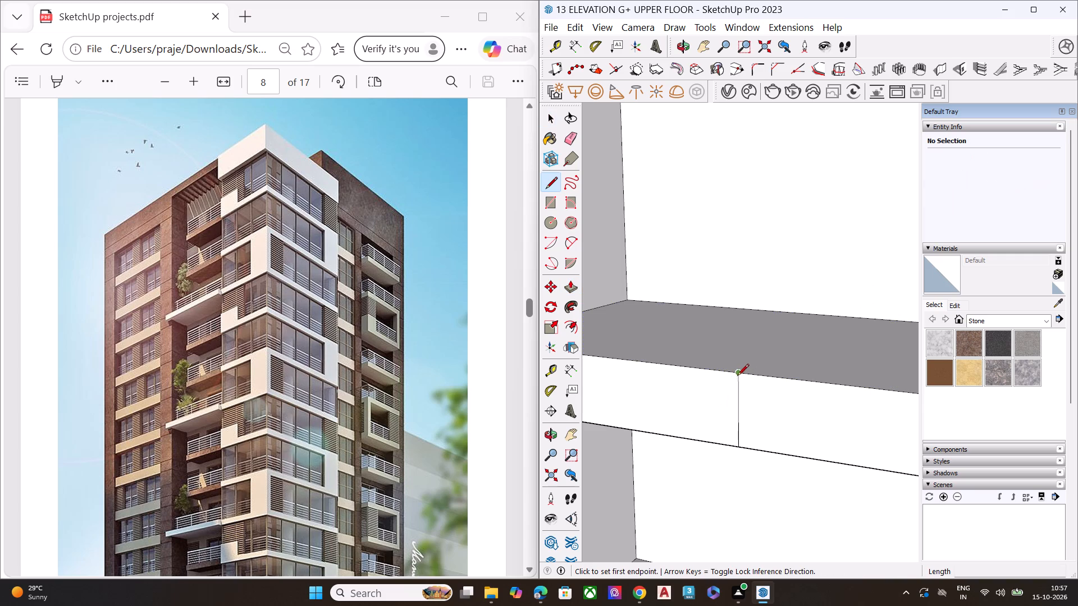
click(737, 374)
middle_drag(812, 337, 816, 379)
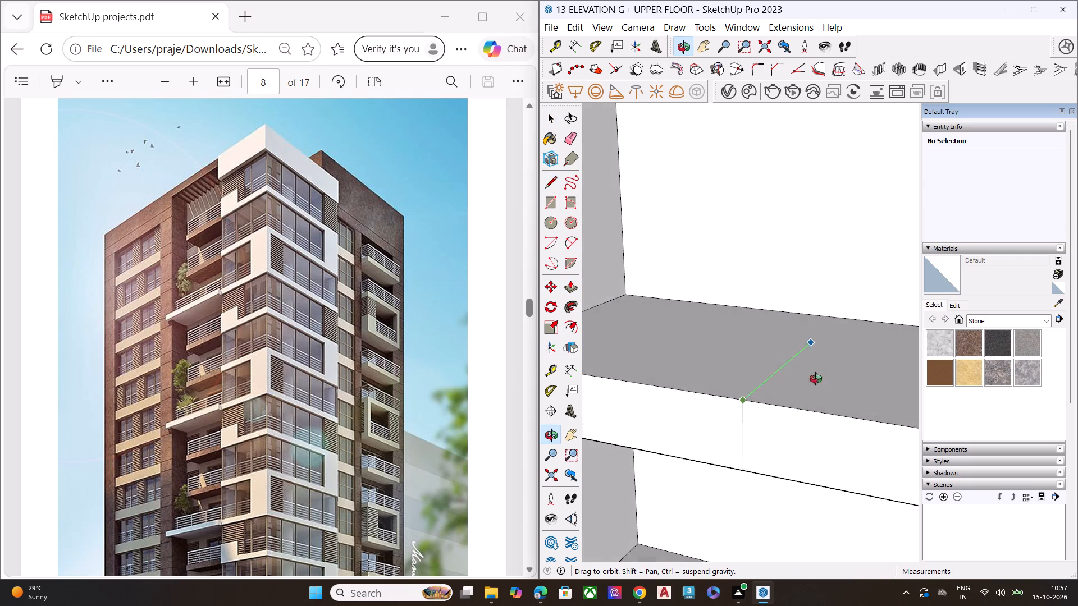
middle_drag(816, 379, 811, 436)
scroll(811, 436, up, 1)
click(841, 316)
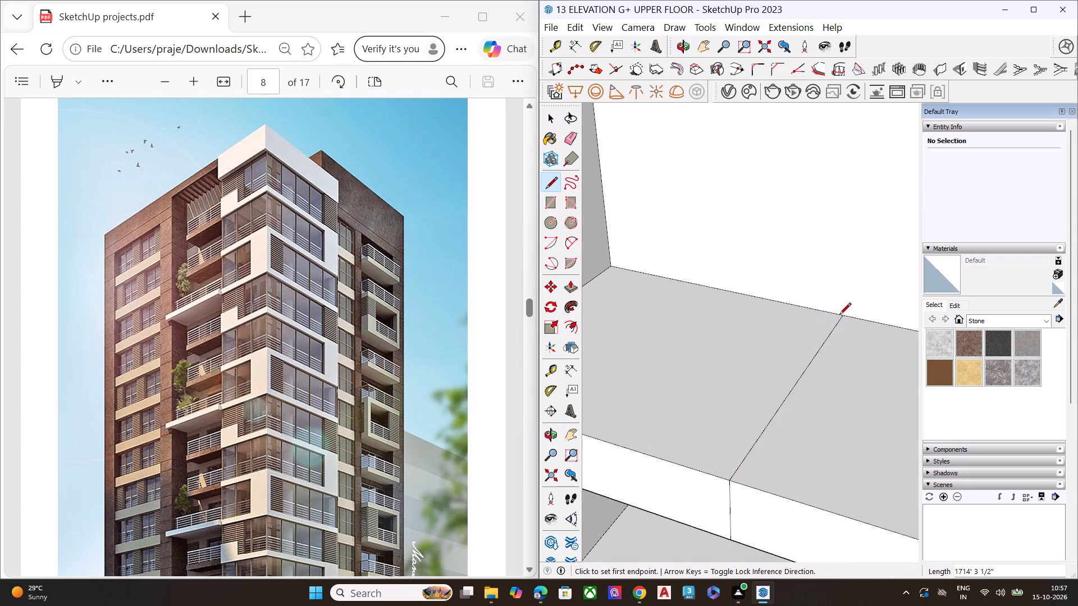
Draw a matching line across the highest slab's underside, from the lower end of its front dividing line to the back wall.
scroll(801, 284, down, 8)
middle_drag(797, 357, 870, 97)
scroll(831, 219, up, 1)
scroll(830, 222, down, 1)
scroll(830, 222, up, 5)
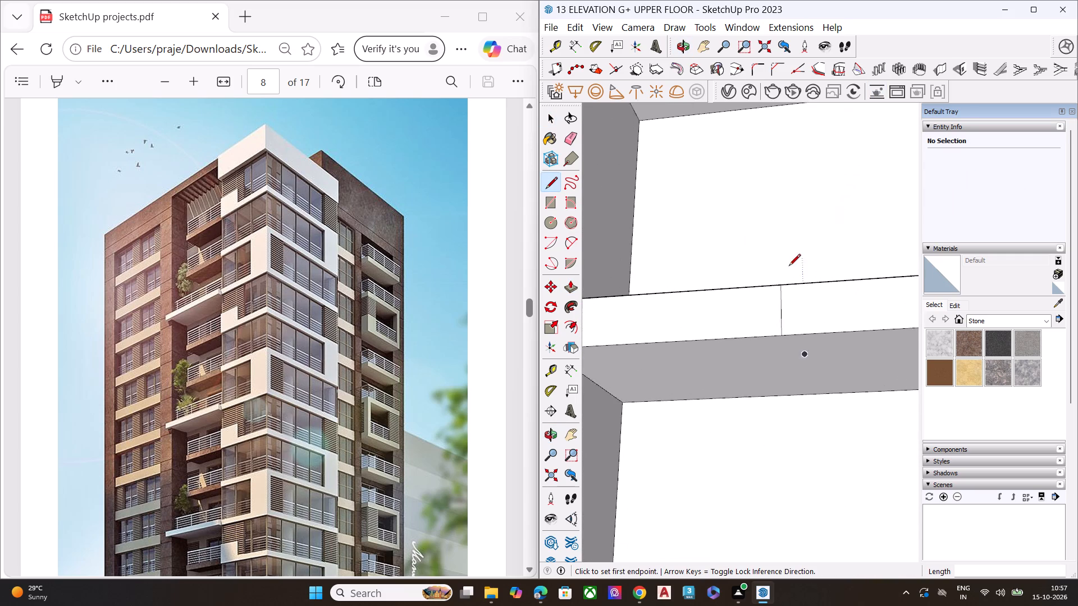
click(779, 348)
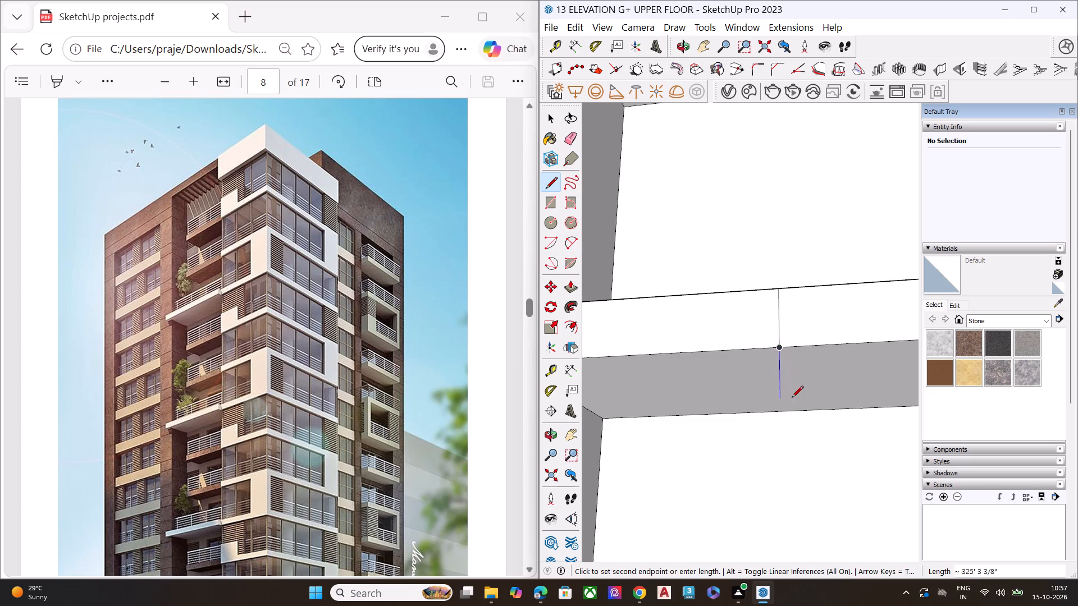
middle_drag(800, 377, 986, 171)
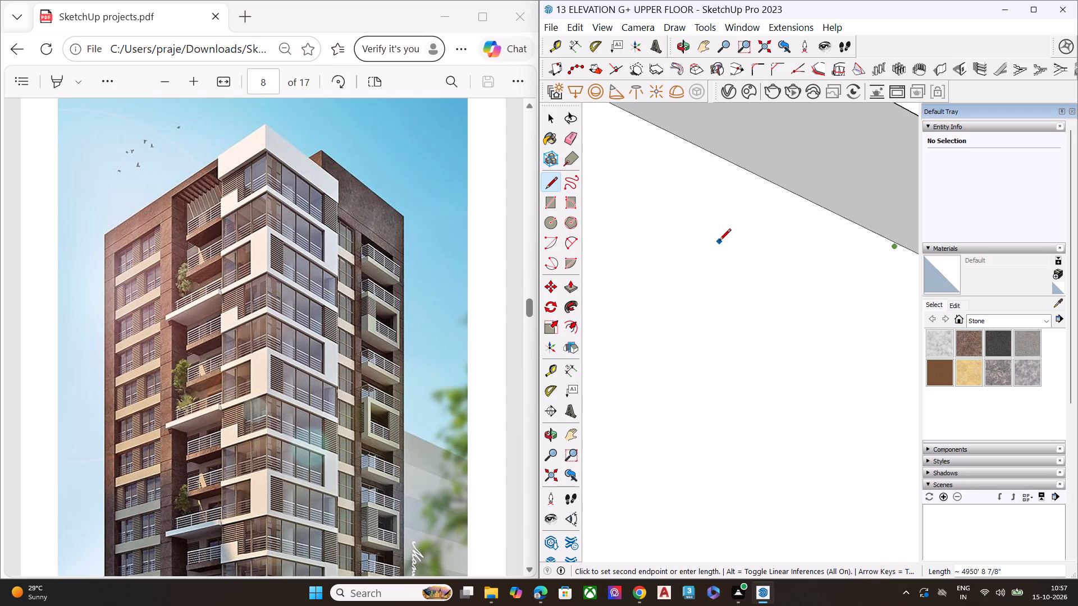
scroll(743, 216, down, 9)
scroll(660, 251, down, 5)
scroll(645, 255, up, 1)
scroll(643, 258, down, 3)
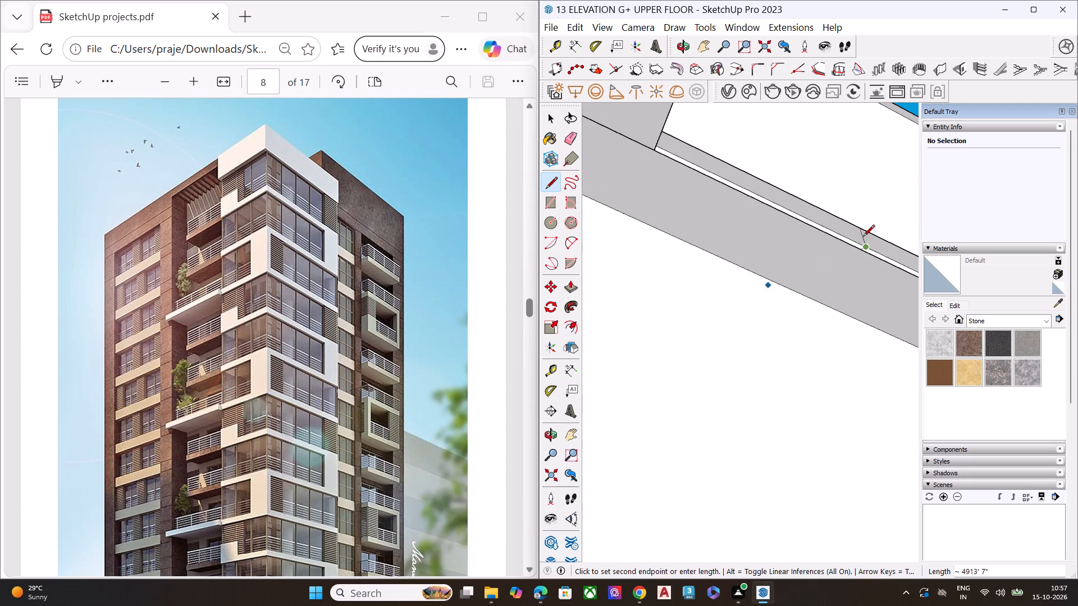
scroll(771, 209, down, 8)
middle_drag(830, 217, 755, 350)
scroll(785, 173, down, 7)
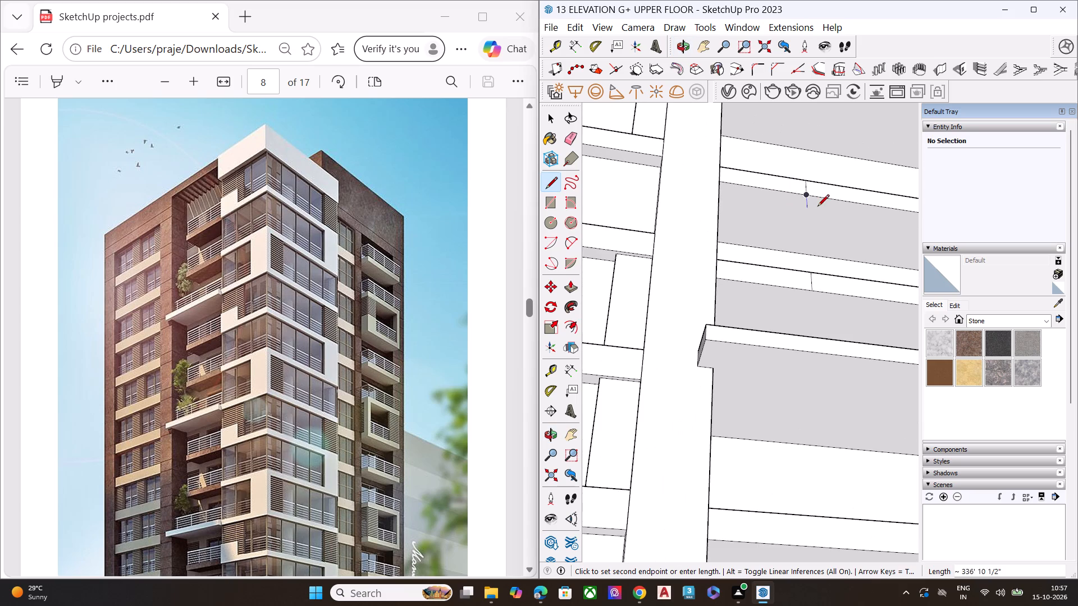
middle_drag(817, 207, 631, 315)
scroll(788, 183, down, 1)
scroll(788, 183, up, 2)
scroll(788, 183, down, 4)
middle_drag(813, 166, 699, 139)
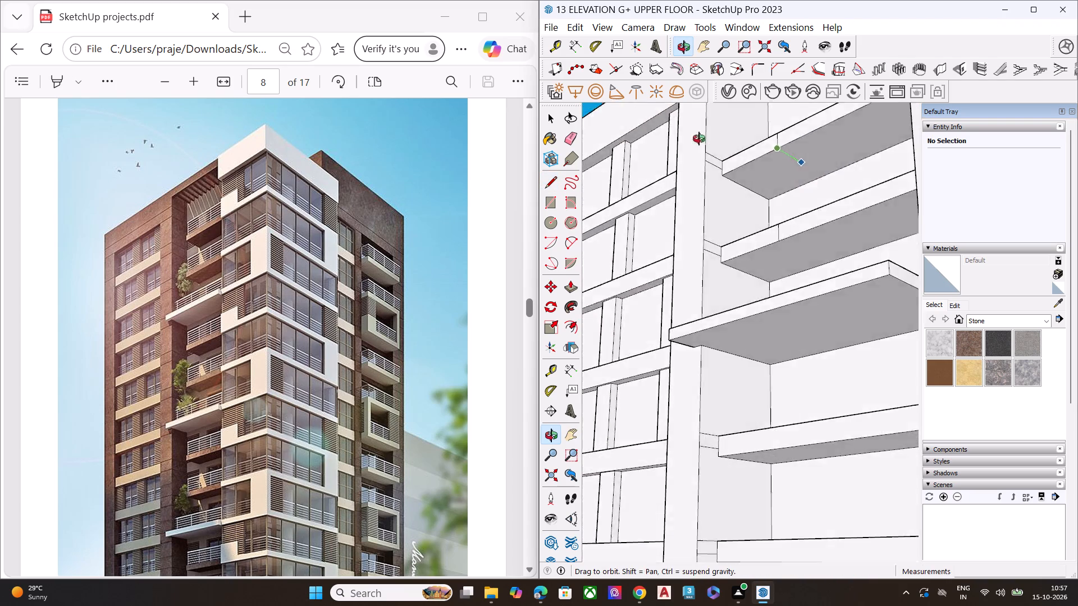
middle_drag(699, 139, 634, 131)
scroll(782, 151, up, 8)
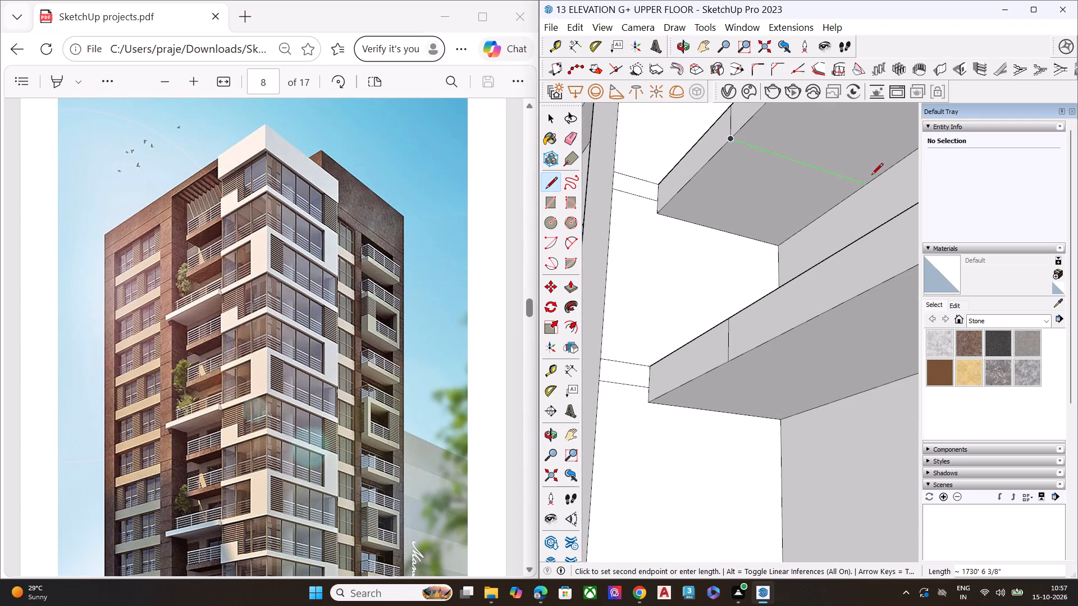
click(866, 187)
key(space)
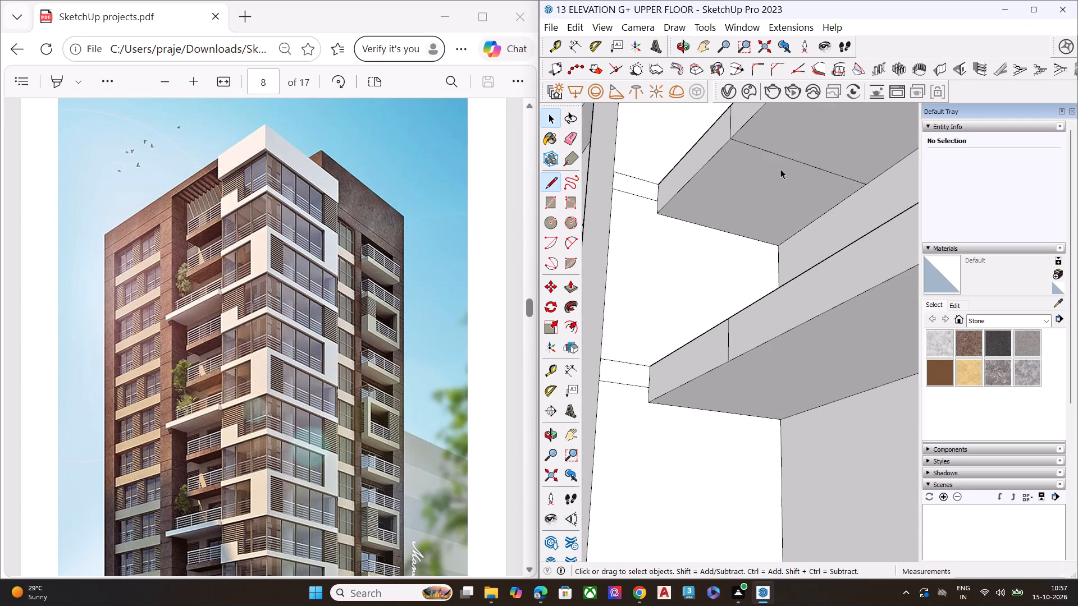
Draw a line across the second-highest slab's top face, from the upper end of its front dividing line to the back wall.
scroll(776, 168, down, 6)
middle_drag(761, 241, 758, 443)
scroll(761, 397, up, 5)
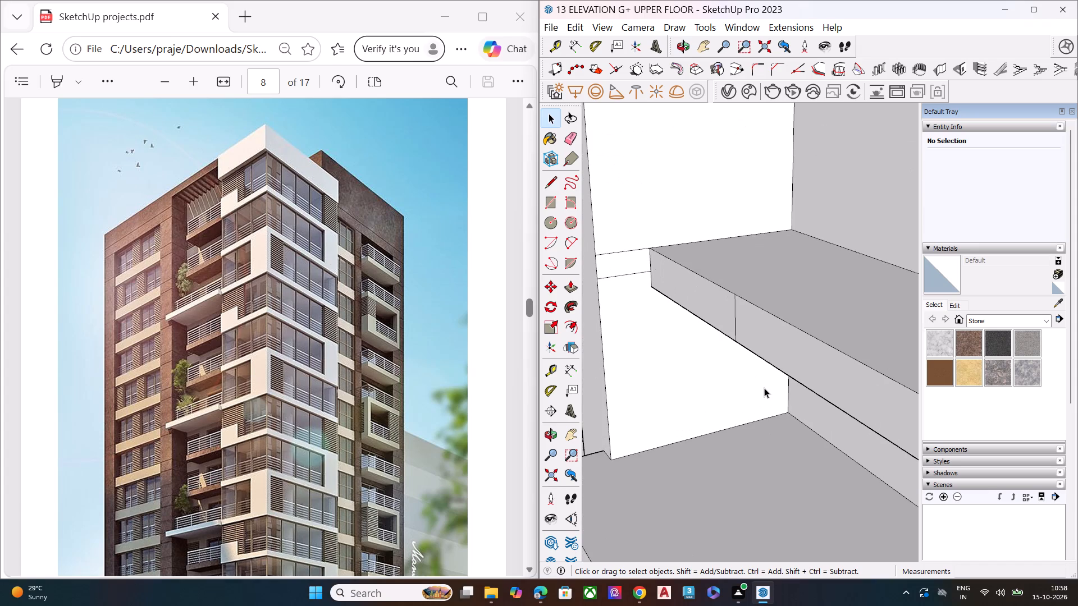
key(l)
click(733, 296)
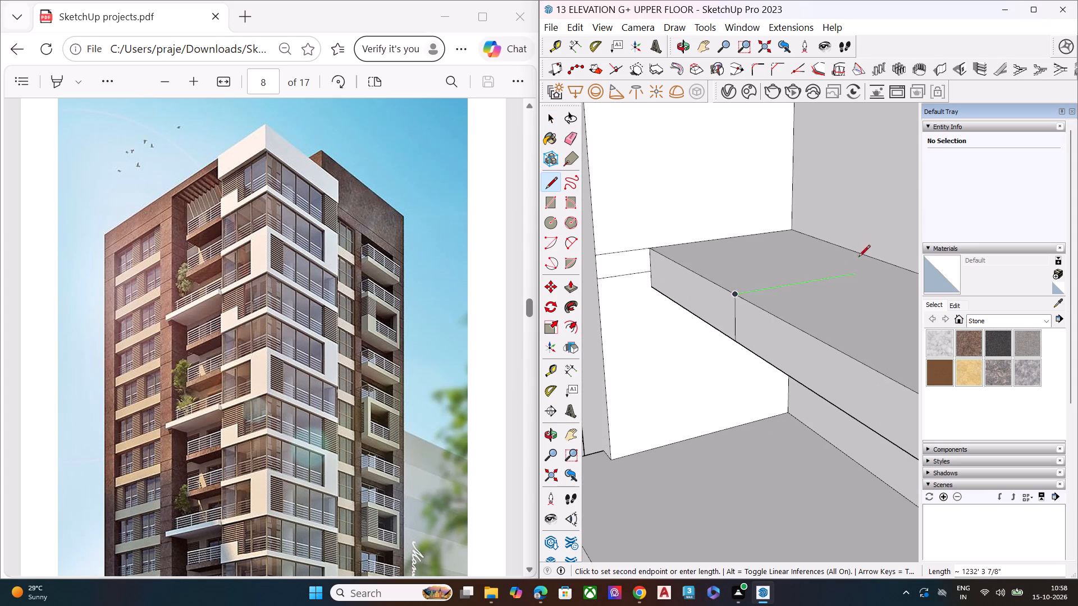
click(900, 266)
Draw a line about 1714' 3" long across the second-highest slab's underside, from its front dividing line to the back wall.
scroll(784, 233, down, 6)
middle_drag(766, 309, 807, 208)
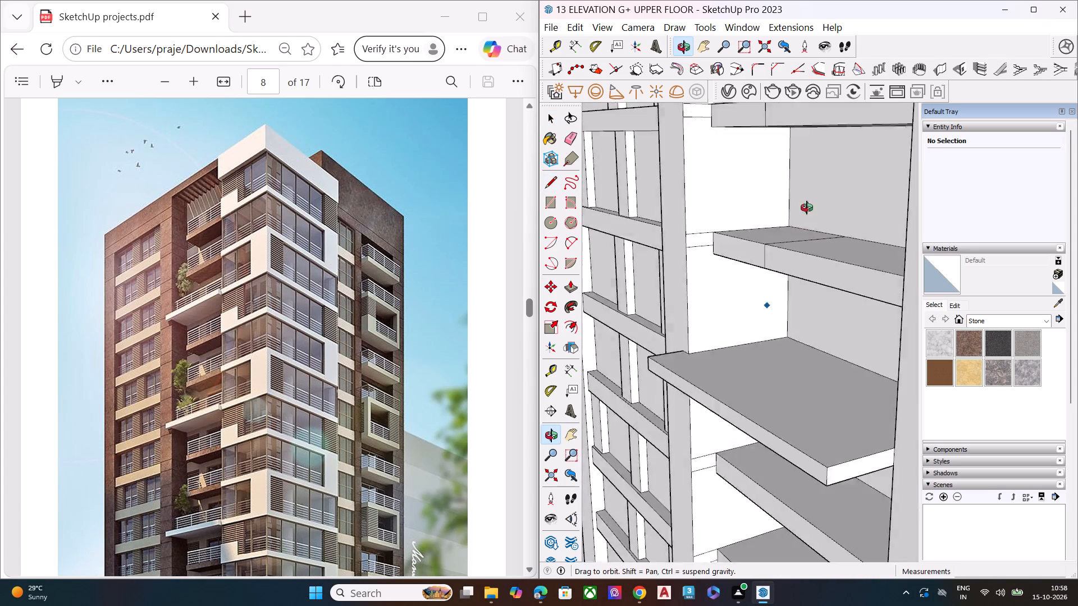
middle_drag(807, 208, 855, 66)
scroll(808, 143, up, 4)
scroll(809, 196, down, 1)
scroll(810, 198, up, 3)
scroll(770, 187, down, 5)
middle_drag(786, 194, 789, 229)
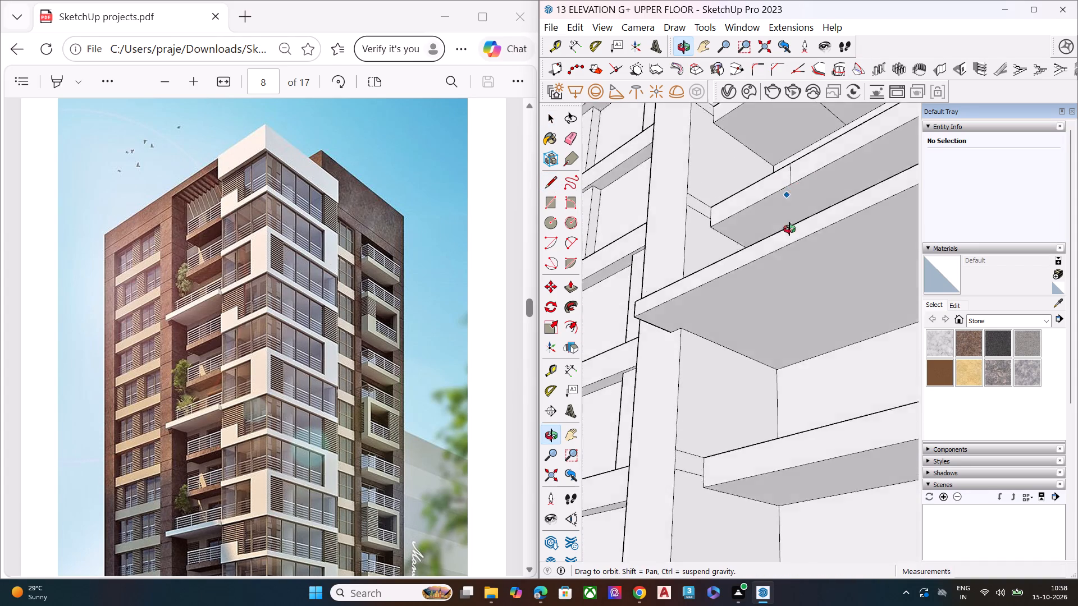
middle_drag(789, 229, 803, 265)
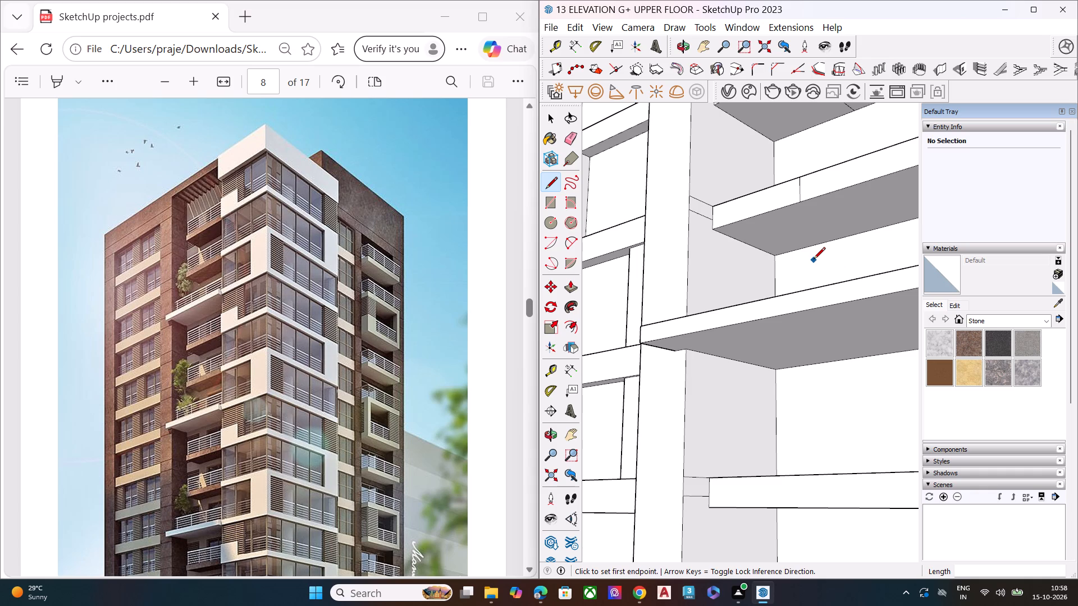
click(798, 202)
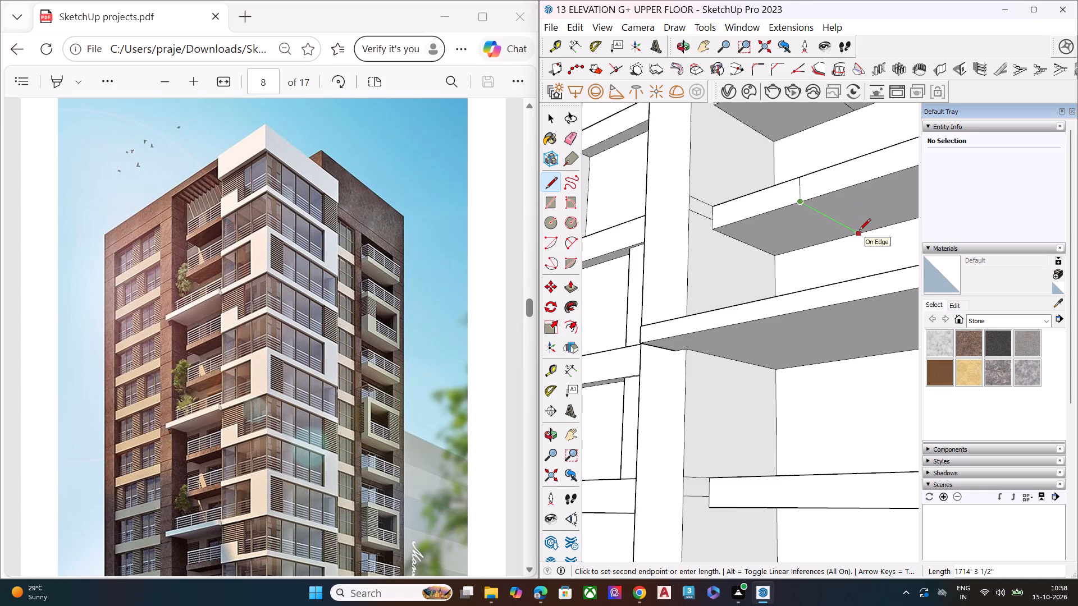
click(859, 231)
Draw a vertical line about 19785' 5" long from the second-highest slab's front dividing line down to the lowest intermediate slab's bottom front edge.
scroll(751, 218, down, 3)
scroll(750, 218, up, 2)
scroll(750, 218, down, 4)
middle_drag(769, 310, 798, 241)
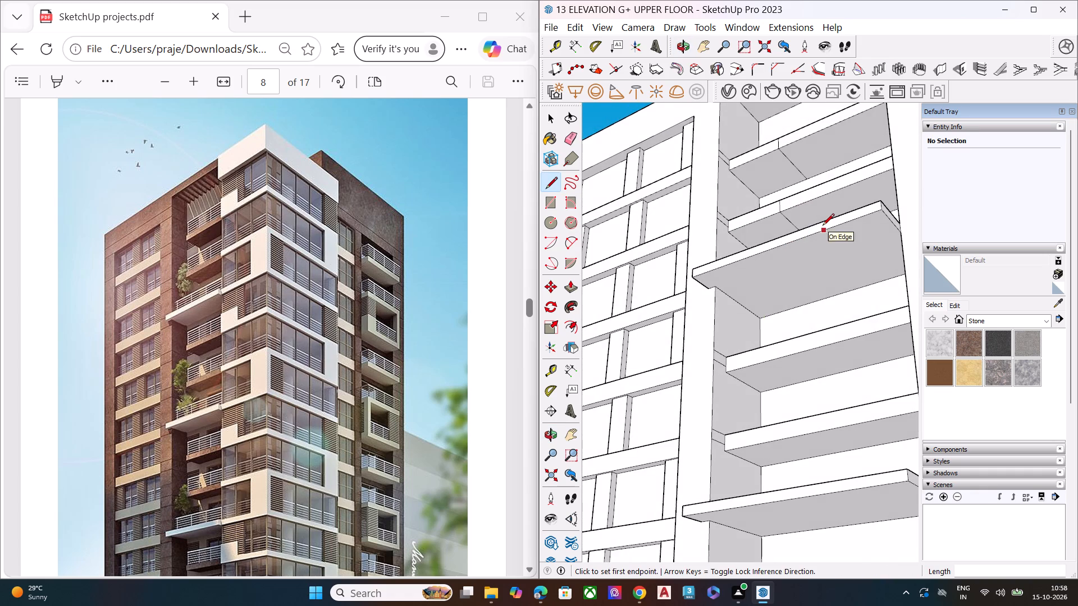
scroll(792, 251, up, 5)
scroll(769, 268, down, 4)
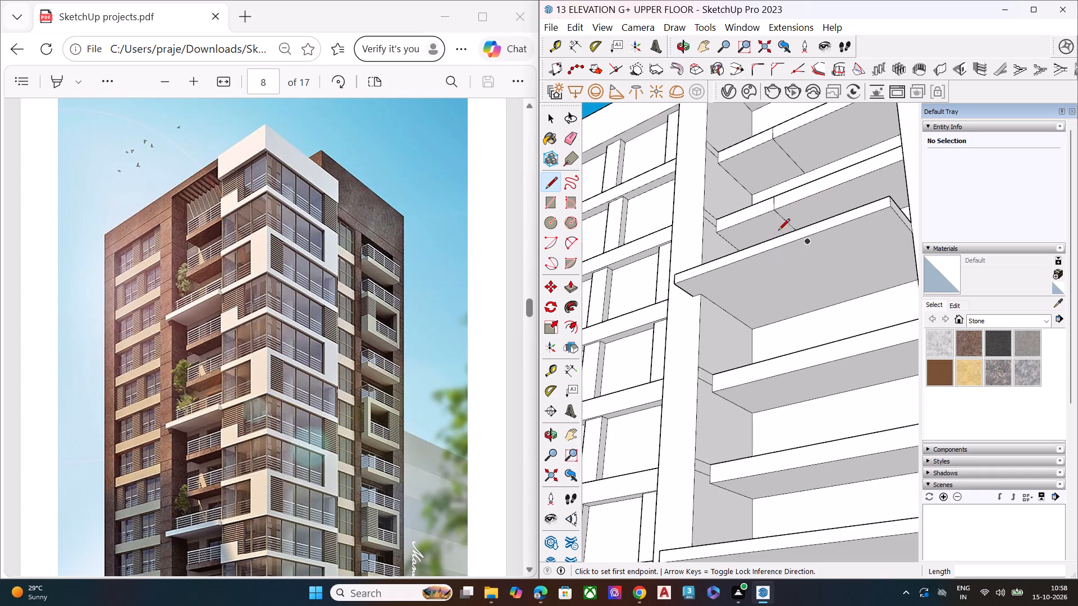
middle_drag(779, 233, 787, 431)
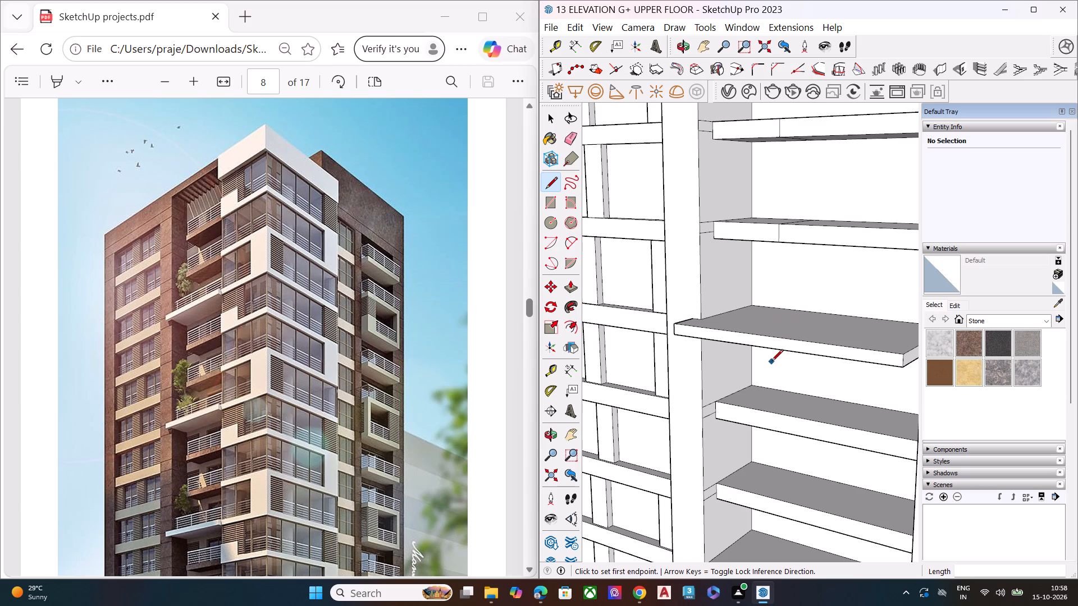
middle_drag(769, 414, 768, 296)
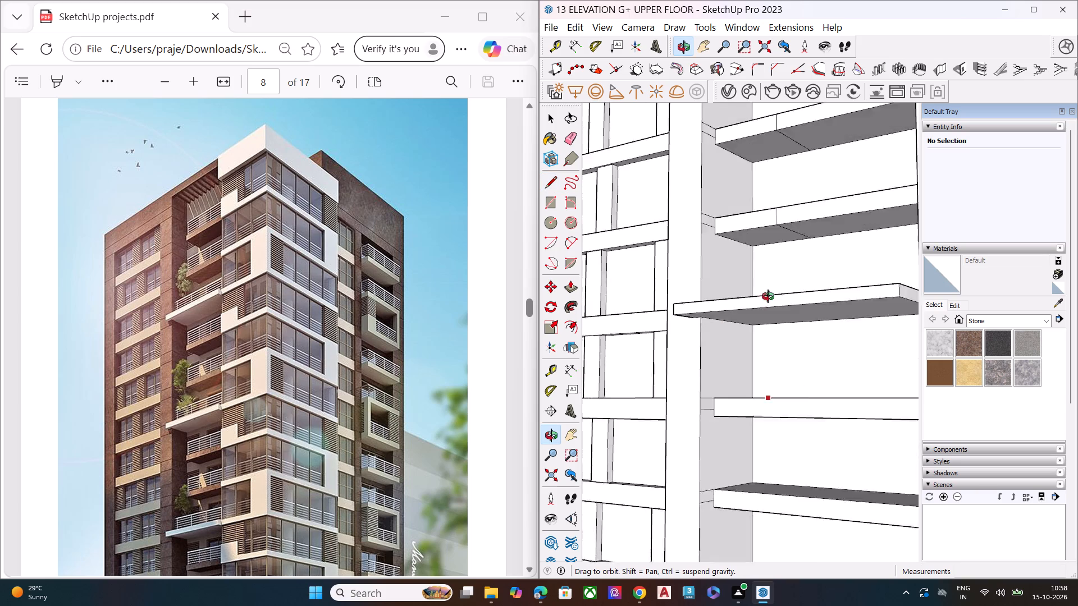
middle_drag(768, 296, 808, 155)
scroll(762, 265, up, 2)
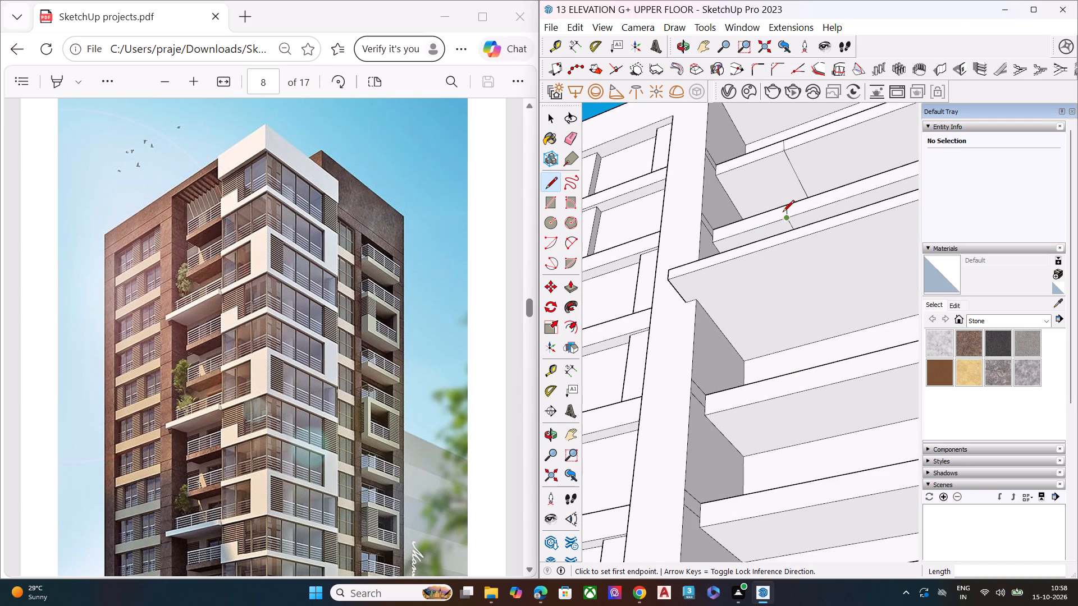
click(785, 218)
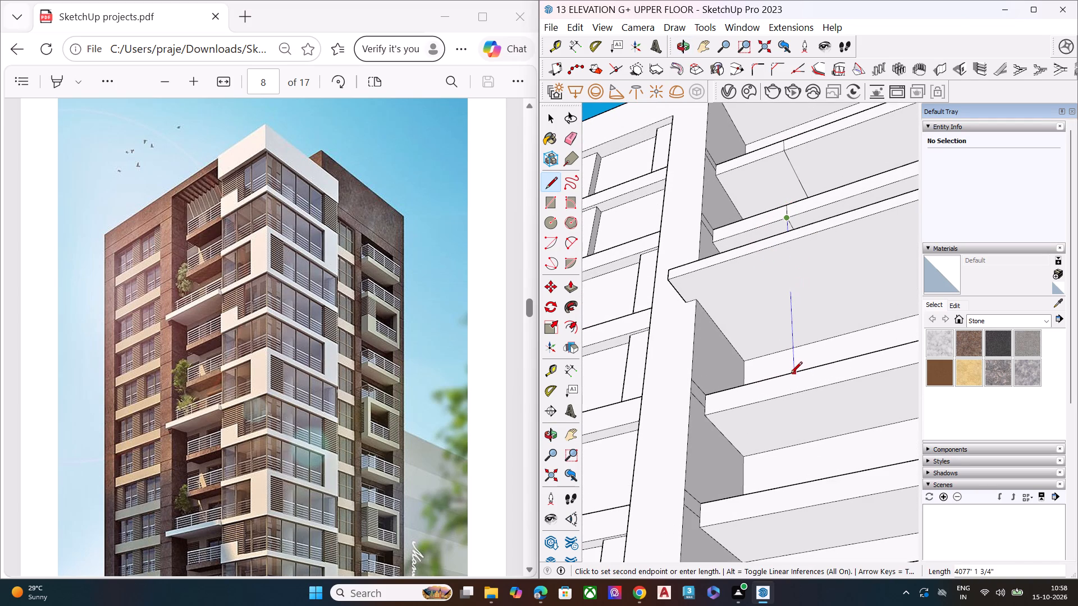
scroll(793, 331, down, 3)
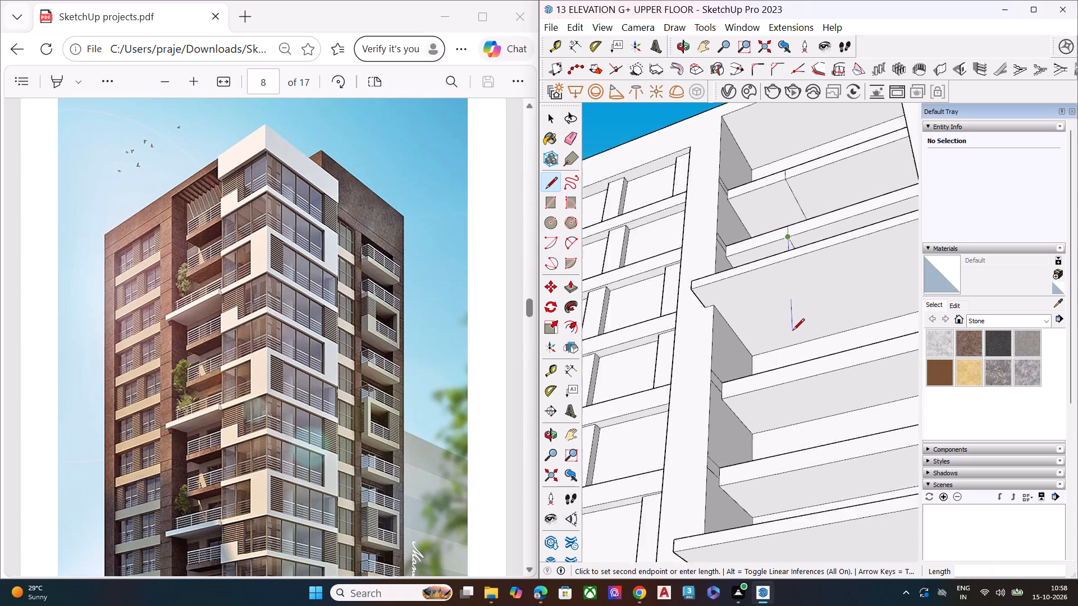
scroll(793, 331, down, 4)
scroll(810, 270, down, 14)
scroll(801, 407, up, 7)
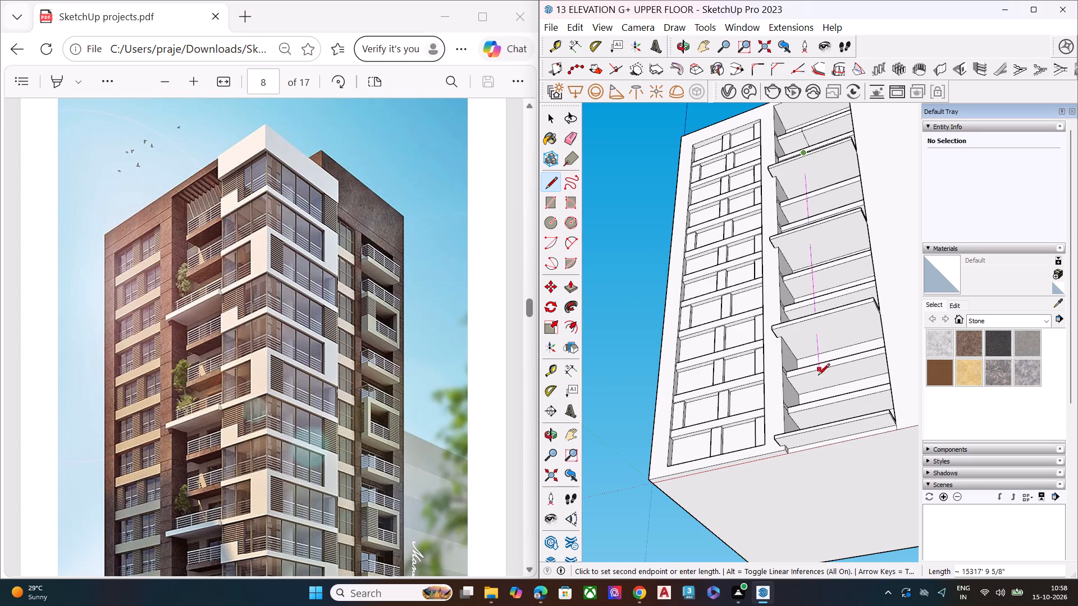
scroll(812, 406, up, 16)
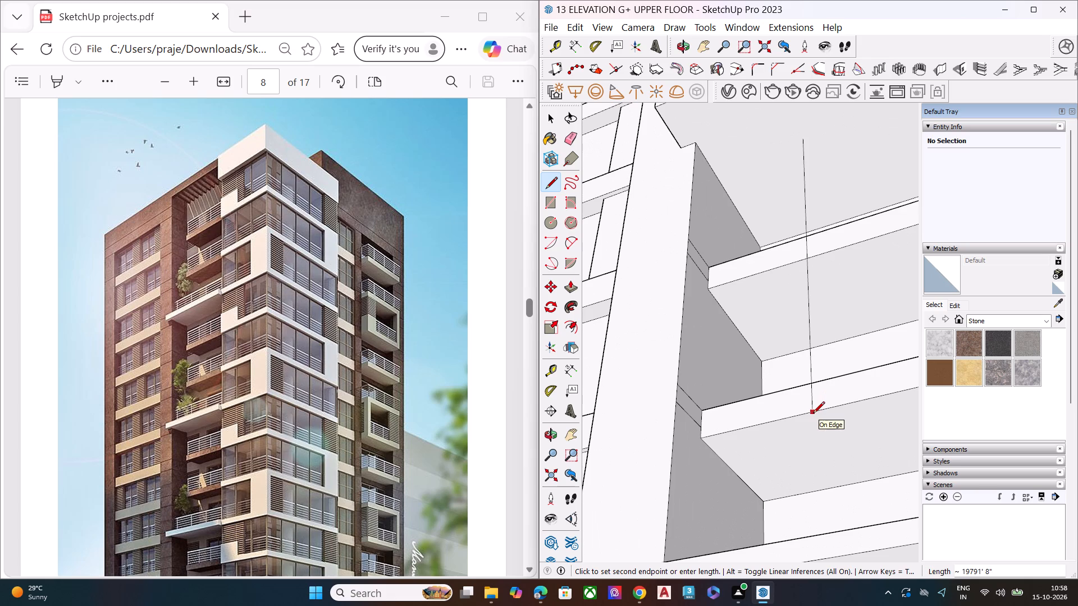
scroll(391, 332, down, 4)
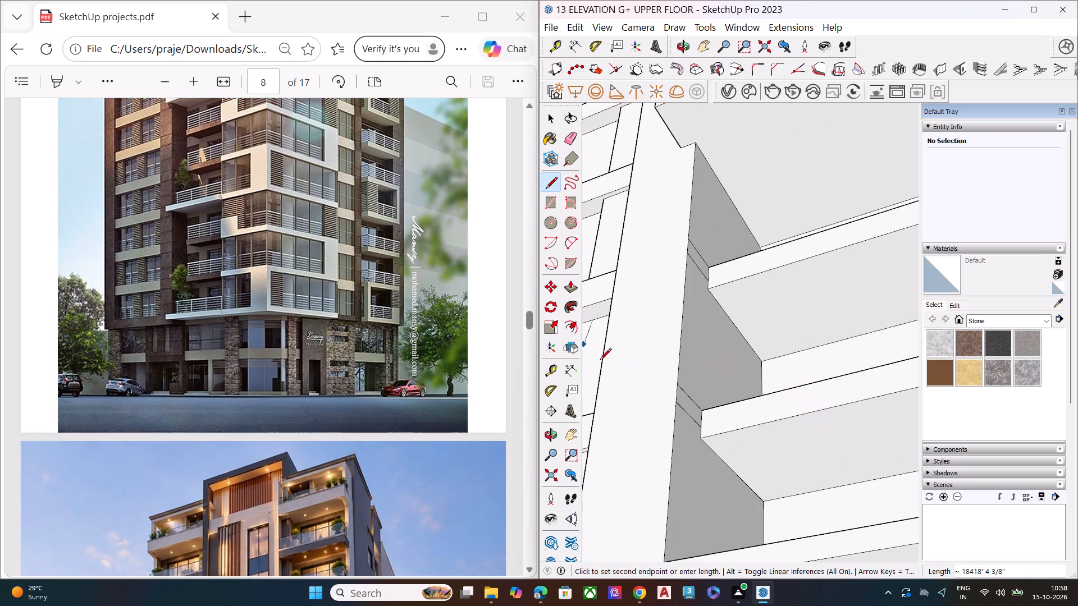
scroll(814, 400, up, 3)
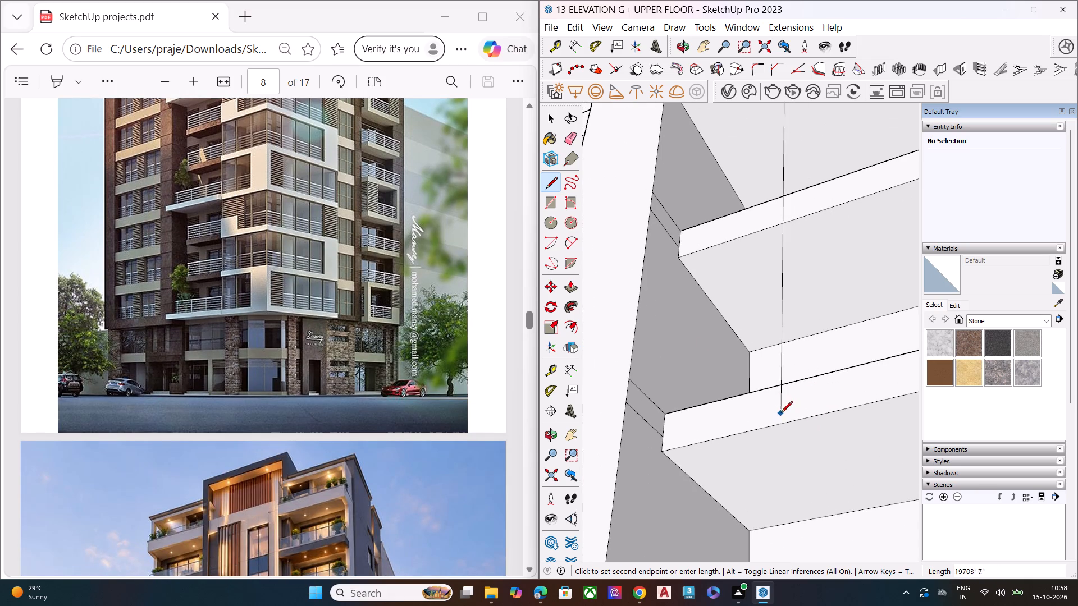
click(876, 401)
key(space)
Draw a line about 1714' 3" long across the top face of the first slab below the highest projecting balcony, from the vertical line to the back wall.
scroll(739, 374, down, 4)
scroll(739, 375, up, 1)
scroll(739, 377, down, 2)
middle_drag(821, 364, 776, 472)
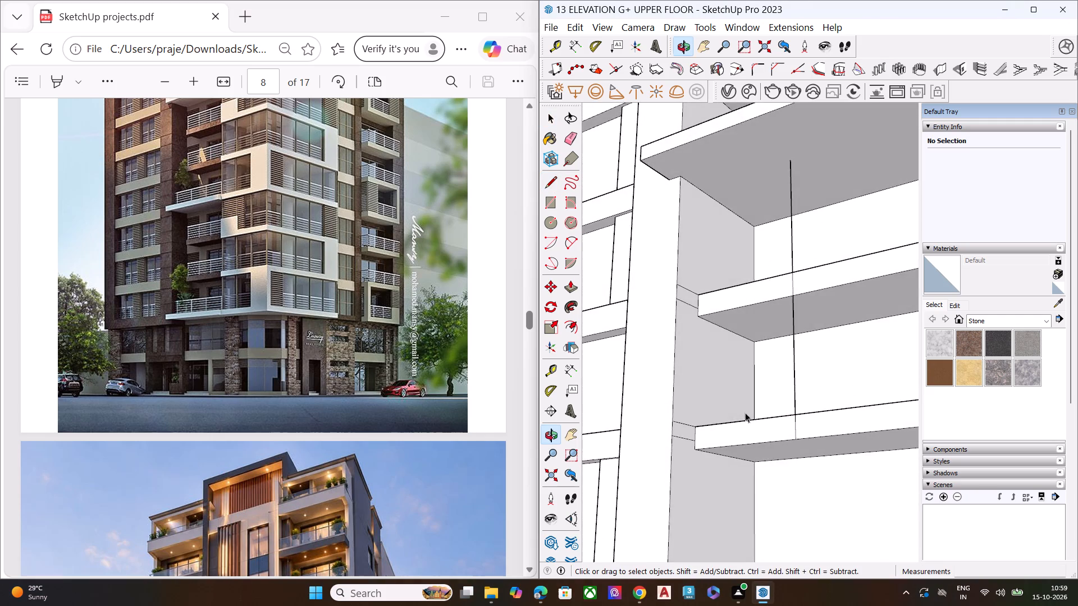
scroll(775, 359, down, 1)
scroll(775, 359, up, 1)
scroll(775, 359, down, 5)
middle_drag(788, 345, 770, 471)
scroll(765, 480, down, 1)
scroll(739, 352, down, 14)
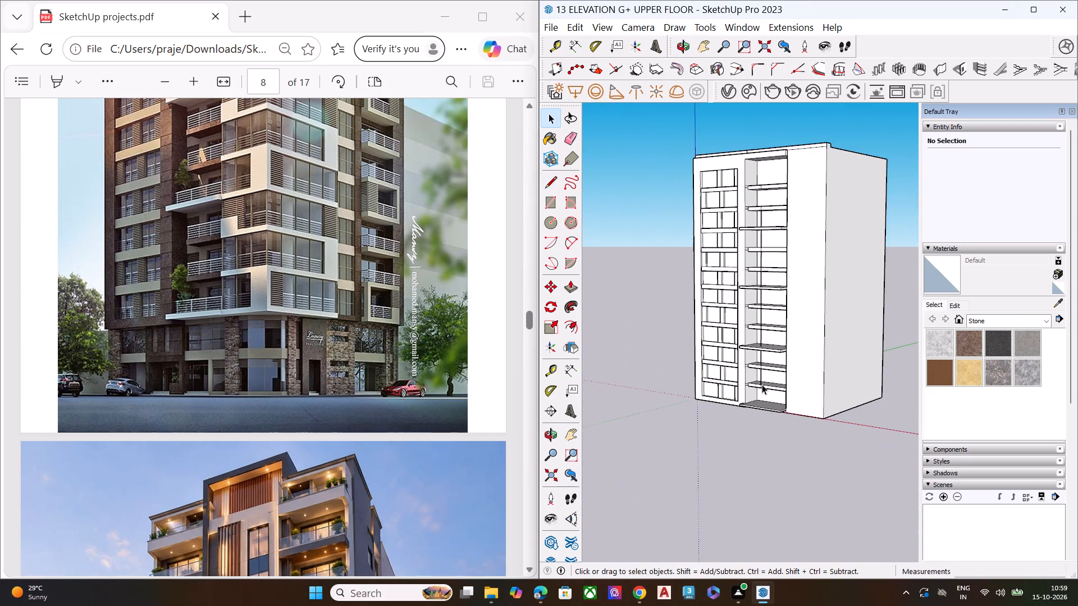
scroll(750, 210, up, 16)
middle_drag(779, 236, 717, 118)
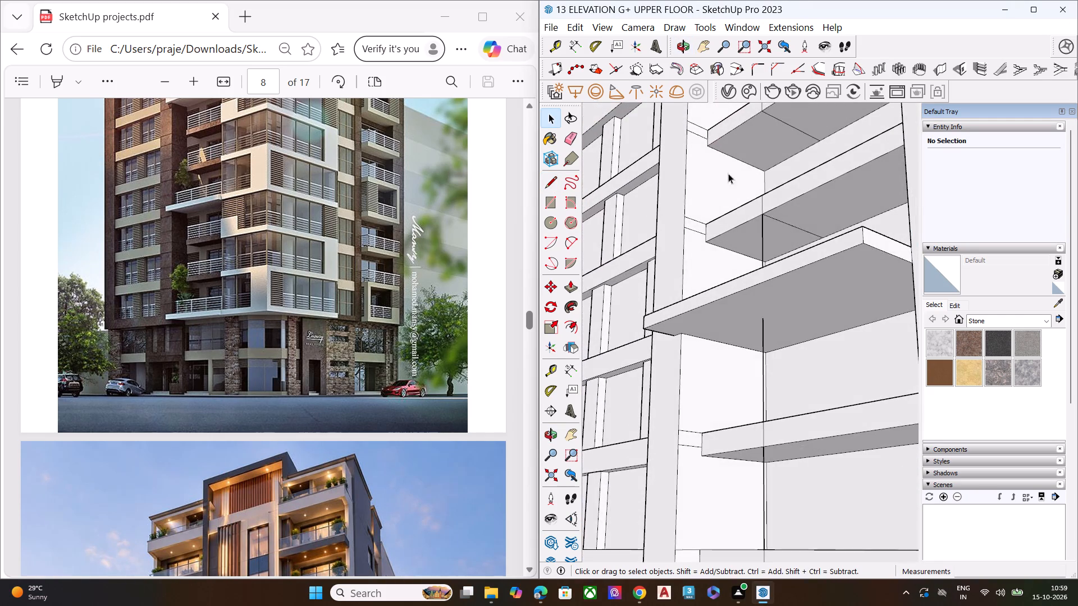
scroll(736, 199, up, 2)
scroll(691, 330, down, 5)
middle_drag(751, 417, 746, 481)
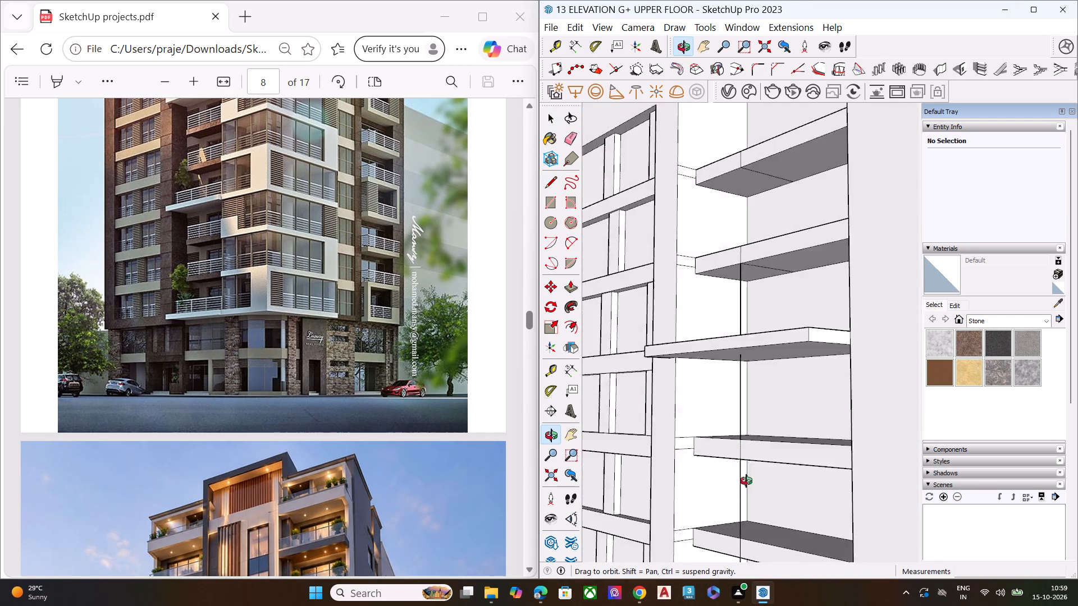
middle_drag(746, 481, 753, 547)
scroll(757, 486, up, 9)
key(l)
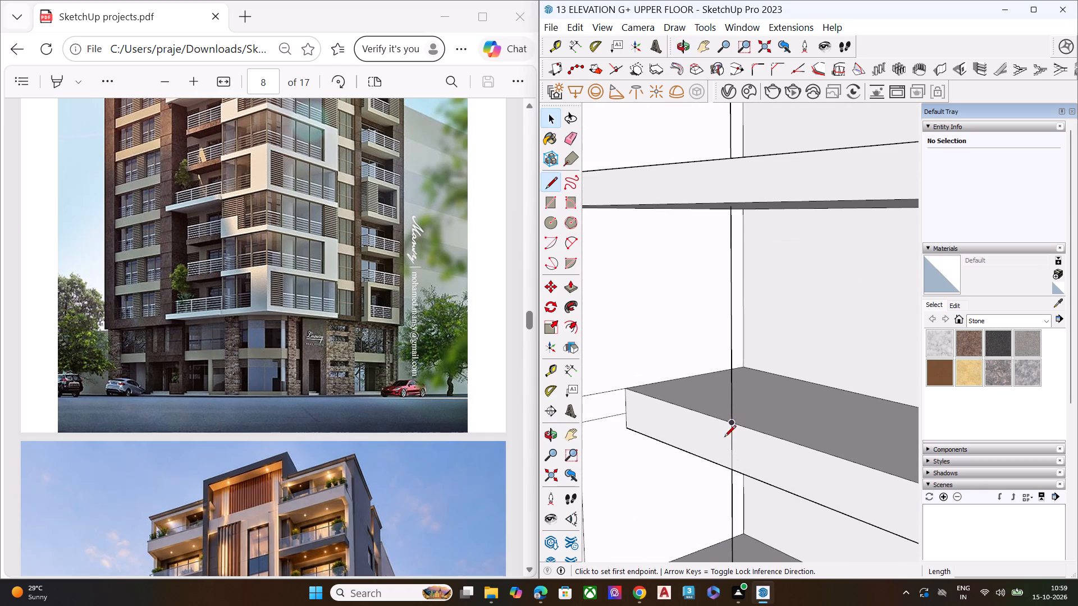
drag(733, 422, 739, 419)
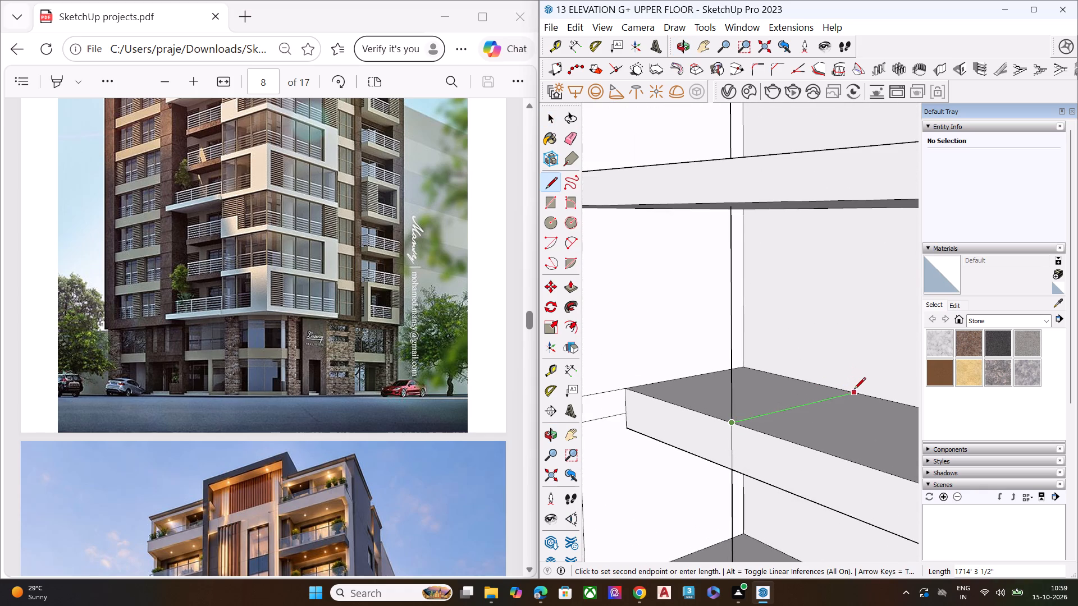
click(855, 390)
Draw a matching line across that slab's underside, from the vertical line at its bottom front edge to the back wall.
middle_drag(716, 441, 761, 163)
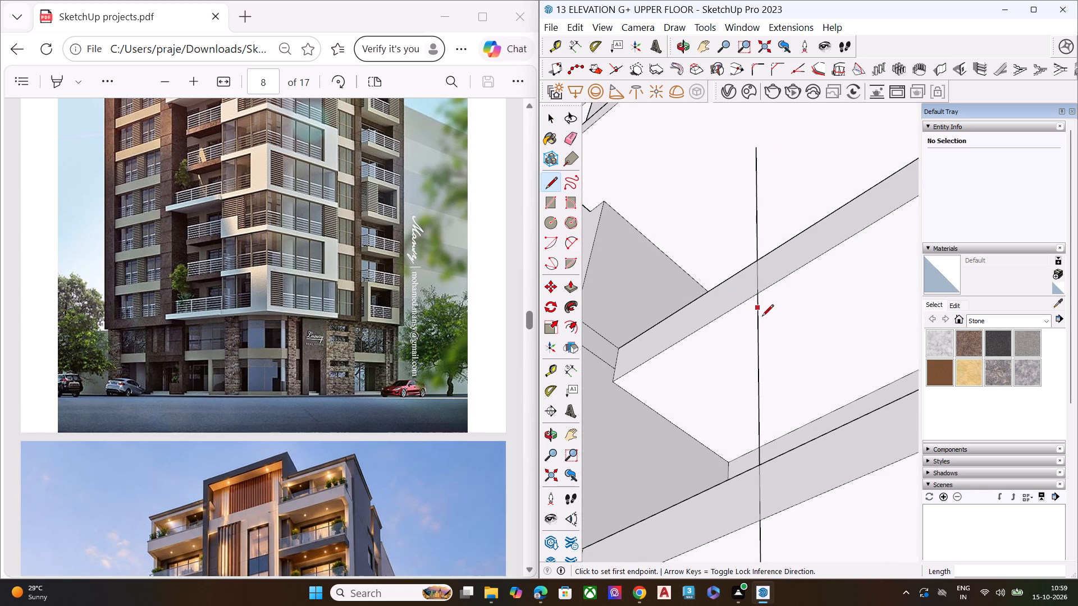
click(757, 293)
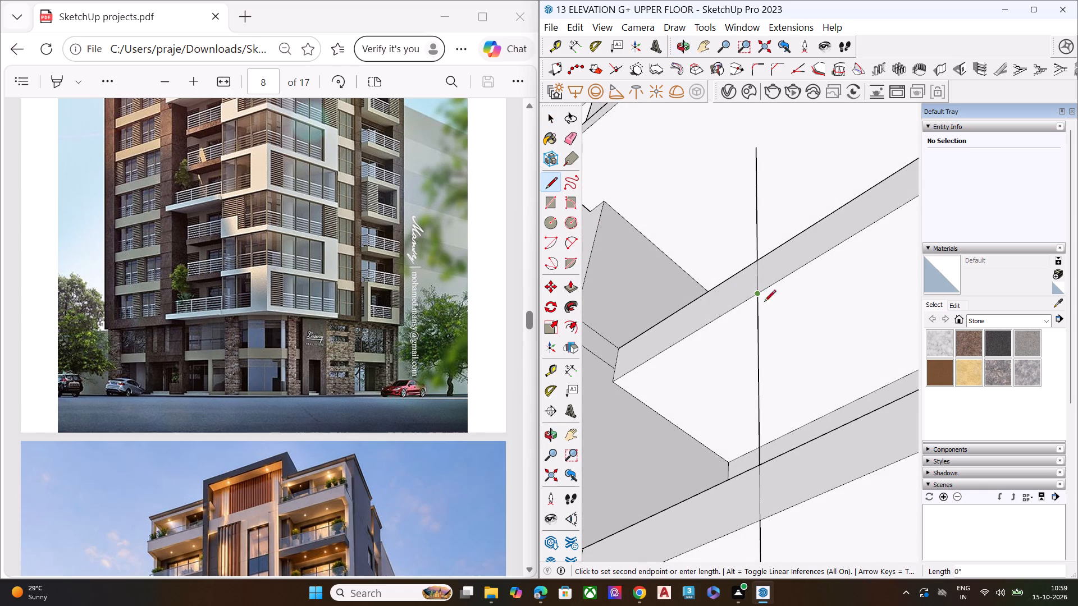
click(868, 392)
Draw a line about 1714' 3" long across the top face of the second slab below the highest projecting balcony, ending at the back wall.
scroll(769, 277, down, 2)
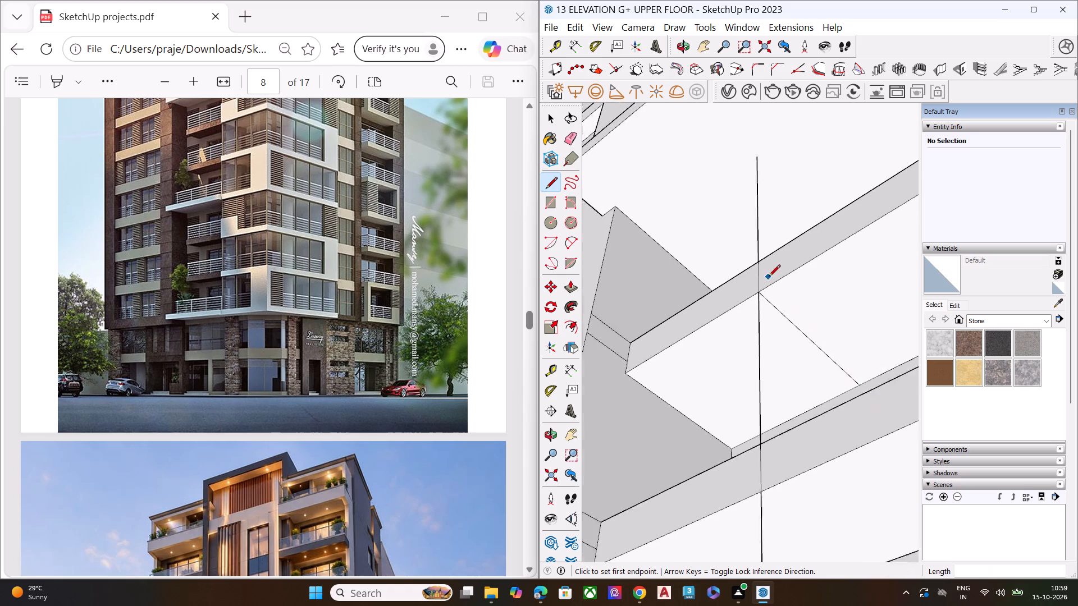
scroll(769, 277, down, 5)
scroll(776, 398, up, 5)
middle_drag(775, 356, 756, 507)
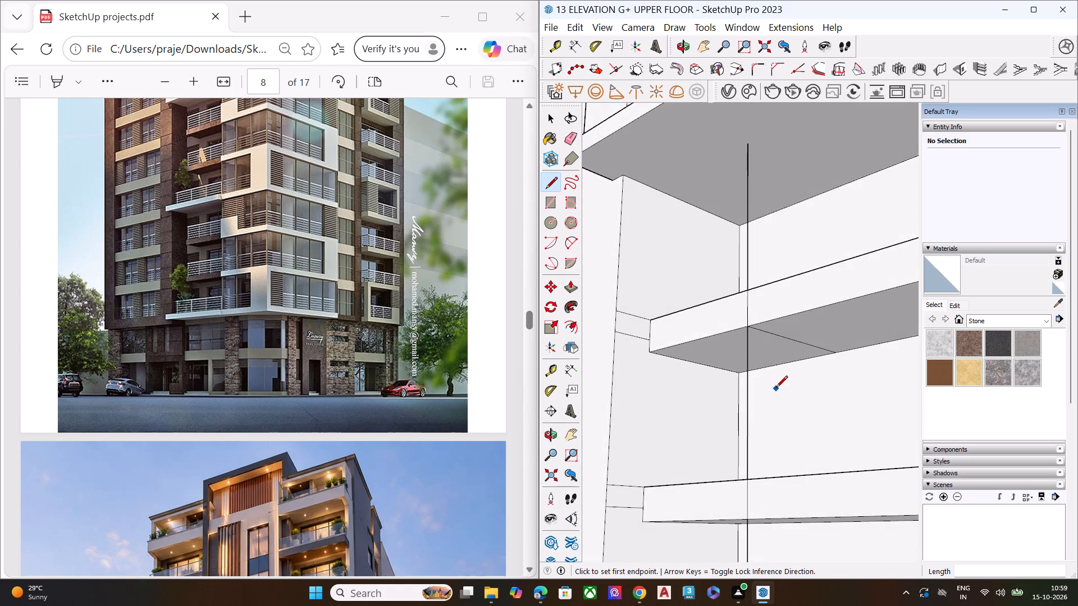
scroll(776, 388, up, 1)
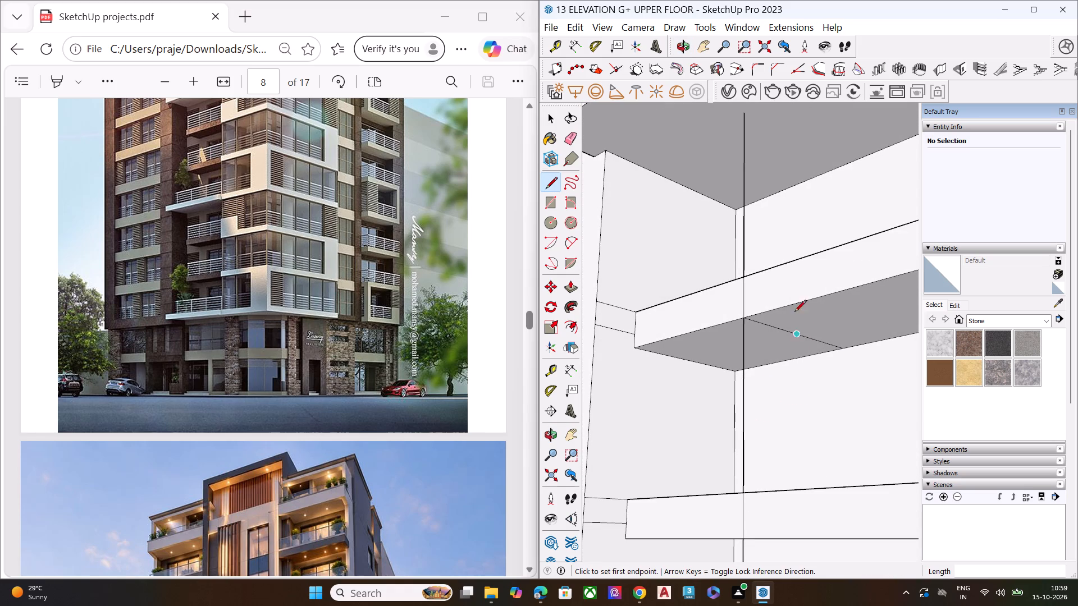
middle_drag(787, 301, 794, 393)
scroll(722, 339, down, 2)
scroll(723, 338, up, 1)
scroll(725, 338, down, 5)
scroll(750, 436, up, 3)
scroll(746, 440, down, 1)
scroll(745, 440, up, 4)
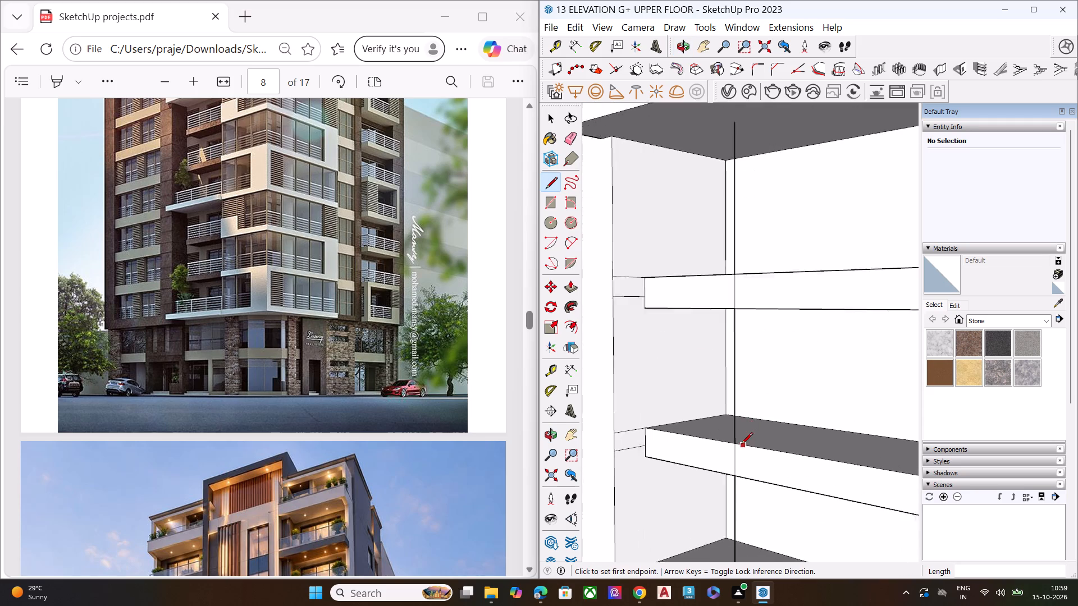
click(731, 446)
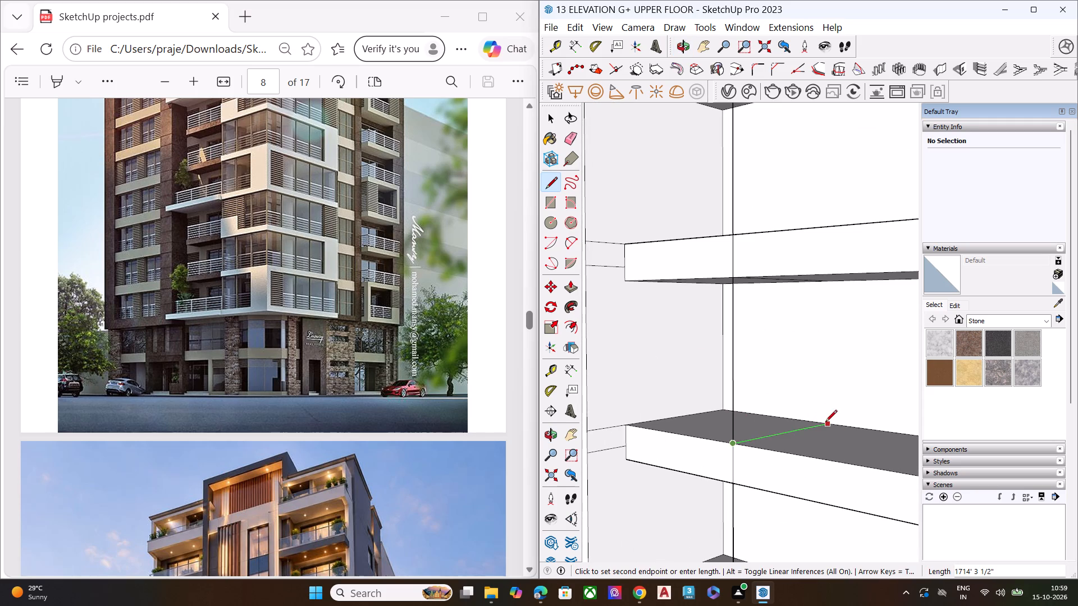
click(830, 424)
Draw a matching line across the underside of the second slab below the highest balcony, from the vertical line to the back wall.
scroll(773, 384, up, 1)
scroll(773, 384, down, 6)
middle_drag(771, 454, 784, 290)
scroll(768, 364, up, 2)
scroll(767, 367, down, 2)
scroll(766, 368, up, 2)
scroll(766, 372, down, 1)
scroll(766, 372, up, 3)
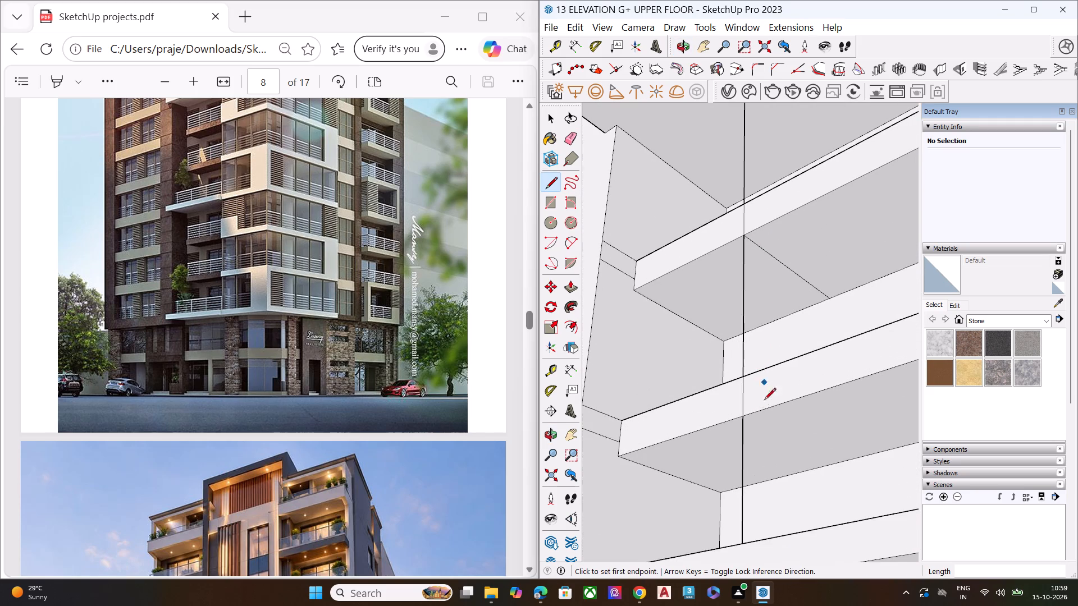
click(743, 415)
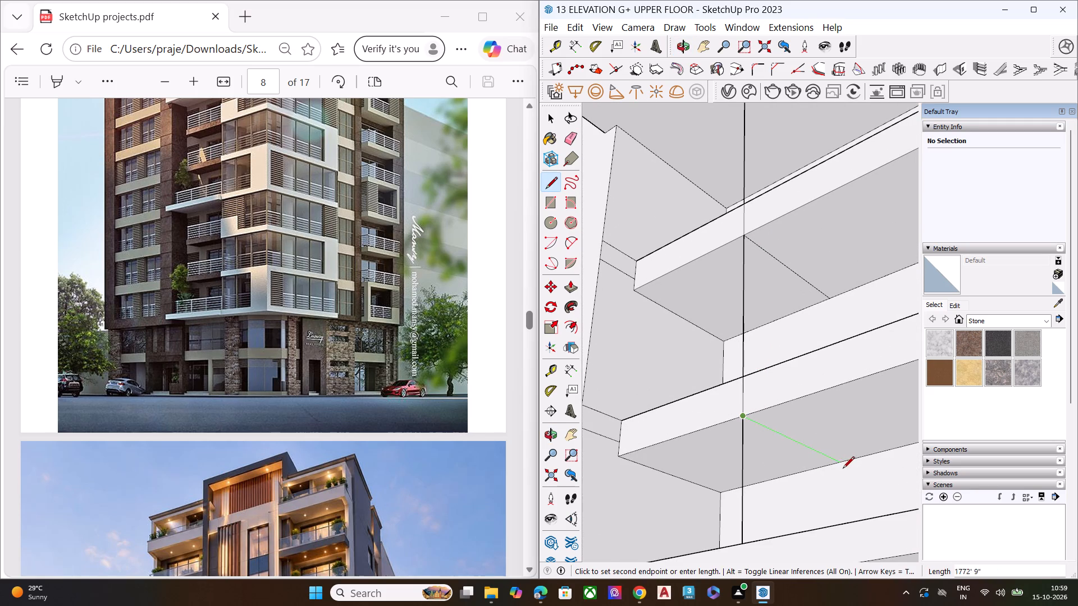
click(843, 458)
Draw a line across the top face of the first slab below the second-highest projecting balcony, from the vertical line to the back wall.
scroll(768, 393, down, 8)
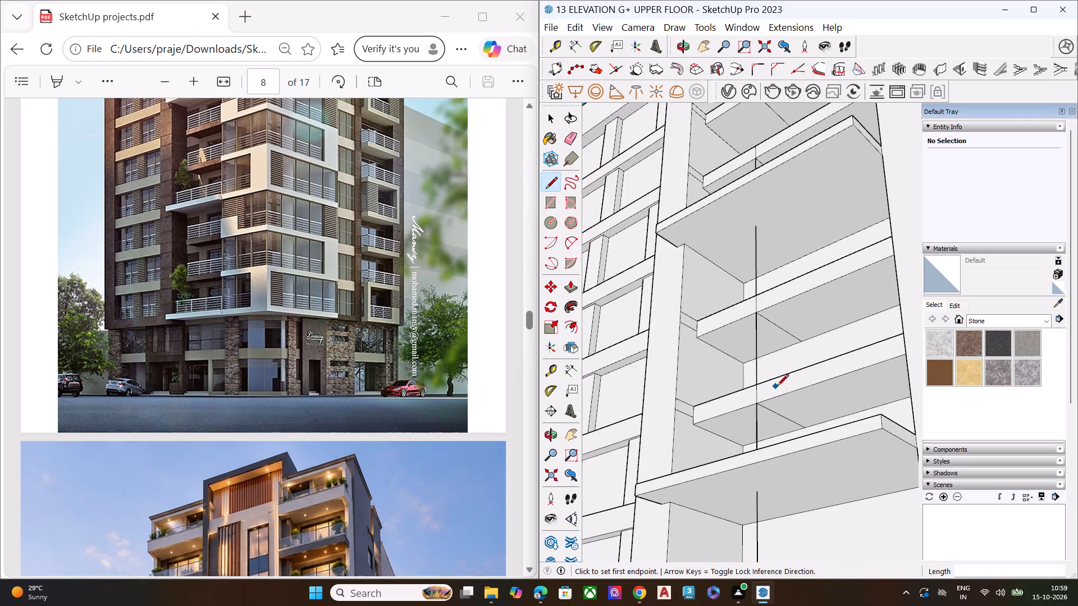
middle_drag(778, 378, 794, 351)
scroll(780, 371, down, 11)
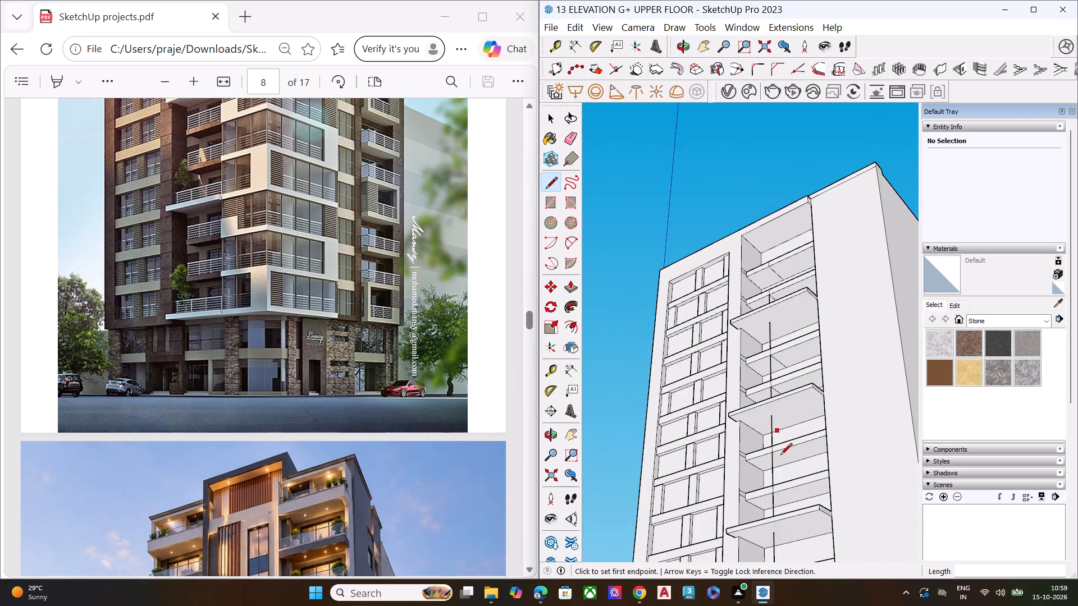
middle_drag(782, 460, 769, 515)
scroll(769, 503, up, 9)
scroll(755, 426, up, 1)
scroll(755, 426, down, 1)
middle_drag(755, 426, 737, 497)
scroll(754, 426, up, 4)
scroll(758, 469, down, 1)
scroll(758, 469, up, 3)
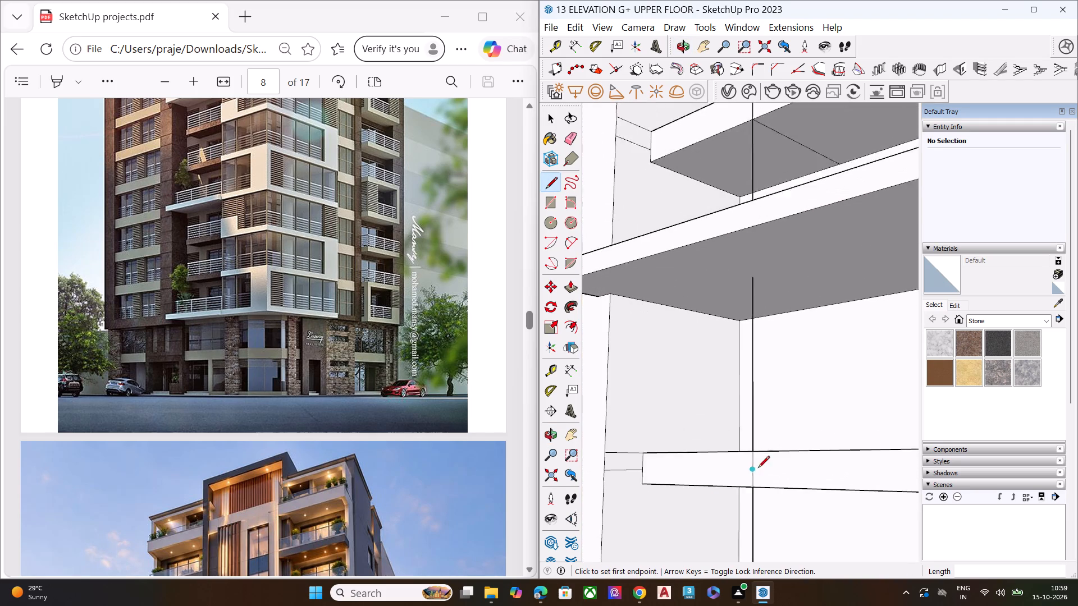
scroll(758, 469, up, 2)
click(751, 449)
middle_drag(814, 435, 799, 530)
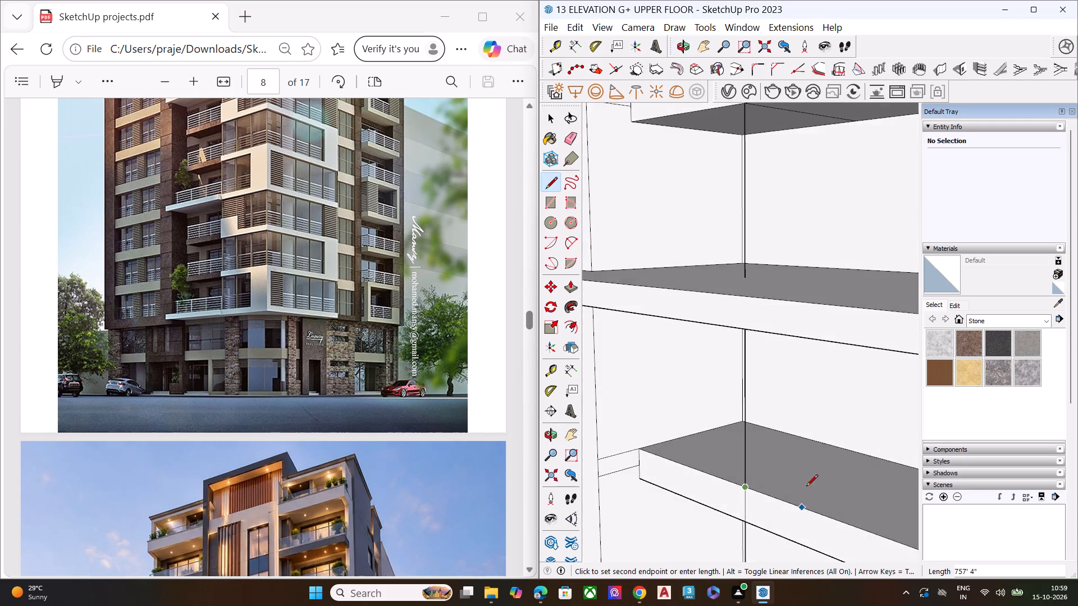
scroll(812, 471, up, 9)
click(888, 436)
Draw a matching line across the underside of the first slab below the second-highest balcony, from the vertical line to the back wall.
scroll(805, 385, down, 8)
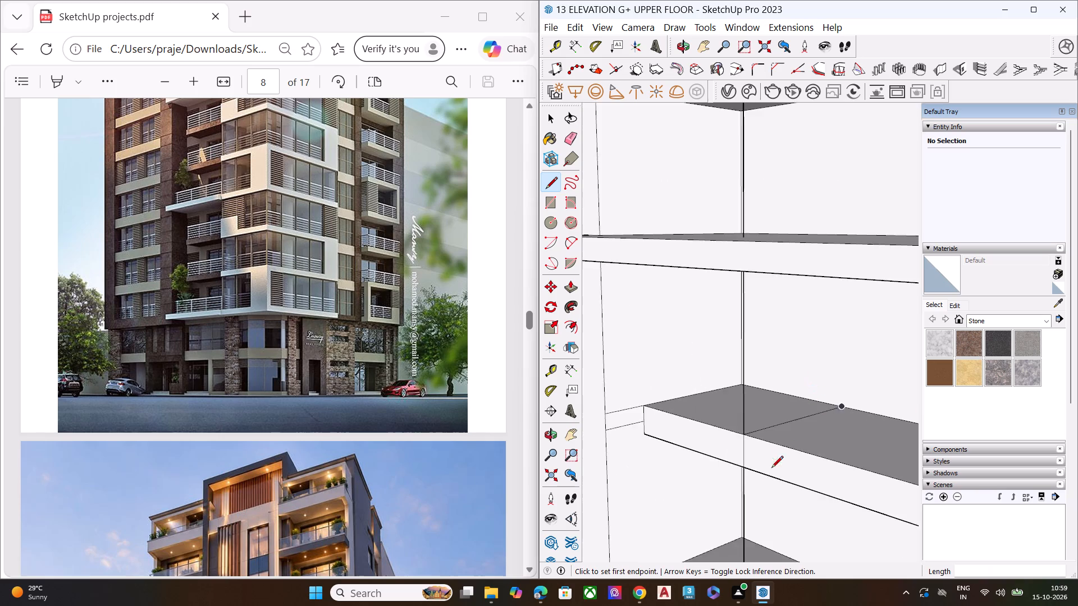
middle_drag(765, 478, 759, 282)
scroll(744, 384, up, 3)
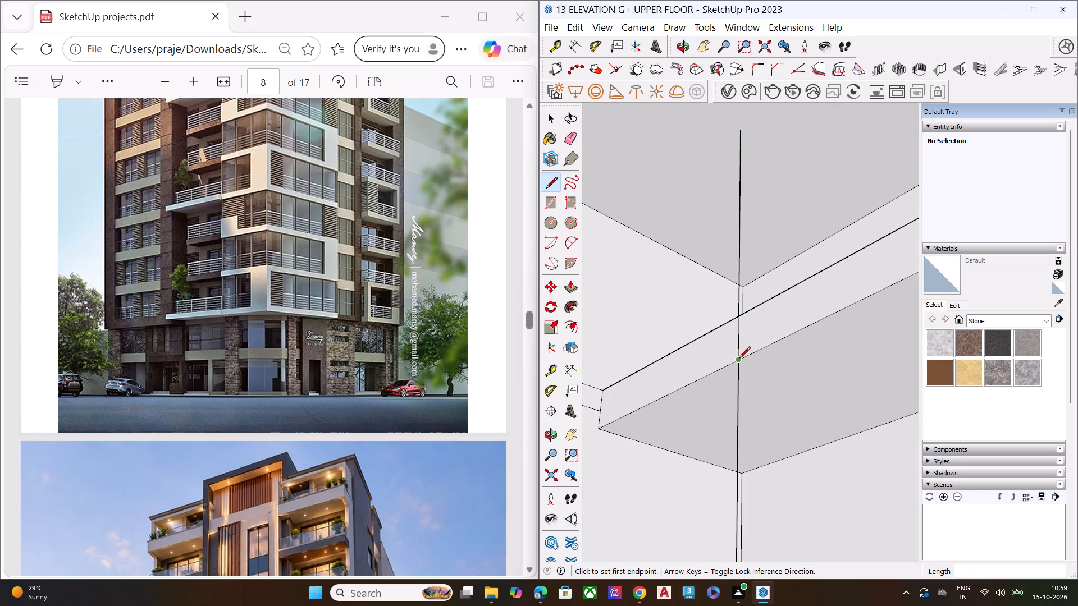
click(739, 359)
click(887, 418)
Draw a line about 1714' 3" long across the top face of the second slab below the second-highest balcony, ending at the back wall.
scroll(803, 391, down, 5)
scroll(803, 391, up, 1)
scroll(803, 391, down, 2)
scroll(842, 342, down, 7)
scroll(787, 456, up, 3)
scroll(787, 456, down, 1)
scroll(787, 456, up, 1)
scroll(787, 456, down, 2)
scroll(787, 456, up, 4)
middle_drag(794, 414, 769, 493)
scroll(769, 493, up, 4)
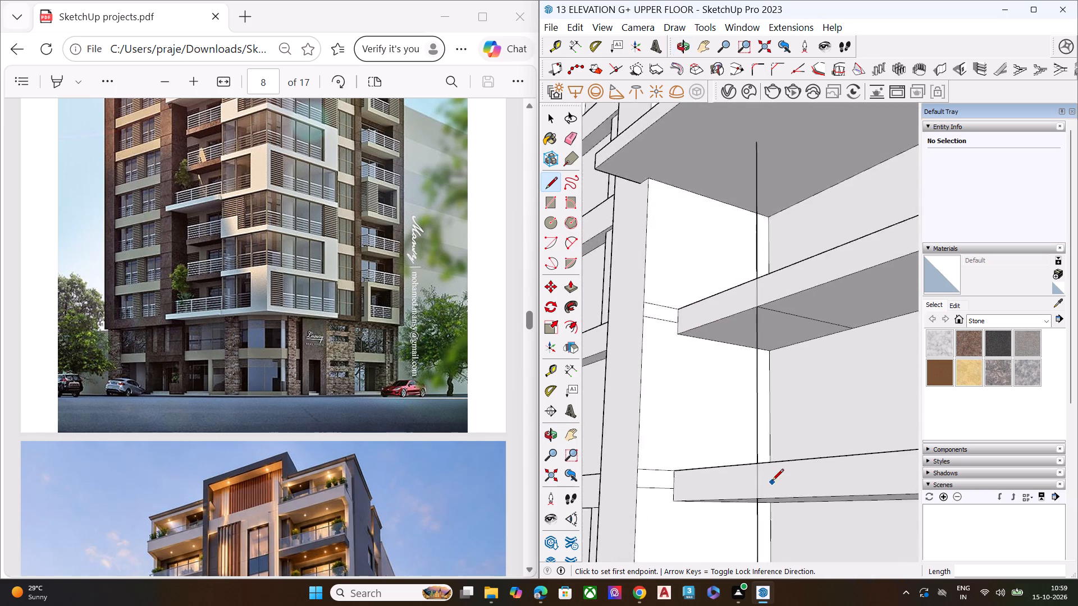
scroll(772, 481, up, 5)
click(749, 447)
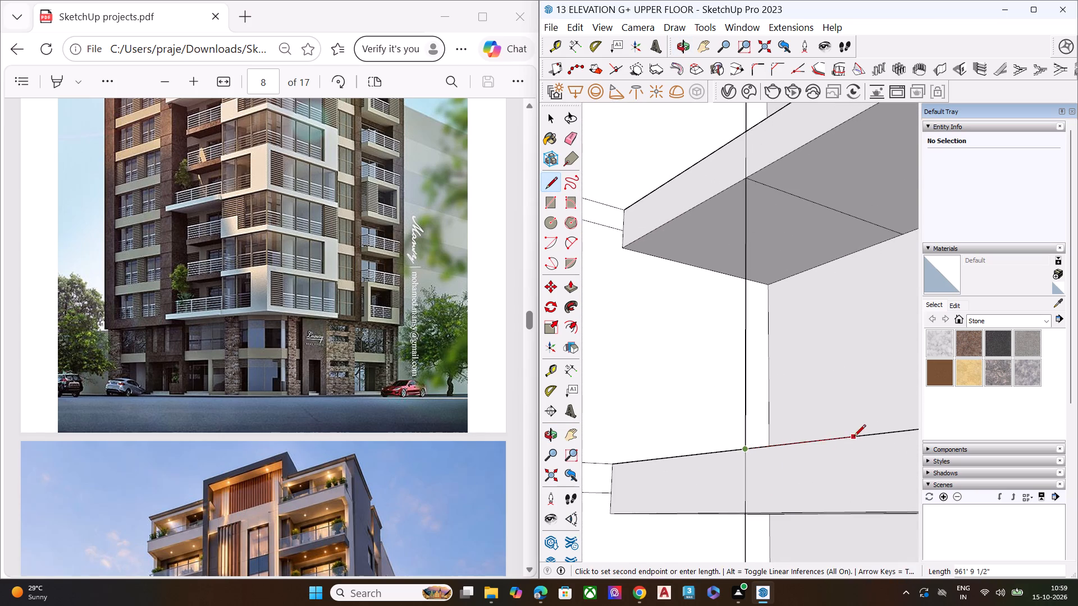
middle_drag(854, 437, 830, 530)
scroll(732, 464, down, 6)
scroll(740, 470, up, 1)
scroll(741, 471, down, 3)
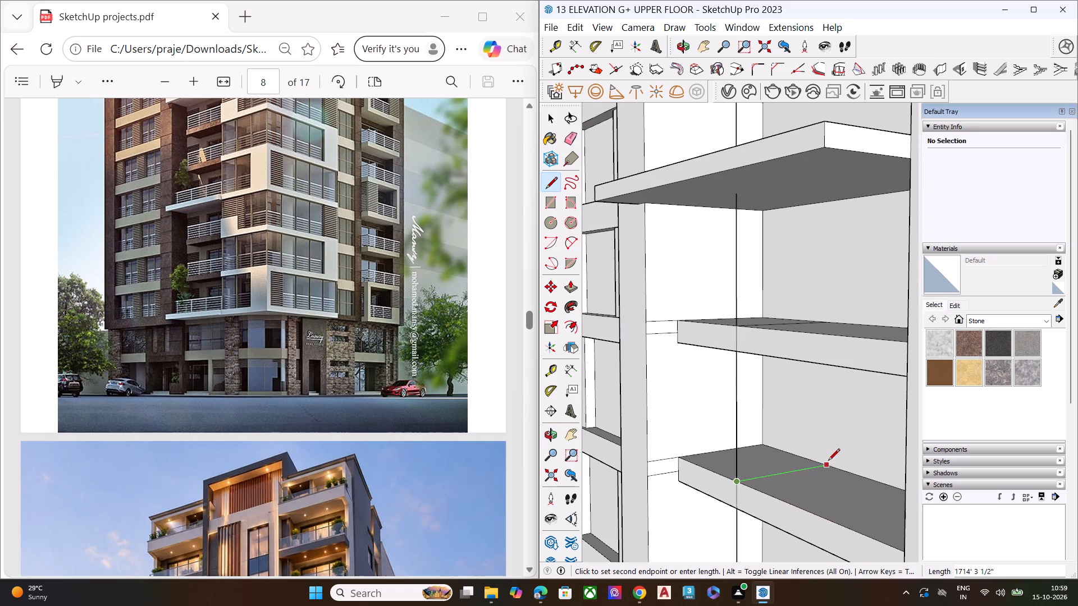
click(828, 462)
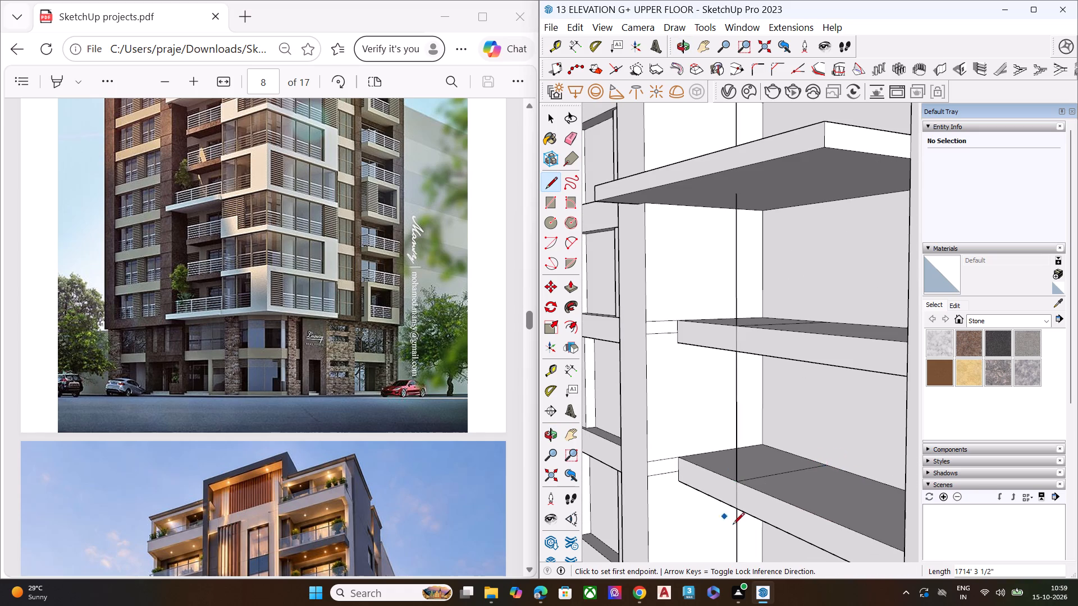
Draw a matching line across the underside of the second slab below the second-highest balcony, from the vertical line to the back wall.
middle_drag(736, 512, 775, 281)
scroll(753, 365, up, 5)
click(749, 415)
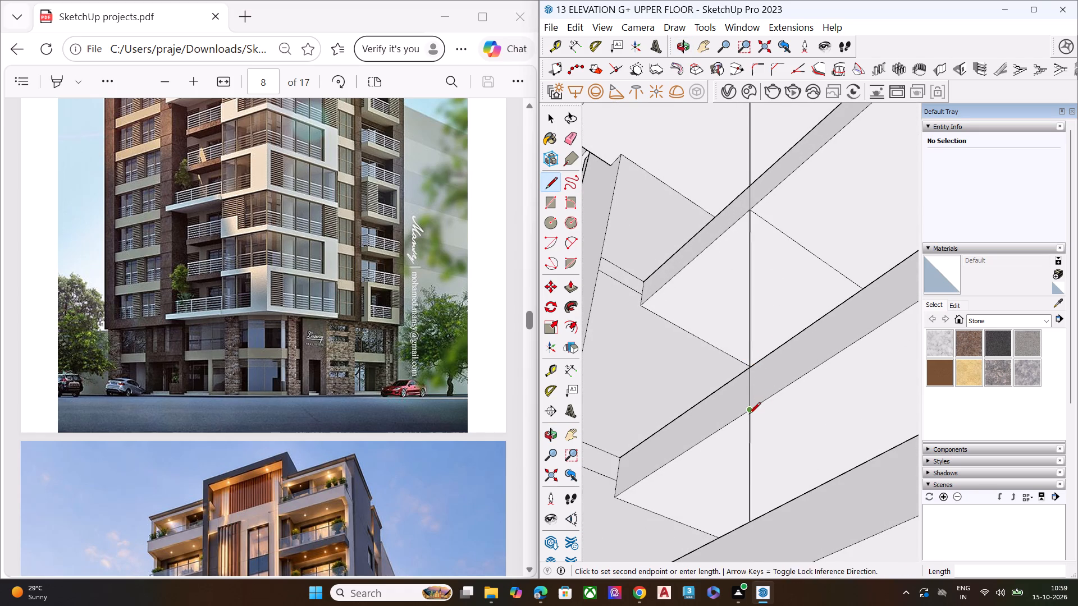
click(748, 411)
scroll(804, 447, down, 4)
middle_drag(803, 447, 819, 525)
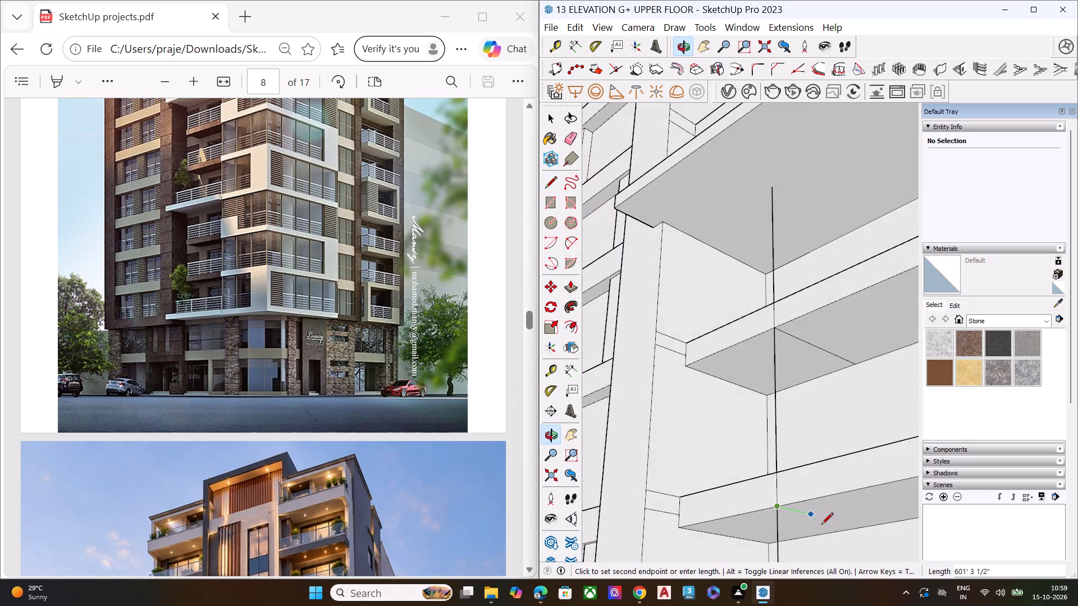
scroll(842, 516, up, 4)
click(875, 531)
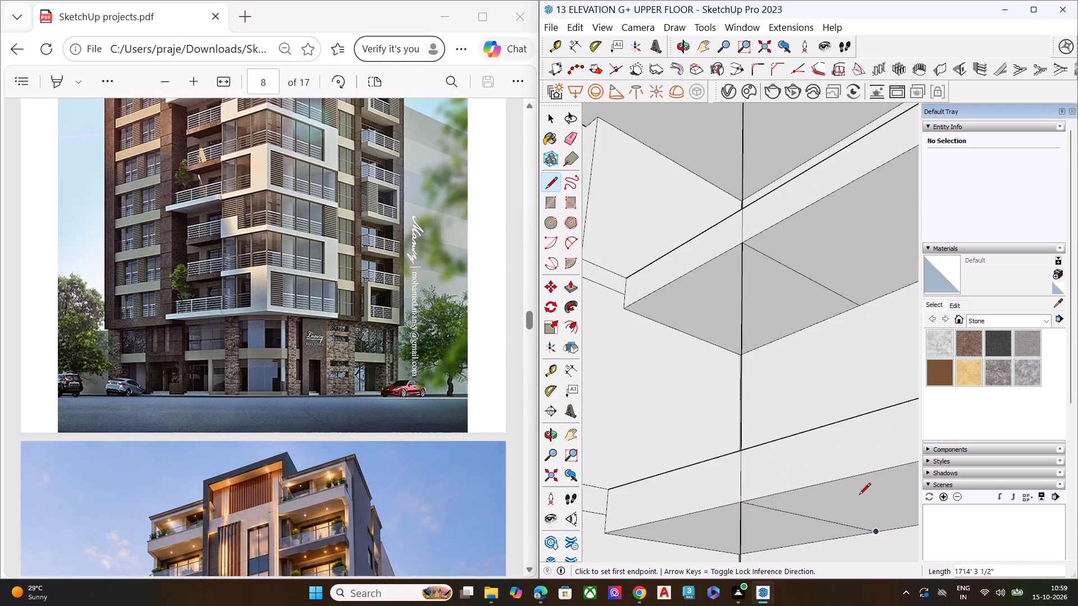
Draw a line about 1714' 3" long across the top face of the first slab below the third-highest balcony, ending at the back wall.
scroll(750, 397, down, 4)
scroll(750, 397, up, 1)
scroll(750, 397, down, 2)
scroll(738, 353, down, 5)
scroll(738, 424, up, 2)
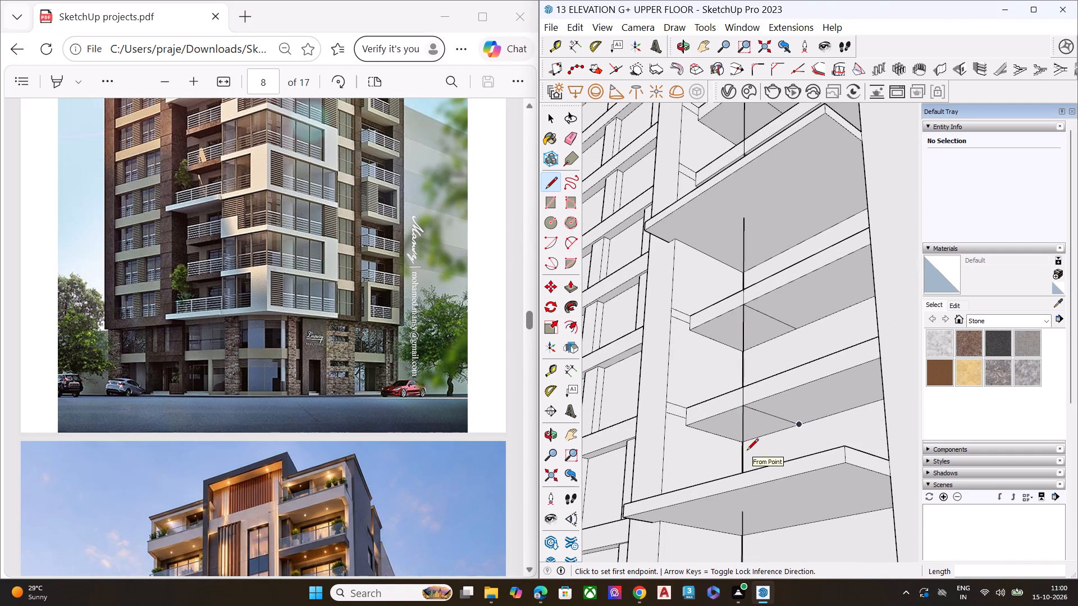
middle_drag(766, 347, 766, 347)
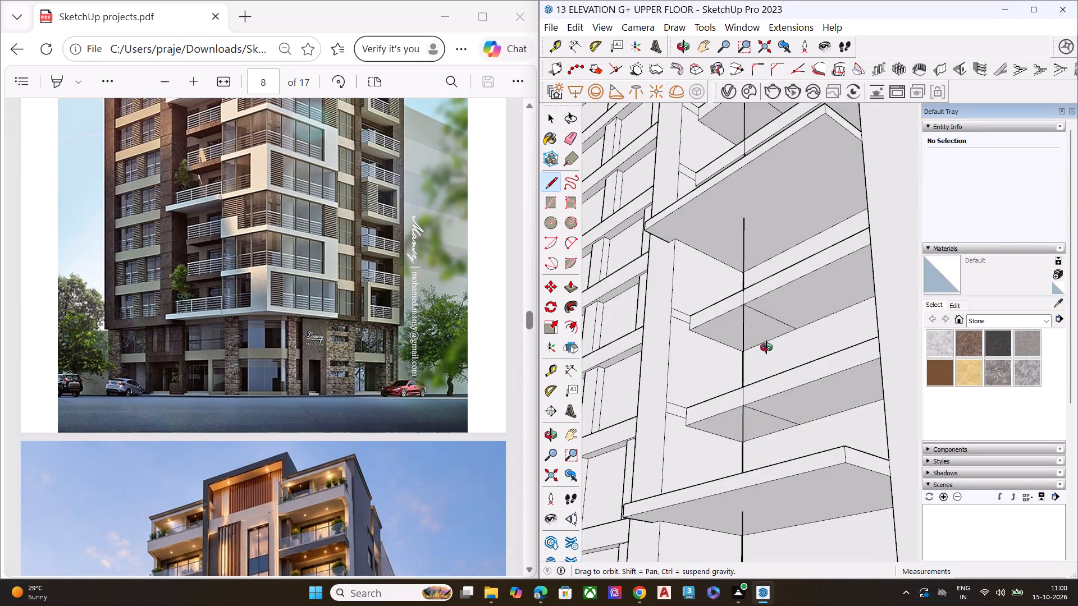
middle_drag(766, 347, 758, 420)
scroll(697, 398, down, 13)
scroll(736, 494, up, 2)
scroll(736, 495, down, 2)
scroll(736, 495, up, 6)
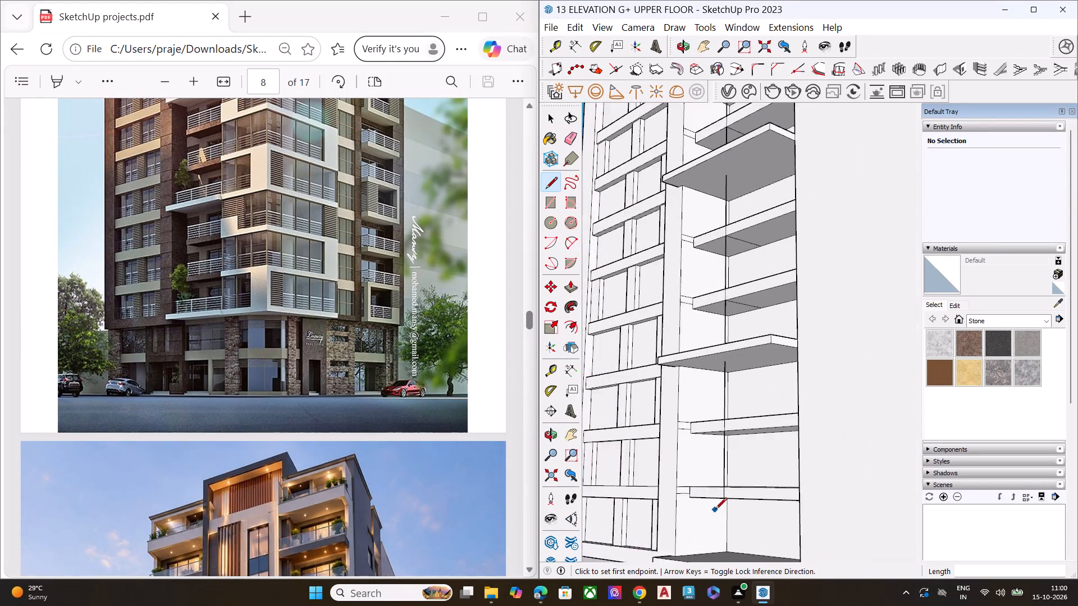
scroll(715, 510, up, 3)
scroll(725, 430, up, 1)
scroll(725, 429, down, 1)
scroll(725, 428, up, 1)
scroll(725, 428, down, 2)
scroll(725, 428, up, 14)
middle_drag(725, 402, 729, 428)
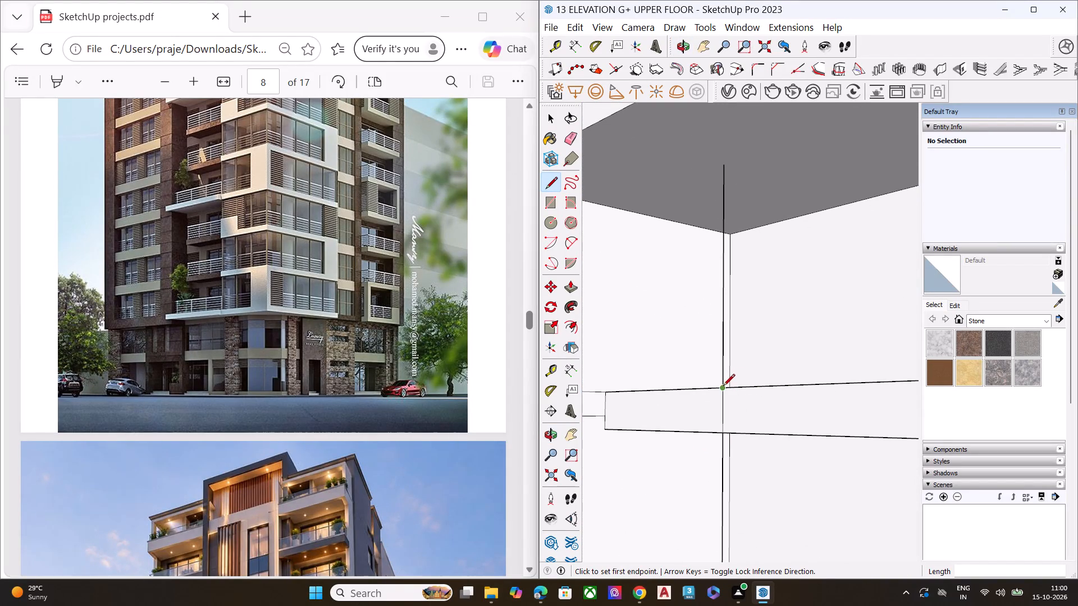
click(723, 387)
middle_drag(752, 373, 742, 474)
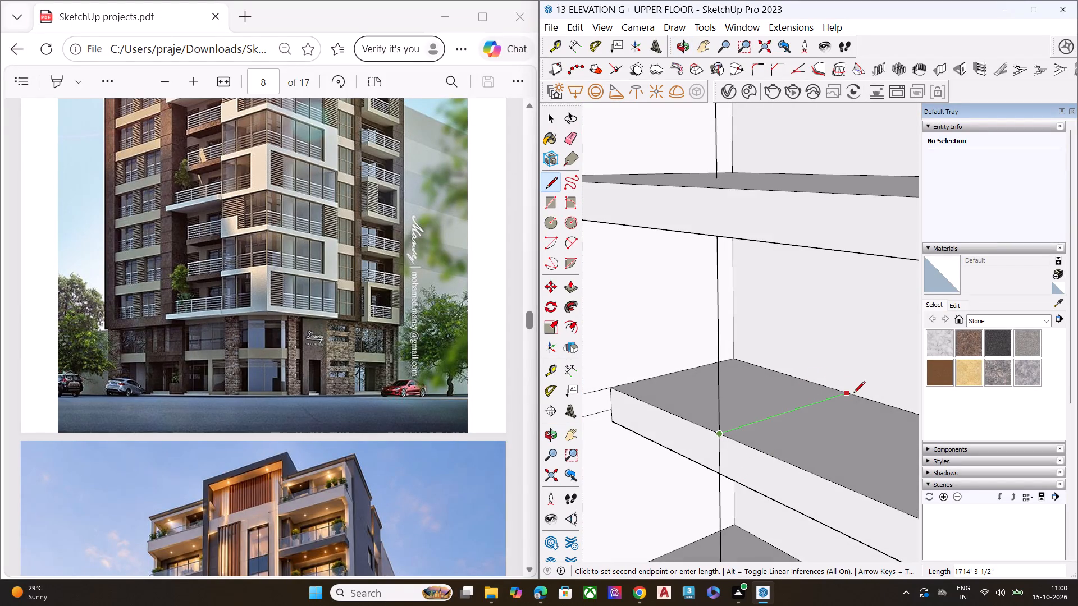
click(844, 392)
Draw a matching line across the underside of the first slab below the third-highest balcony, from the vertical line to the back wall.
scroll(741, 391, down, 6)
scroll(745, 459, up, 1)
middle_drag(745, 459, 753, 258)
scroll(736, 338, up, 7)
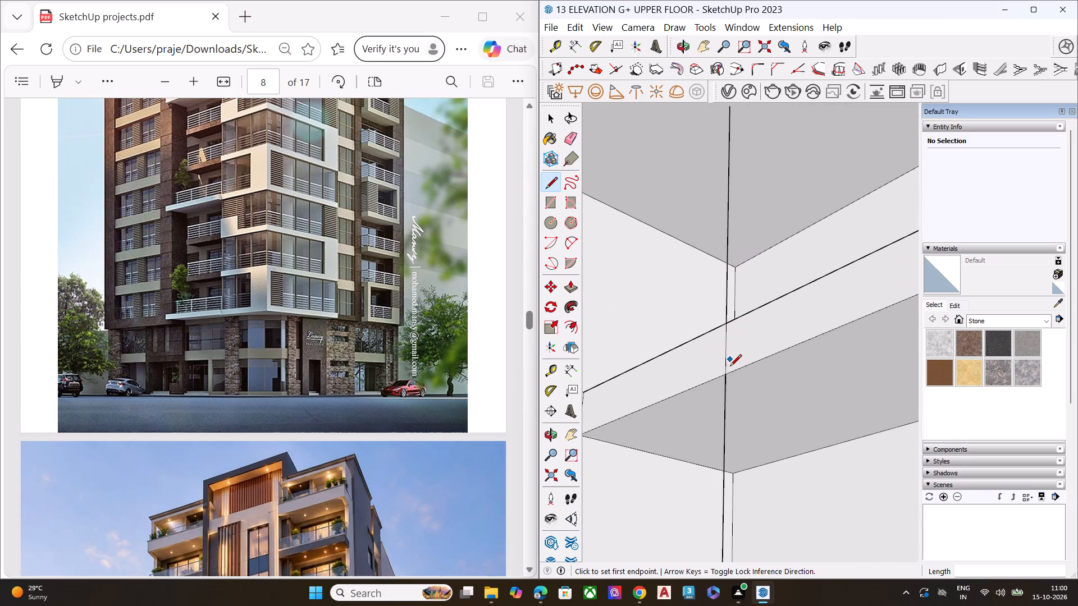
click(728, 374)
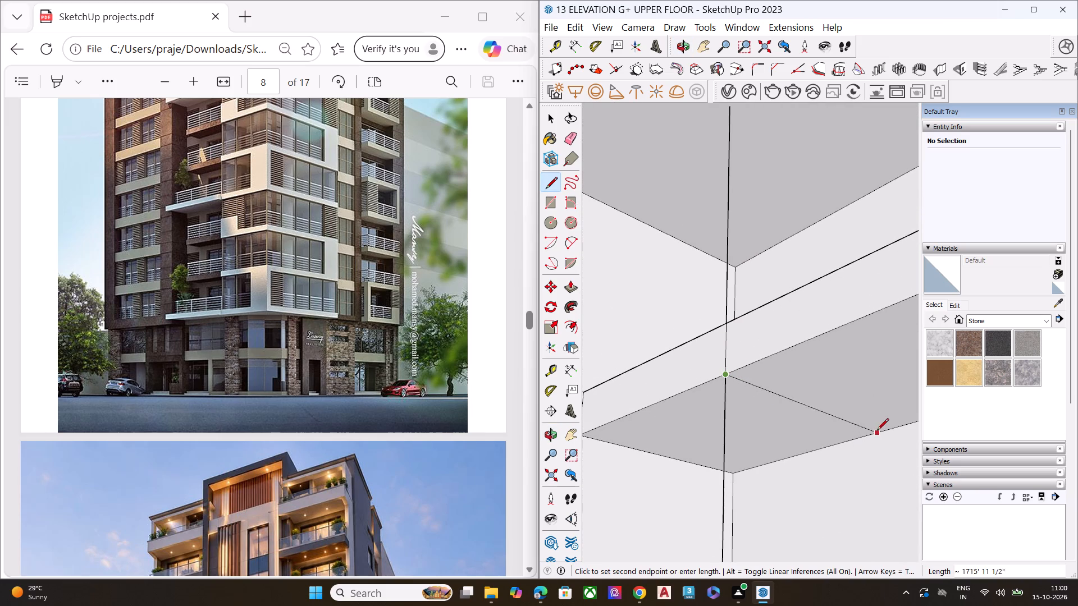
click(883, 431)
Draw a line across the top face of the second slab below the third-highest balcony, from the vertical line to the back wall.
scroll(748, 322, down, 1)
scroll(748, 322, up, 3)
scroll(748, 322, down, 8)
scroll(743, 322, up, 1)
scroll(743, 322, down, 1)
scroll(742, 322, up, 1)
scroll(742, 322, down, 4)
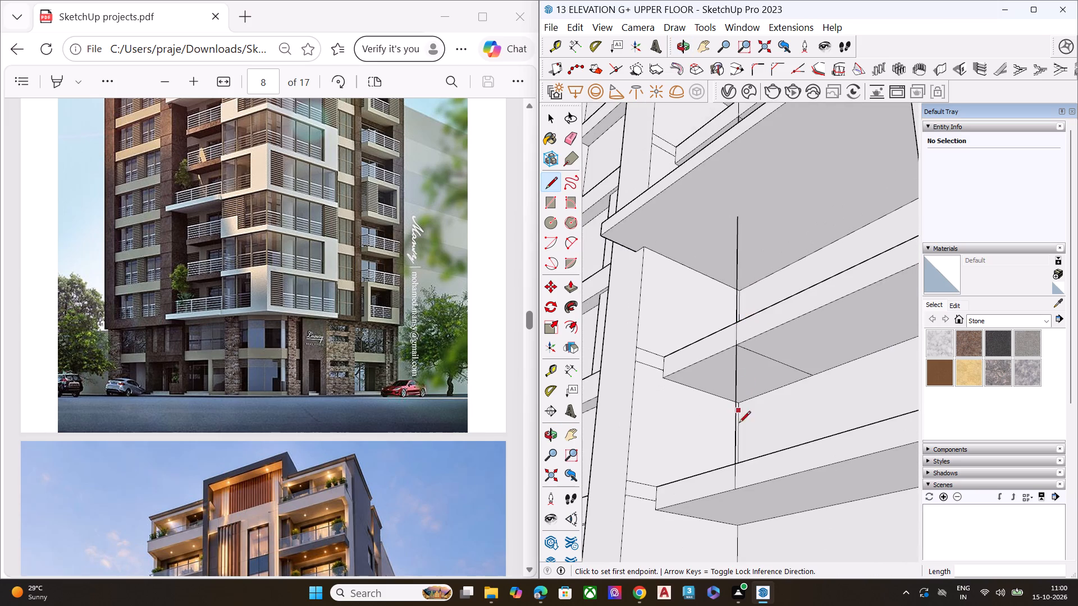
scroll(729, 475, up, 3)
click(736, 462)
middle_drag(780, 378, 765, 534)
scroll(766, 535, up, 7)
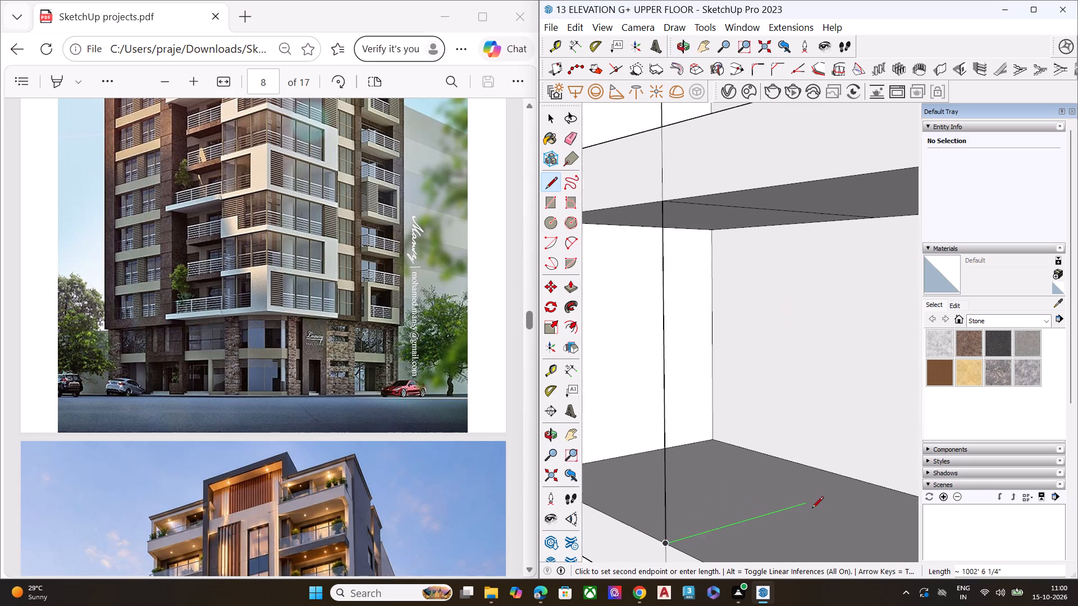
click(877, 480)
Draw a matching line across the underside of the second slab below the third-highest balcony, from the vertical line to the back wall.
scroll(768, 385, down, 10)
middle_drag(758, 466, 756, 396)
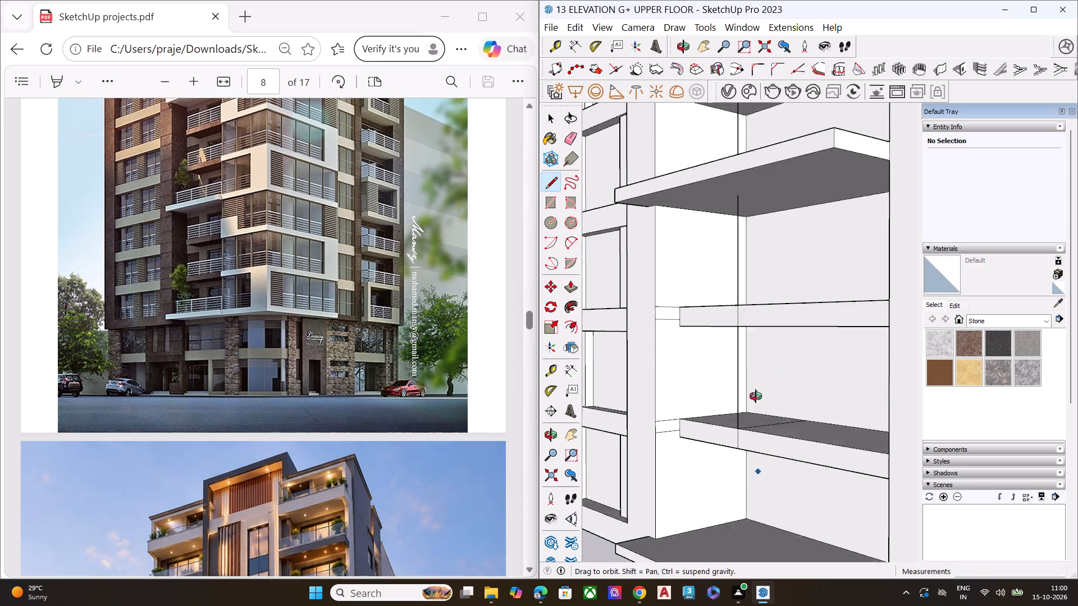
middle_drag(756, 396, 774, 258)
scroll(733, 356, up, 6)
click(749, 408)
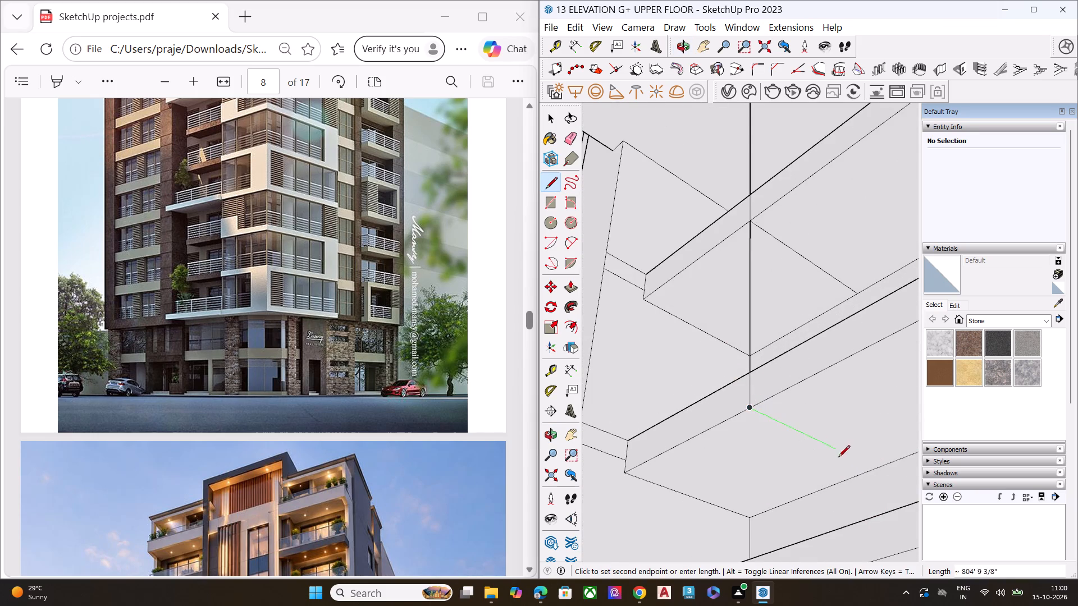
click(881, 467)
Delete the vertical line segments between the two slabs below the third-highest balcony and passing through that balcony.
key(space)
scroll(740, 407, down, 3)
scroll(740, 407, up, 1)
scroll(740, 407, down, 2)
scroll(742, 408, up, 1)
middle_drag(738, 367, 707, 571)
click(730, 430)
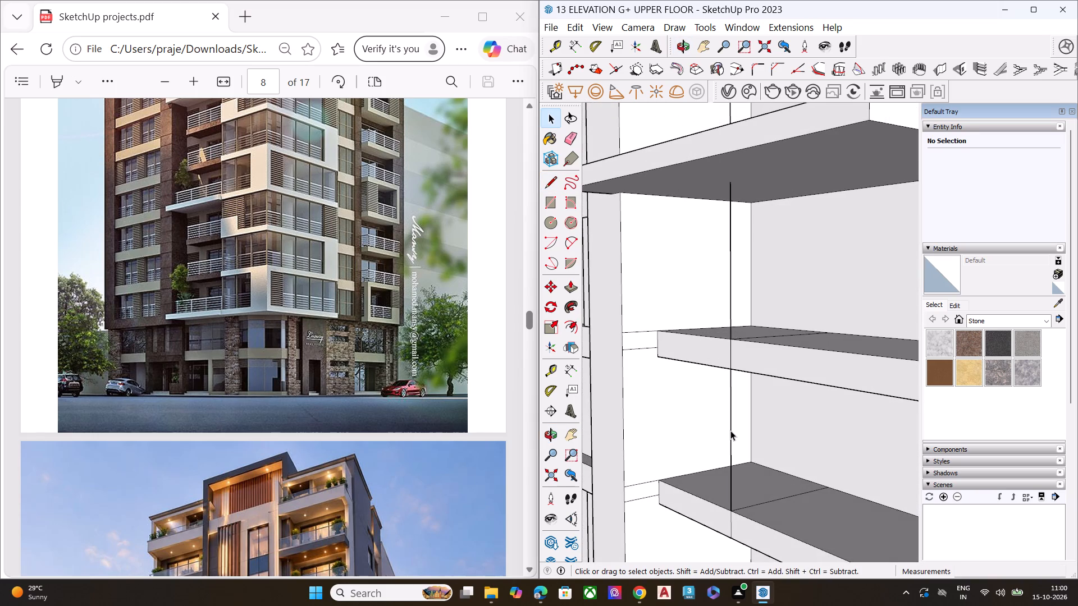
key(Delete)
click(729, 274)
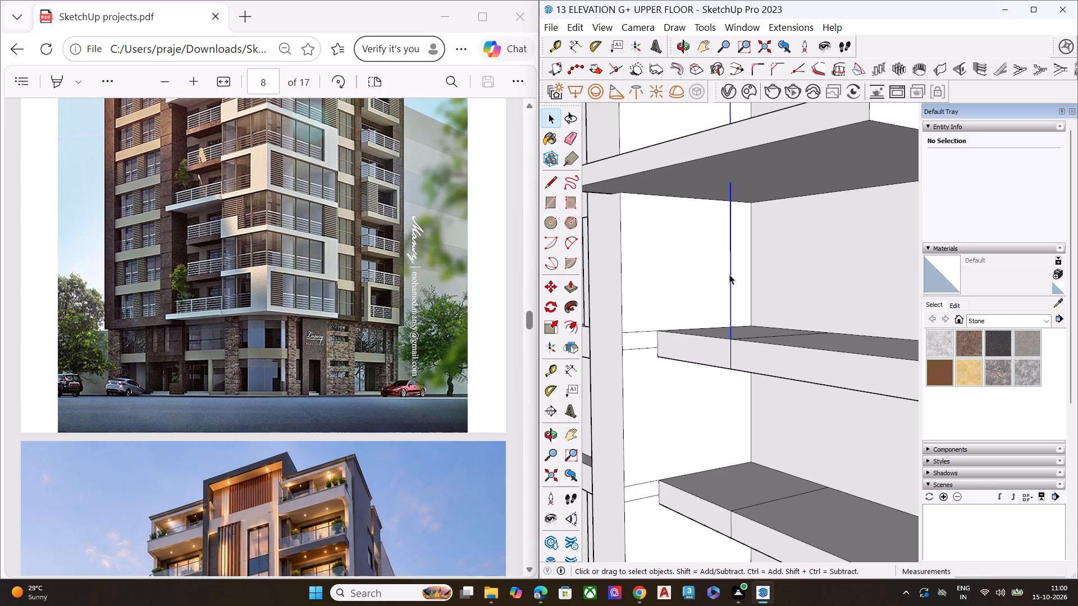
key(Delete)
Delete the vertical line segments between the two slabs below the second-highest balcony and passing through that balcony.
scroll(729, 279, down, 6)
scroll(721, 326, down, 4)
scroll(721, 330, up, 1)
scroll(722, 336, down, 3)
middle_drag(725, 355, 738, 368)
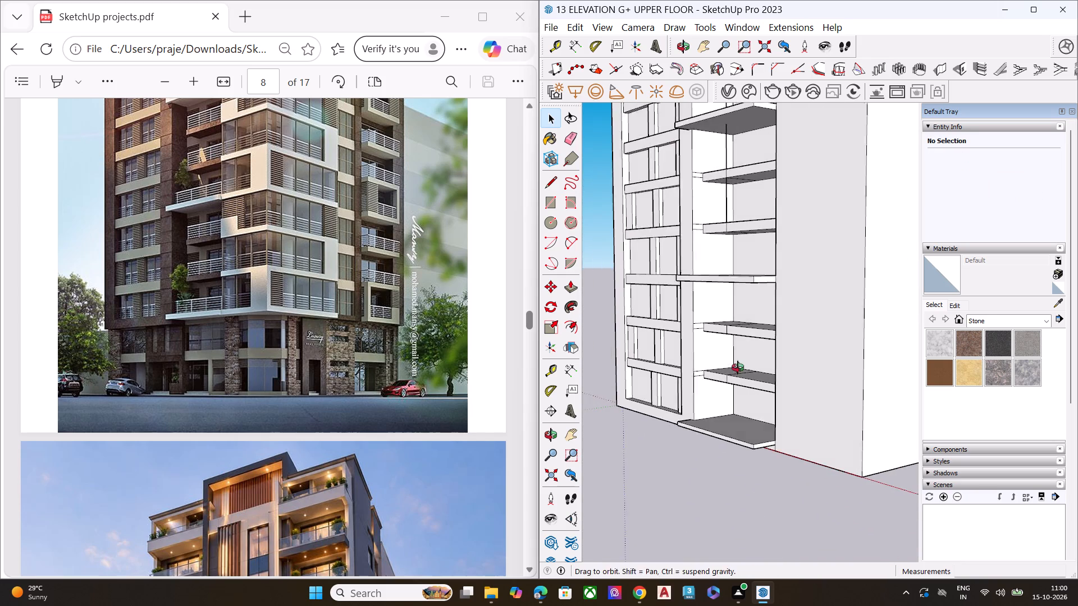
middle_drag(738, 368, 752, 380)
scroll(736, 217, up, 7)
click(724, 204)
key(Delete)
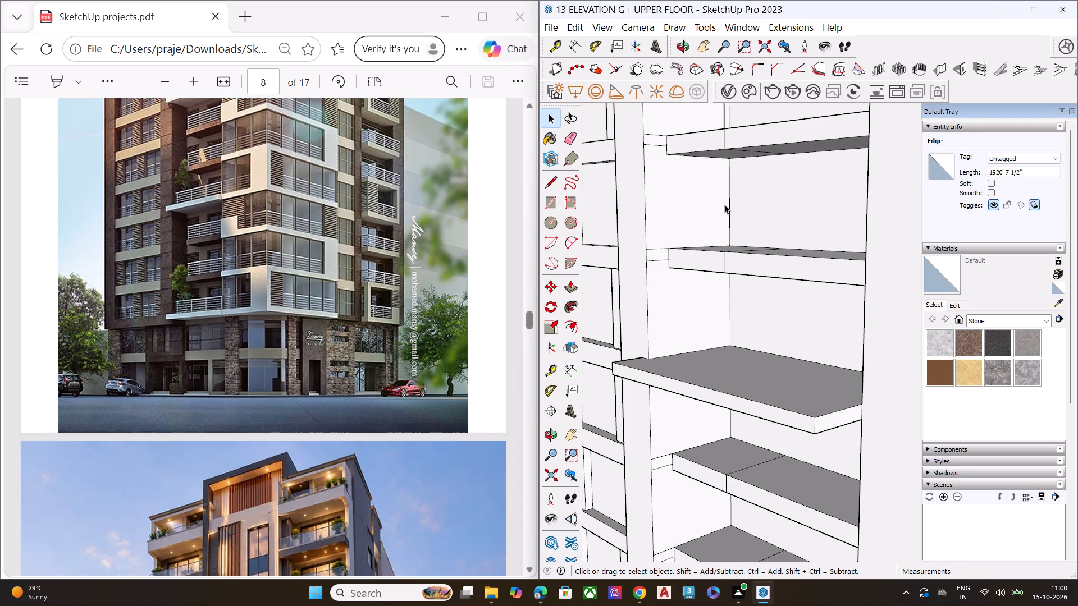
scroll(726, 259, down, 3)
scroll(726, 285, up, 1)
scroll(725, 294, down, 10)
scroll(722, 162, up, 3)
scroll(721, 155, down, 1)
scroll(721, 153, up, 6)
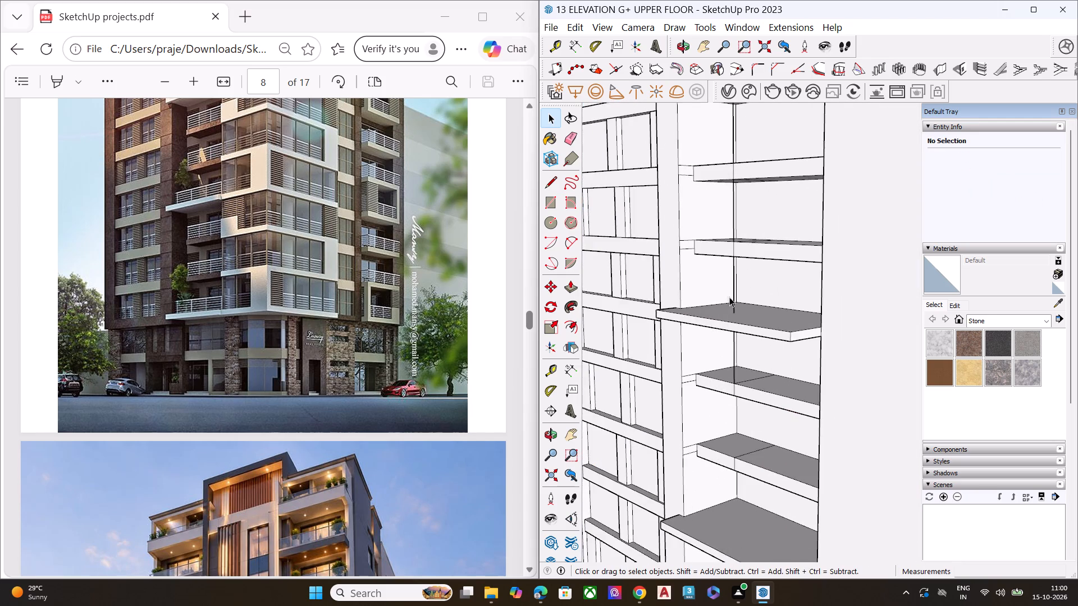
scroll(730, 299, up, 3)
middle_drag(732, 299, 781, 205)
scroll(742, 322, up, 5)
click(746, 323)
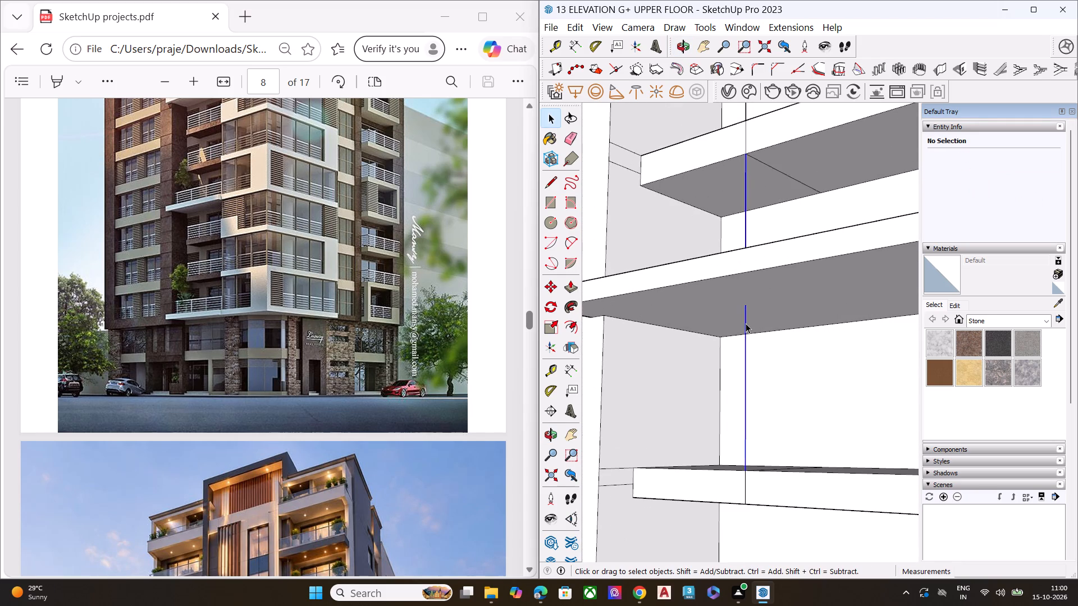
key(Delete)
Delete the vertical line segment passing through the highest balcony, between the slabs directly above and below it.
scroll(739, 325, down, 11)
scroll(725, 346, up, 1)
scroll(725, 347, down, 3)
scroll(743, 157, up, 2)
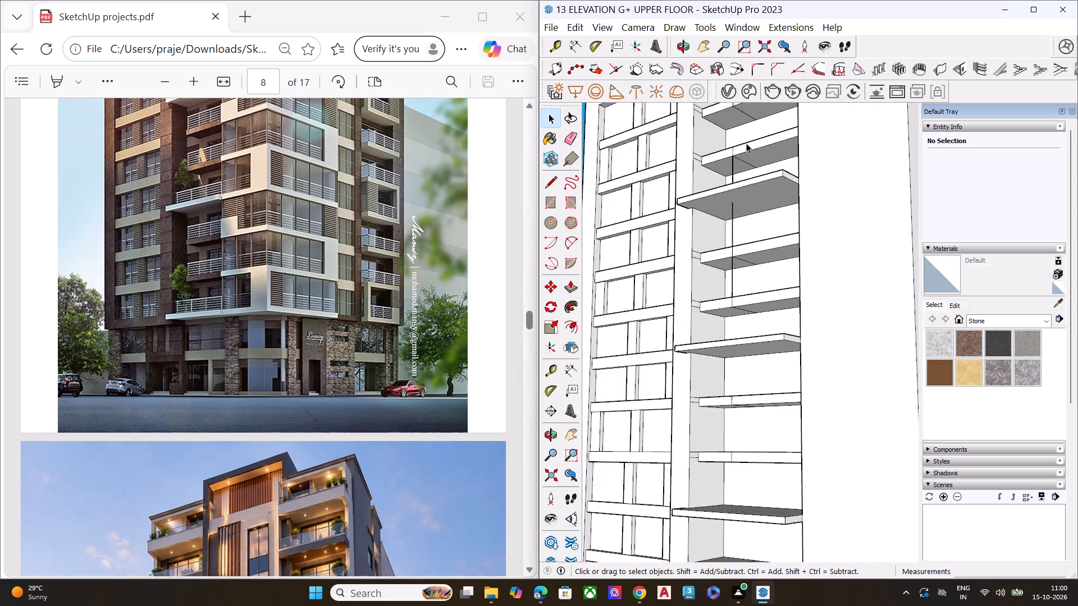
scroll(746, 143, up, 5)
scroll(746, 143, down, 1)
scroll(723, 175, up, 8)
click(725, 171)
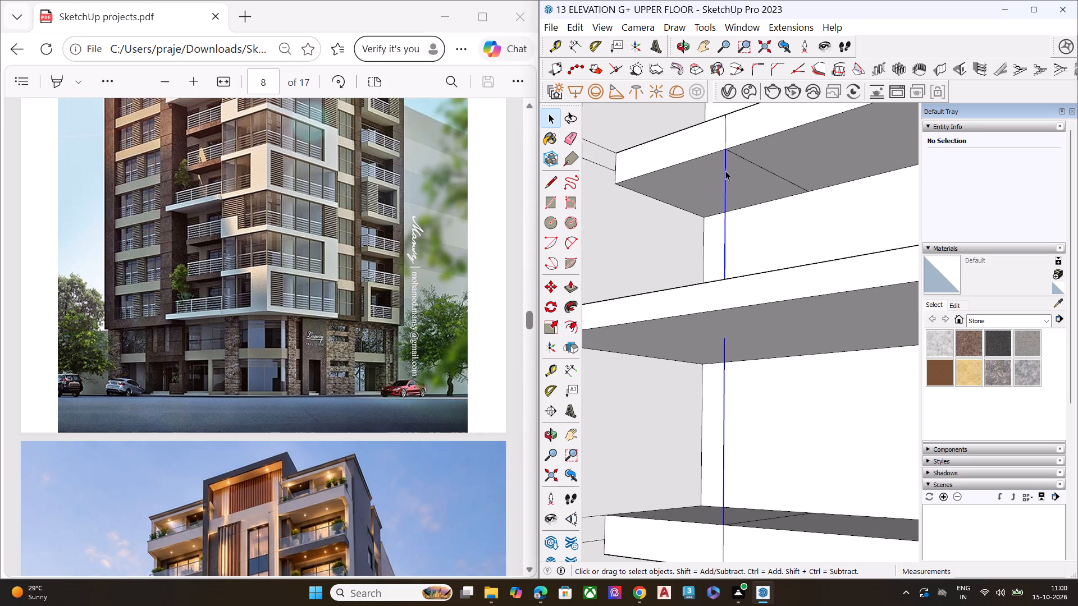
key(Delete)
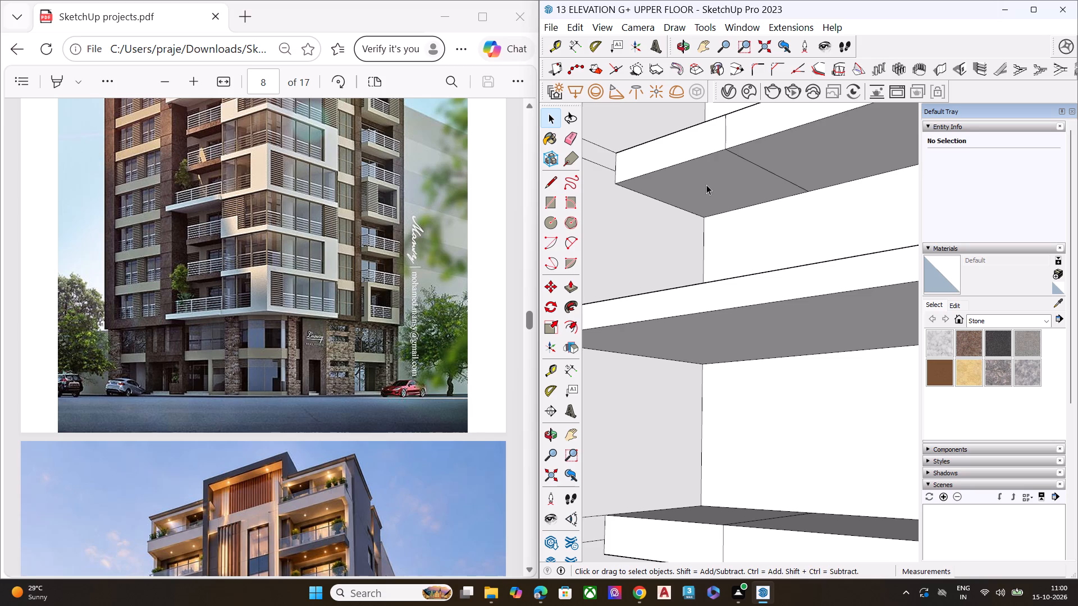
Push the left section of the uppermost slab's front face back 1714' 3 1/2" to the rear wall with Push/Pull.
scroll(703, 196, down, 14)
middle_drag(715, 189, 736, 276)
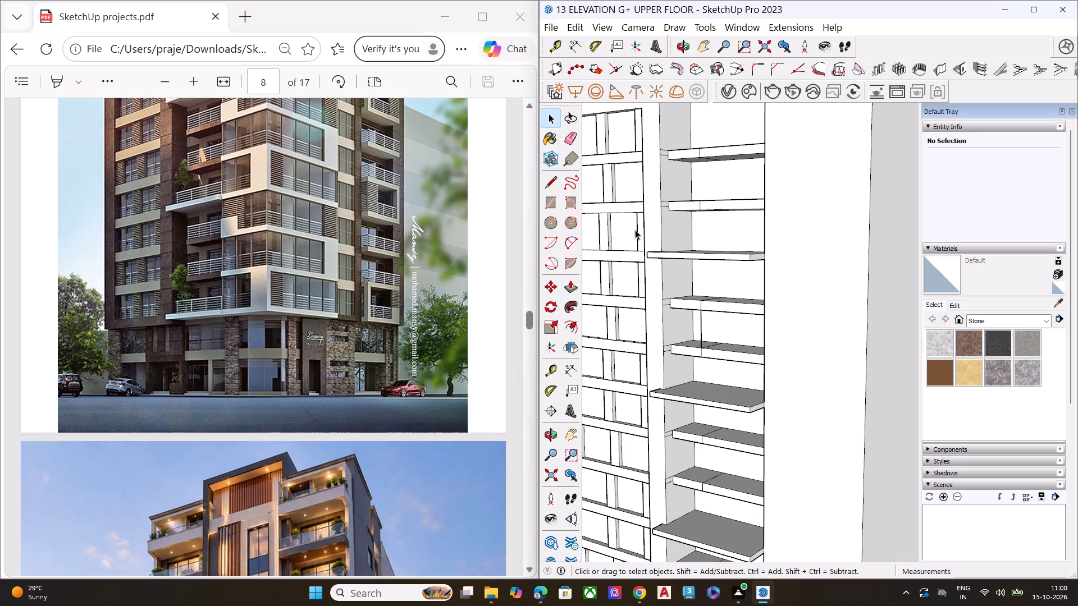
scroll(633, 238, down, 5)
scroll(679, 141, up, 5)
scroll(677, 143, down, 1)
scroll(675, 144, up, 5)
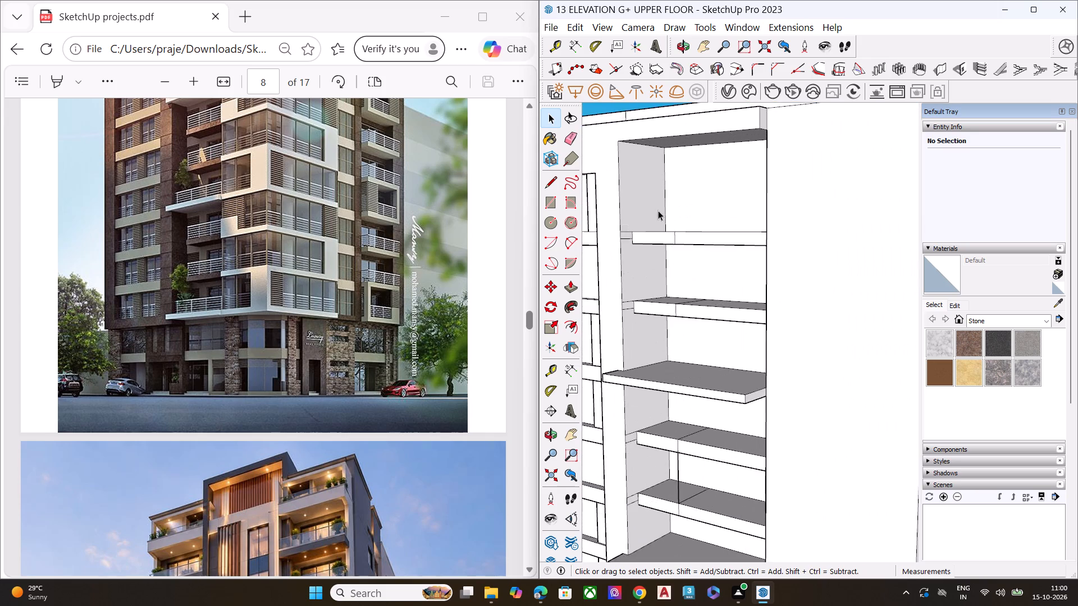
scroll(658, 212, up, 2)
scroll(658, 214, down, 4)
scroll(658, 215, up, 6)
click(661, 249)
scroll(661, 249, up, 1)
middle_drag(661, 249, 655, 316)
key(p)
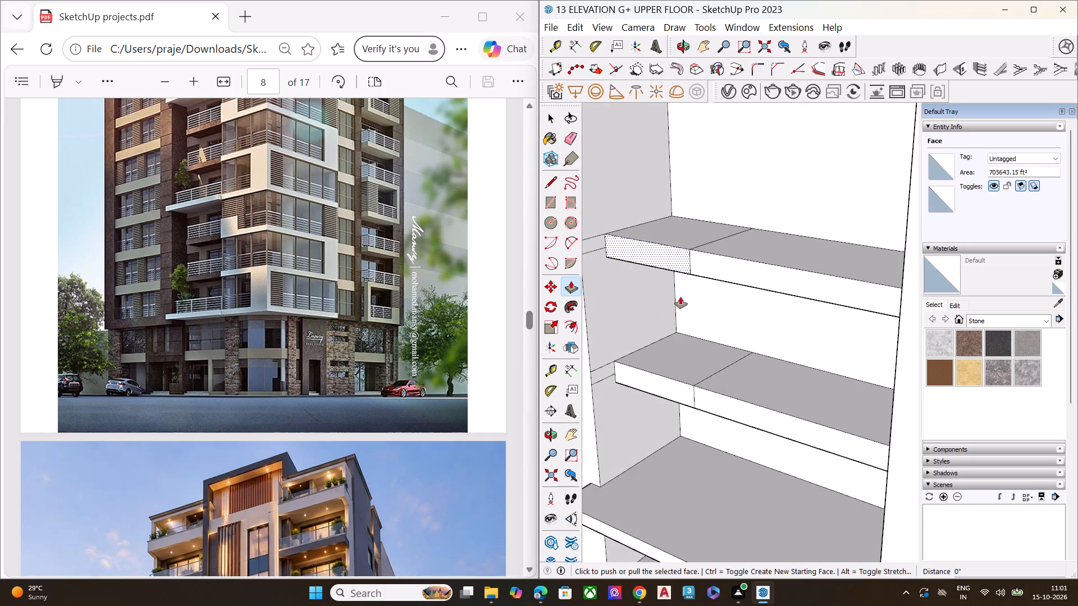
scroll(692, 265, down, 1)
scroll(692, 265, up, 4)
scroll(684, 253, down, 1)
scroll(683, 253, up, 1)
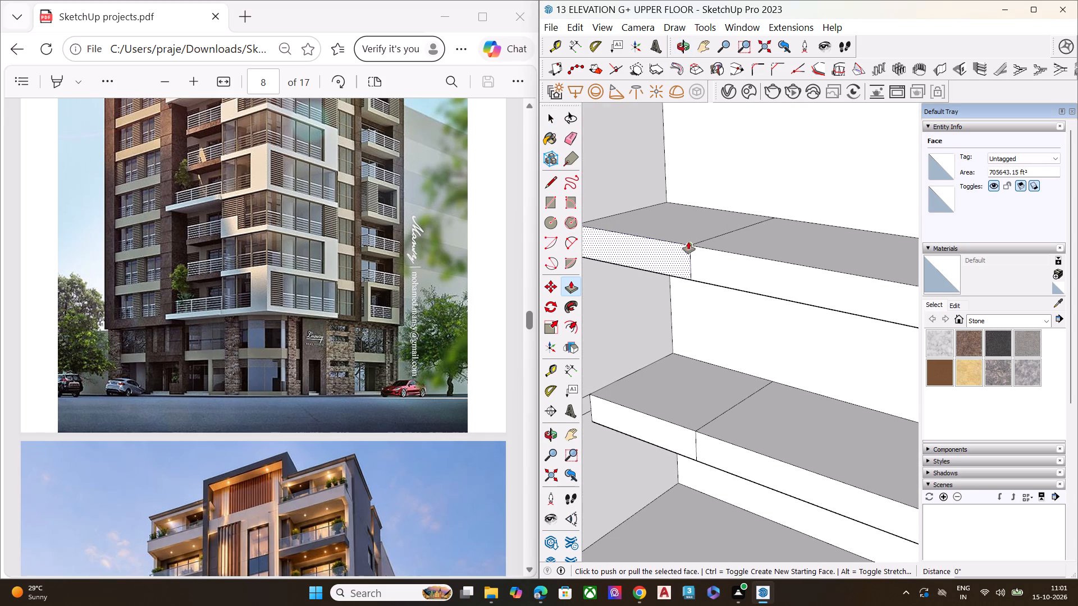
click(688, 242)
click(771, 213)
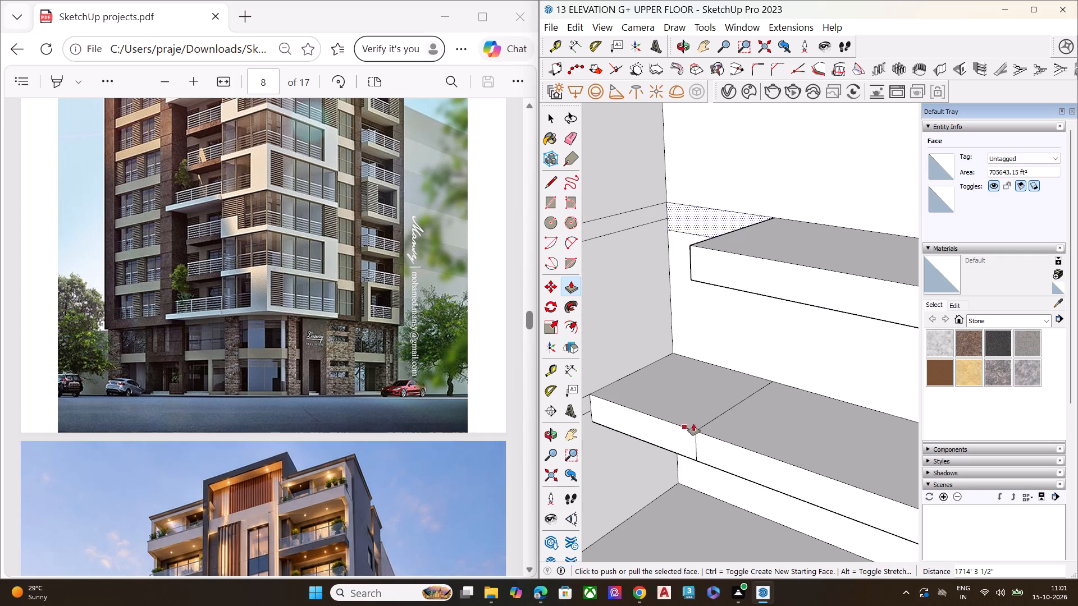
Push the left section of the slab directly above the highest balcony back 1714' 3 1/2" to the rear wall.
click(696, 429)
key(Escape)
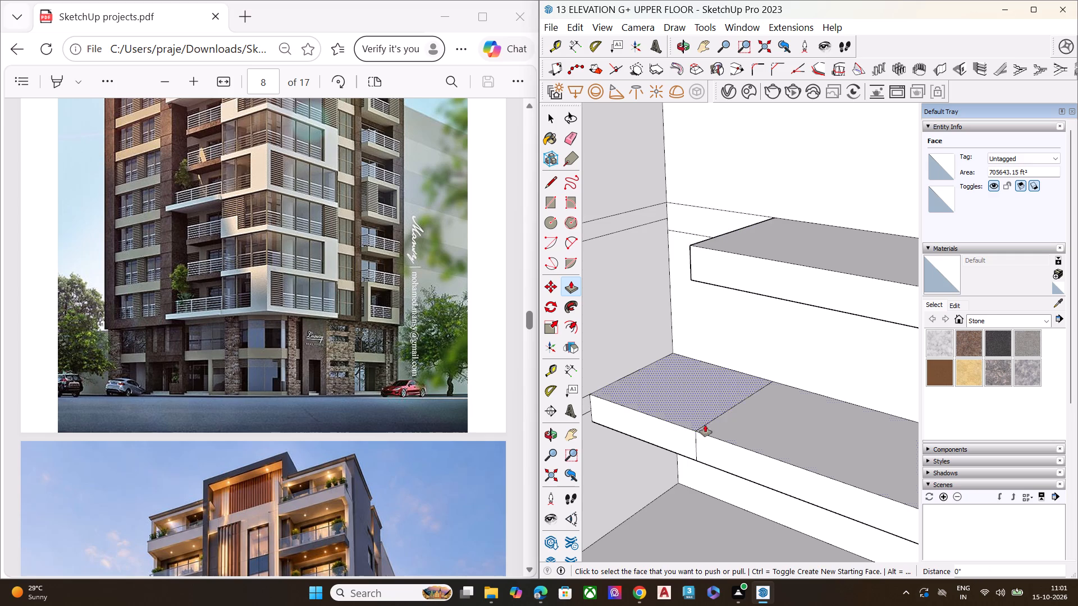
key(space)
click(680, 435)
key(p)
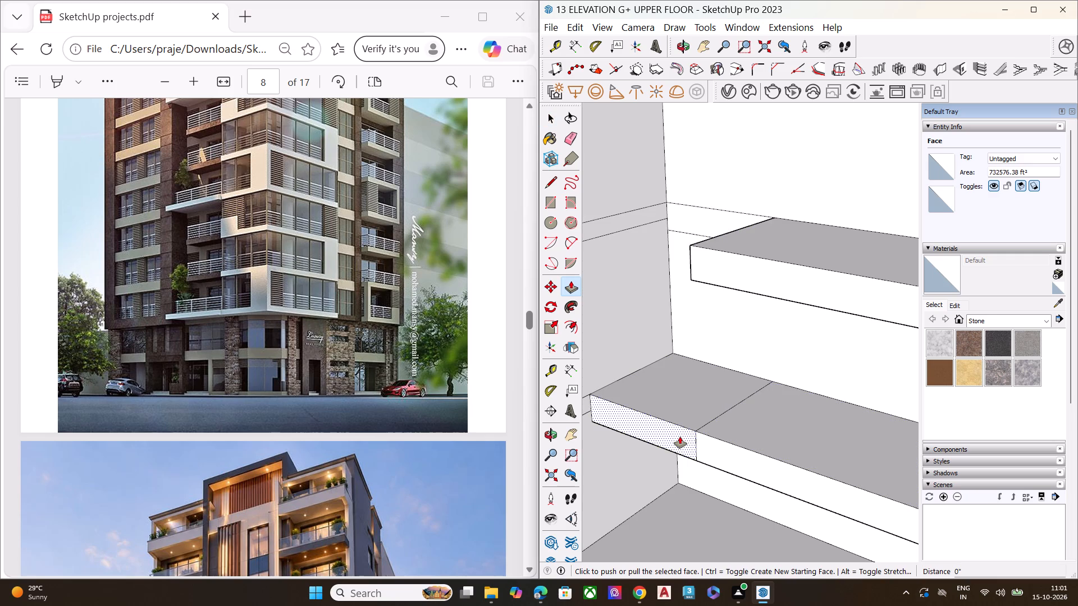
click(695, 427)
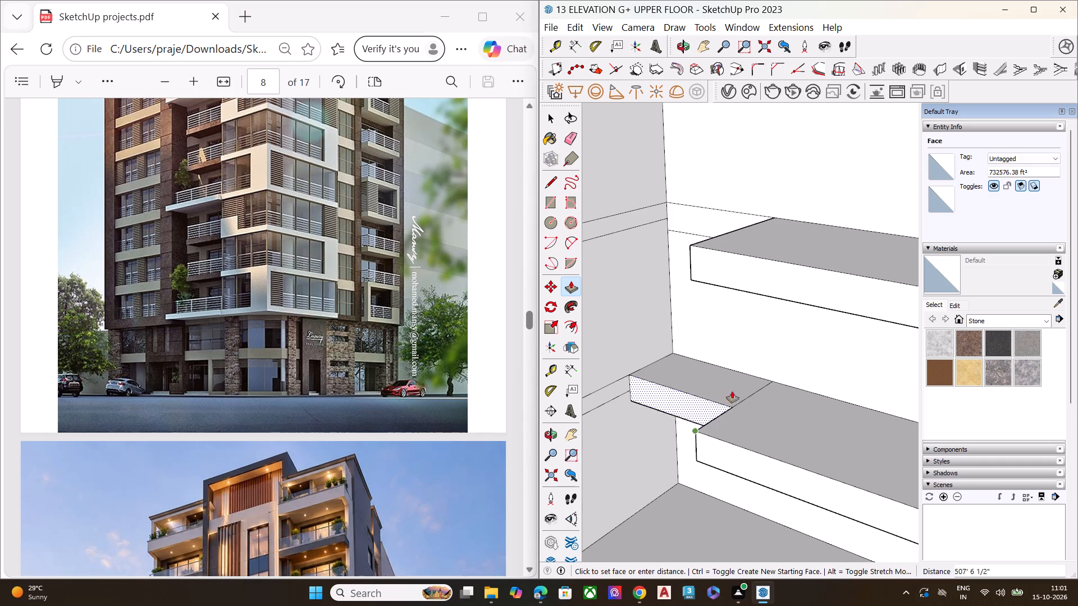
click(768, 373)
Push the left section of the first slab below the highest balcony back to the rear wall with Push/Pull.
scroll(707, 346, down, 11)
scroll(706, 340, up, 1)
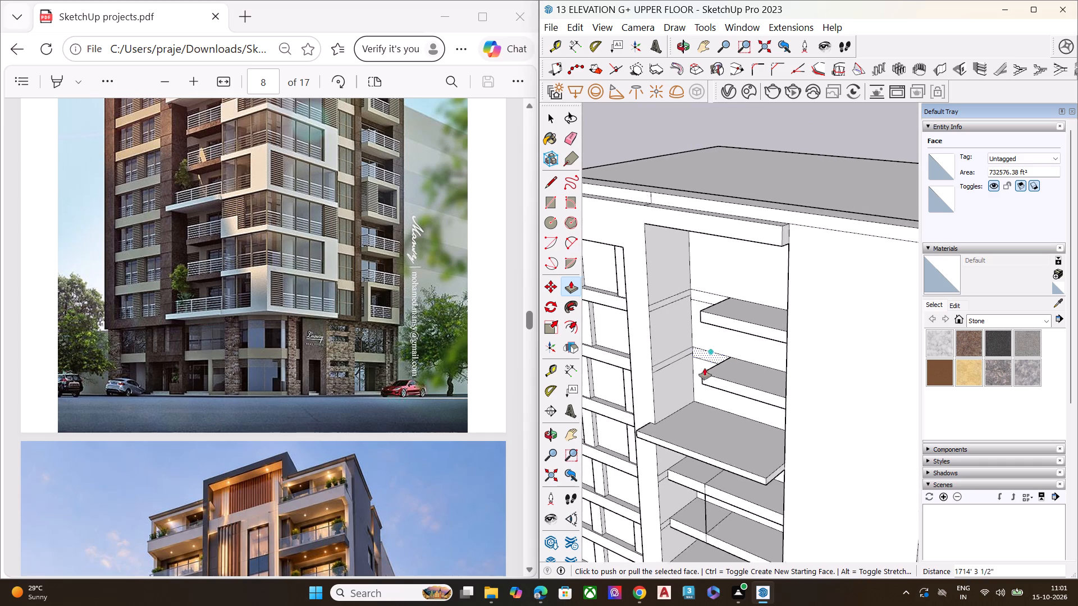
scroll(705, 368, down, 1)
scroll(700, 483, up, 8)
key(space)
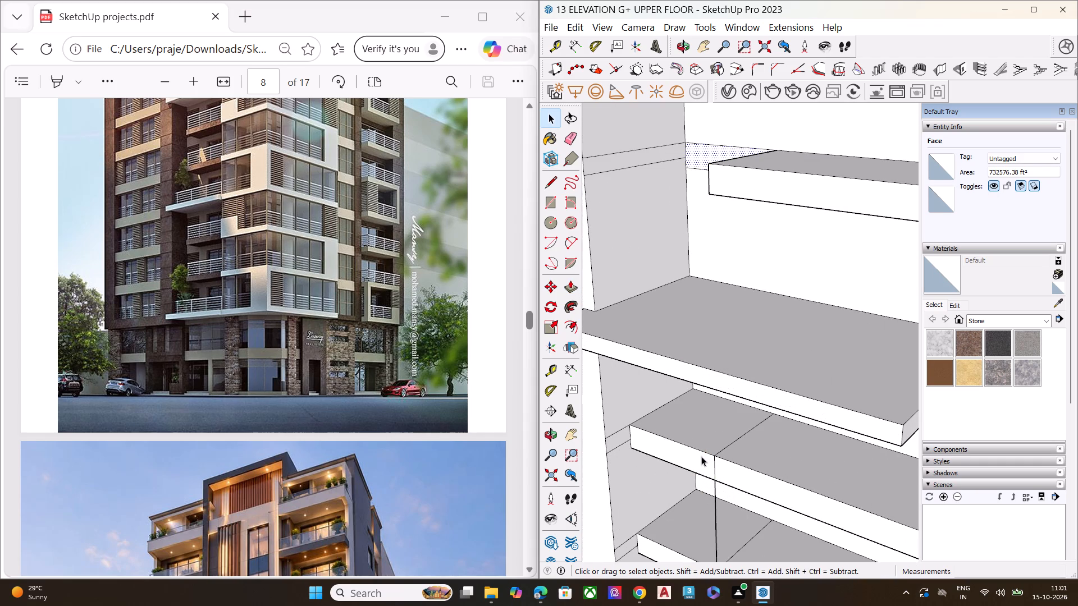
click(701, 456)
key(p)
click(712, 452)
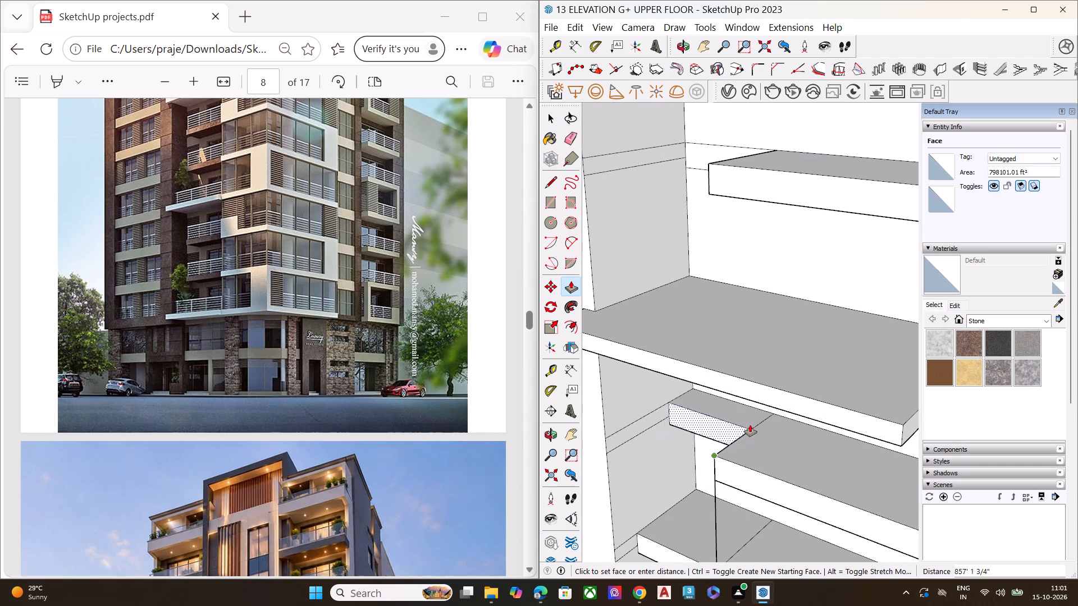
scroll(754, 421, up, 1)
middle_drag(754, 421, 781, 369)
scroll(781, 394, up, 4)
click(778, 421)
Delete the leftover vertical line segment running down from the first slab below the highest balcony.
key(space)
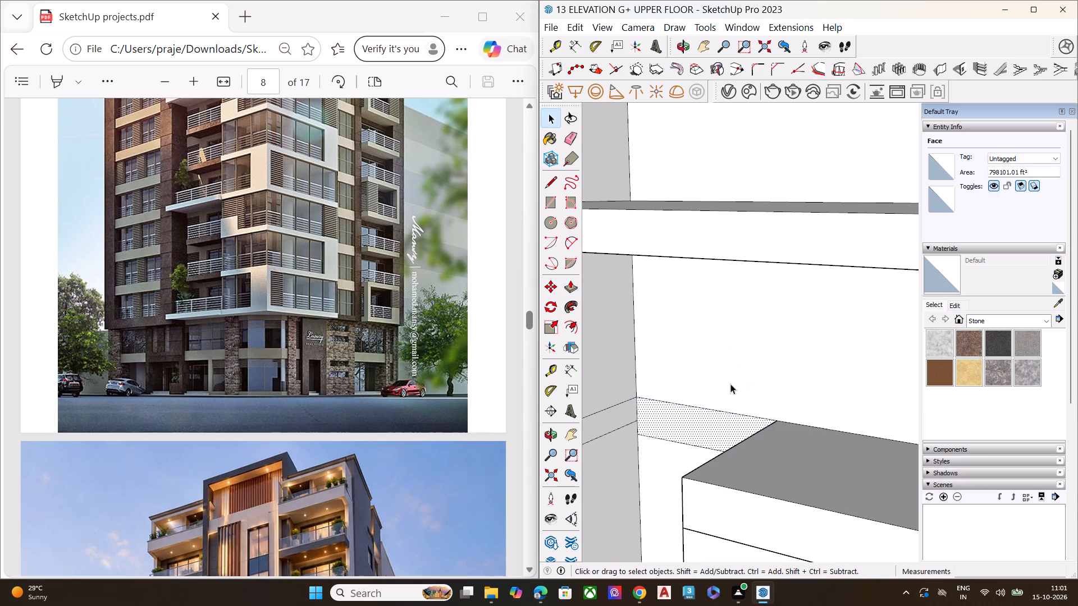
scroll(741, 375, down, 2)
scroll(741, 375, up, 1)
scroll(741, 375, down, 4)
scroll(720, 460, up, 6)
click(700, 479)
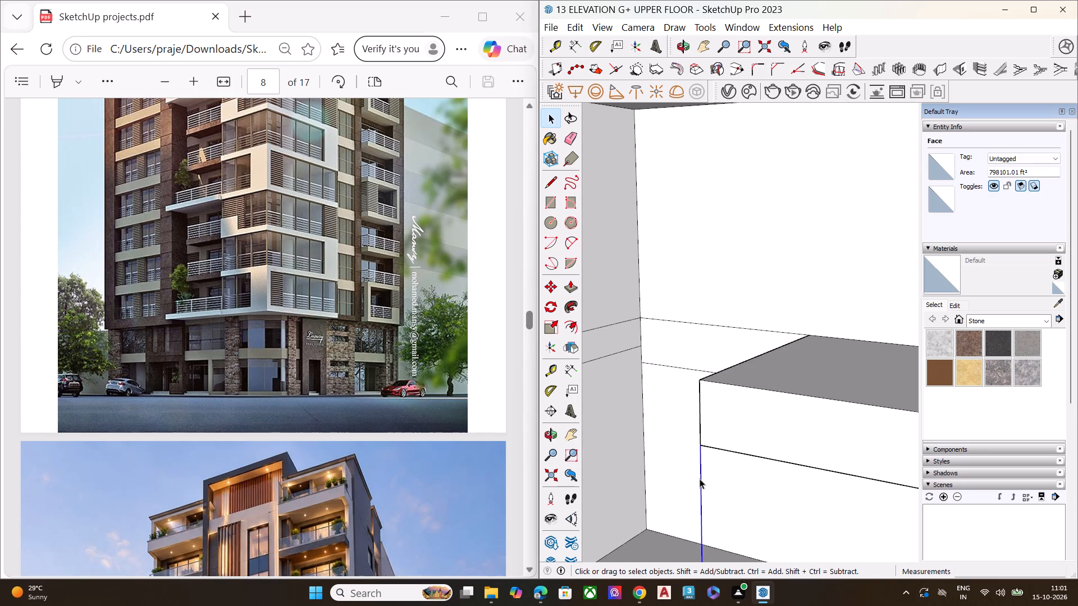
key(Delete)
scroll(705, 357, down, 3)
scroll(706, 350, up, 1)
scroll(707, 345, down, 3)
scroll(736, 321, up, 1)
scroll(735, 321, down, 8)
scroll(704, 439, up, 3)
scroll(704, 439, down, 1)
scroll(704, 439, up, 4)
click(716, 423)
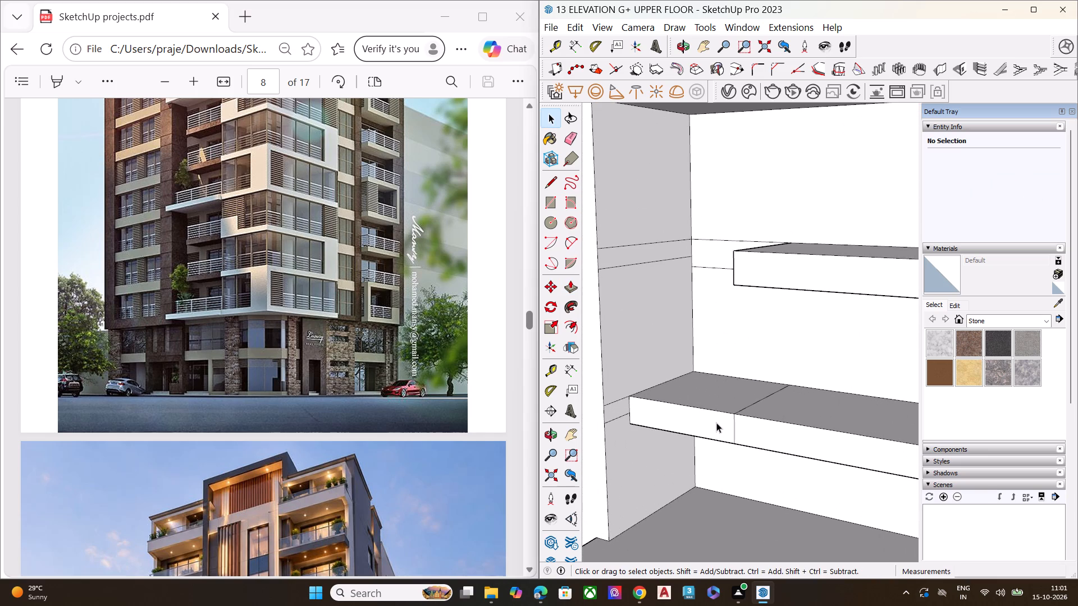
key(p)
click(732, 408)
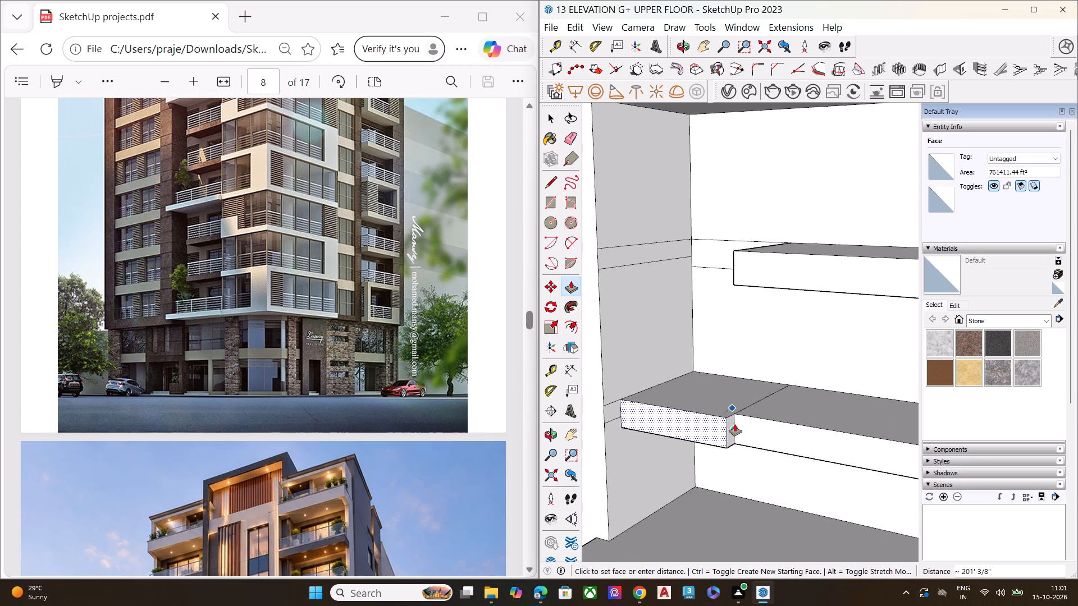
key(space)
Push the left section of the second slab below the highest balcony back 1714' 3 1/2" to the rear wall.
click(725, 418)
key(p)
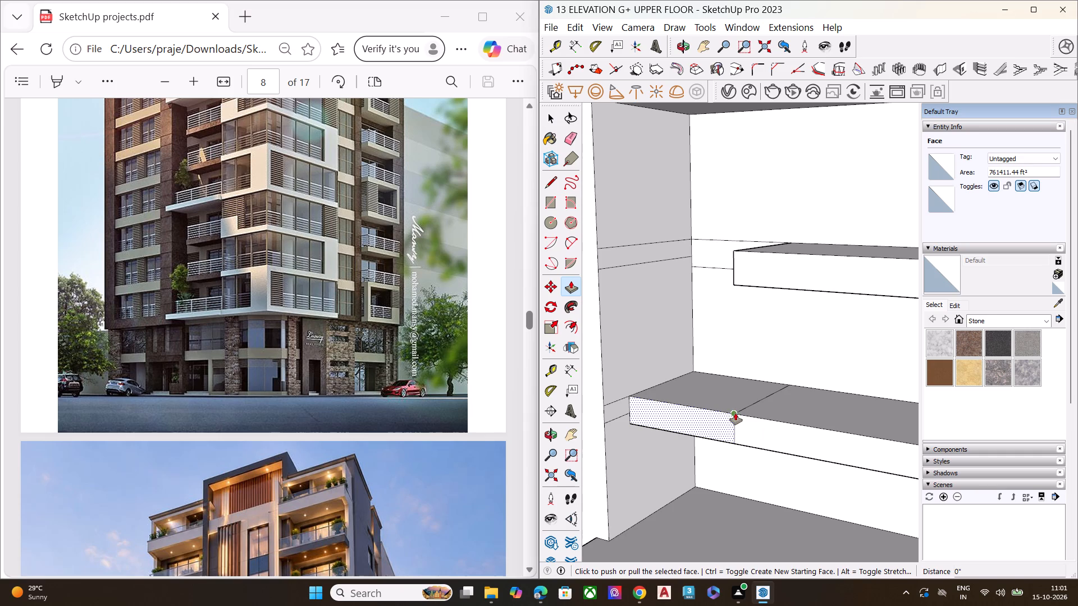
click(734, 413)
click(784, 377)
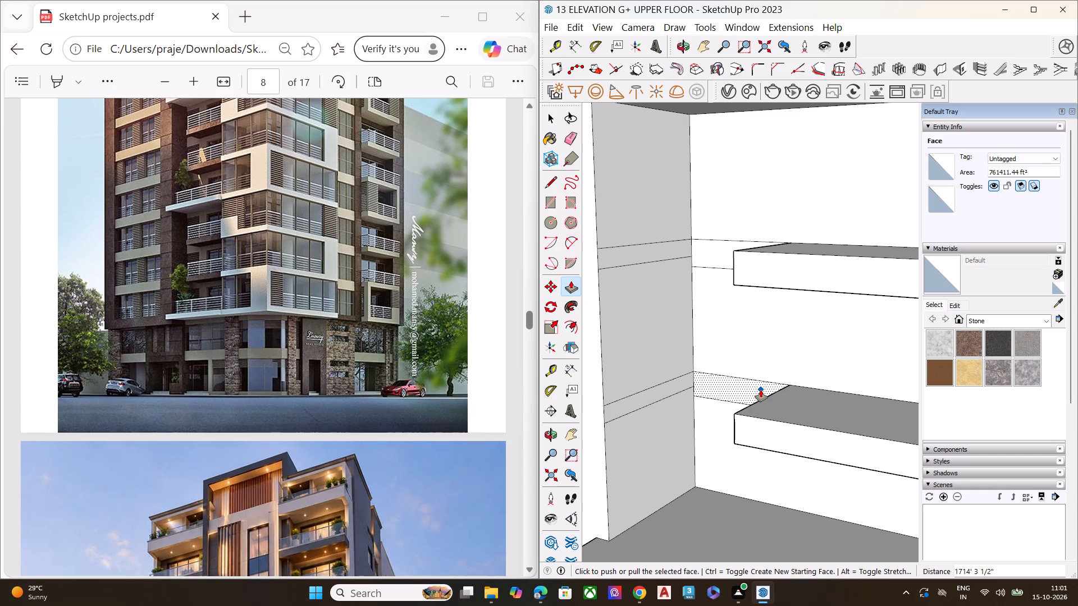
Push the left section of the first slab below the second-highest balcony back to the rear wall with Push/Pull.
scroll(739, 279, down, 2)
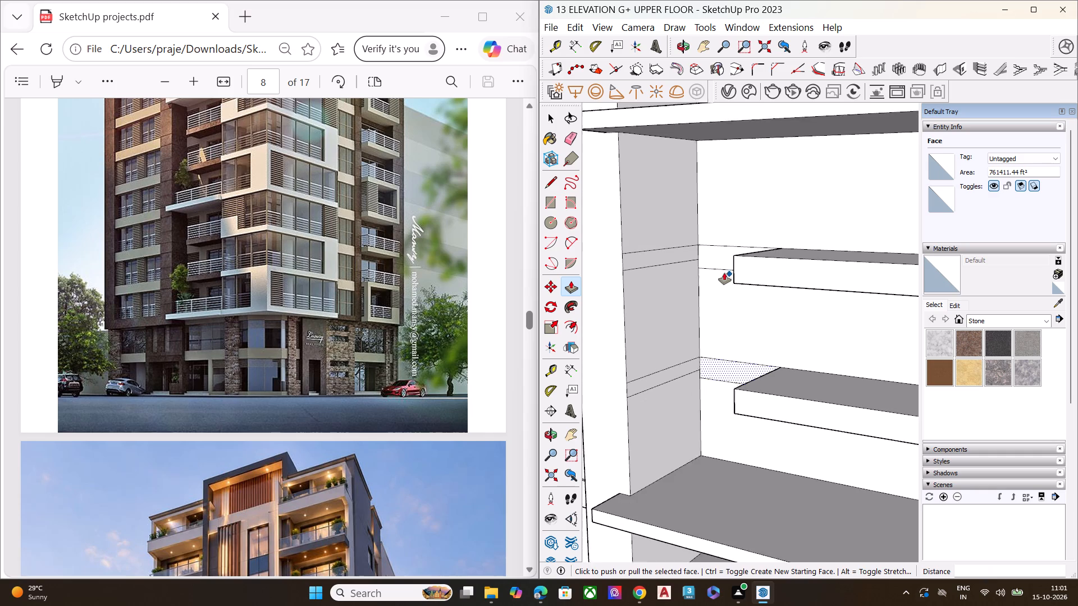
scroll(724, 273, down, 1)
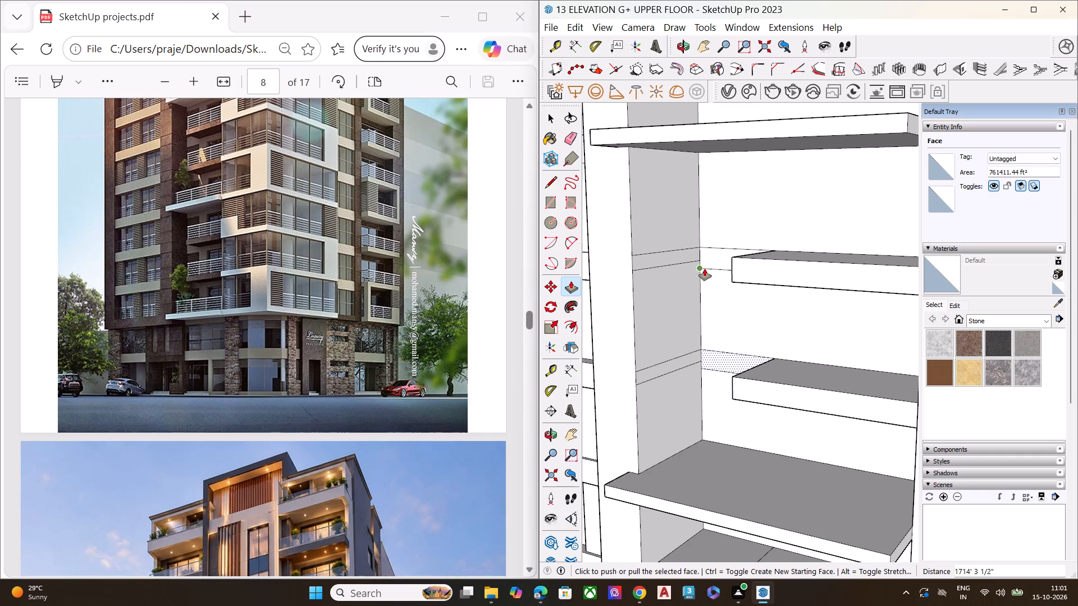
scroll(683, 300, down, 9)
scroll(698, 479, up, 3)
scroll(698, 479, down, 1)
scroll(698, 479, up, 5)
key(b)
key(space)
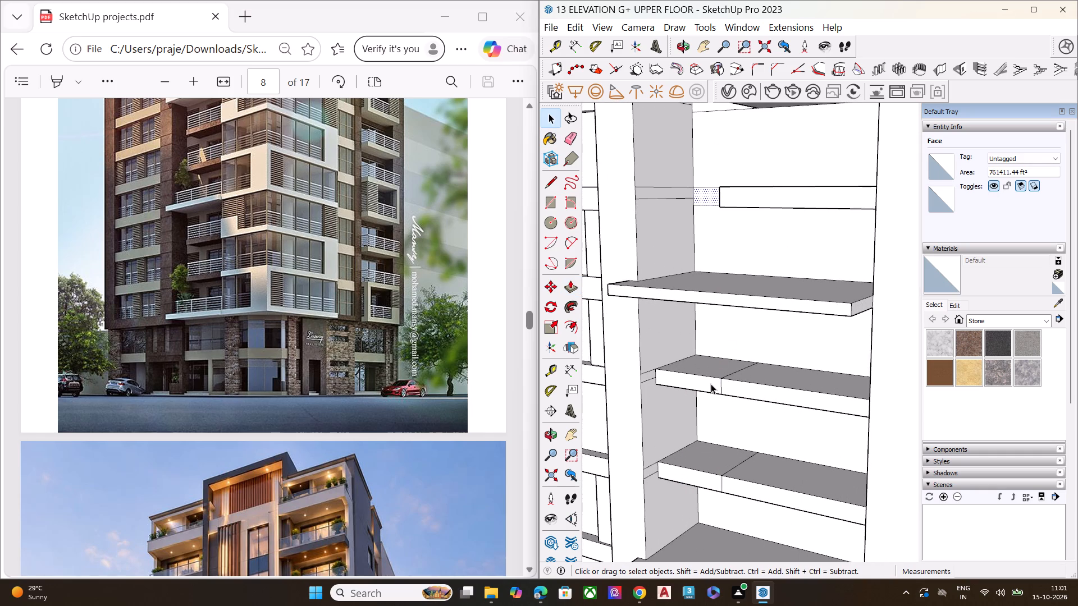
click(710, 384)
key(p)
click(721, 377)
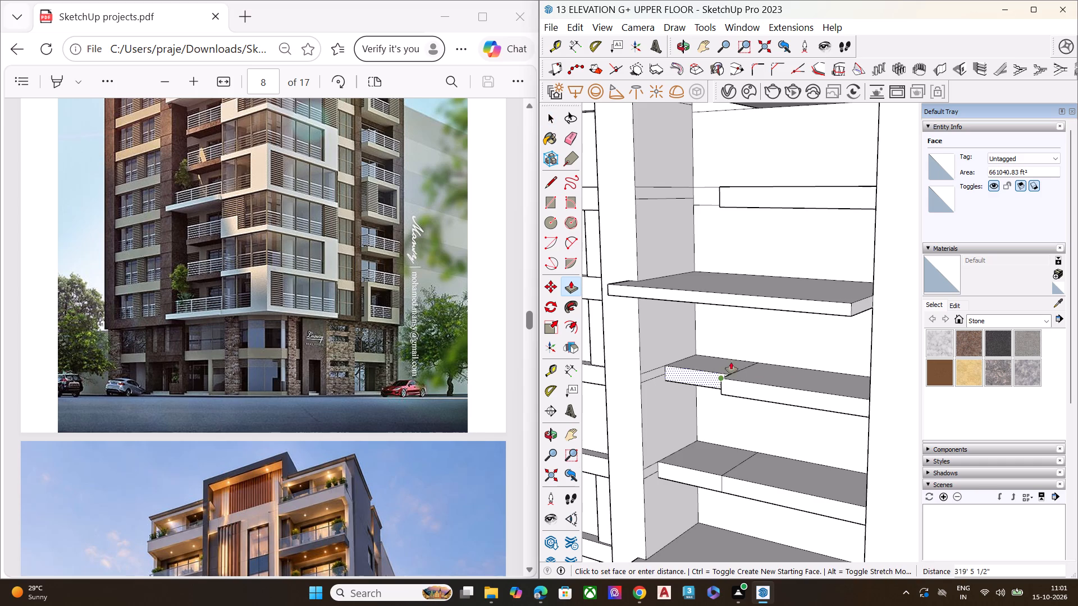
click(752, 354)
Push the left section of the second slab below the second-highest balcony back 1714' 3 1/2" to the rear wall.
key(space)
click(700, 470)
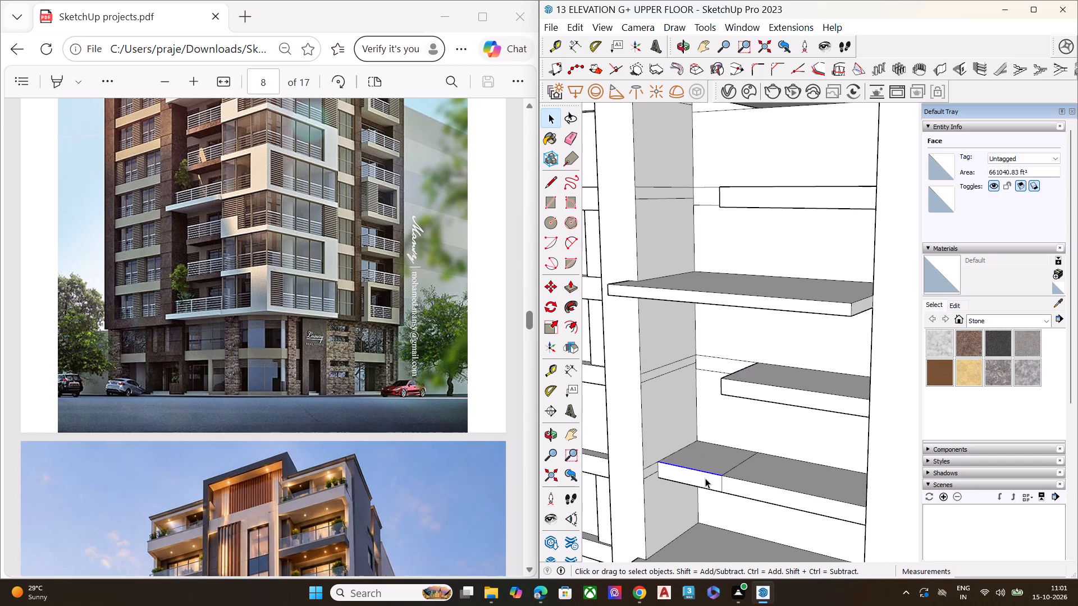
click(705, 478)
key(p)
click(721, 473)
click(752, 449)
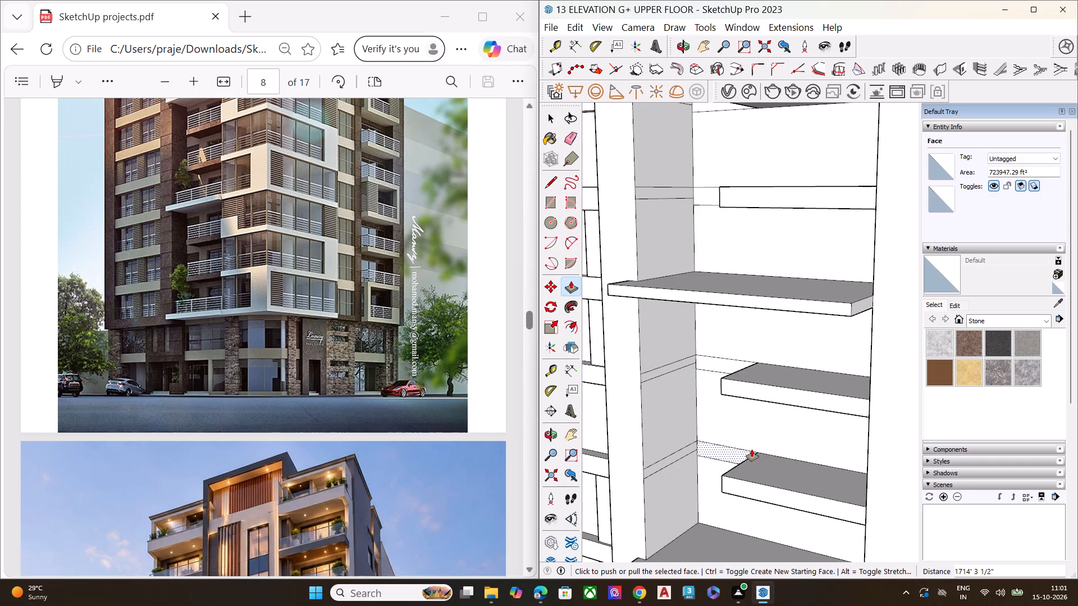
Push the left section of the first slab below the third-highest balcony back 1714' 3 1/2" to the rear wall.
scroll(705, 367, down, 4)
scroll(705, 367, up, 1)
scroll(704, 366, down, 9)
scroll(691, 479, up, 9)
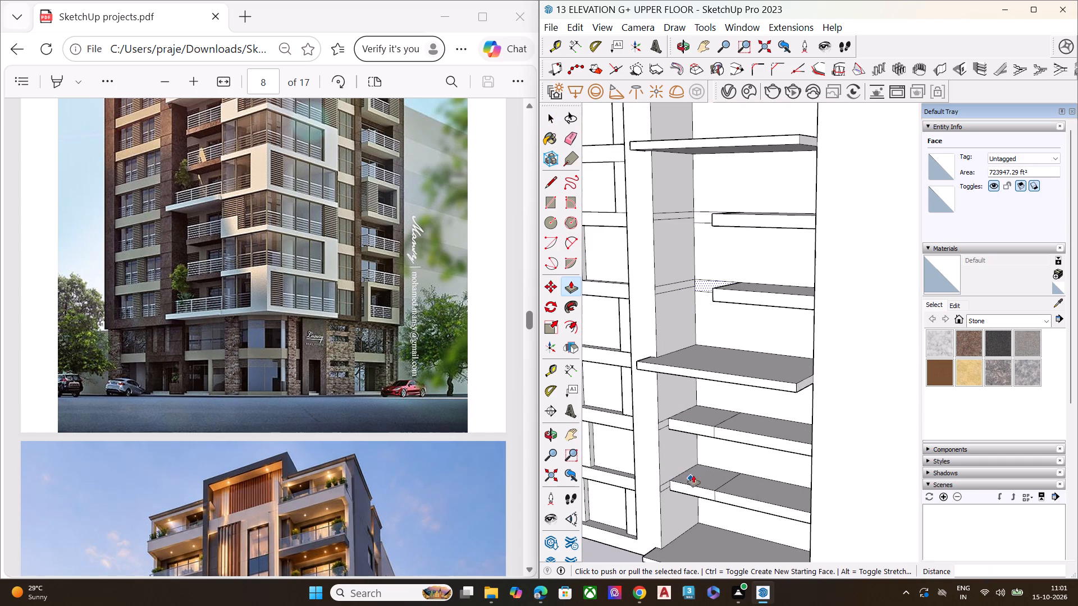
key(space)
click(698, 428)
key(p)
click(706, 425)
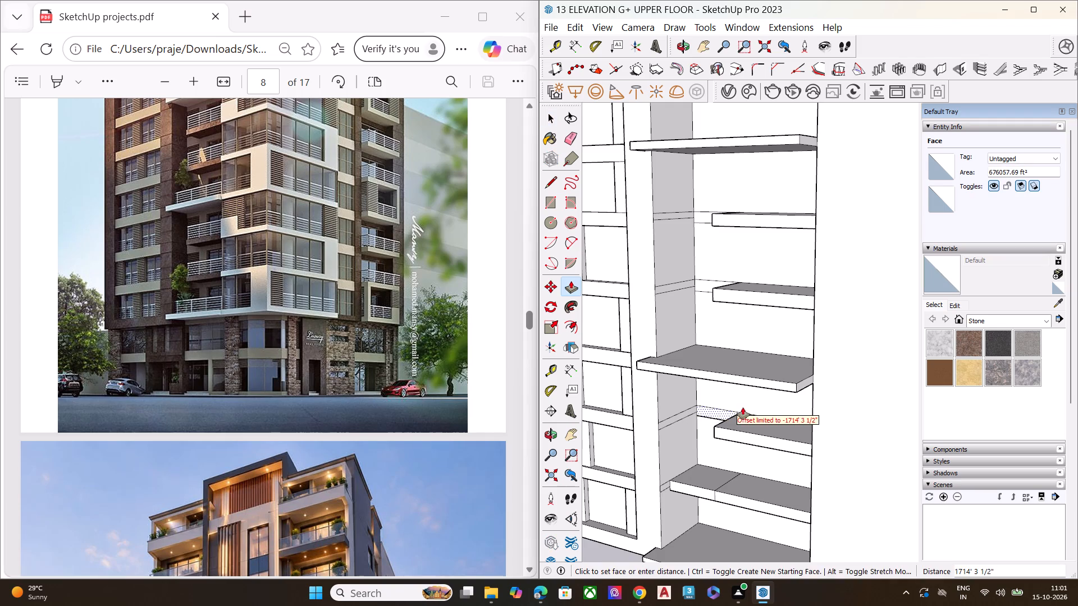
click(744, 407)
Push the left section of the second slab below the third-highest balcony back 1714' 3 1/2" to the rear wall.
key(space)
click(698, 492)
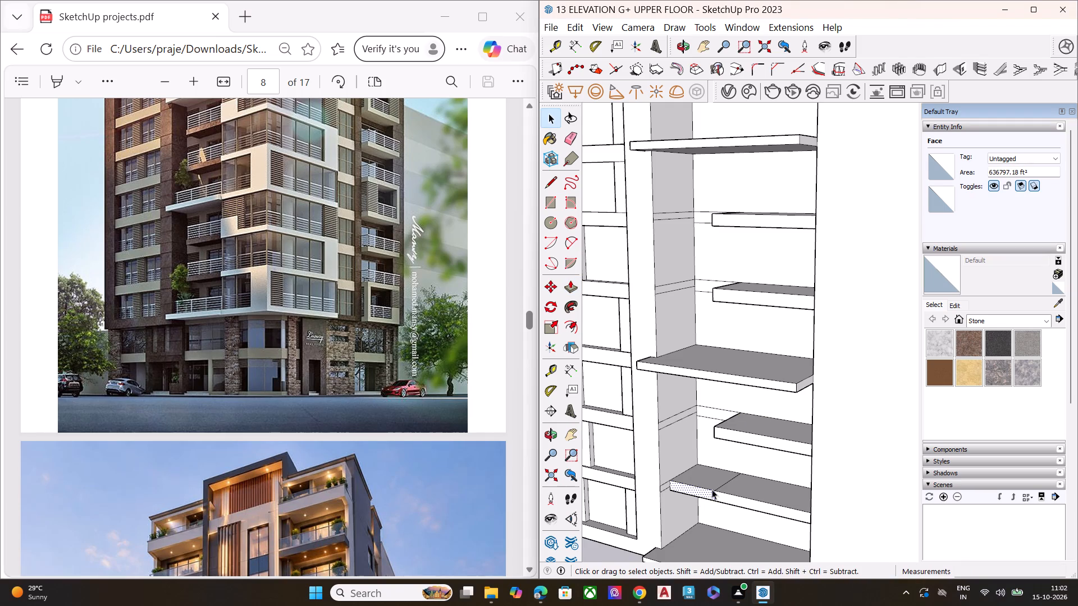
key(p)
click(716, 488)
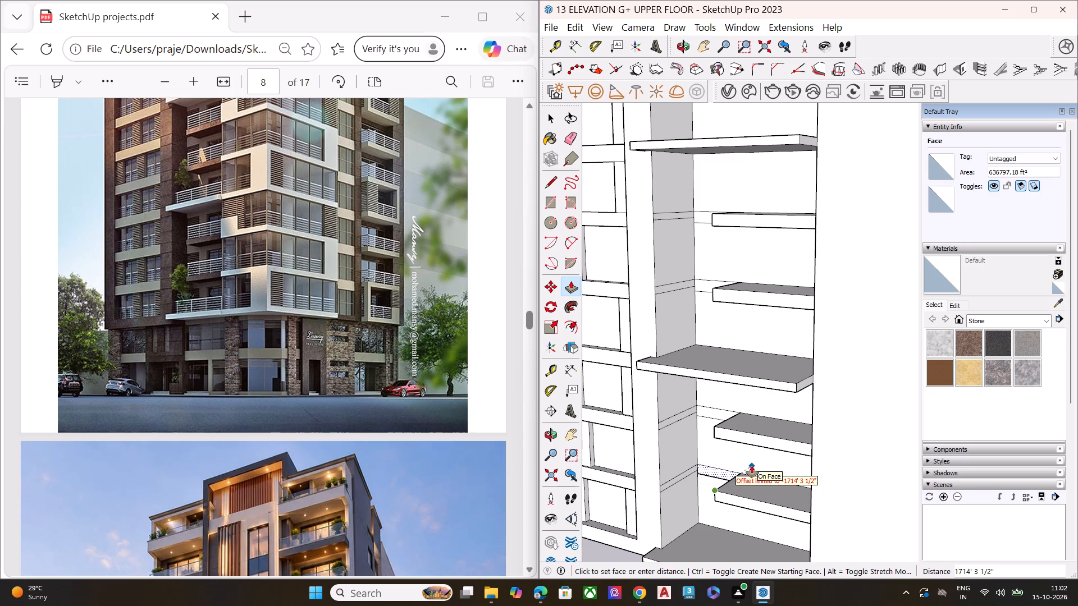
click(752, 466)
key(space)
Erase the uppermost slab's leftover edge lines from the recess's left side wall and rear wall.
scroll(654, 449, down, 3)
scroll(651, 446, up, 1)
scroll(648, 444, down, 5)
scroll(654, 382, down, 9)
scroll(659, 290, down, 1)
scroll(659, 289, up, 5)
scroll(656, 281, down, 1)
scroll(656, 281, up, 6)
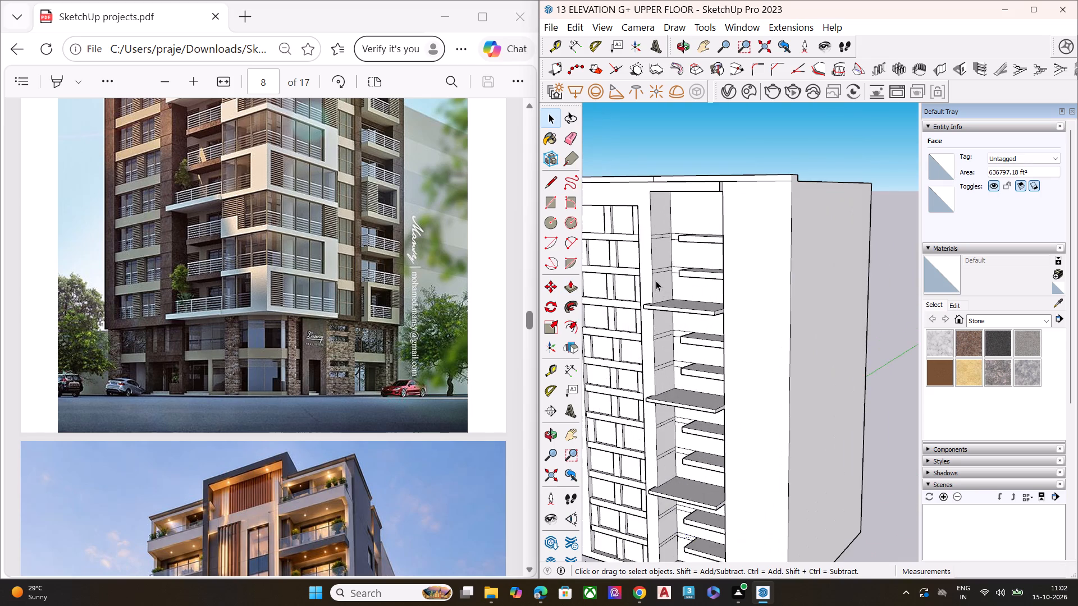
scroll(711, 191, up, 5)
scroll(711, 191, down, 1)
scroll(711, 194, up, 3)
scroll(634, 301, down, 4)
middle_drag(626, 295, 625, 269)
scroll(624, 278, up, 8)
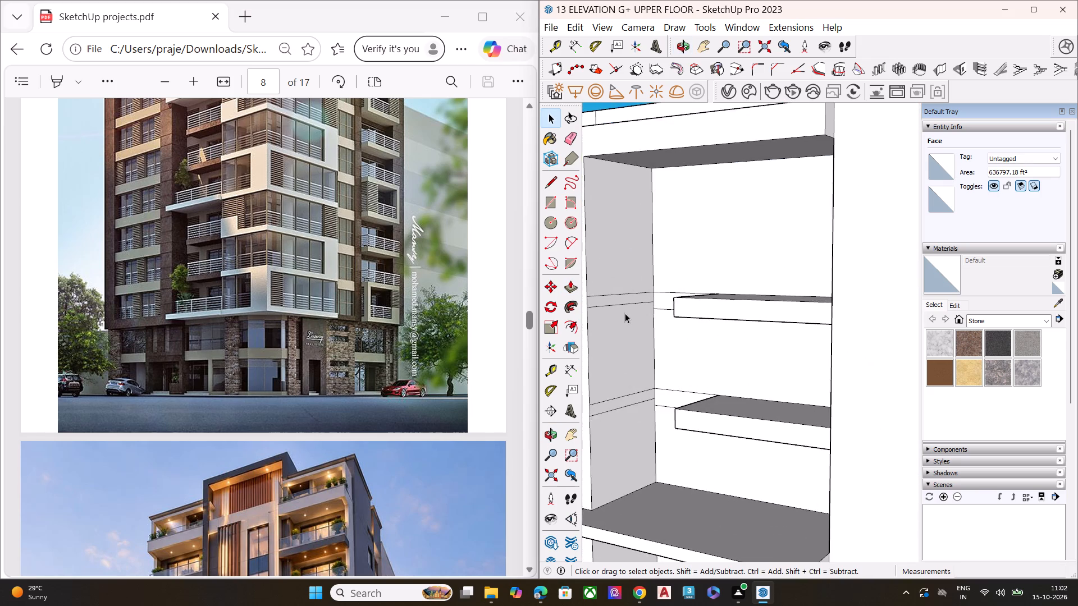
scroll(624, 318, down, 4)
key(e)
scroll(612, 309, up, 10)
click(631, 296)
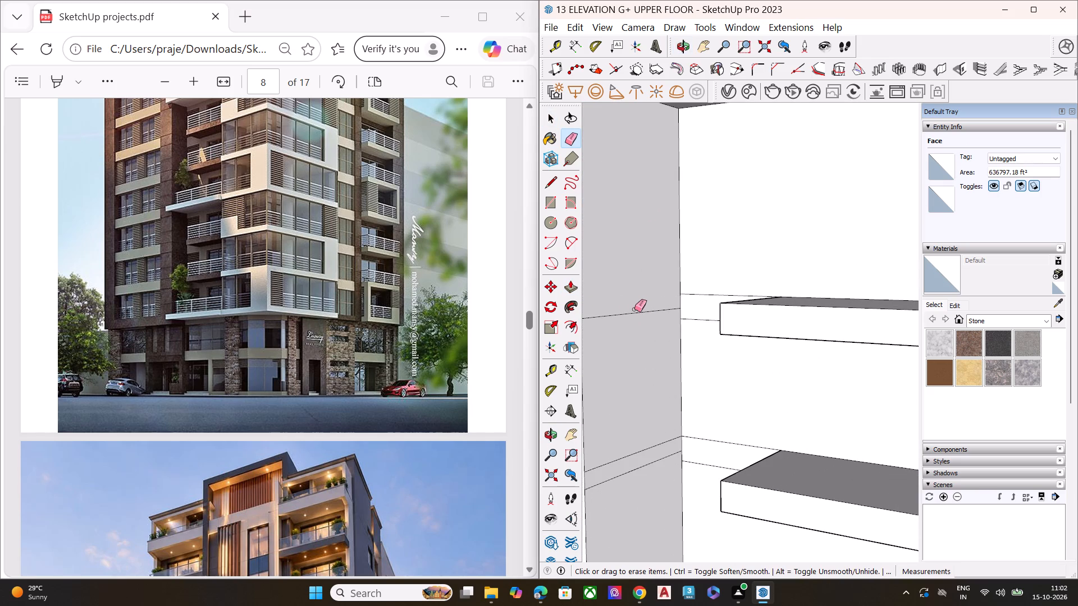
click(635, 312)
click(704, 296)
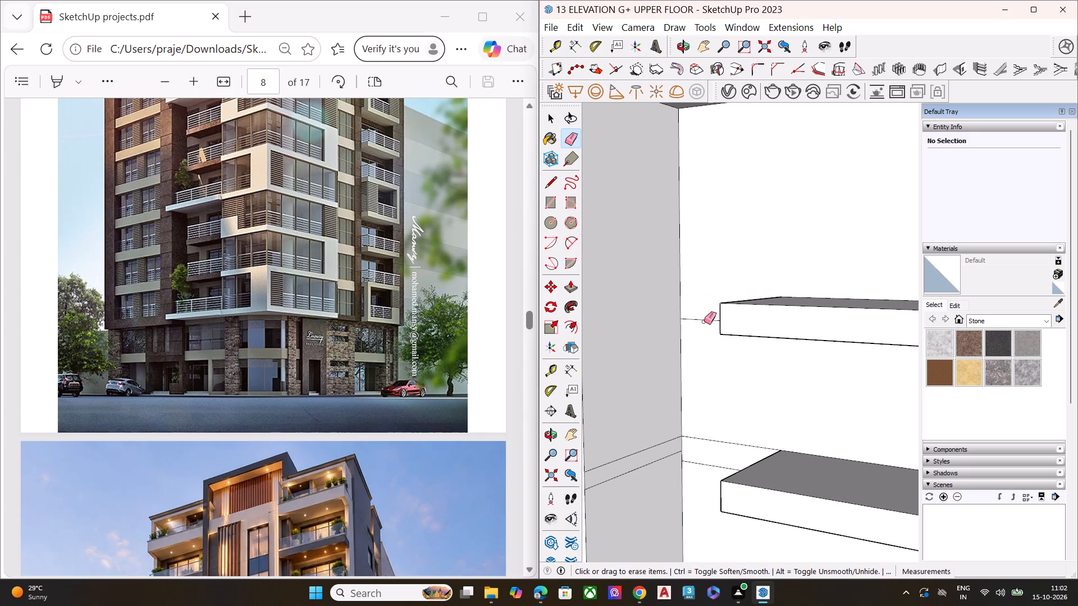
click(704, 320)
Erase the leftover side-wall and rear-wall edge lines beside the slab directly above the highest balcony.
scroll(713, 295, down, 7)
scroll(678, 370, up, 6)
click(678, 378)
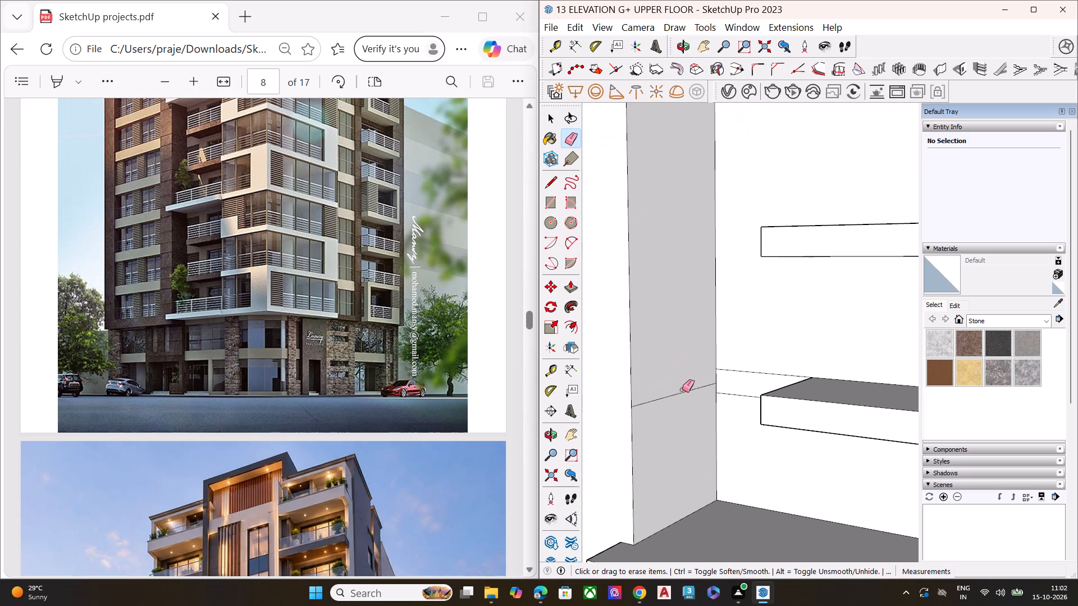
click(684, 392)
click(747, 371)
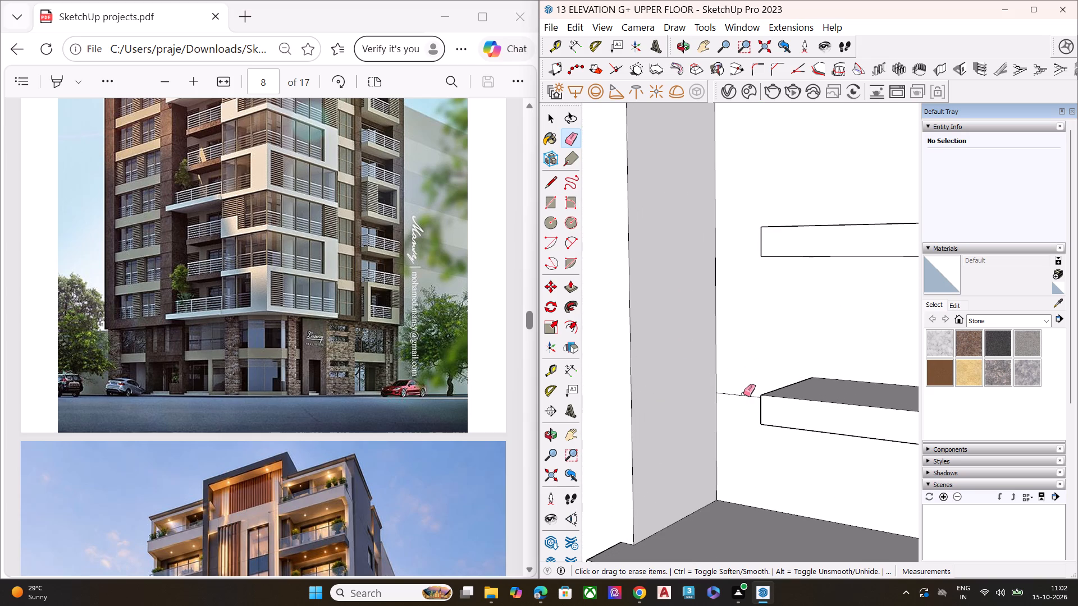
click(743, 394)
Erase the leftover side-wall and rear-wall edge lines beside the first slab below the highest balcony.
scroll(748, 342, down, 8)
scroll(760, 320, up, 1)
scroll(760, 320, down, 6)
middle_drag(749, 433, 753, 366)
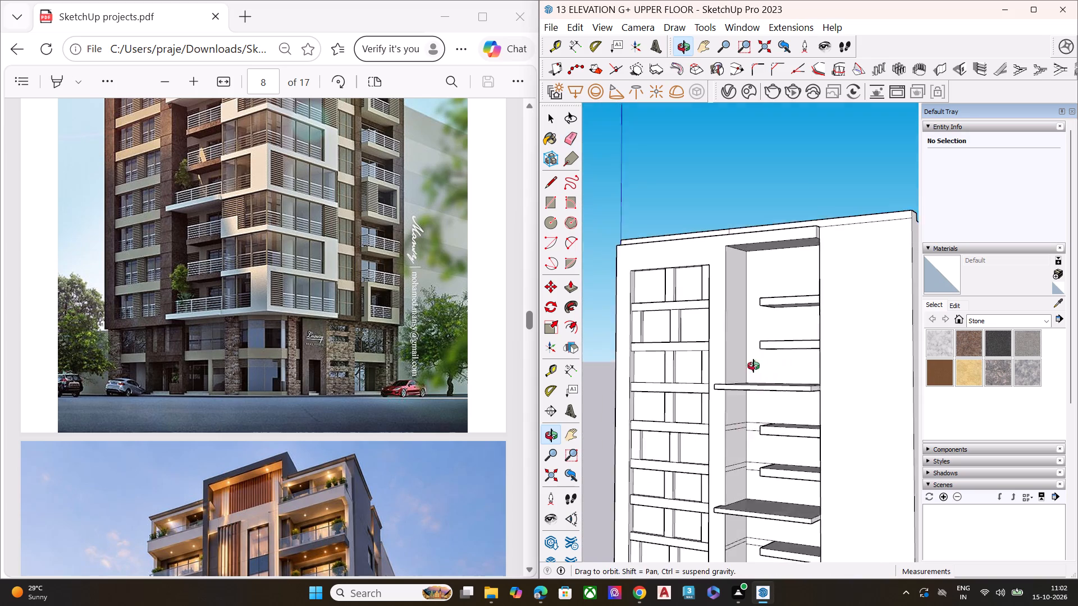
middle_drag(753, 366, 760, 333)
scroll(746, 403, up, 8)
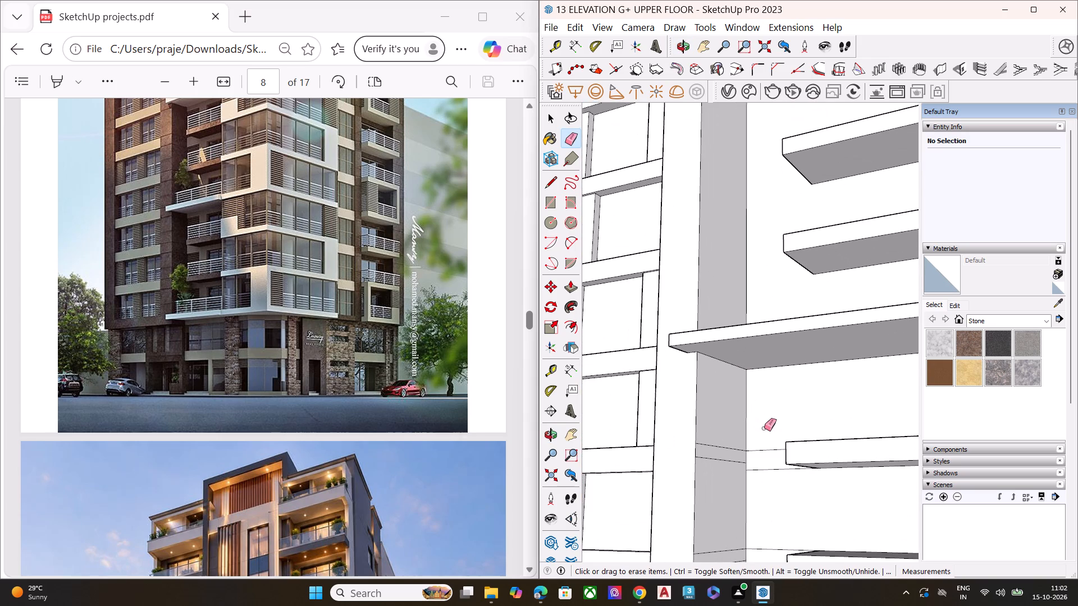
click(727, 448)
click(727, 462)
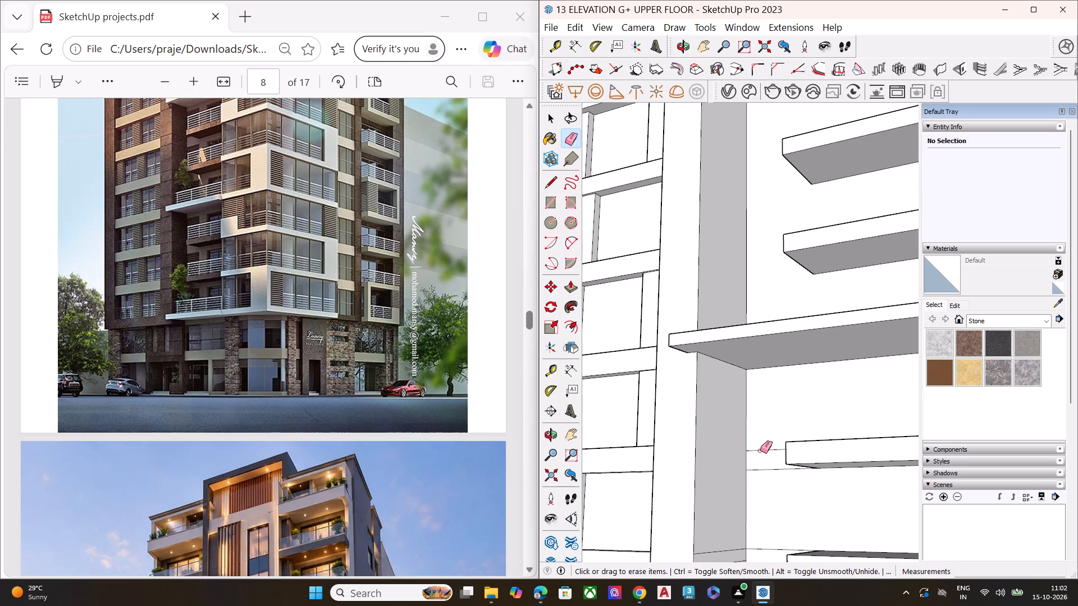
click(760, 451)
click(765, 469)
Erase the leftover side-wall and rear-wall edge lines beside the second slab below the highest balcony.
scroll(754, 398, down, 6)
scroll(733, 503, up, 4)
scroll(733, 504, down, 1)
scroll(733, 504, up, 2)
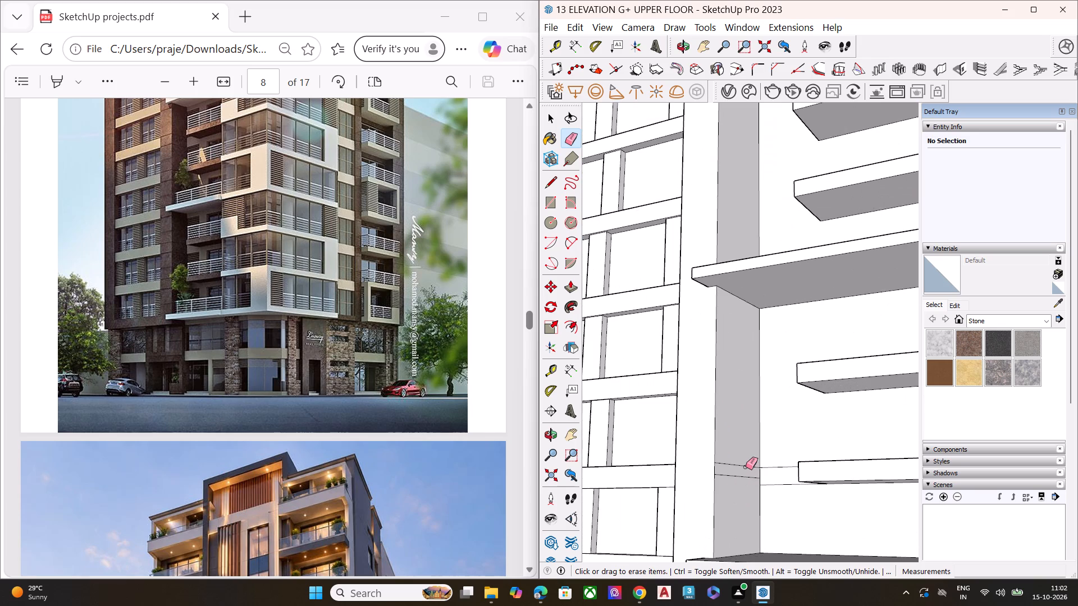
click(744, 467)
click(743, 478)
click(775, 467)
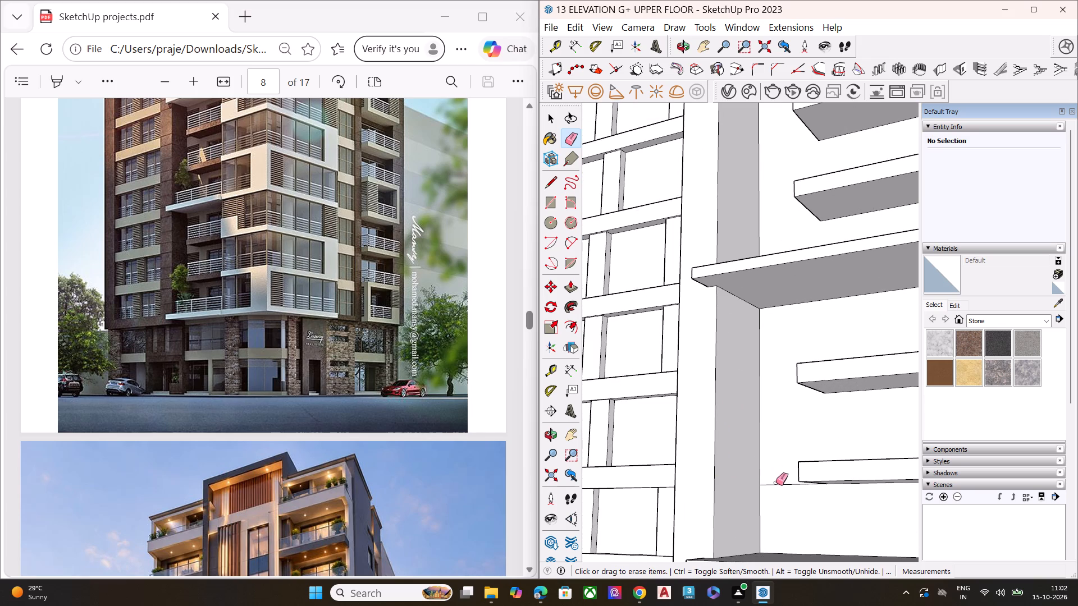
click(776, 483)
click(776, 484)
key(space)
Erase the leftover side-wall and rear-wall edge lines beside the first slab below the second-highest balcony.
scroll(759, 428, down, 6)
scroll(758, 428, up, 1)
scroll(757, 427, down, 3)
scroll(754, 407, up, 1)
scroll(754, 407, down, 6)
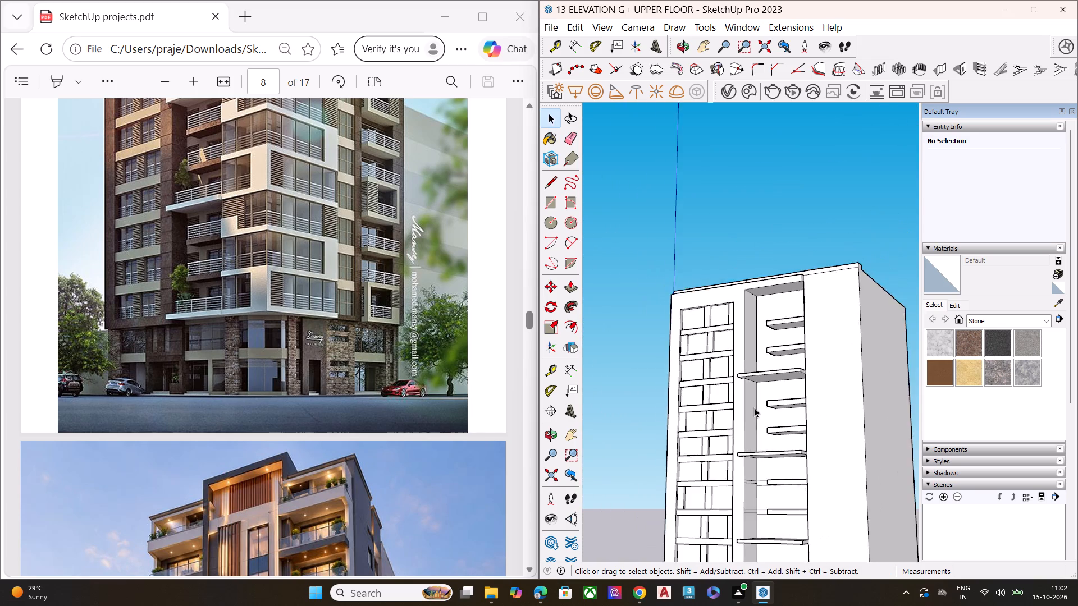
scroll(754, 407, down, 6)
scroll(760, 474, up, 8)
key(e)
scroll(737, 479, up, 4)
scroll(736, 479, down, 1)
scroll(736, 479, up, 5)
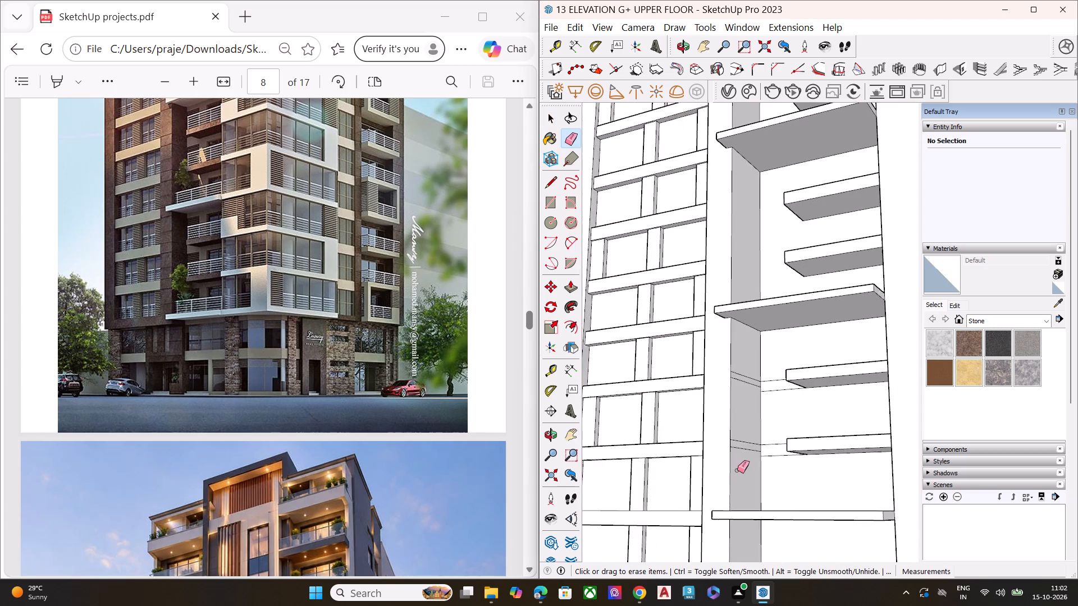
scroll(737, 470, up, 1)
scroll(752, 370, up, 6)
click(751, 366)
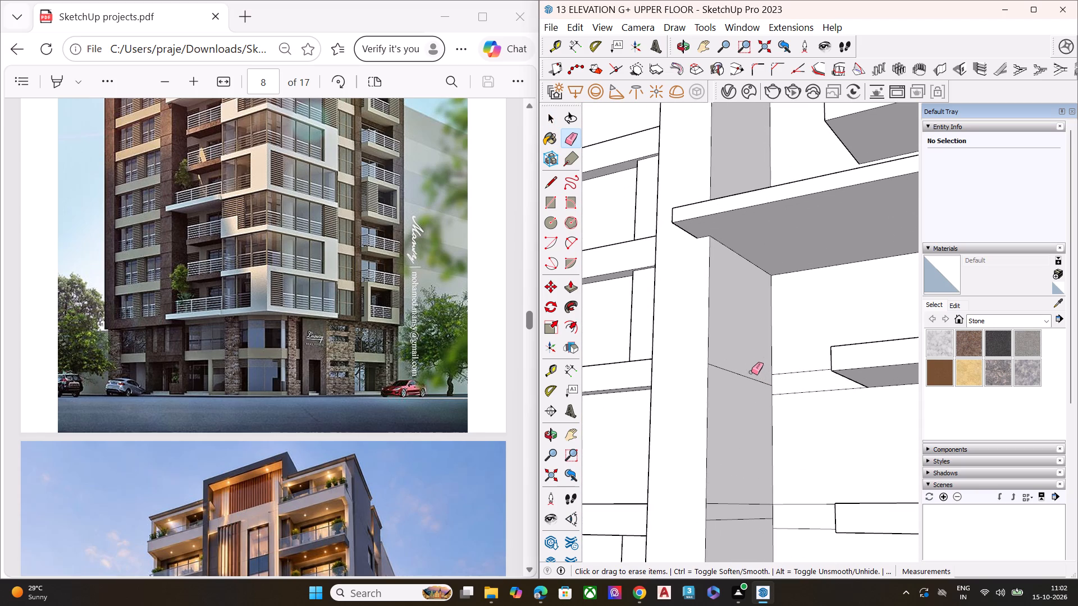
click(752, 378)
click(794, 372)
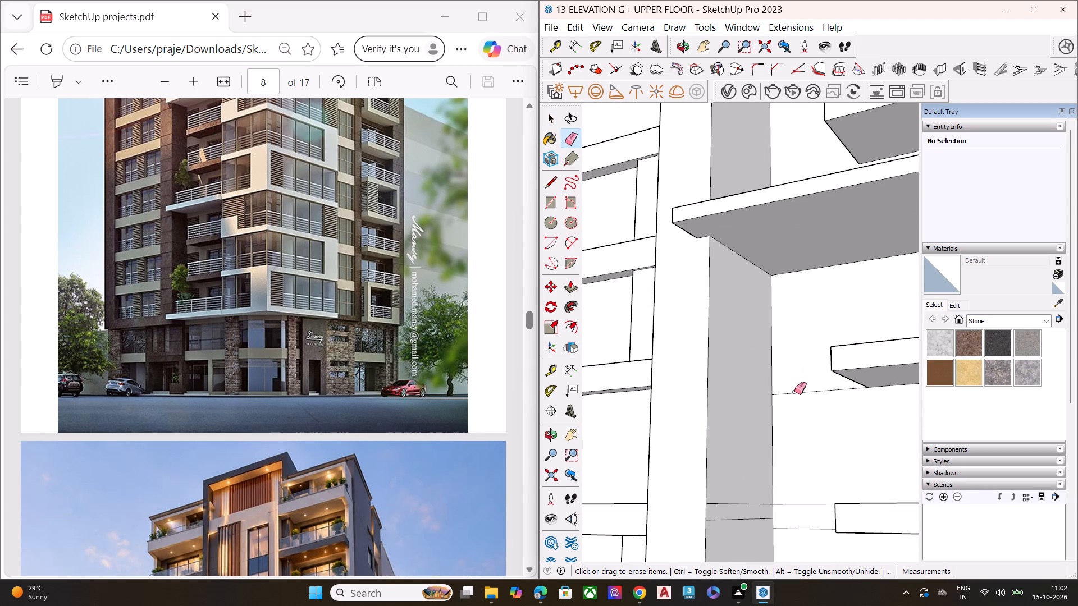
click(794, 392)
Erase the leftover side-wall and rear-wall edge lines beside the second slab below the second-highest balcony.
click(742, 506)
click(745, 520)
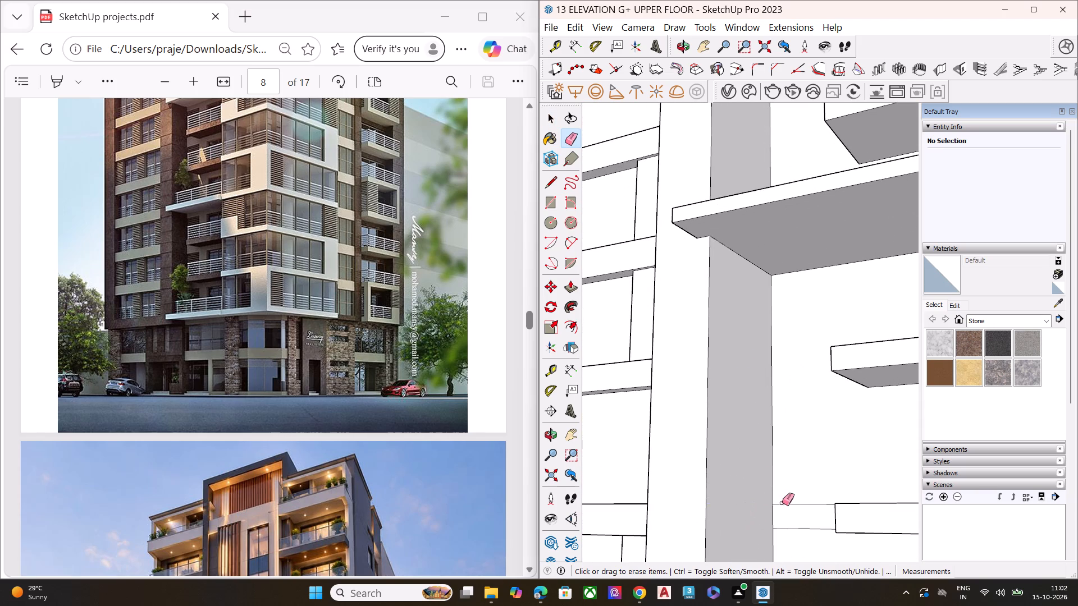
click(796, 504)
click(798, 531)
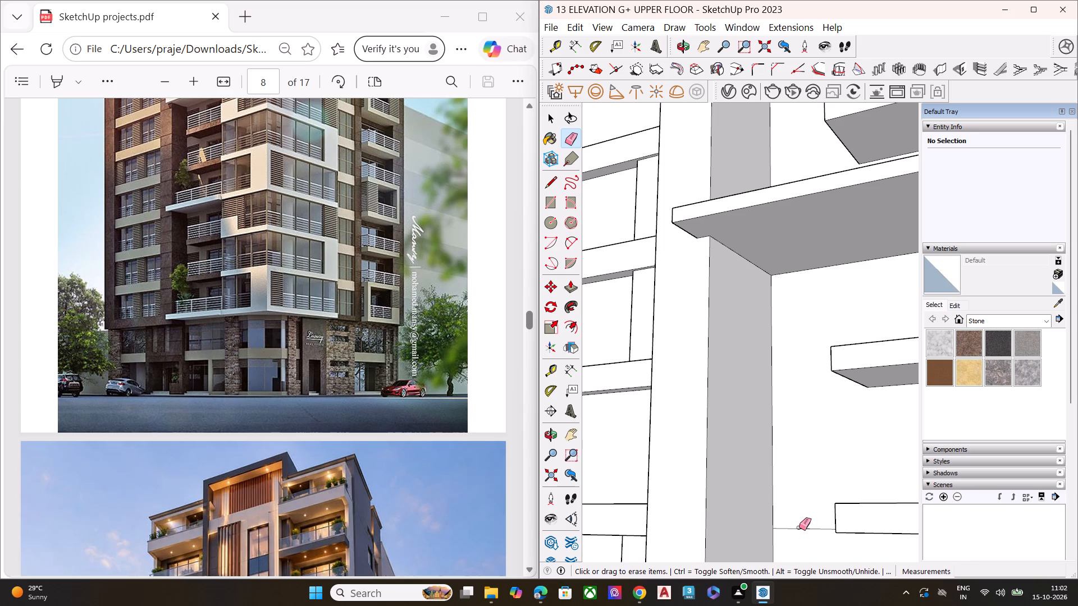
click(799, 527)
key(space)
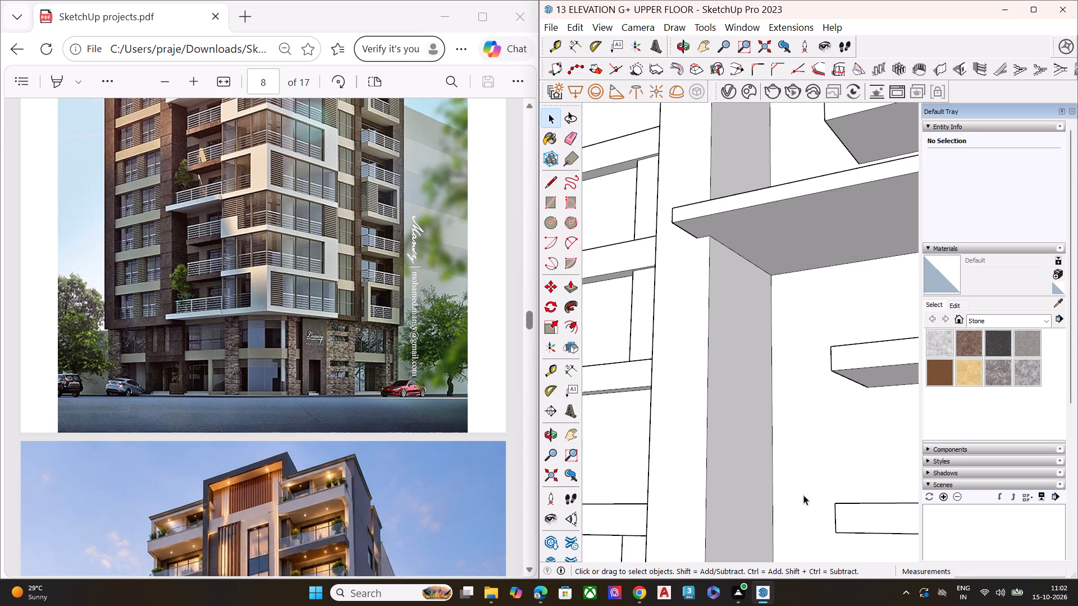
Erase the leftover side-wall and rear-wall edge lines beside the first slab below the third-highest balcony.
scroll(759, 339, down, 8)
middle_drag(757, 353, 767, 430)
key(e)
scroll(762, 376, down, 7)
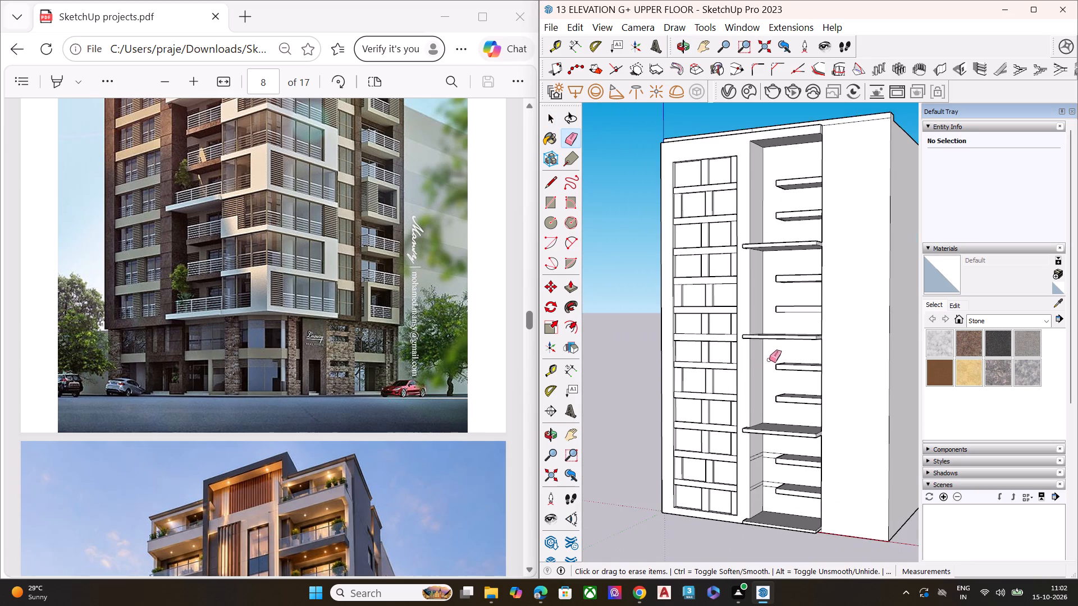
scroll(769, 360, down, 6)
scroll(763, 467, up, 10)
scroll(761, 334, up, 5)
scroll(761, 332, down, 1)
scroll(761, 332, up, 6)
scroll(768, 366, down, 1)
scroll(768, 366, up, 5)
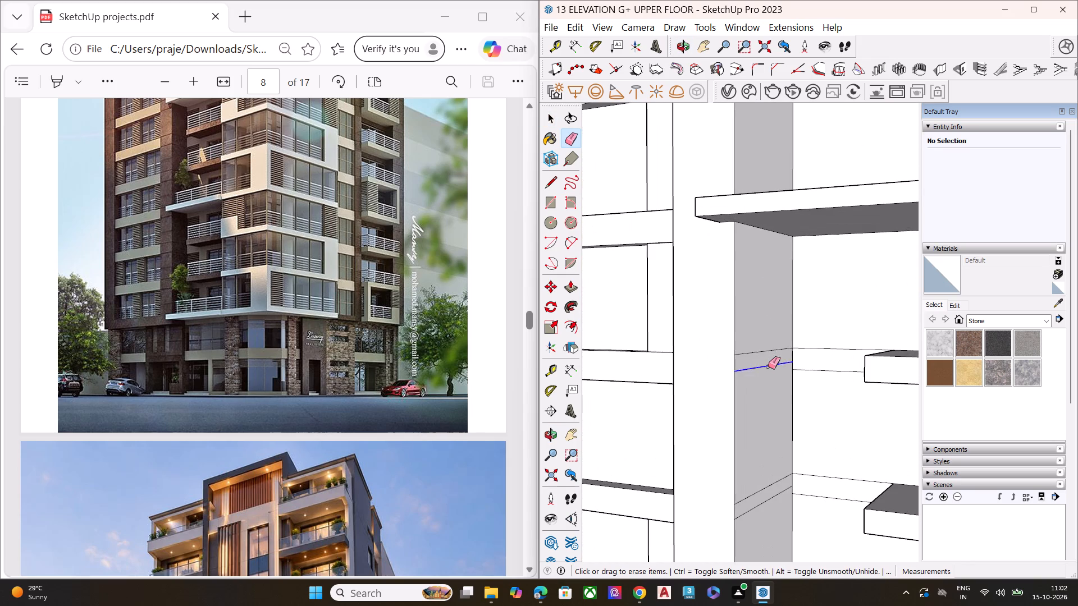
click(768, 366)
click(768, 353)
click(768, 351)
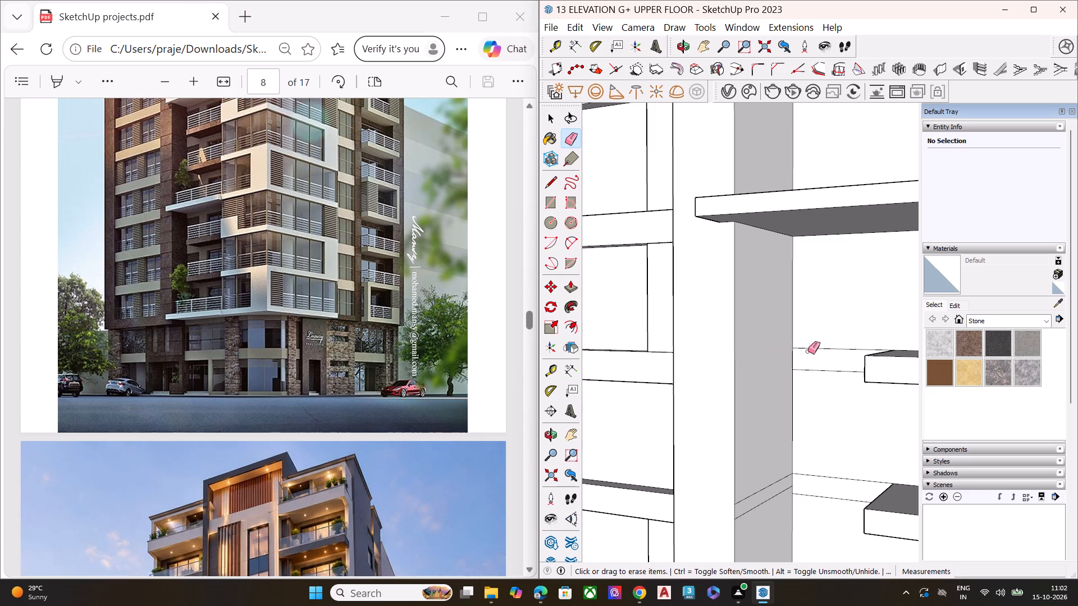
click(811, 348)
click(817, 369)
Erase the leftover side-wall and rear-wall edge lines beside the second slab below the third-highest balcony.
scroll(755, 332, down, 5)
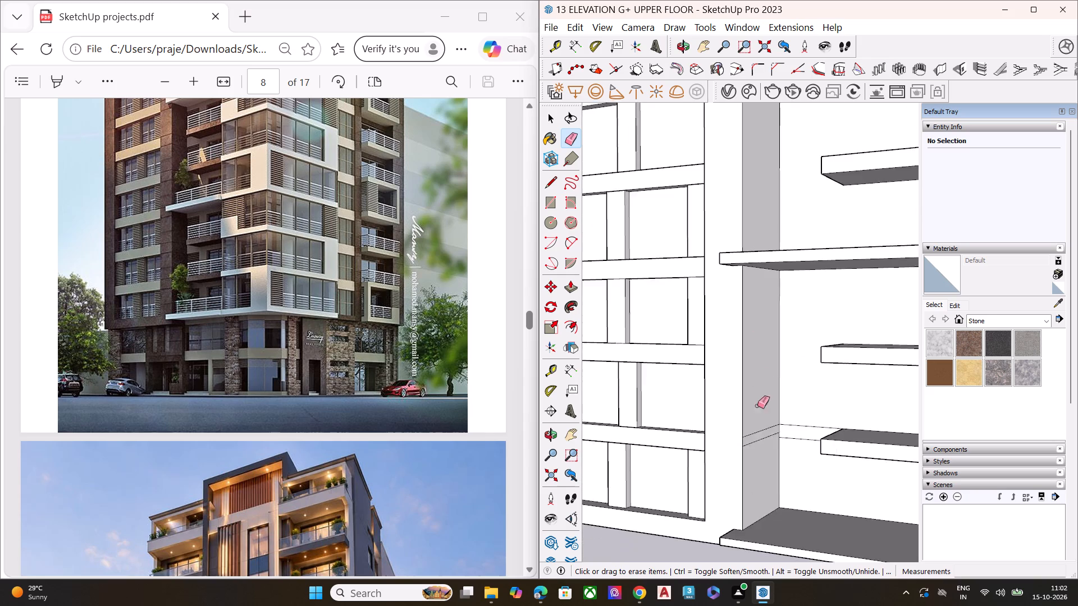
scroll(762, 437, up, 2)
scroll(762, 437, down, 1)
scroll(762, 437, up, 5)
click(762, 425)
click(771, 437)
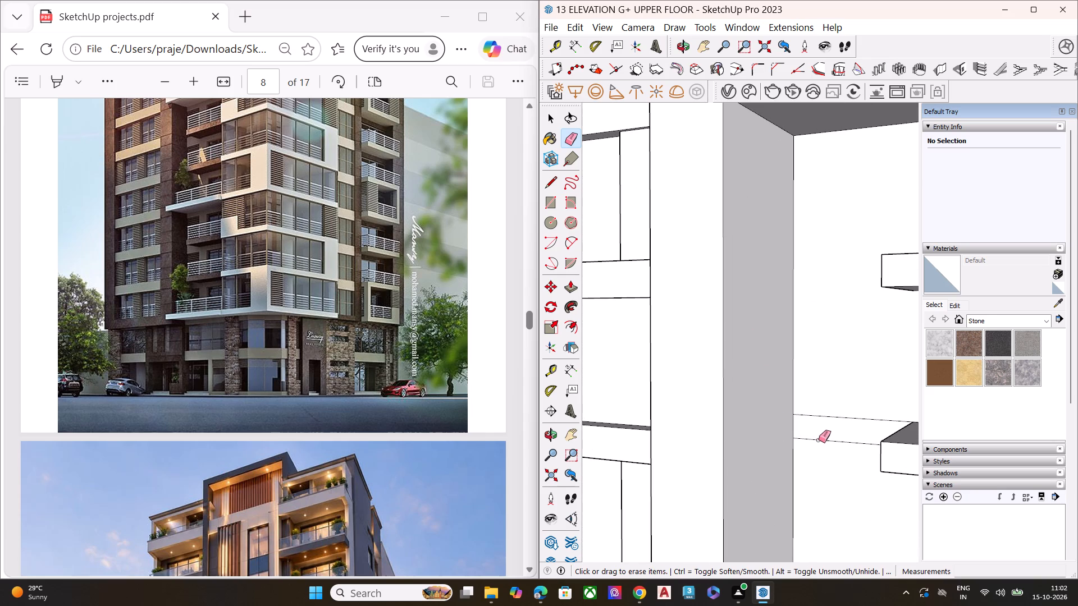
click(819, 440)
click(823, 417)
Examine the recess's short slabs and long balconies from several angles and compare their lengths with the reference tower photo.
scroll(765, 377, down, 15)
middle_drag(751, 417, 786, 426)
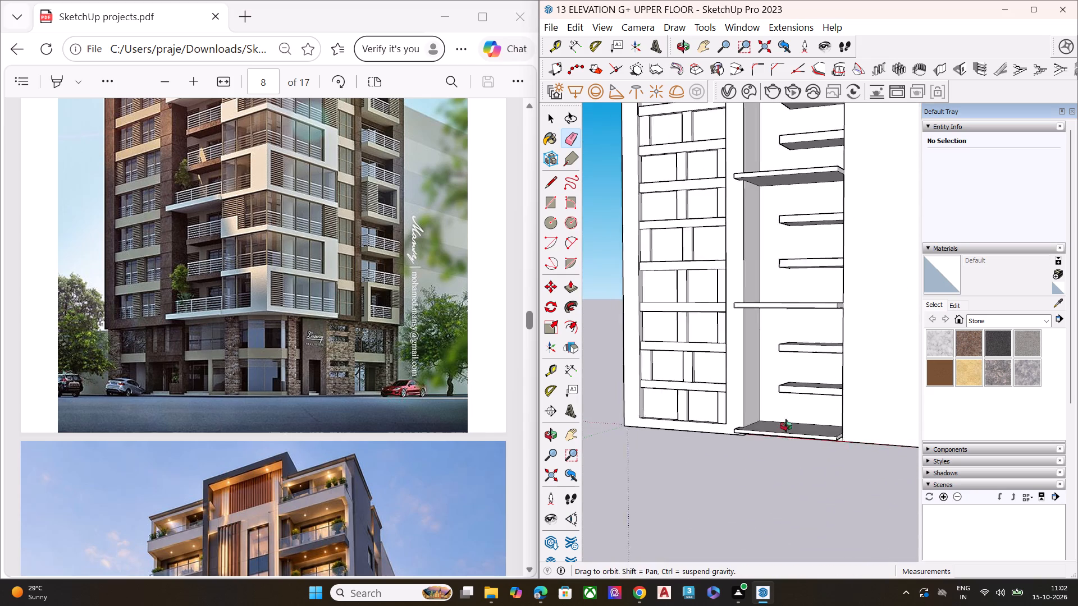
middle_drag(786, 426, 834, 426)
scroll(750, 338, down, 2)
scroll(749, 343, up, 1)
scroll(748, 345, down, 3)
scroll(747, 348, up, 1)
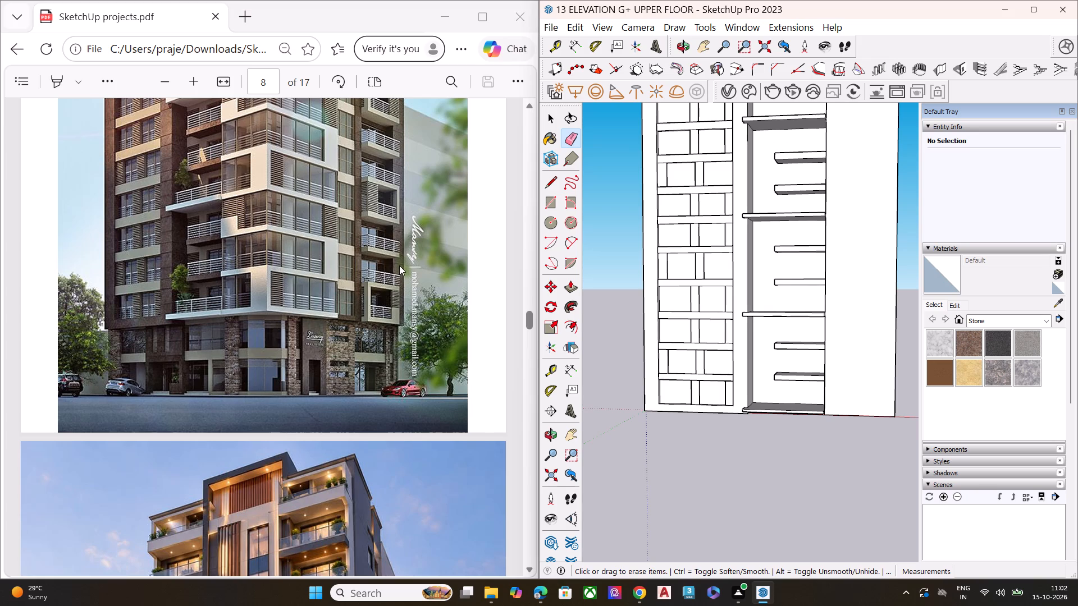
scroll(718, 291, down, 4)
key(space)
scroll(794, 312, up, 1)
middle_drag(776, 267, 673, 292)
scroll(742, 279, up, 1)
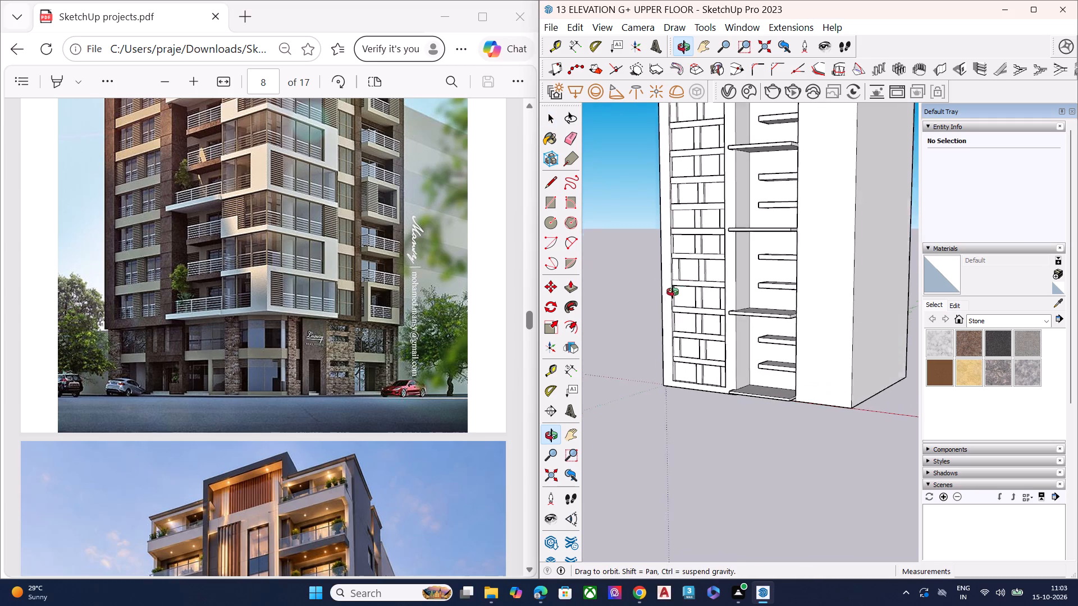
middle_drag(673, 292, 652, 284)
scroll(807, 206, down, 7)
middle_drag(768, 306, 824, 204)
scroll(822, 190, up, 10)
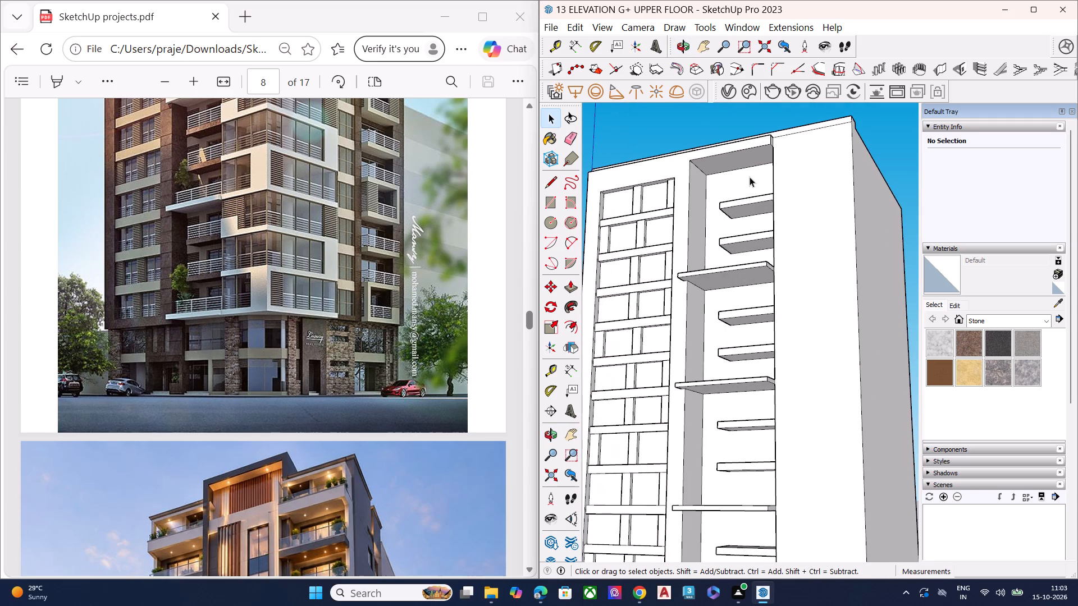
middle_drag(733, 231, 957, 282)
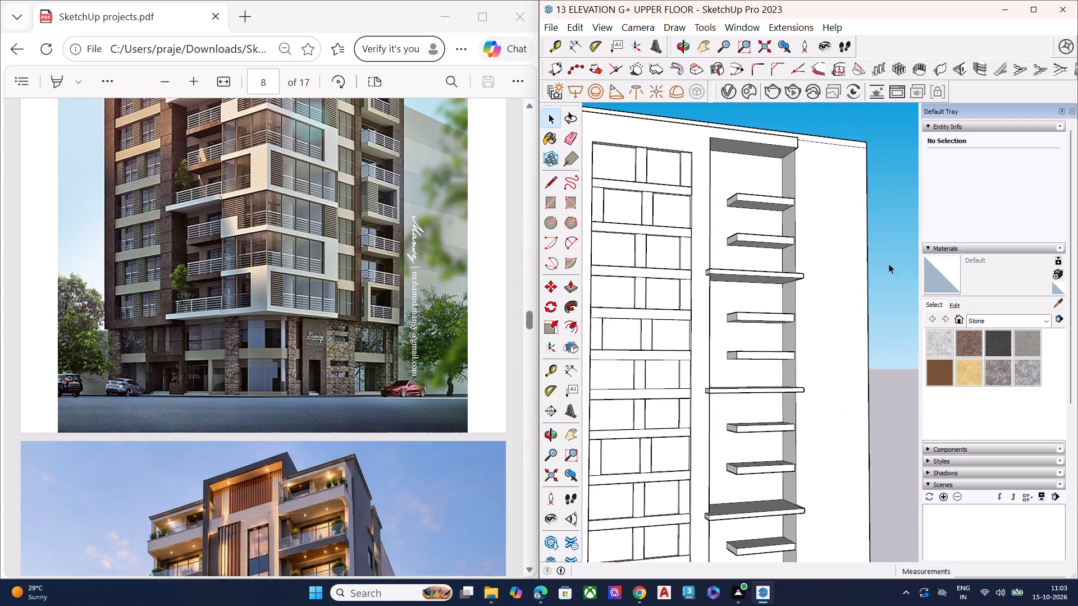
scroll(777, 187, up, 3)
scroll(776, 187, down, 2)
scroll(776, 187, up, 5)
scroll(693, 209, up, 1)
middle_drag(693, 209, 518, 235)
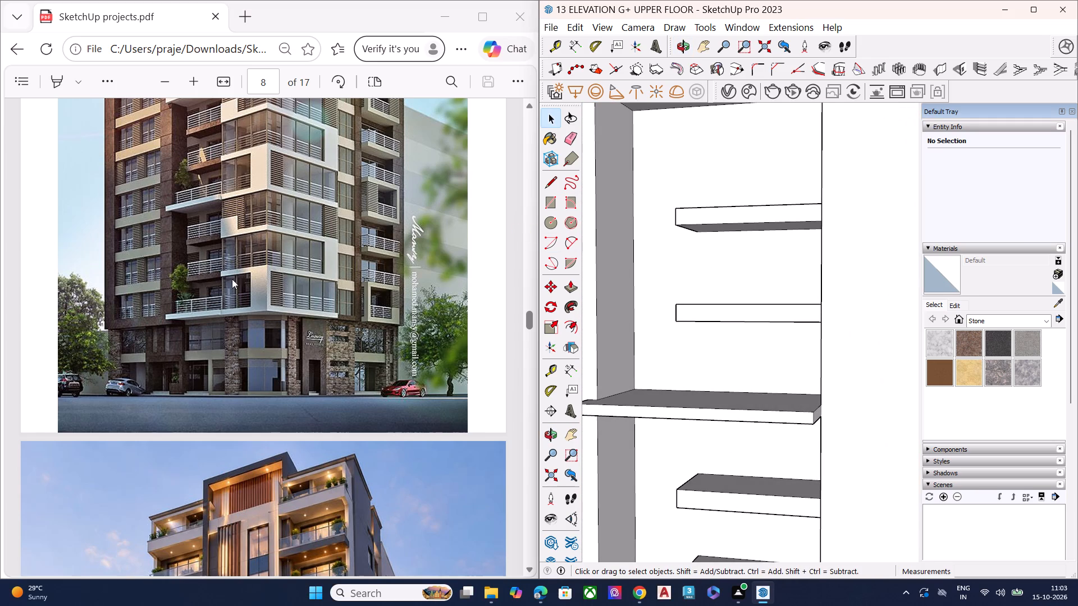
scroll(237, 266, up, 3)
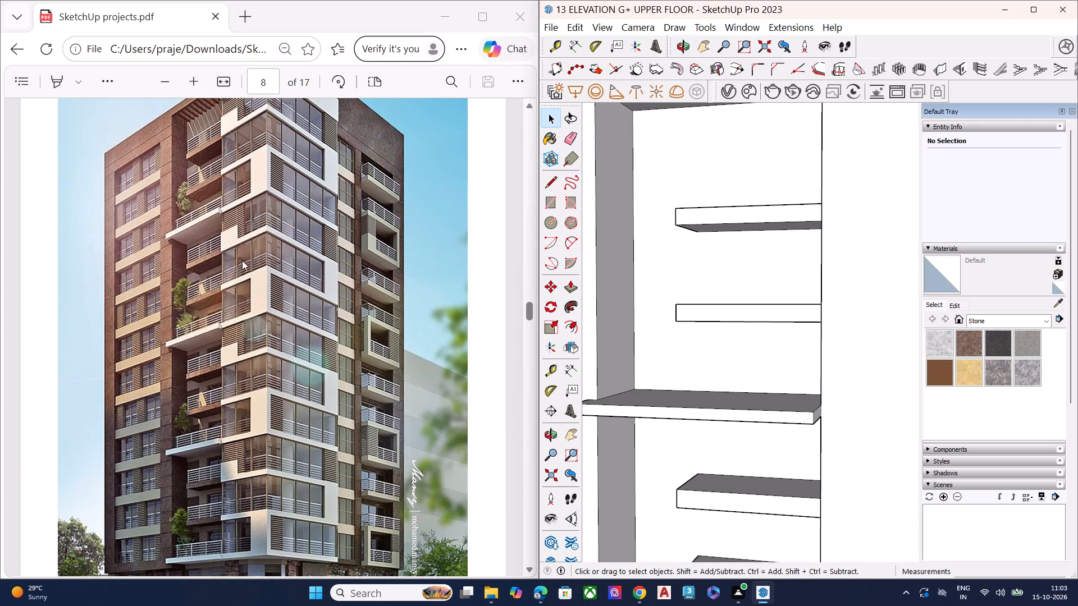
middle_drag(495, 251, 391, 187)
scroll(666, 270, down, 5)
middle_drag(788, 337, 651, 270)
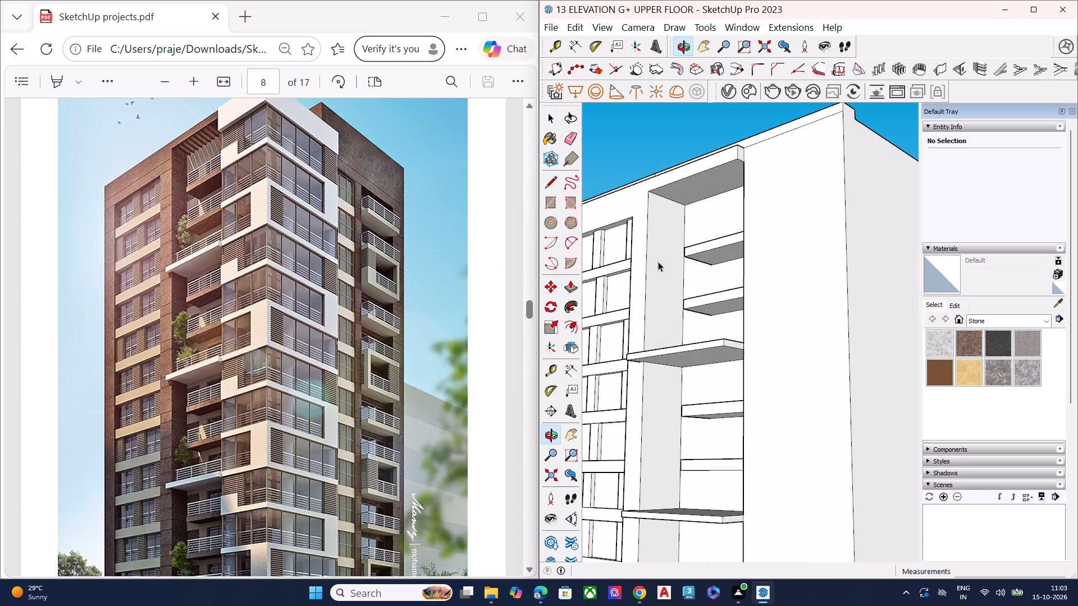
scroll(700, 230, down, 12)
scroll(702, 292, up, 3)
scroll(710, 302, down, 1)
scroll(710, 302, up, 2)
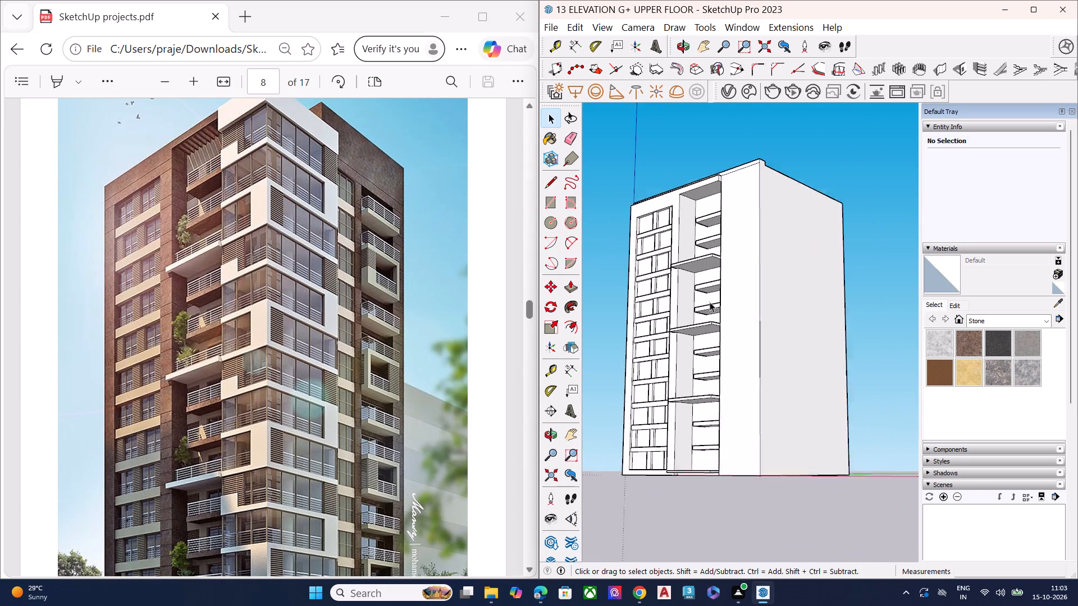
scroll(710, 302, up, 1)
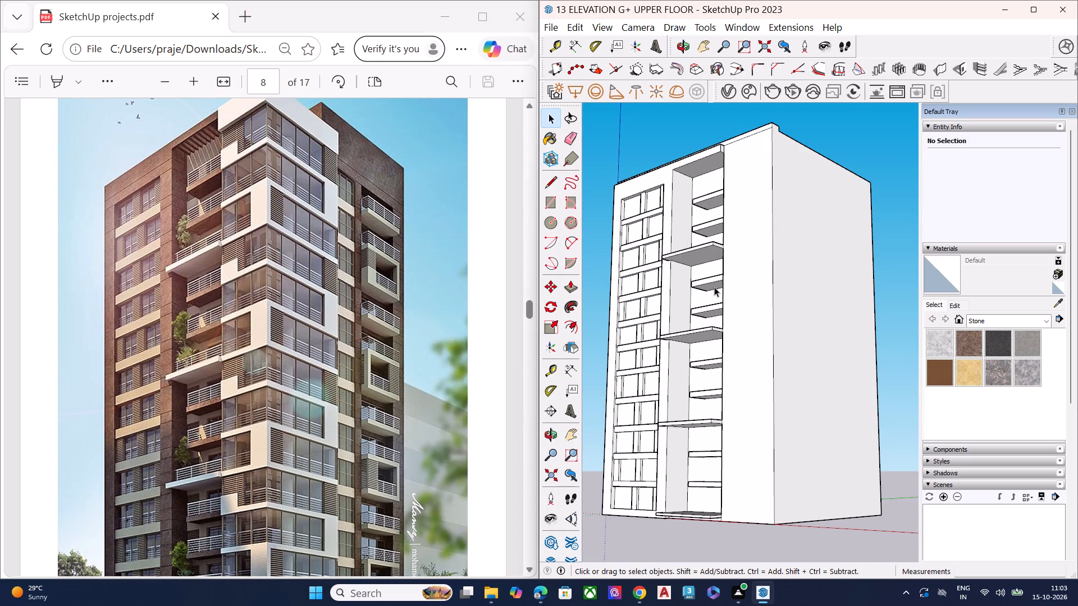
middle_drag(728, 225, 744, 286)
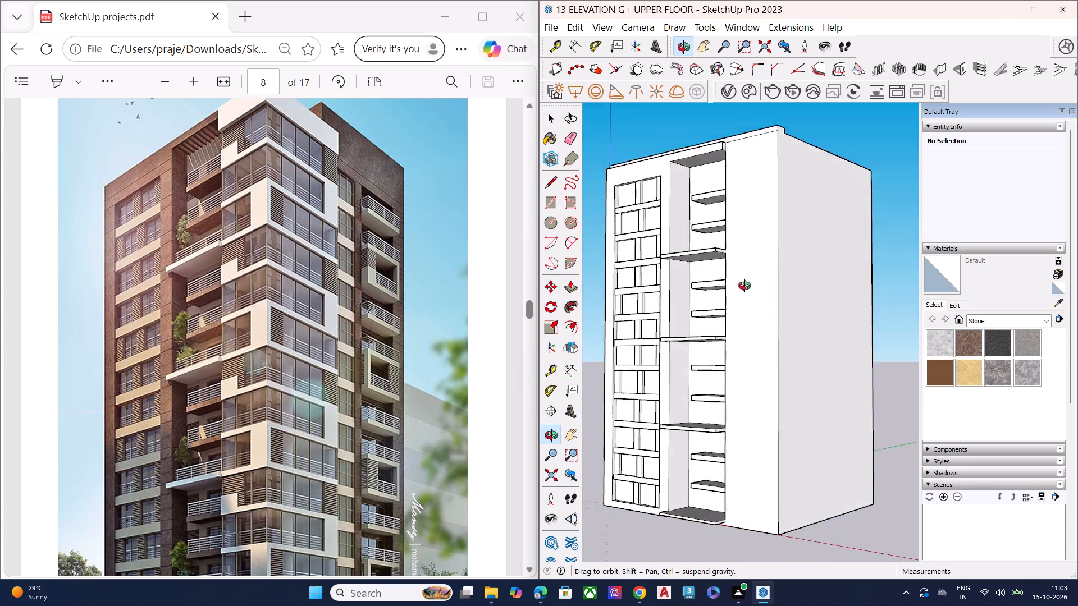
middle_drag(744, 286, 993, 380)
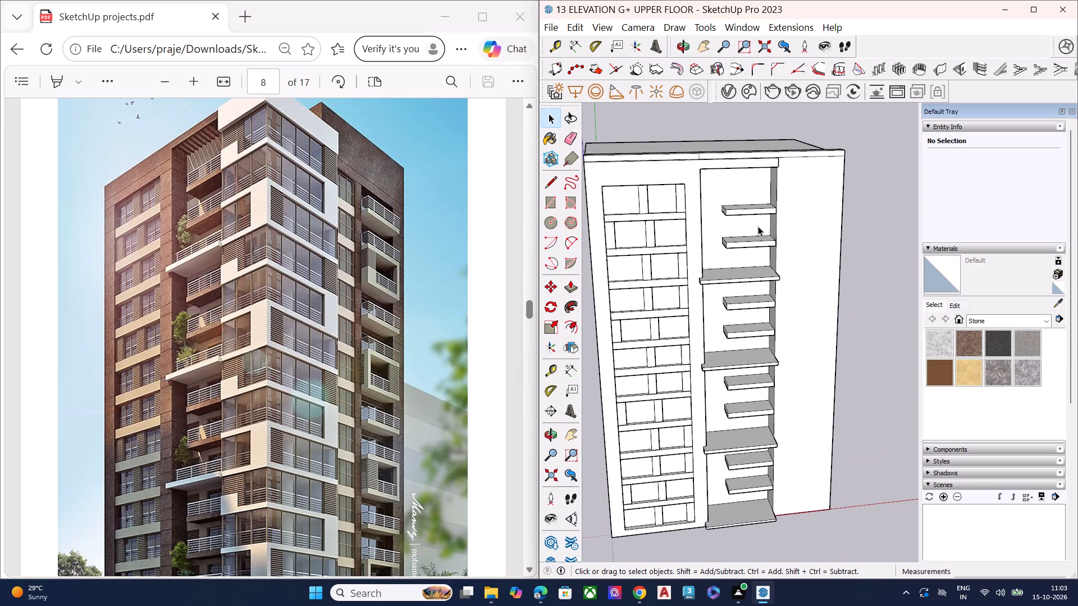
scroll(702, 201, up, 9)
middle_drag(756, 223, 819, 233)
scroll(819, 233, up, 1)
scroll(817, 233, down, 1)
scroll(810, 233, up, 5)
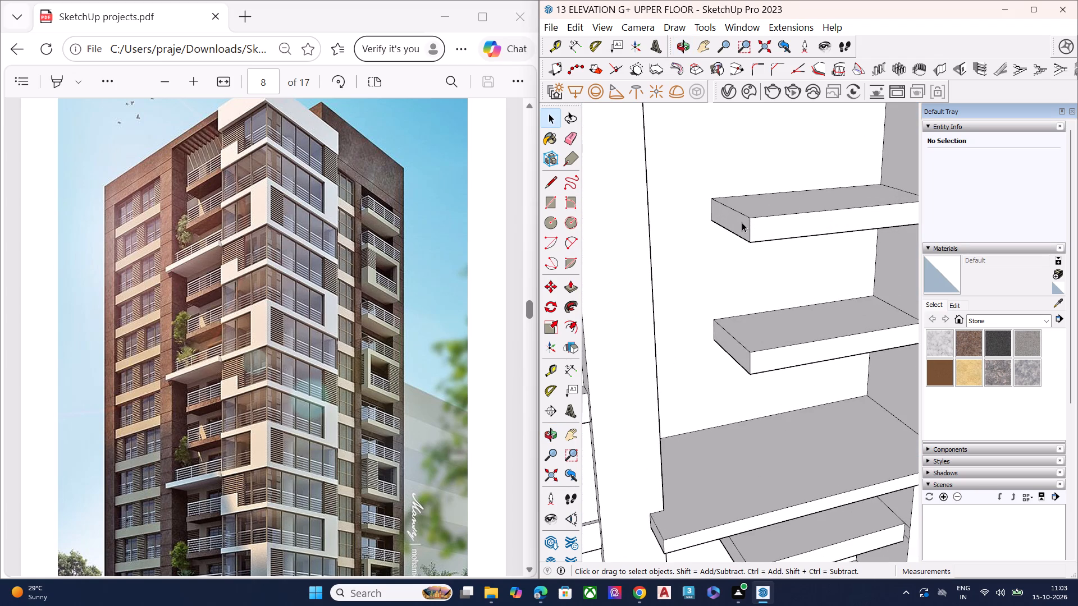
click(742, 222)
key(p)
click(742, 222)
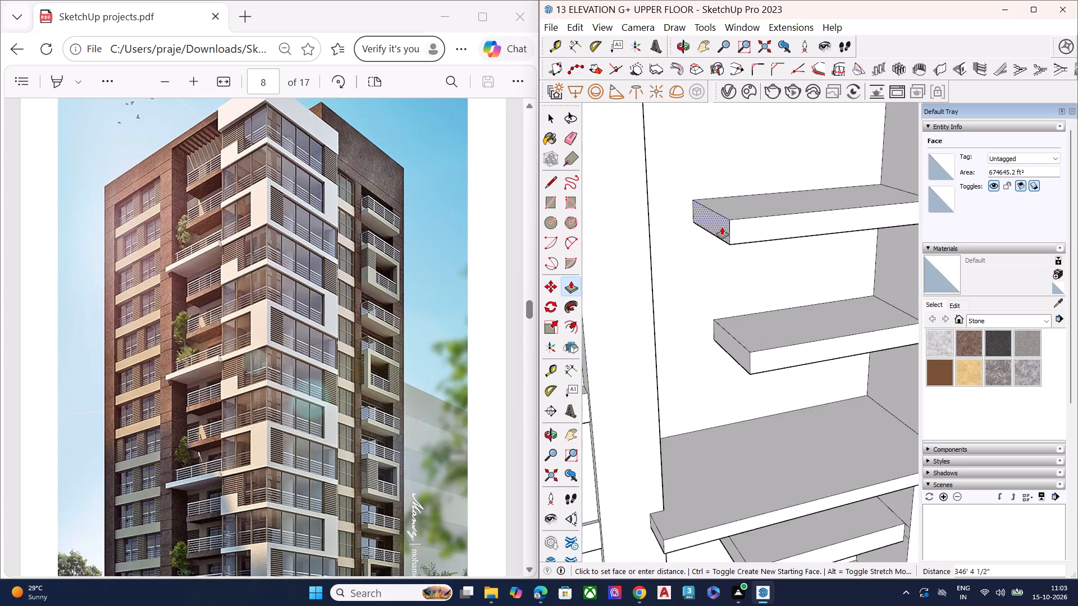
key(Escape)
Push/Pull the left end face of the recess's topmost short slab outward by about 355'.
scroll(712, 232, down, 7)
middle_drag(752, 267, 784, 205)
scroll(750, 205, up, 6)
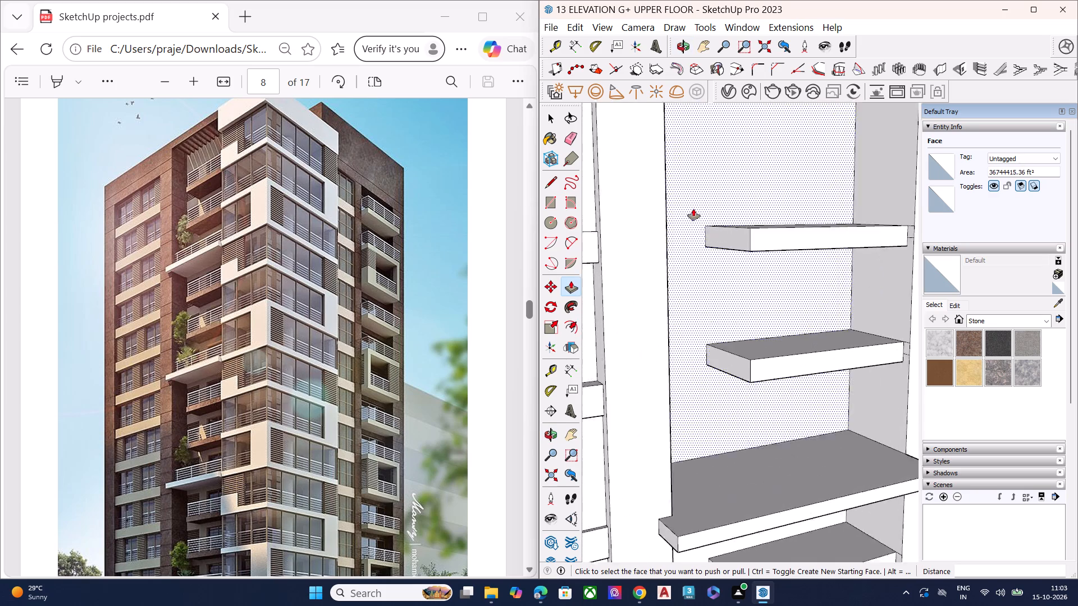
scroll(693, 209, up, 2)
click(738, 241)
click(738, 241)
click(716, 243)
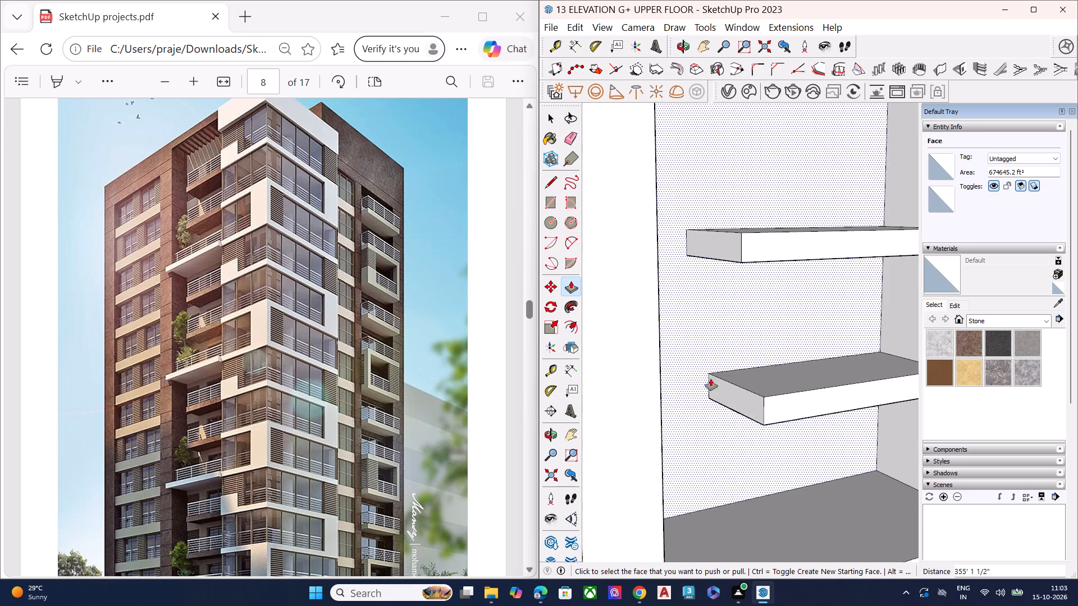
Extend the left end of the short slab directly above the highest balcony by the same Push/Pull distance.
key(space)
click(738, 400)
key(p)
double_click(738, 400)
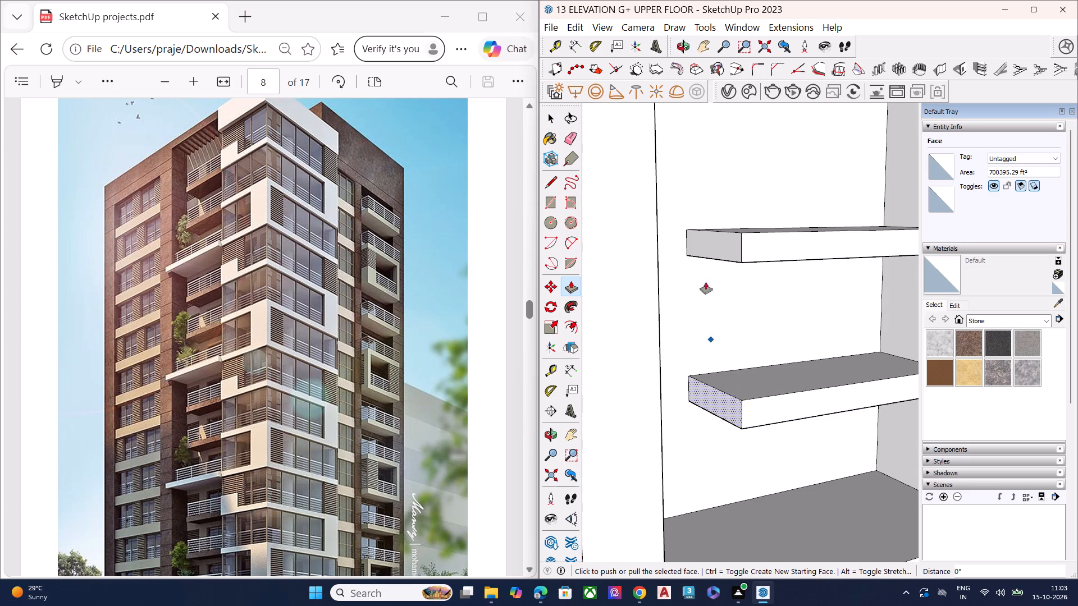
Extend the left end of the first short slab below the highest balcony by the same Push/Pull distance.
scroll(706, 246, down, 7)
scroll(711, 245, up, 1)
scroll(714, 245, down, 1)
middle_drag(752, 260, 613, 260)
scroll(796, 232, down, 6)
middle_drag(815, 302, 711, 293)
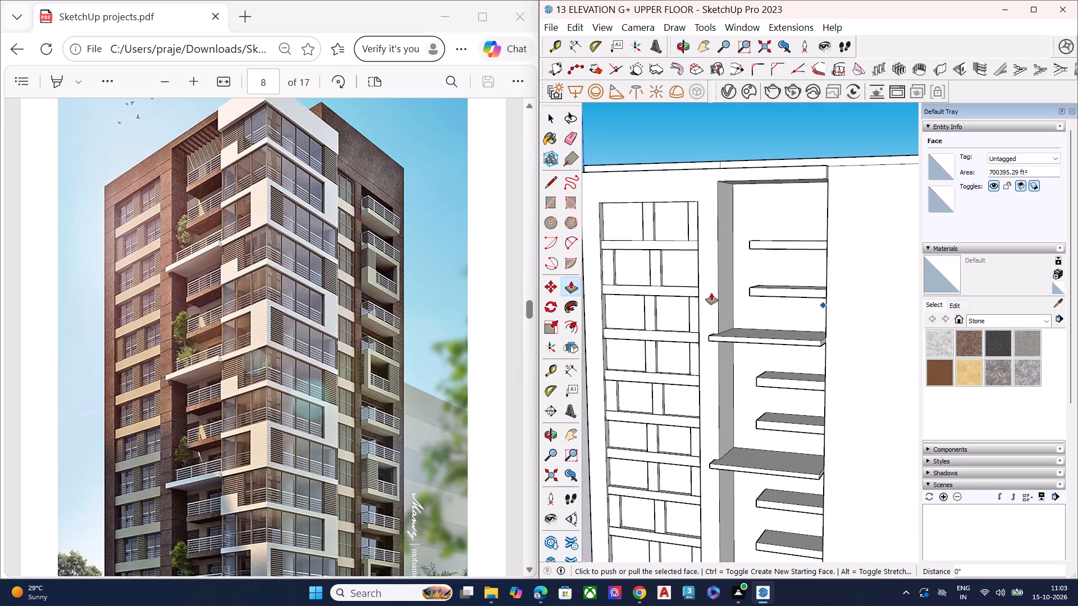
middle_drag(758, 368, 931, 247)
scroll(786, 363, up, 7)
key(space)
middle_drag(742, 394, 784, 395)
scroll(784, 395, up, 1)
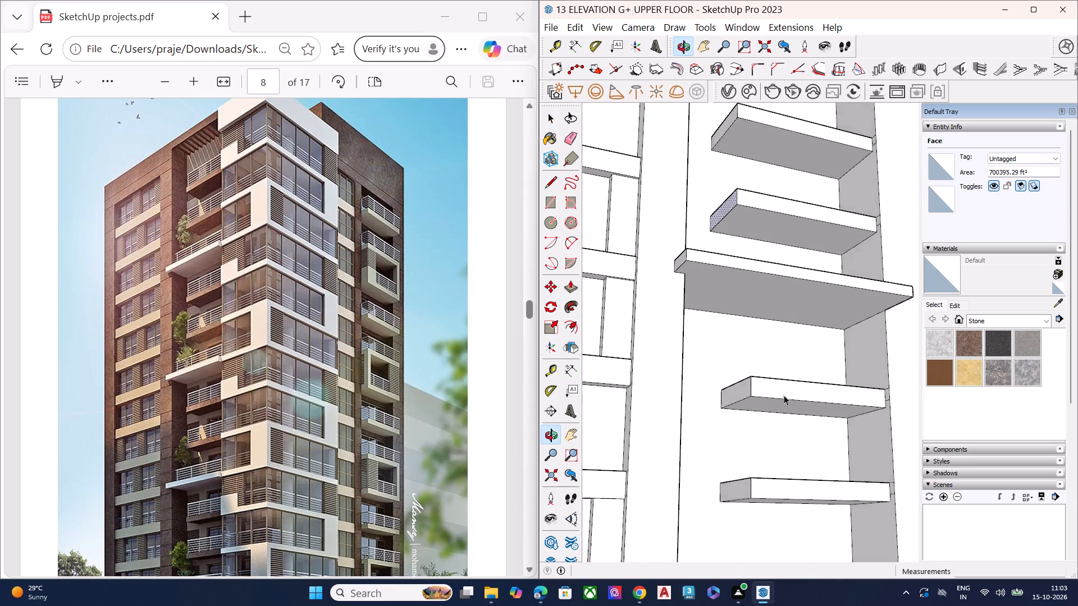
click(744, 387)
key(p)
double_click(736, 385)
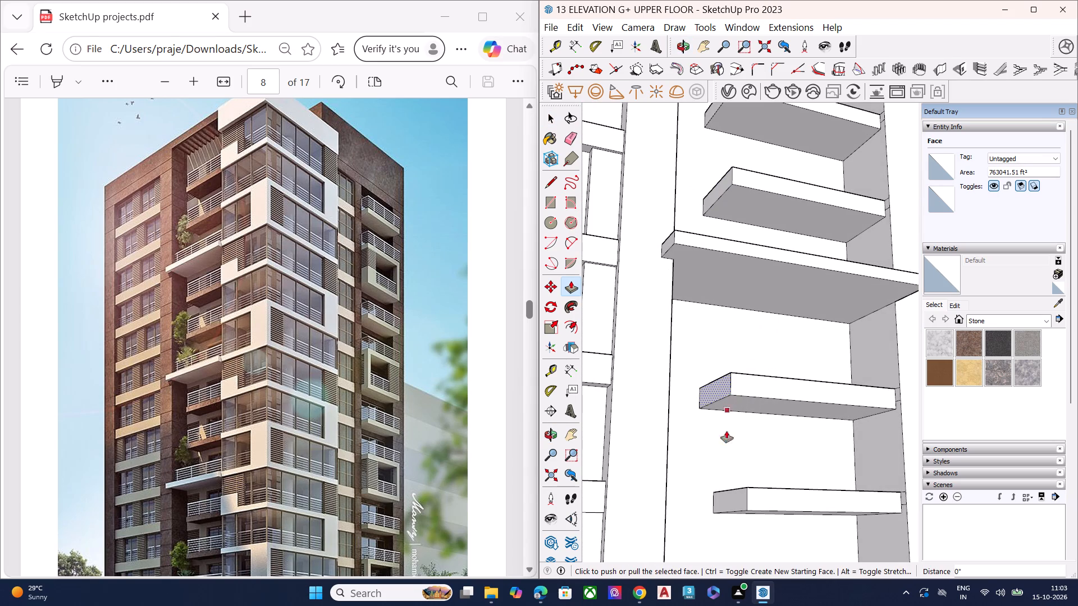
Extend the left end of the second short slab below the highest balcony by the same Push/Pull distance.
key(space)
click(733, 494)
key(p)
double_click(733, 494)
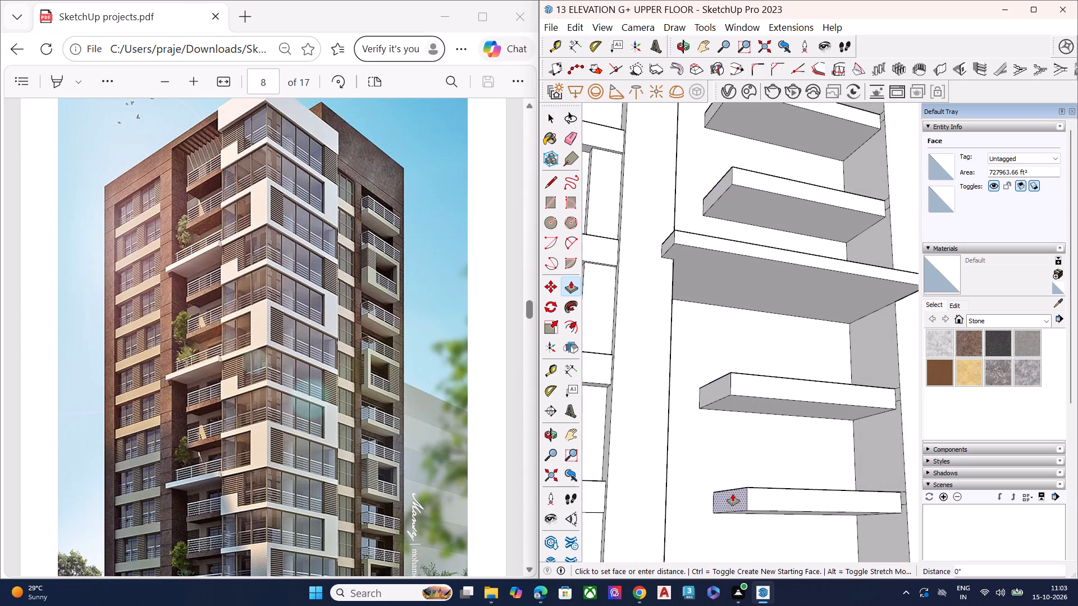
Review the recess's slabs as a whole and check the lower balconies in the reference tower photo.
scroll(728, 374, down, 6)
scroll(725, 310, down, 2)
scroll(725, 310, up, 1)
scroll(725, 310, down, 3)
scroll(725, 310, up, 1)
scroll(725, 310, down, 3)
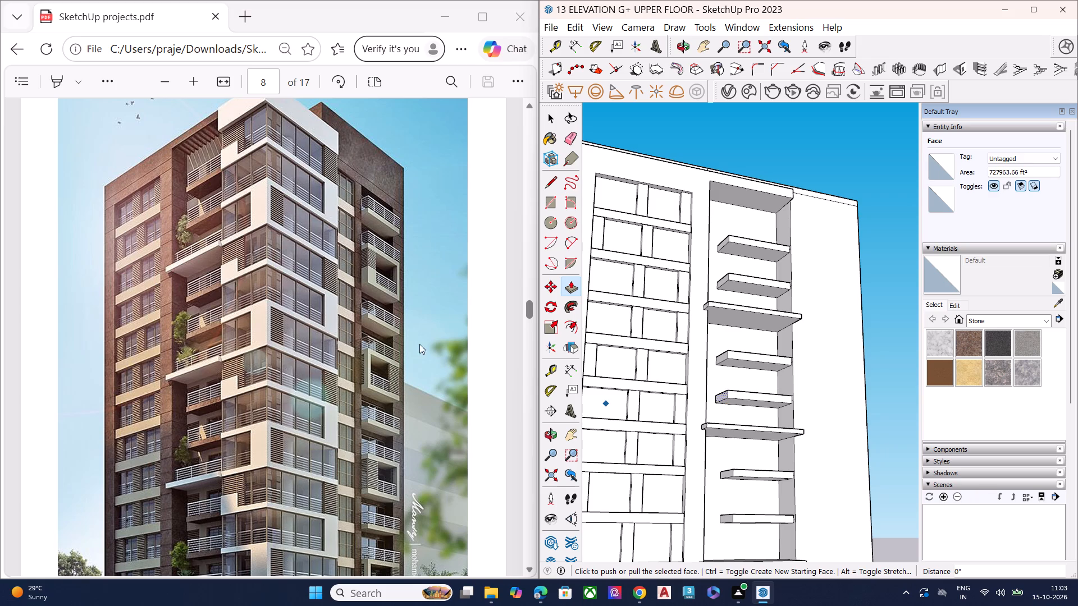
scroll(483, 288, down, 1)
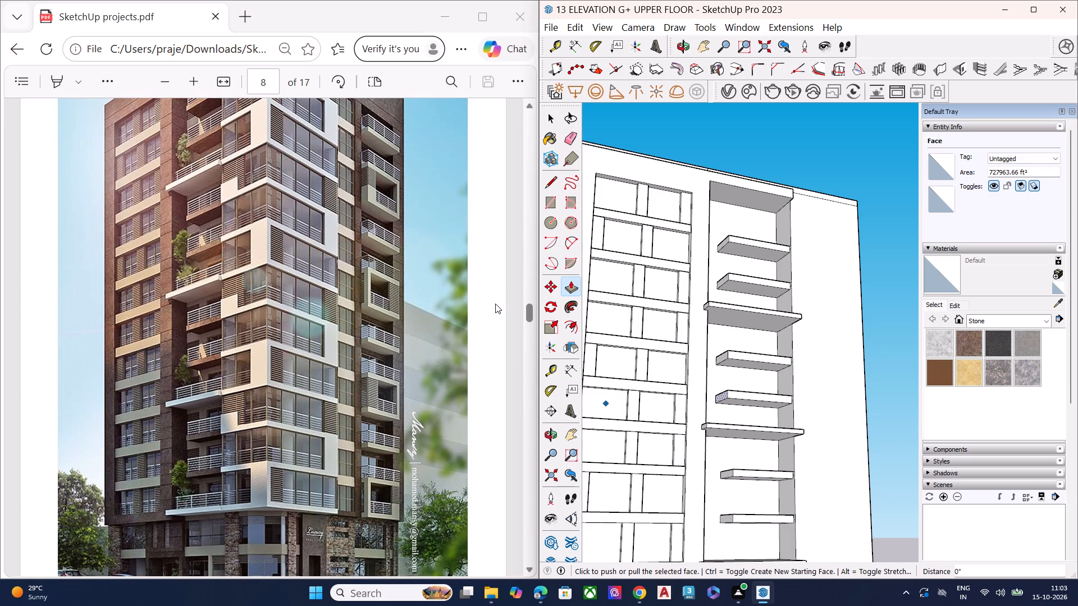
Extend the left end of the first short slab below the second-highest balcony by the same Push/Pull distance.
scroll(697, 251, down, 7)
middle_drag(742, 406, 757, 477)
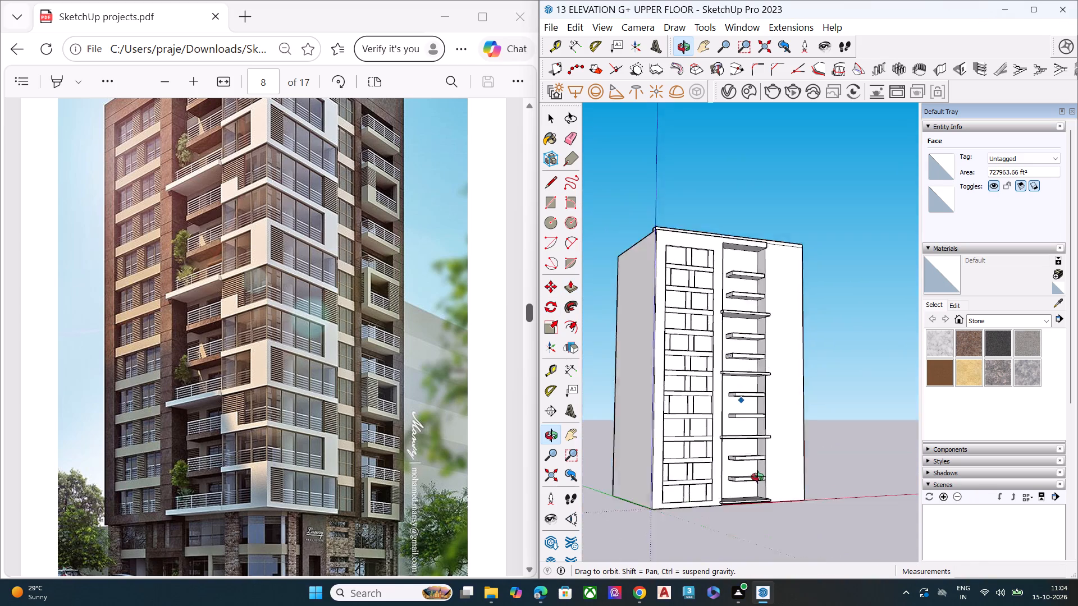
middle_drag(757, 477, 720, 475)
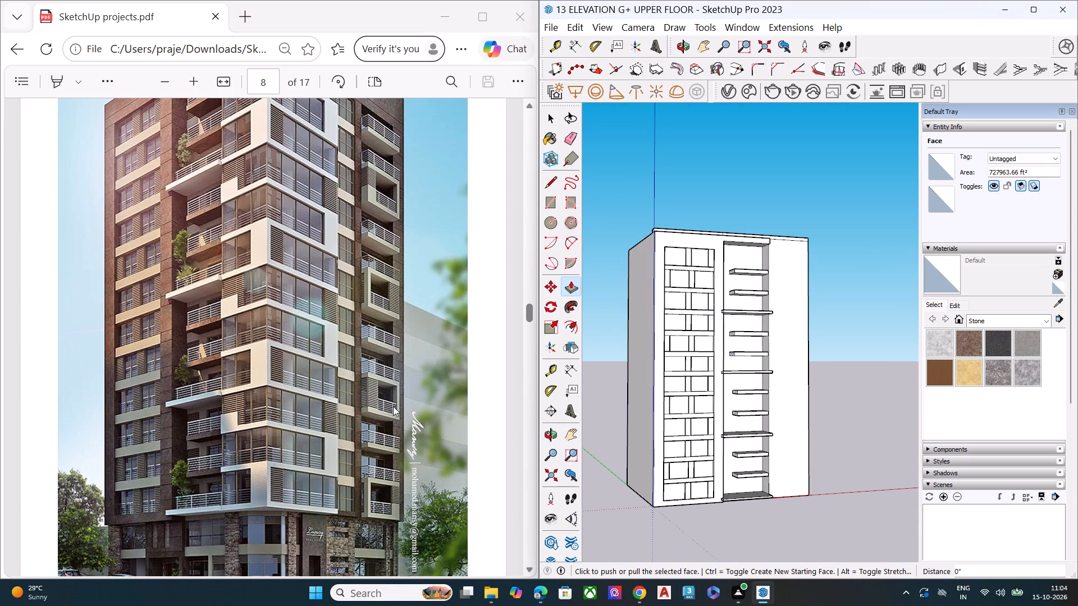
scroll(684, 345, up, 8)
scroll(807, 362, up, 4)
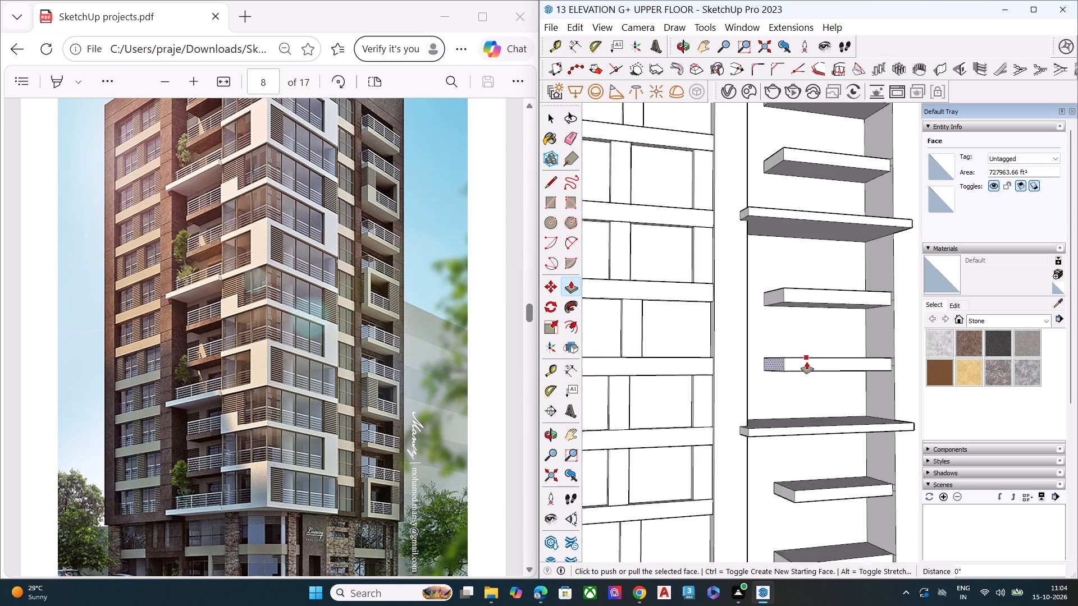
scroll(807, 362, up, 2)
scroll(714, 362, down, 7)
scroll(729, 471, up, 2)
scroll(732, 471, down, 1)
scroll(733, 471, up, 3)
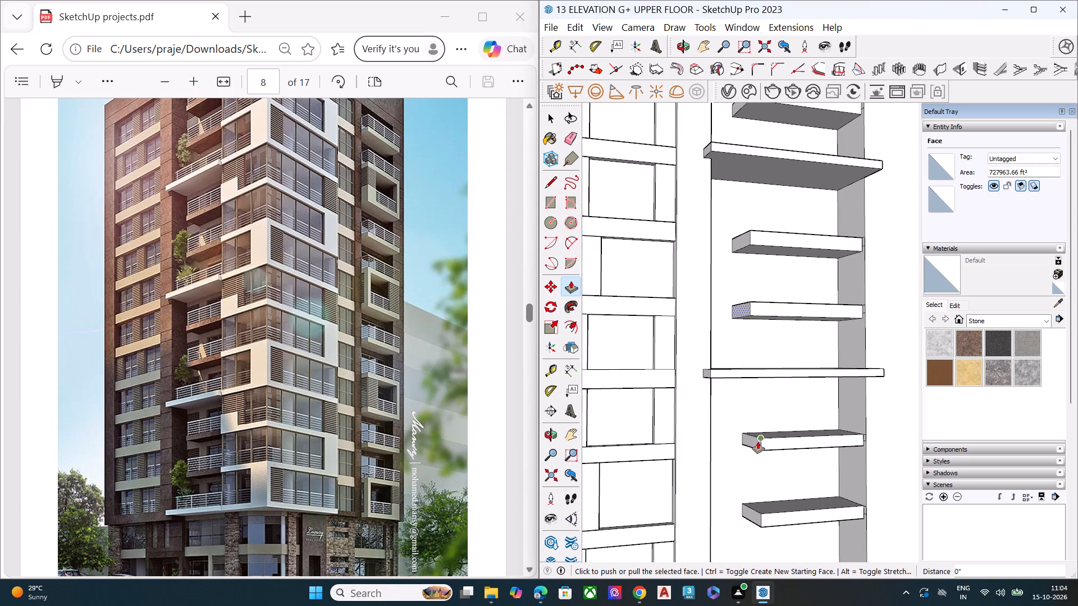
scroll(757, 454, up, 8)
key(space)
click(754, 428)
key(p)
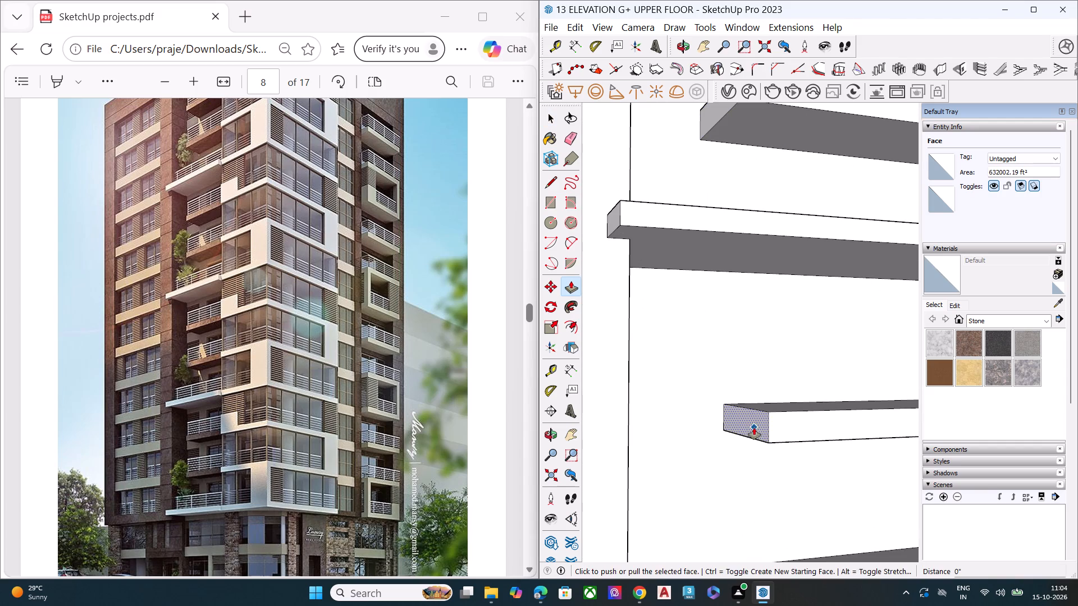
double_click(754, 428)
Extend the left end of the second short slab below the second-highest balcony by the same Push/Pull distance.
scroll(708, 373, down, 7)
scroll(716, 520, up, 6)
key(space)
click(732, 476)
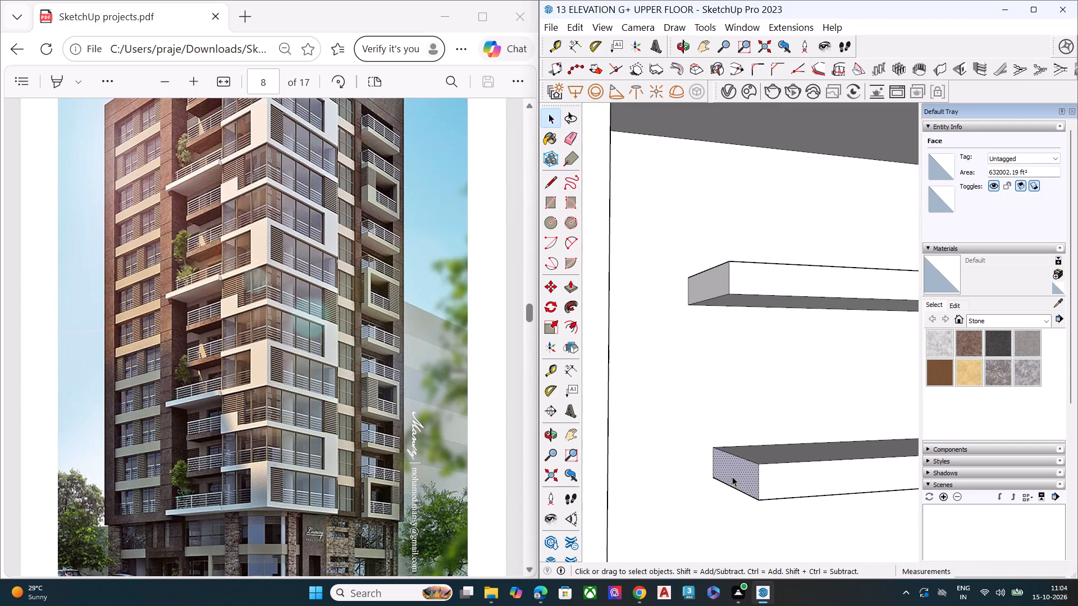
key(p)
double_click(732, 476)
Extend the left end of the first short slab below the third-highest balcony by the same Push/Pull distance.
scroll(693, 440, down, 4)
scroll(698, 434, up, 1)
scroll(700, 433, down, 15)
key(space)
scroll(709, 507, up, 7)
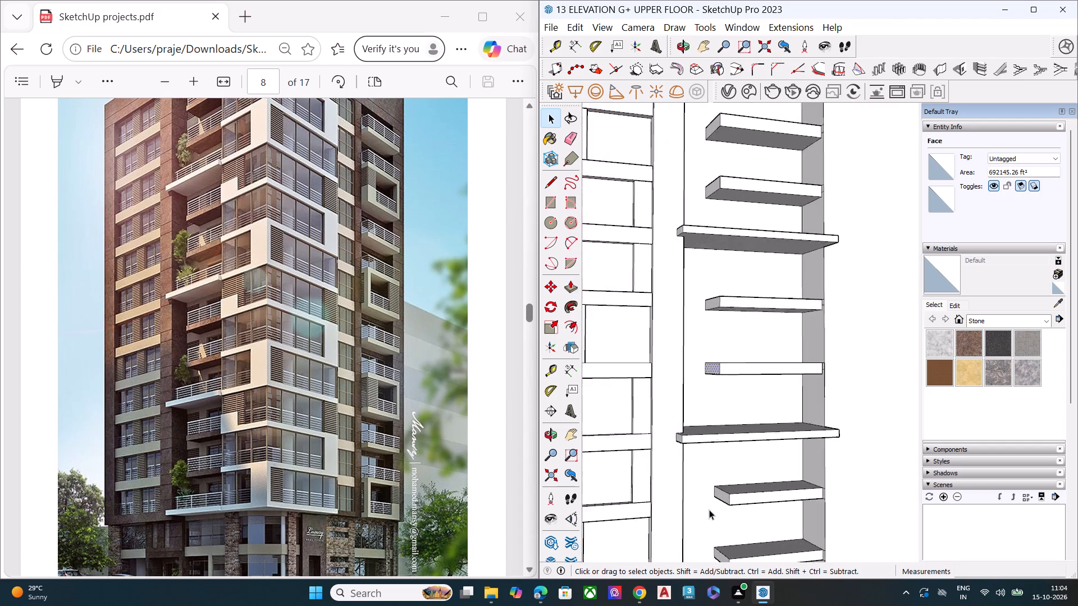
scroll(709, 509, up, 5)
click(728, 489)
key(p)
triple_click(733, 486)
scroll(720, 437, down, 7)
key(Escape)
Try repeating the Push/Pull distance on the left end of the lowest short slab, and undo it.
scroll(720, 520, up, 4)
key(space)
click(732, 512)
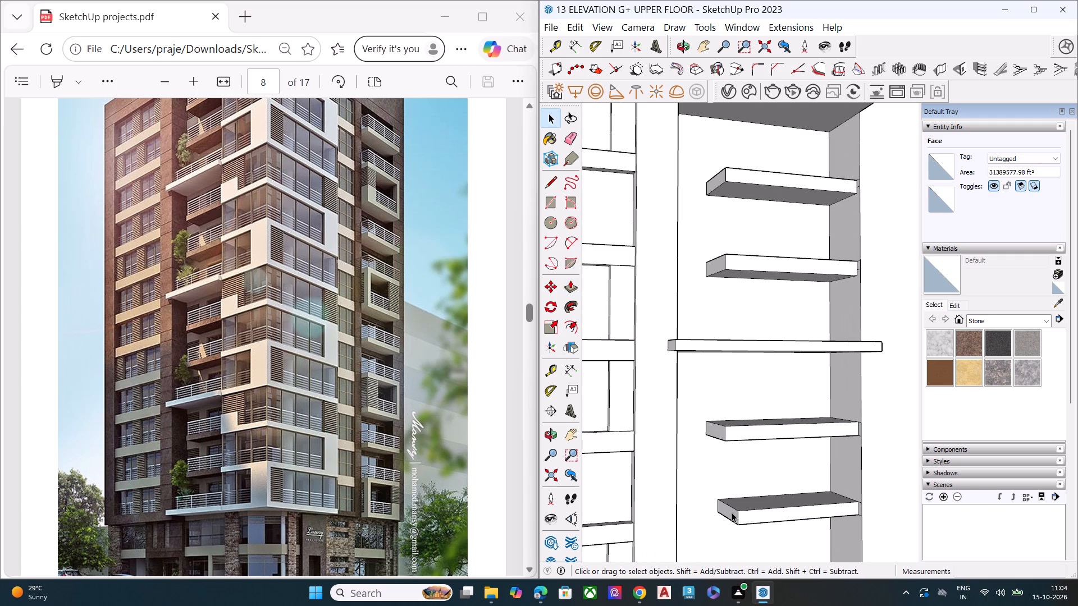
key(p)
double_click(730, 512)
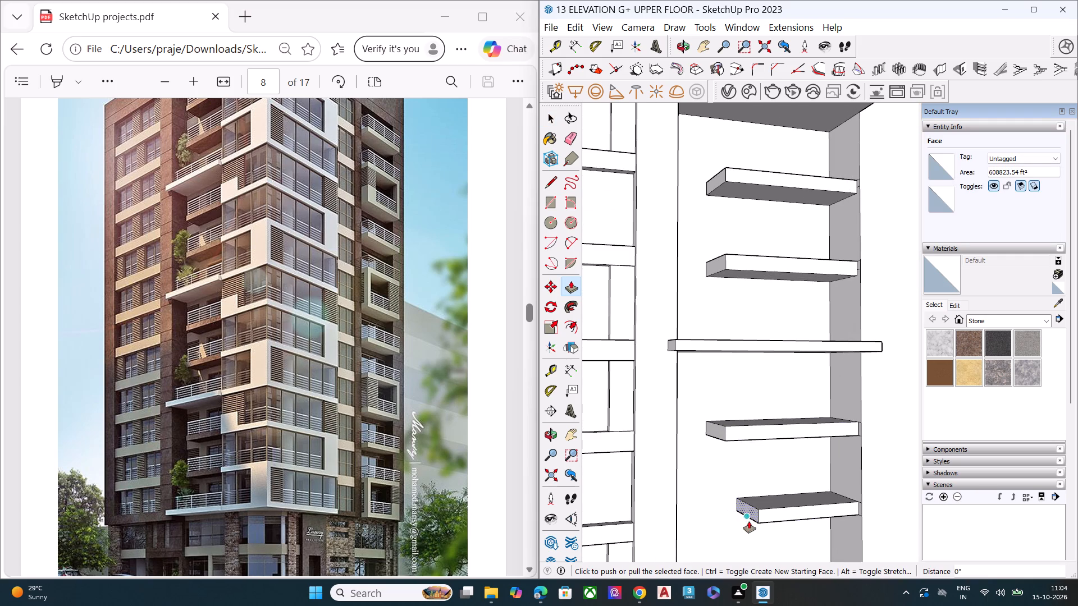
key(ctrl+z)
Push/Pull the left end of the lowest short slab out to align with the left end of the short slab above.
scroll(738, 525, up, 1)
scroll(736, 523, down, 2)
scroll(736, 523, up, 4)
key(space)
click(723, 511)
key(p)
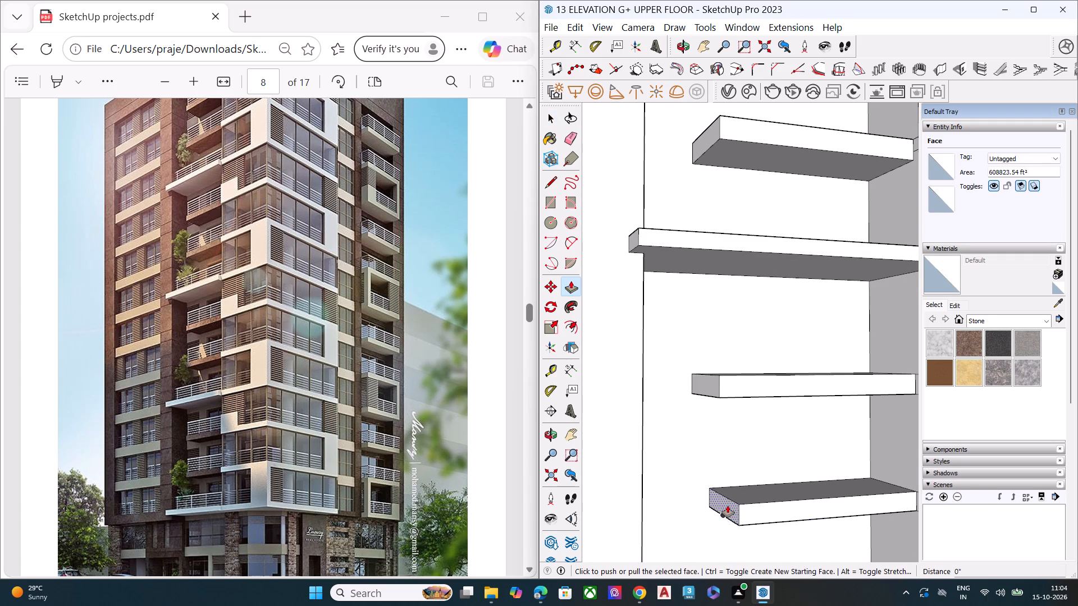
double_click(728, 506)
ctrl+click(752, 504)
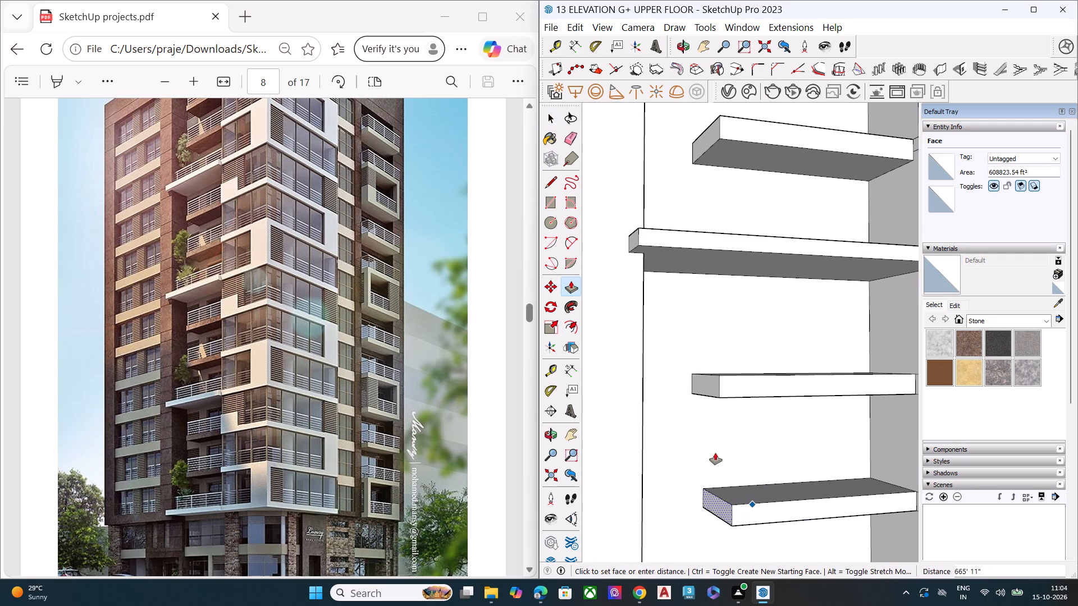
click(719, 397)
Clear the selection and review the whole tower with its lengthened slabs from the other front corner.
scroll(670, 406, down, 14)
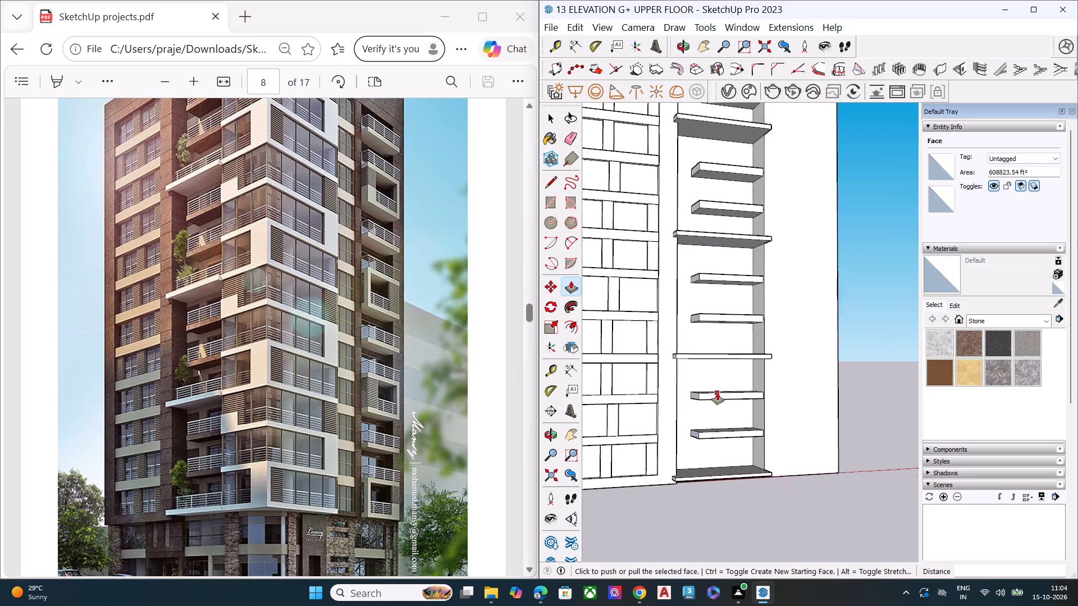
scroll(718, 393, down, 4)
key(space)
click(769, 512)
middle_drag(772, 403, 570, 437)
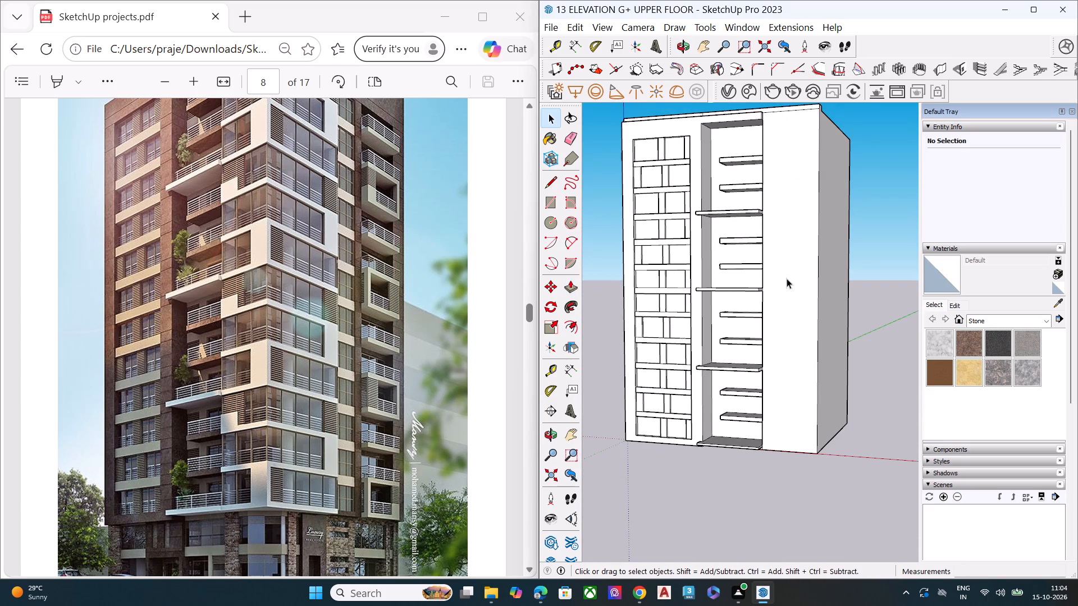
scroll(784, 282, down, 6)
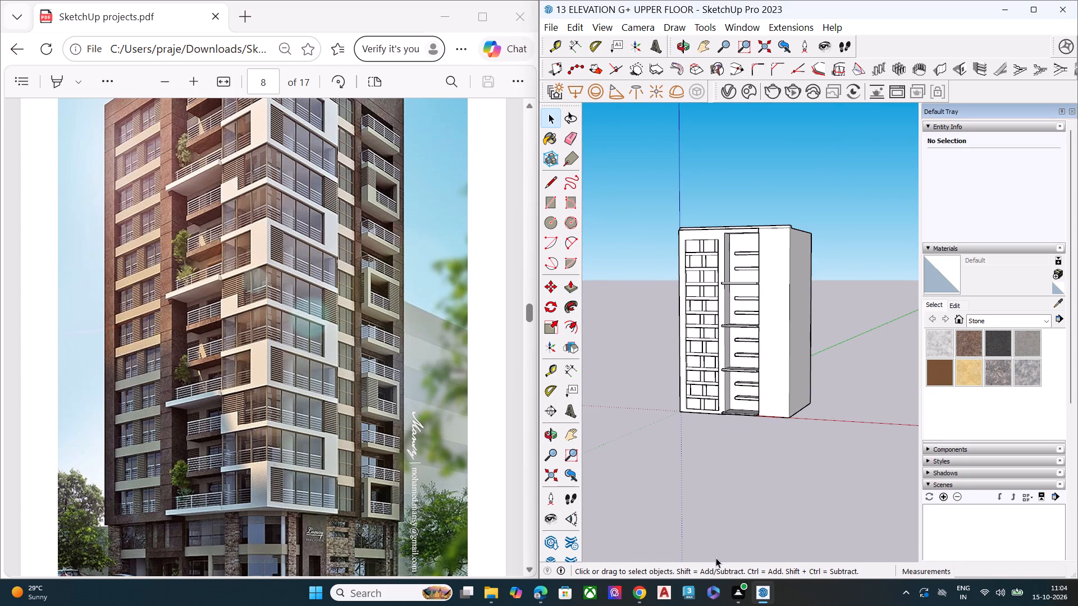
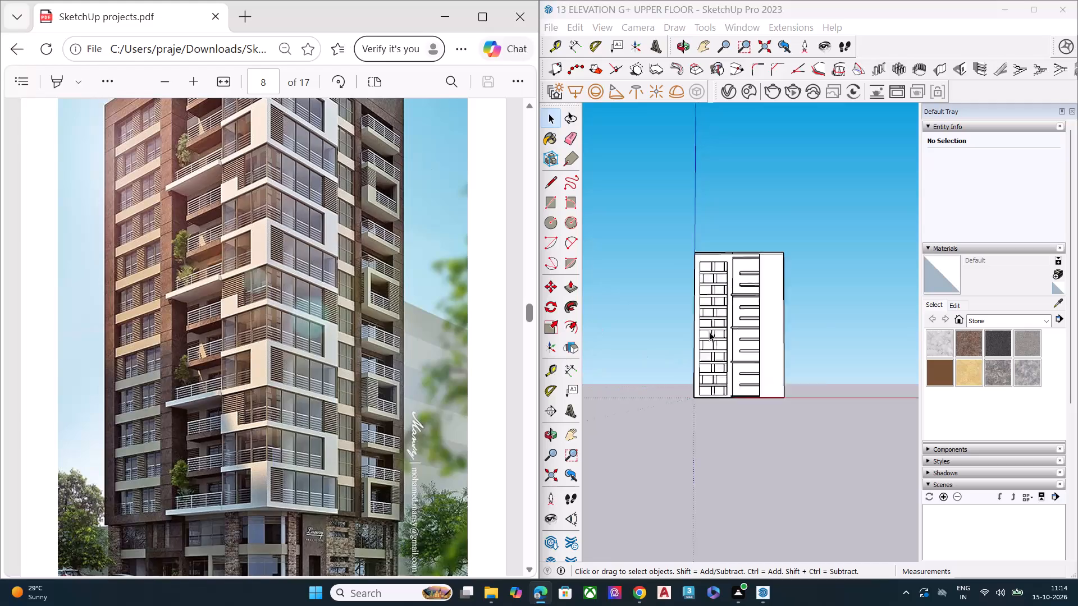
Inspect the recessed bay's long and short balcony slabs from the front, side, above and below along the tower's full height.
scroll(757, 352, up, 6)
middle_drag(762, 352, 796, 273)
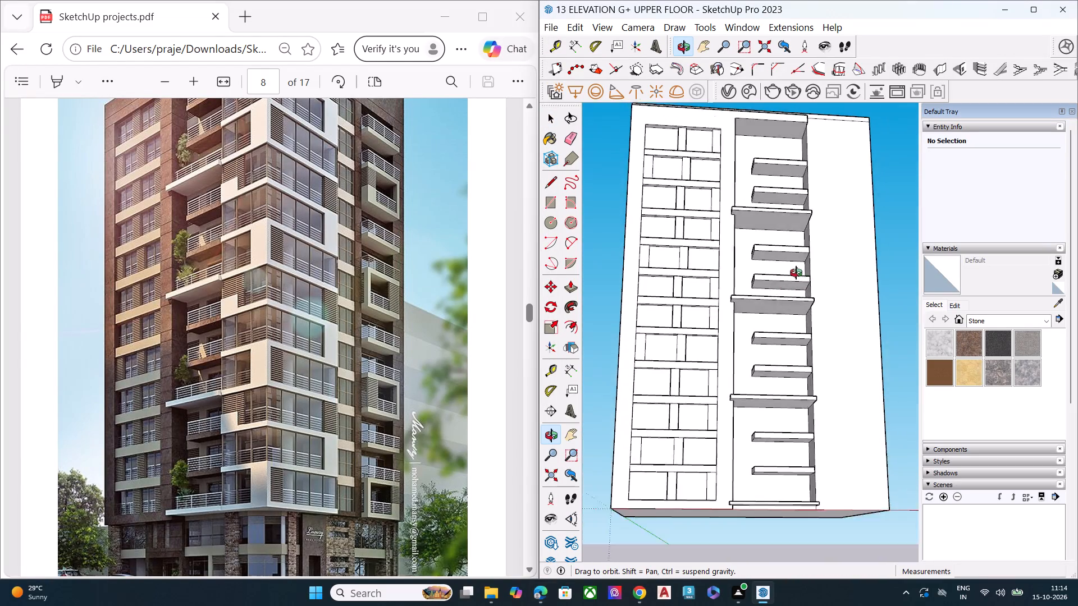
middle_drag(796, 273, 657, 430)
scroll(719, 389, down, 1)
middle_drag(748, 396, 808, 383)
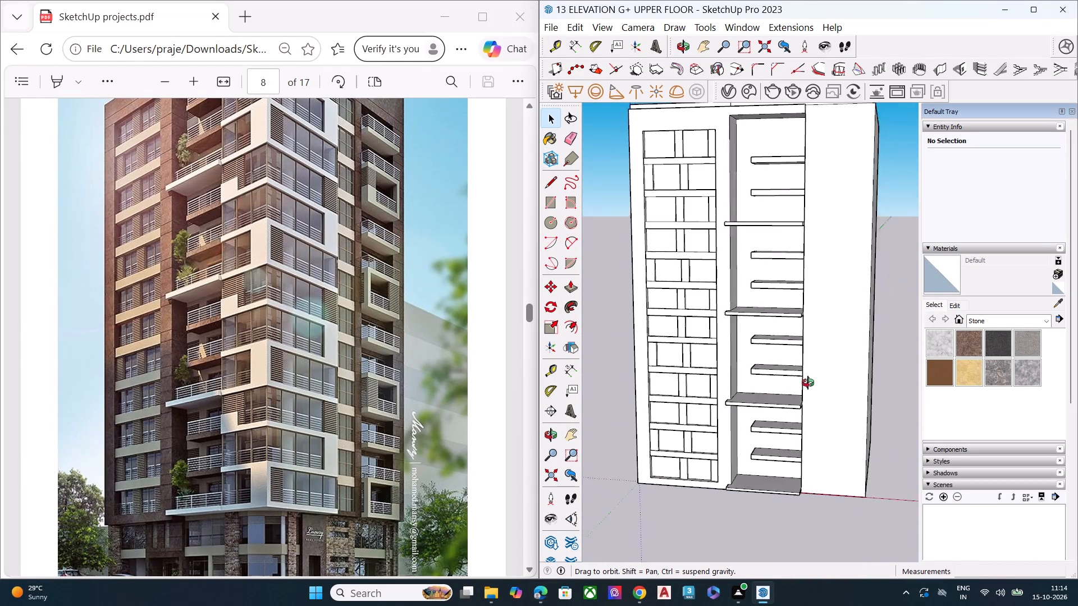
middle_drag(808, 383, 841, 370)
scroll(770, 254, up, 8)
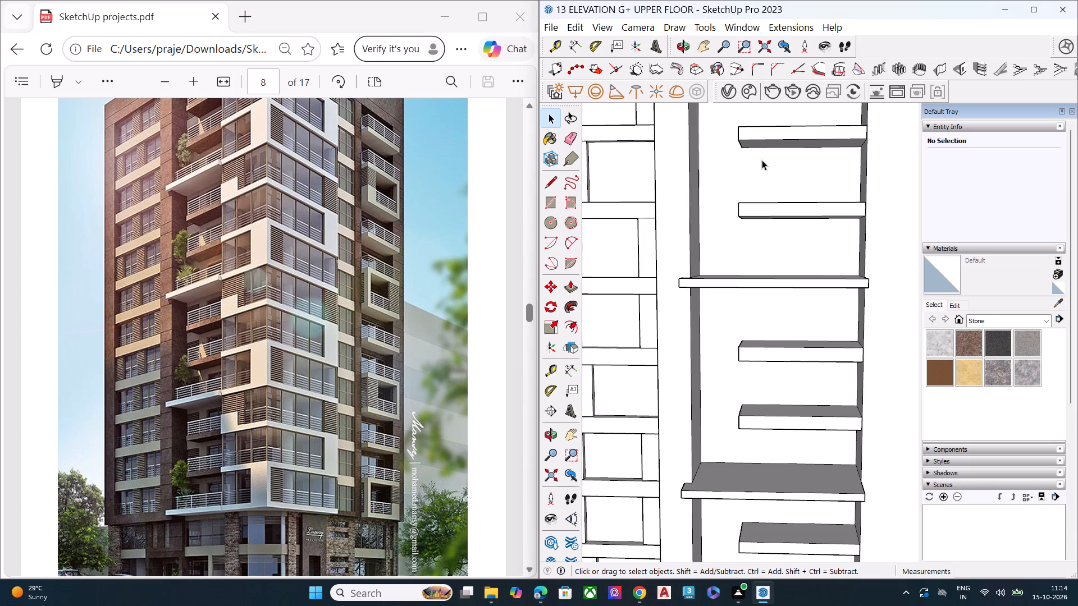
scroll(752, 294, down, 7)
middle_drag(805, 412, 602, 336)
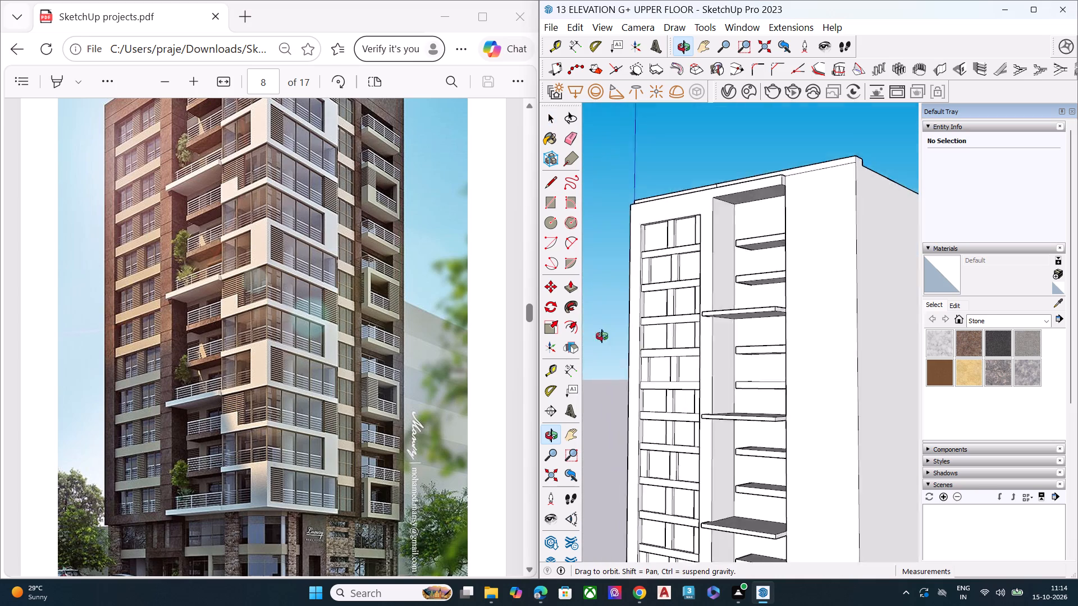
middle_drag(602, 336, 589, 288)
scroll(702, 255, down, 8)
scroll(737, 422, up, 6)
scroll(737, 425, down, 1)
scroll(737, 425, up, 3)
middle_drag(731, 425, 848, 515)
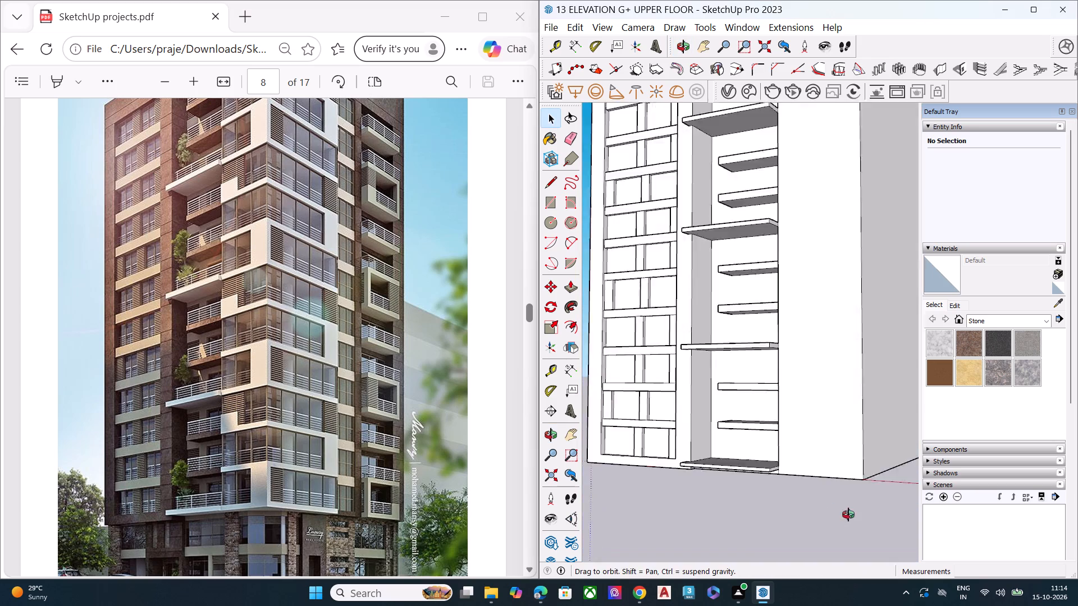
middle_drag(848, 515, 998, 526)
scroll(893, 417, up, 4)
scroll(752, 407, down, 3)
middle_drag(747, 414, 710, 175)
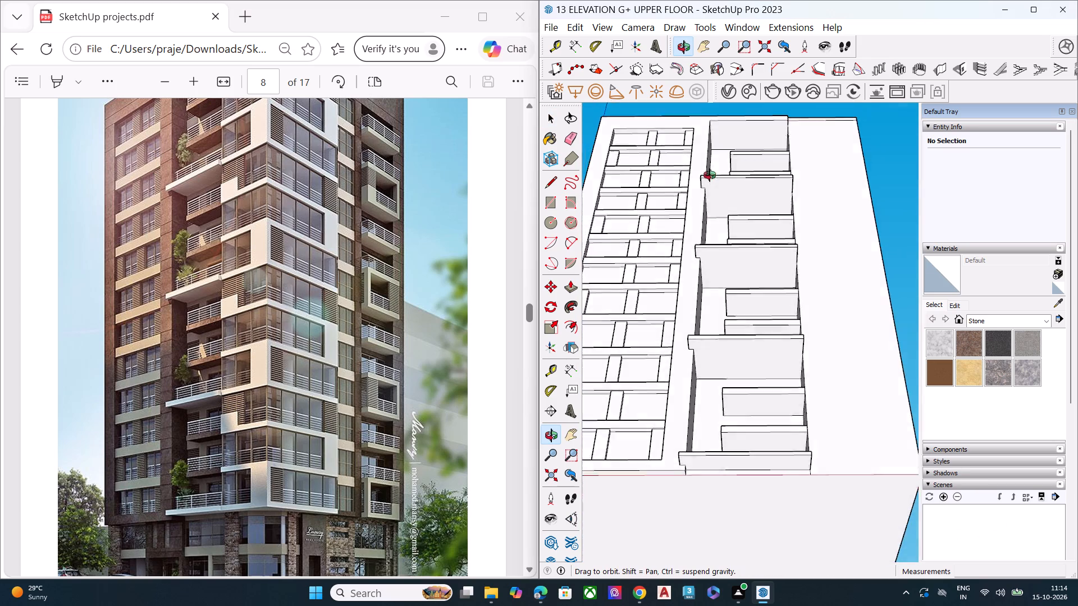
middle_drag(710, 175, 718, 345)
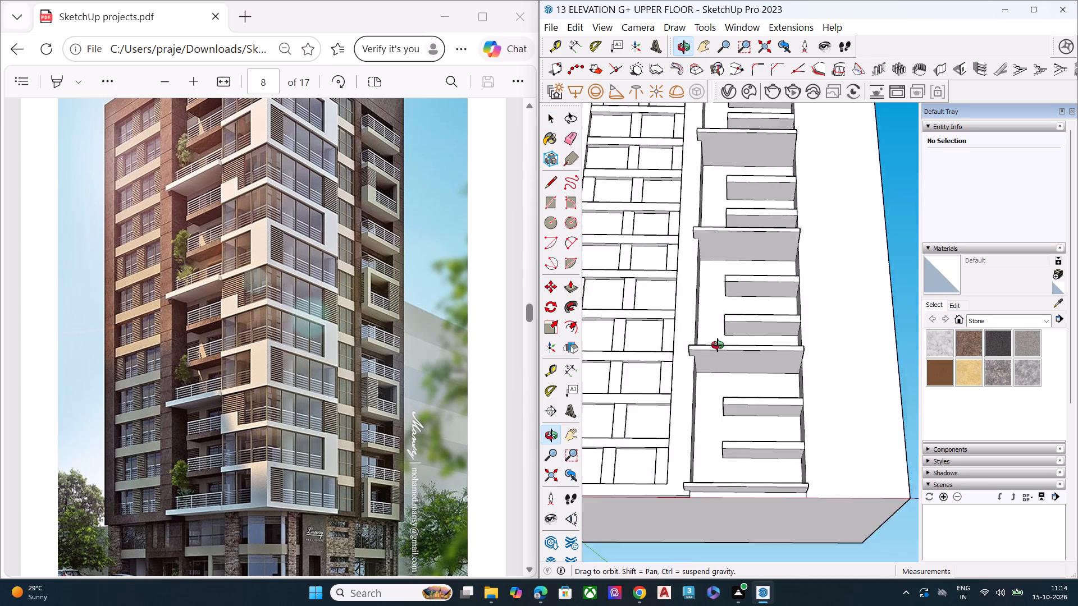
middle_drag(718, 345, 748, 595)
middle_drag(742, 211, 728, 401)
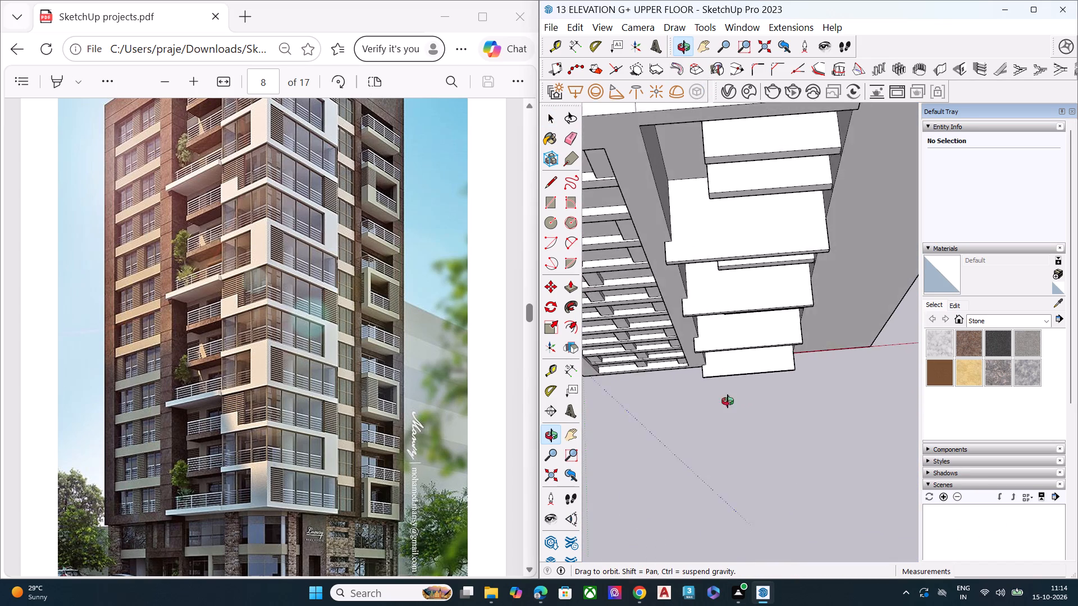
middle_drag(728, 401, 732, 242)
scroll(735, 226, up, 1)
scroll(734, 205, down, 1)
scroll(734, 205, up, 2)
scroll(734, 205, down, 3)
middle_drag(729, 246, 715, 121)
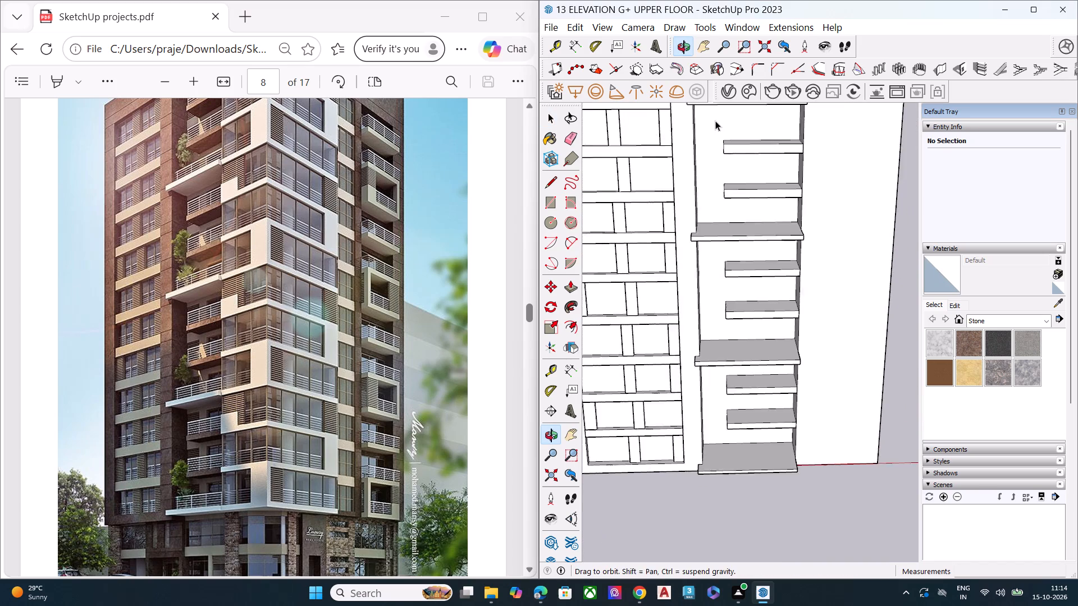
middle_drag(715, 121, 715, 121)
scroll(724, 187, down, 7)
middle_drag(727, 262, 733, 153)
scroll(737, 140, up, 2)
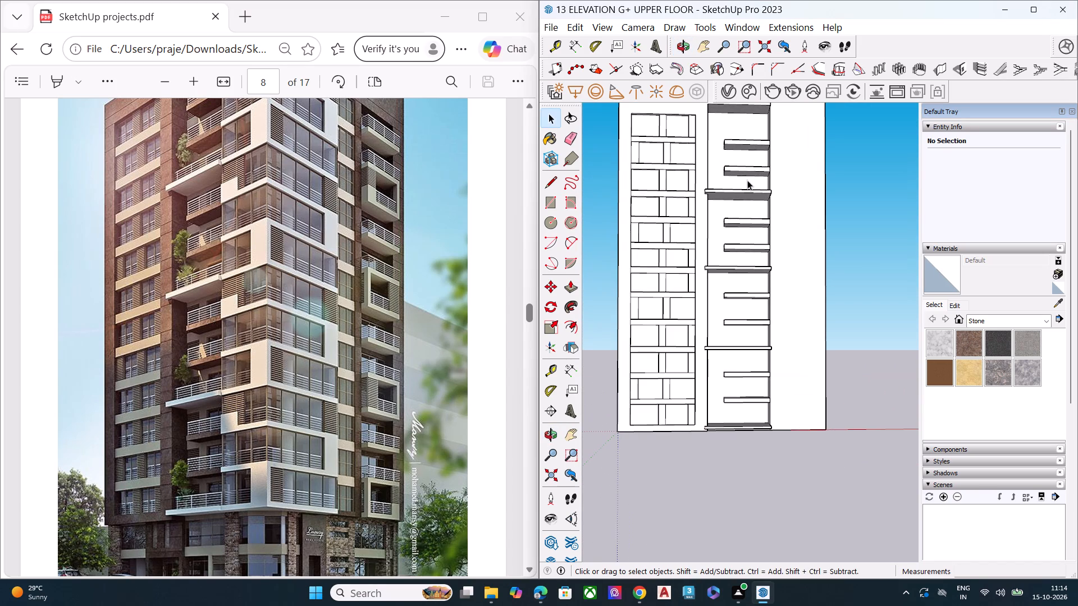
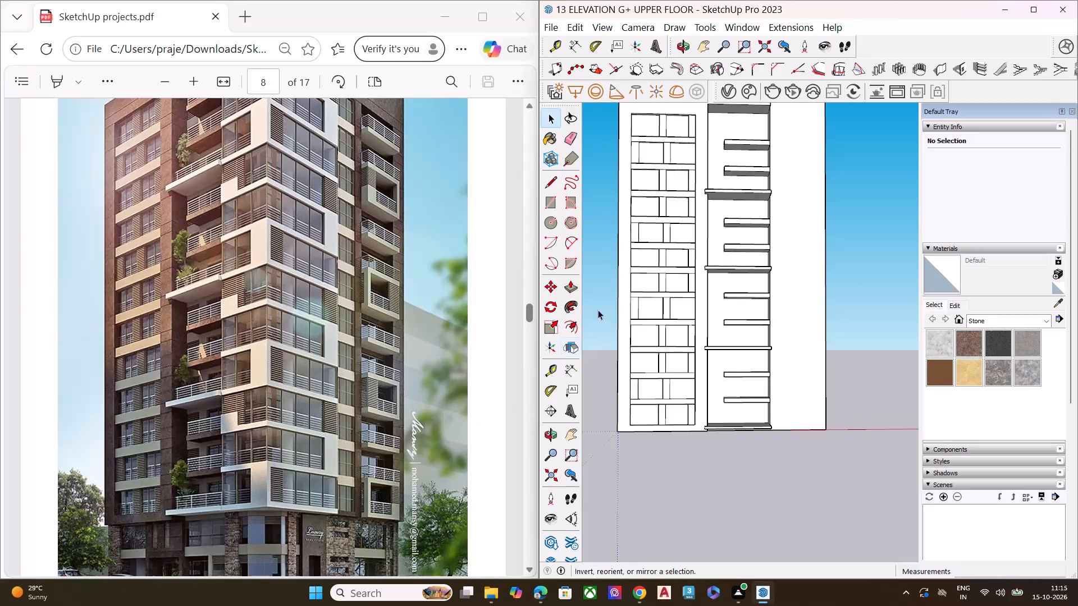
Inspect the tower's window strip, recessed balcony bay and side wall from the front, the corner and above.
scroll(645, 366, down, 5)
scroll(721, 355, up, 1)
middle_drag(720, 377, 586, 418)
scroll(684, 268, up, 3)
scroll(668, 238, down, 1)
scroll(668, 238, up, 5)
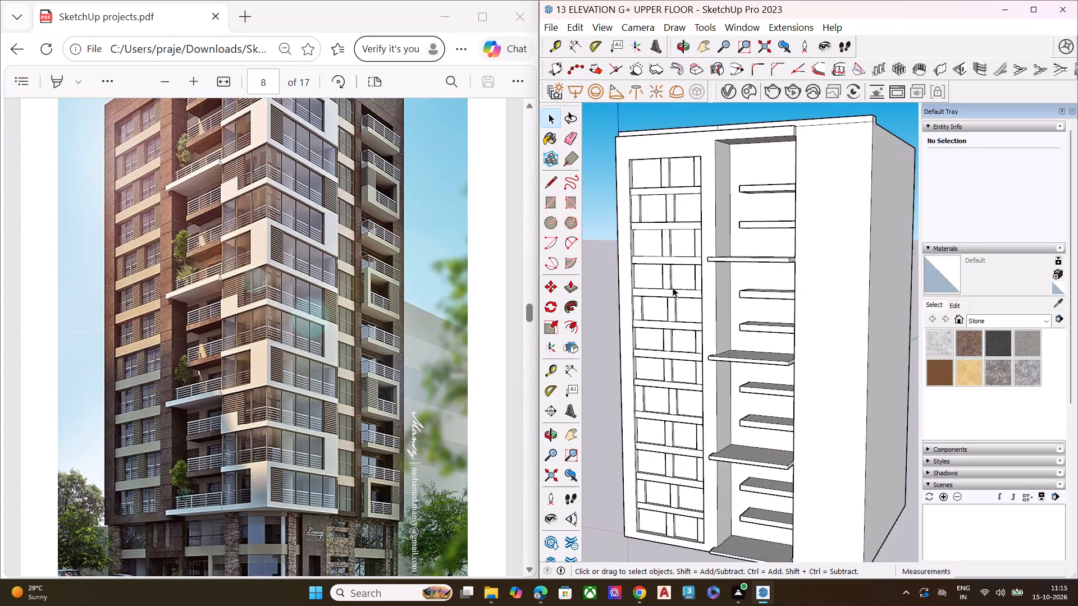
scroll(675, 303, down, 9)
middle_drag(697, 341, 800, 296)
scroll(721, 361, up, 2)
scroll(717, 364, down, 2)
scroll(716, 366, up, 5)
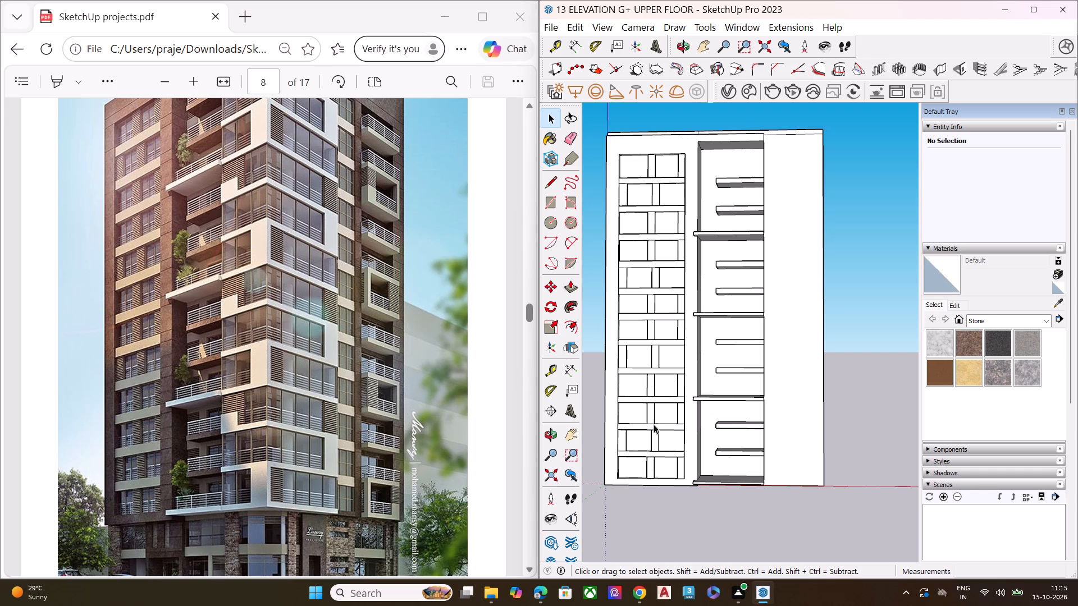
middle_drag(668, 424, 677, 420)
middle_drag(674, 392, 666, 440)
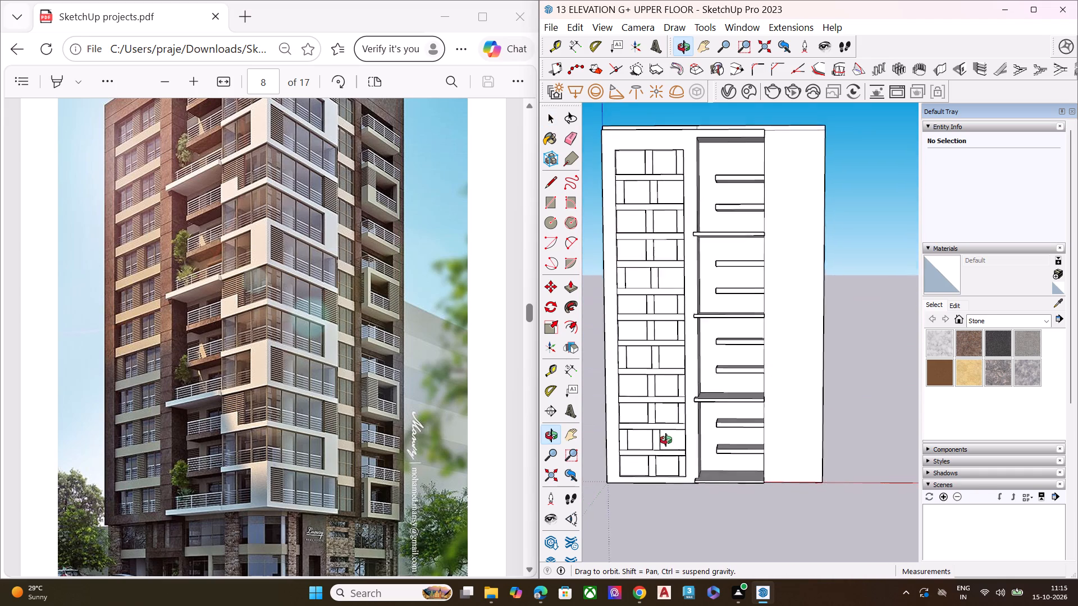
middle_drag(666, 440, 616, 468)
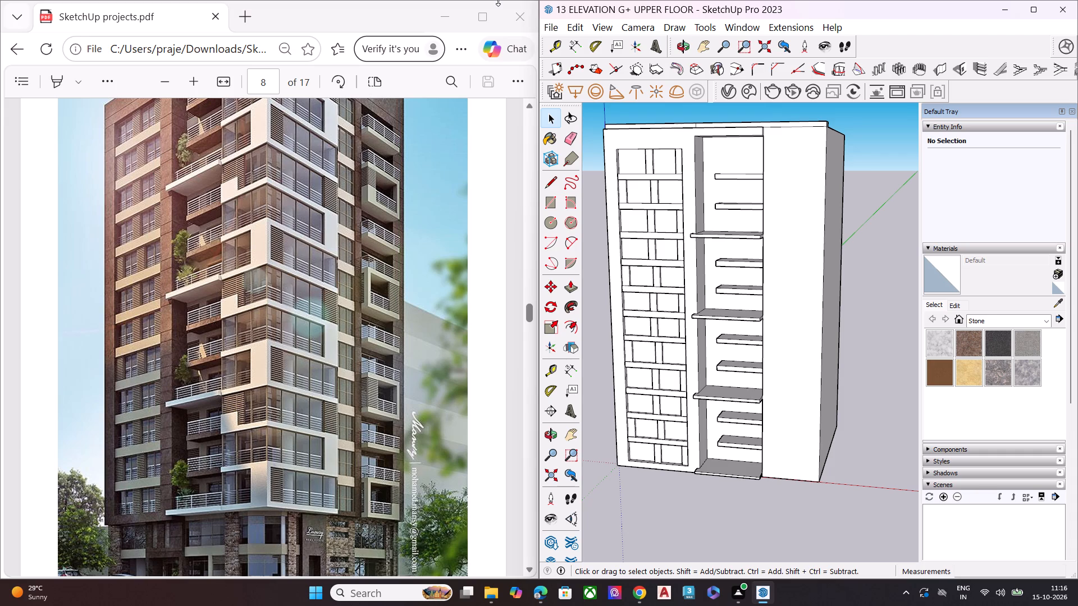
scroll(608, 0, up, 1)
scroll(714, 364, down, 6)
middle_drag(701, 409, 742, 323)
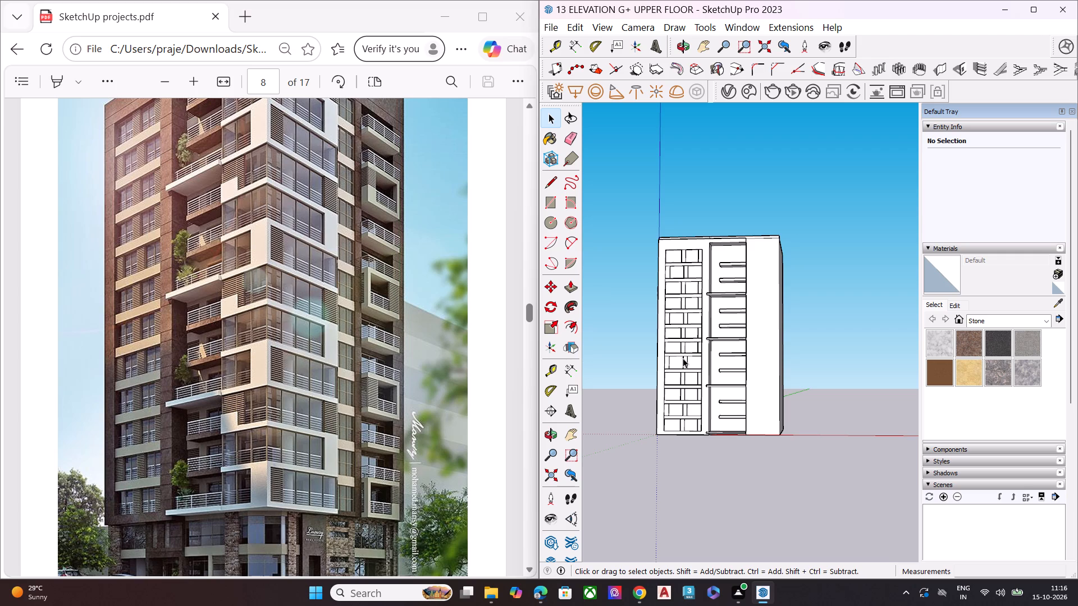
scroll(728, 337, down, 2)
middle_drag(749, 360, 706, 458)
scroll(754, 299, up, 5)
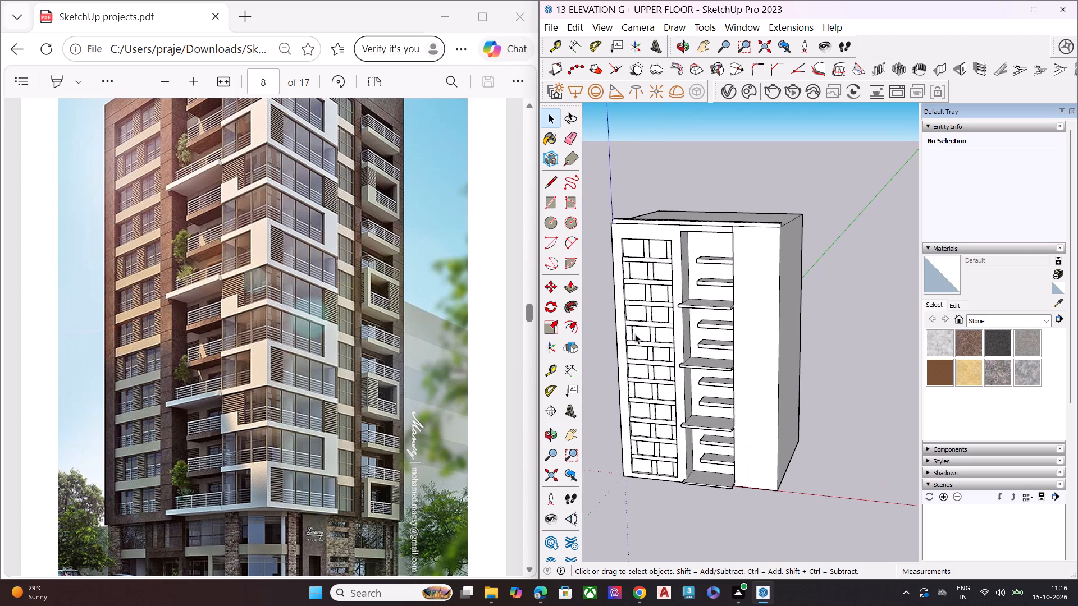
middle_drag(765, 383, 586, 388)
scroll(774, 404, down, 1)
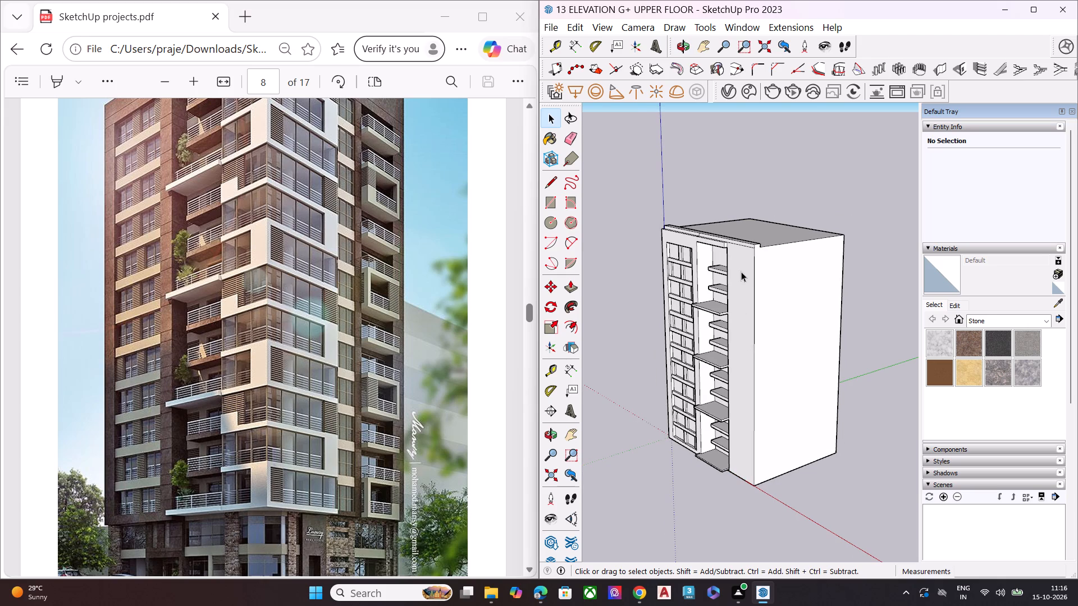
Compare the modelled facade's roof edge, window strip and balconies with the reference tower from its top down to street level.
scroll(481, 348, down, 2)
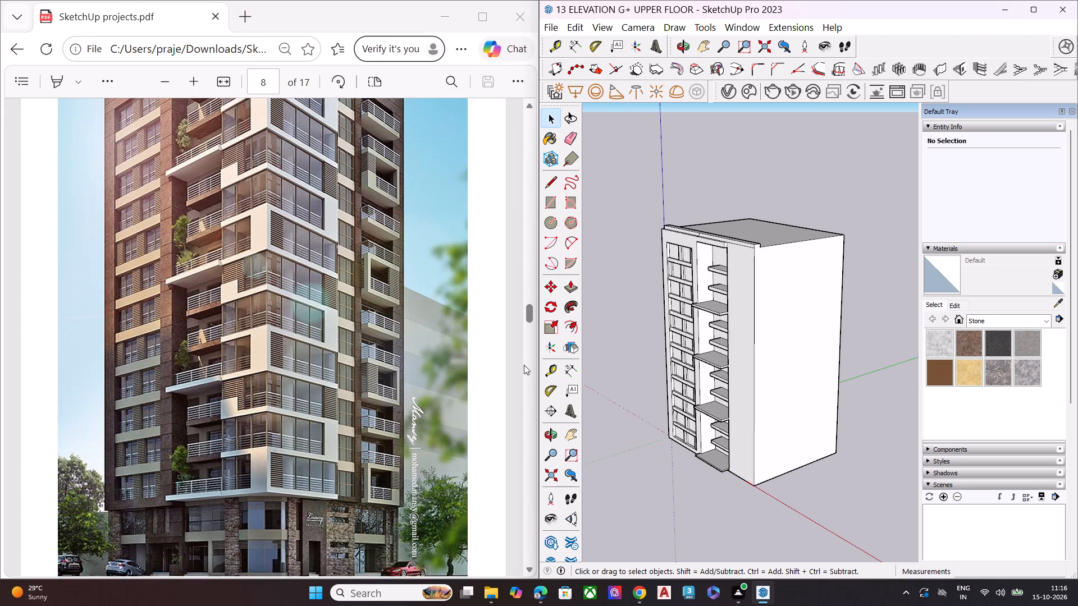
scroll(524, 365, down, 3)
scroll(293, 327, up, 6)
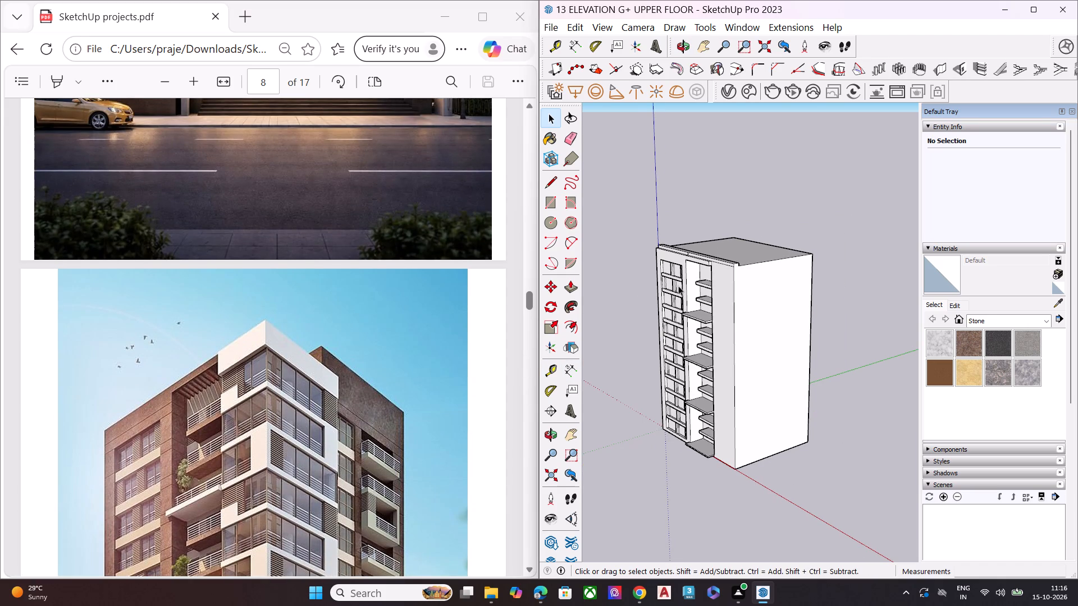
scroll(673, 289, up, 9)
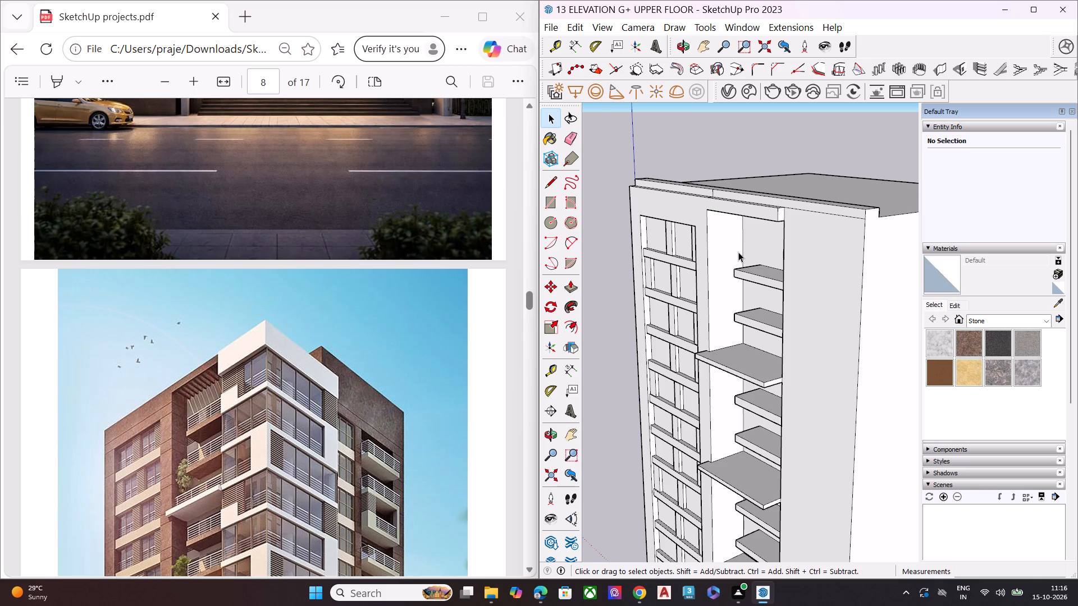
middle_drag(752, 233, 753, 223)
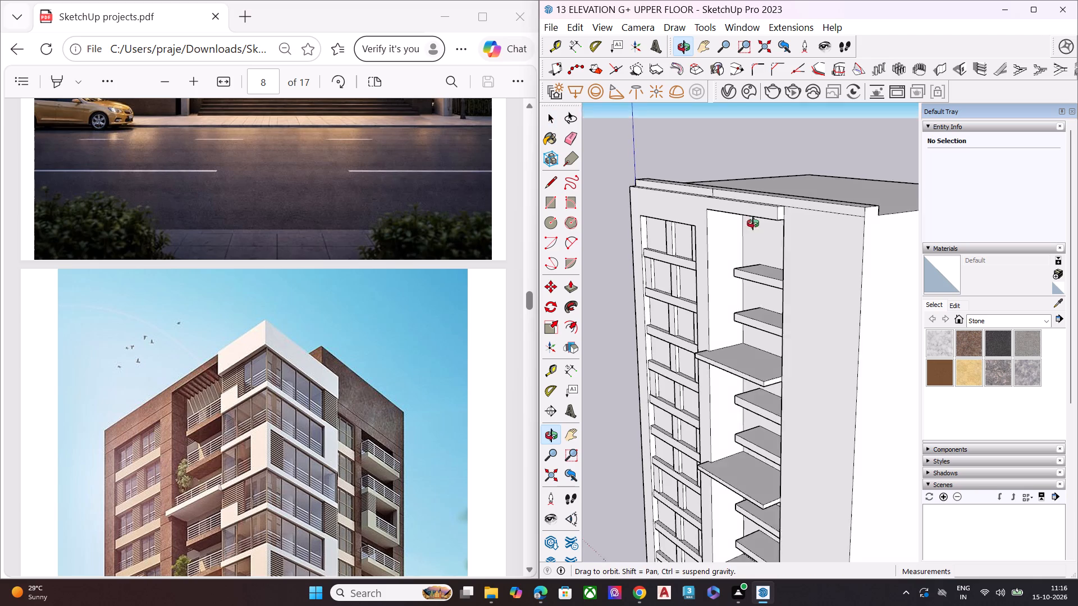
middle_drag(753, 223, 888, 143)
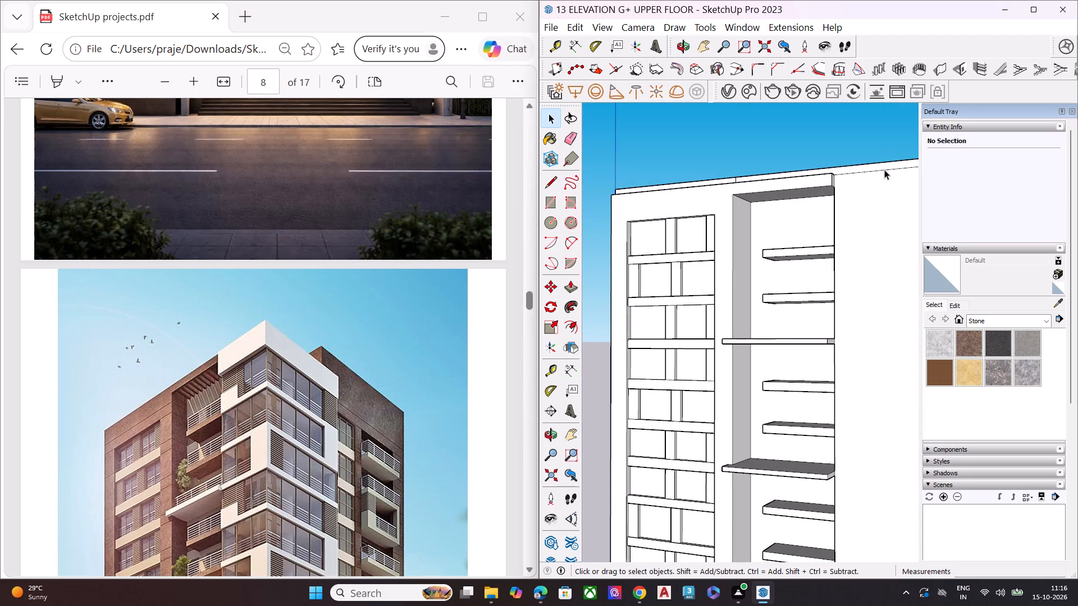
middle_drag(837, 226, 826, 332)
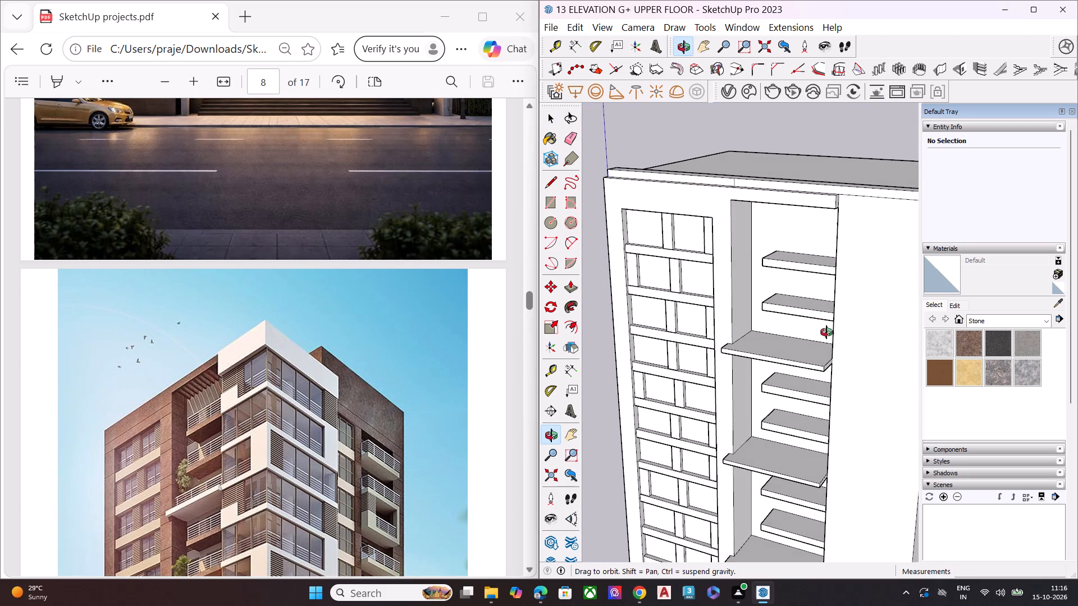
middle_drag(826, 332, 848, 338)
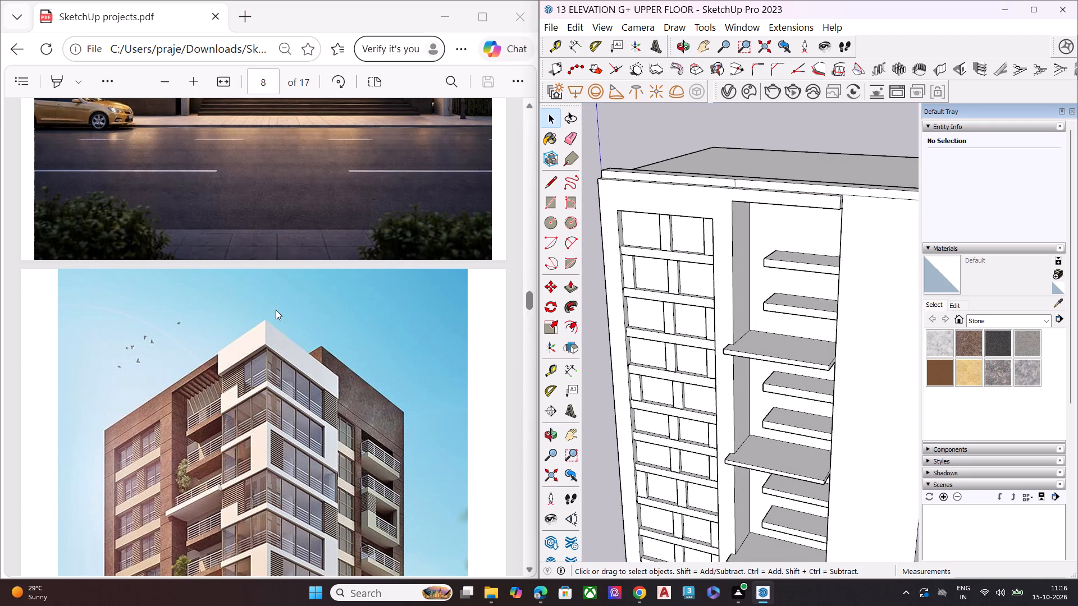
middle_drag(874, 331, 806, 378)
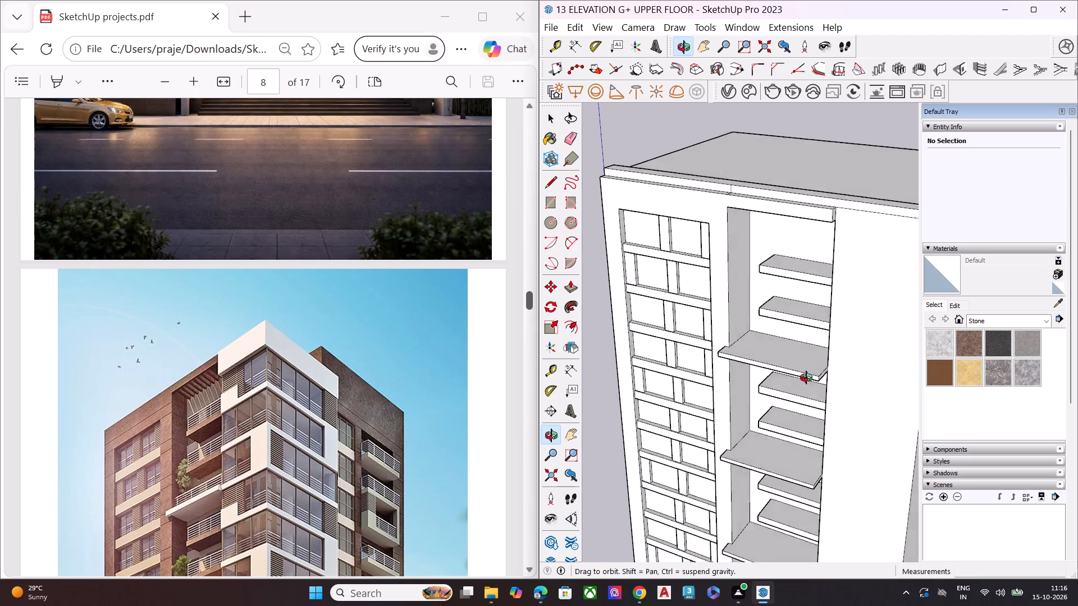
middle_drag(806, 378, 654, 407)
scroll(669, 305, up, 5)
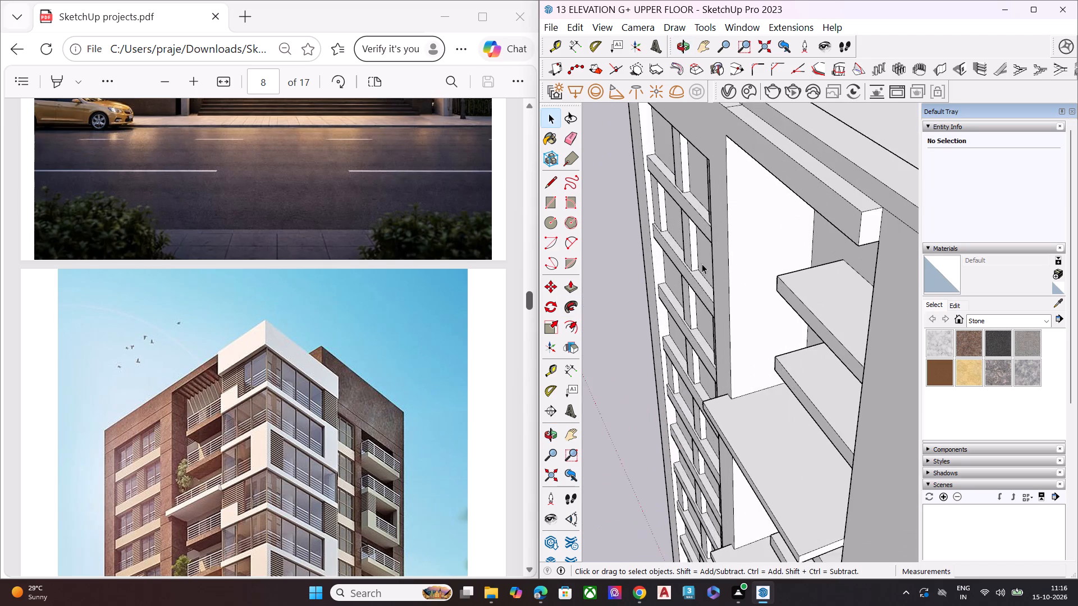
scroll(702, 264, up, 2)
scroll(704, 281, down, 5)
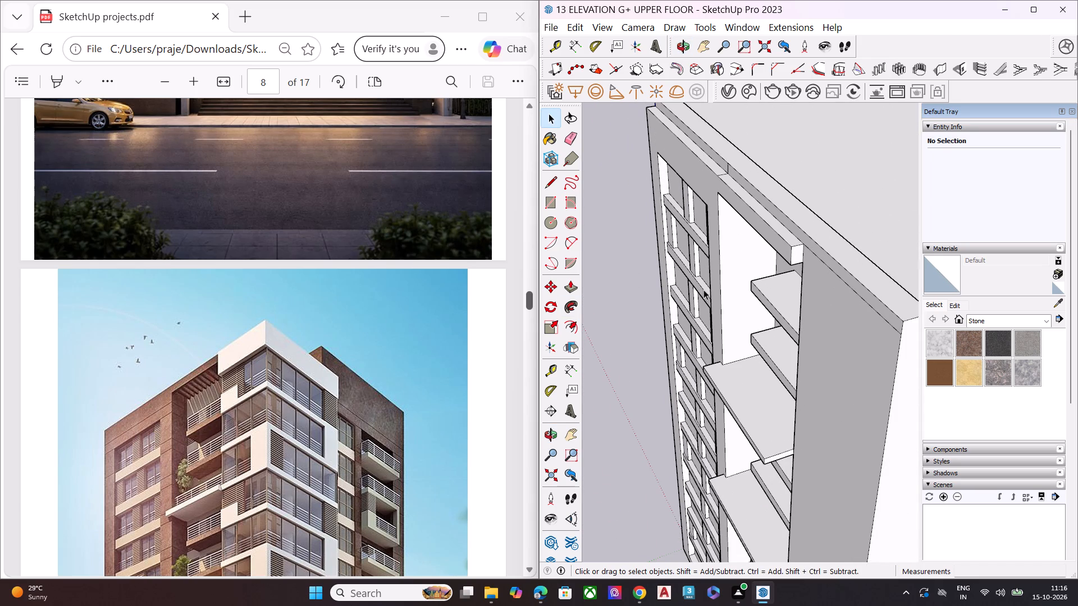
scroll(255, 442, up, 1)
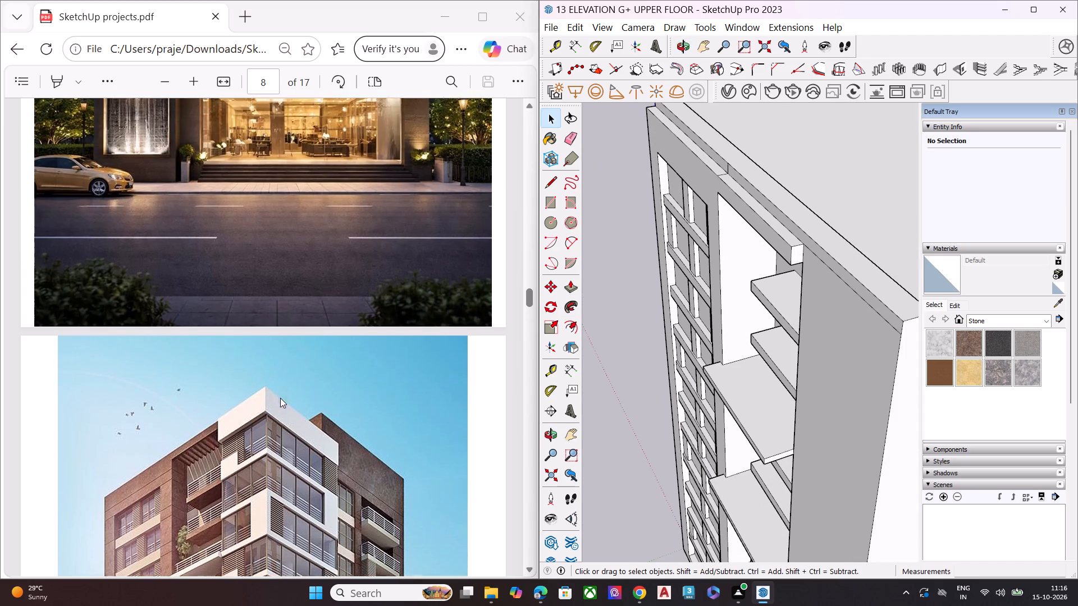
scroll(280, 398, down, 8)
scroll(266, 410, up, 4)
scroll(248, 411, down, 3)
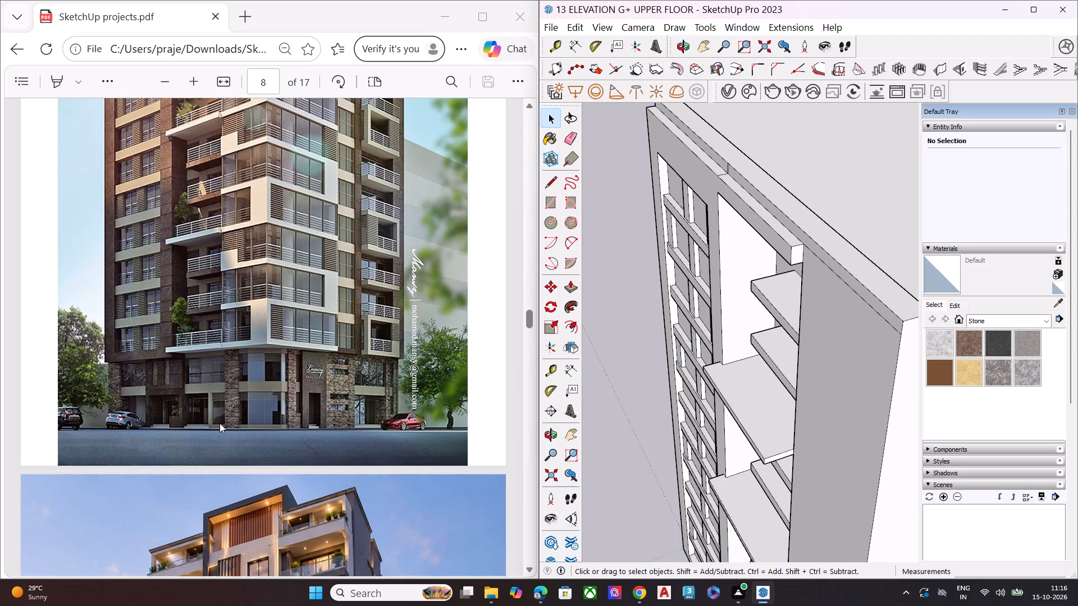
Push/Pull the front wall face around the window strip and above the recessed bay outward by about 257'.
scroll(620, 367, down, 5)
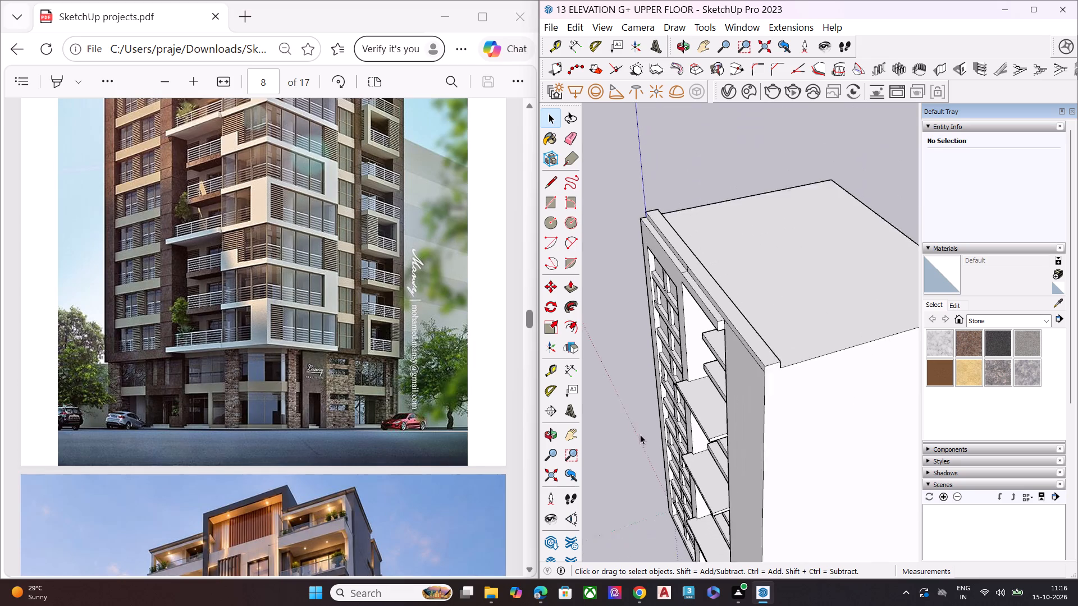
scroll(640, 434, down, 2)
middle_drag(672, 377, 776, 284)
scroll(726, 279, up, 8)
click(721, 263)
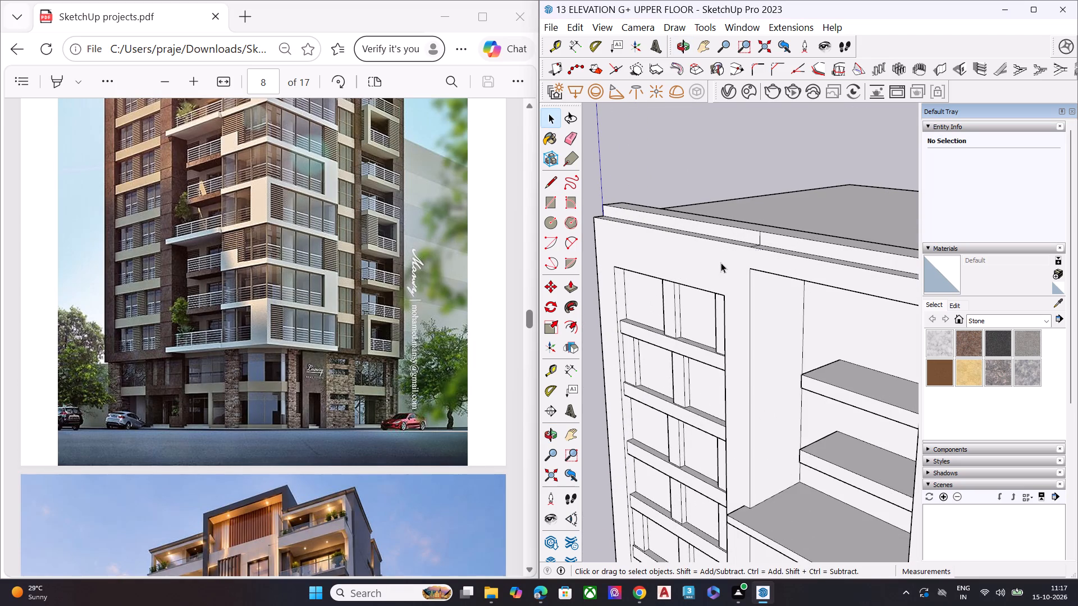
key(p)
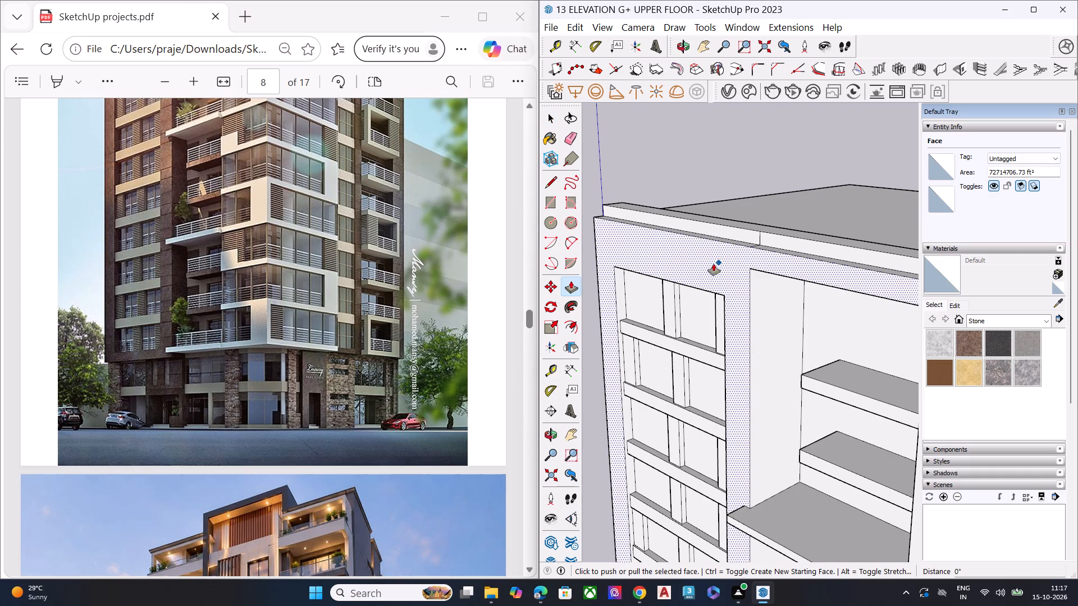
click(752, 247)
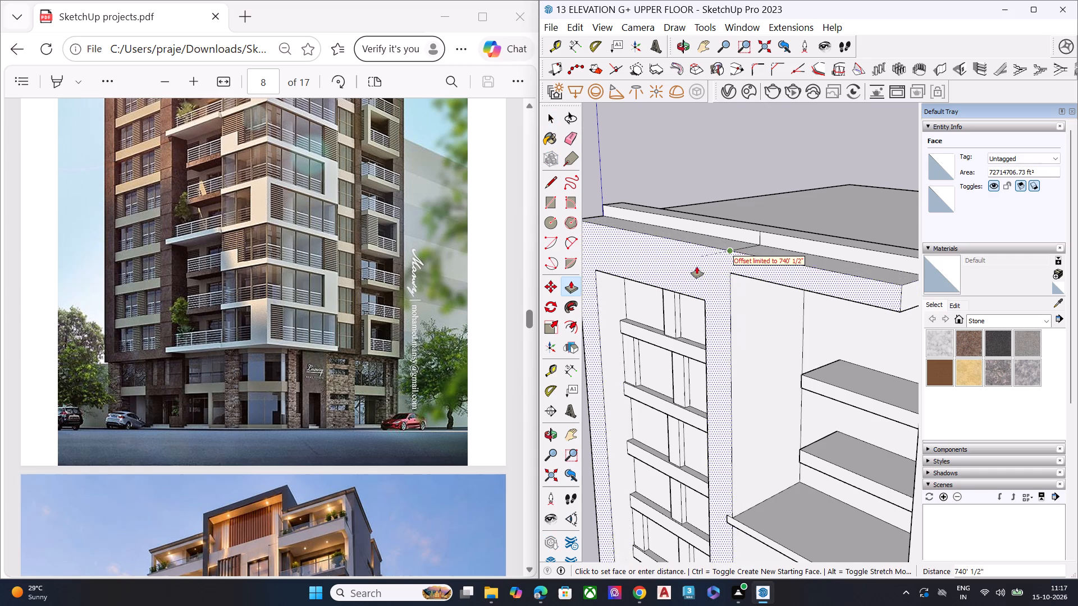
scroll(697, 267, down, 4)
middle_drag(697, 278, 632, 274)
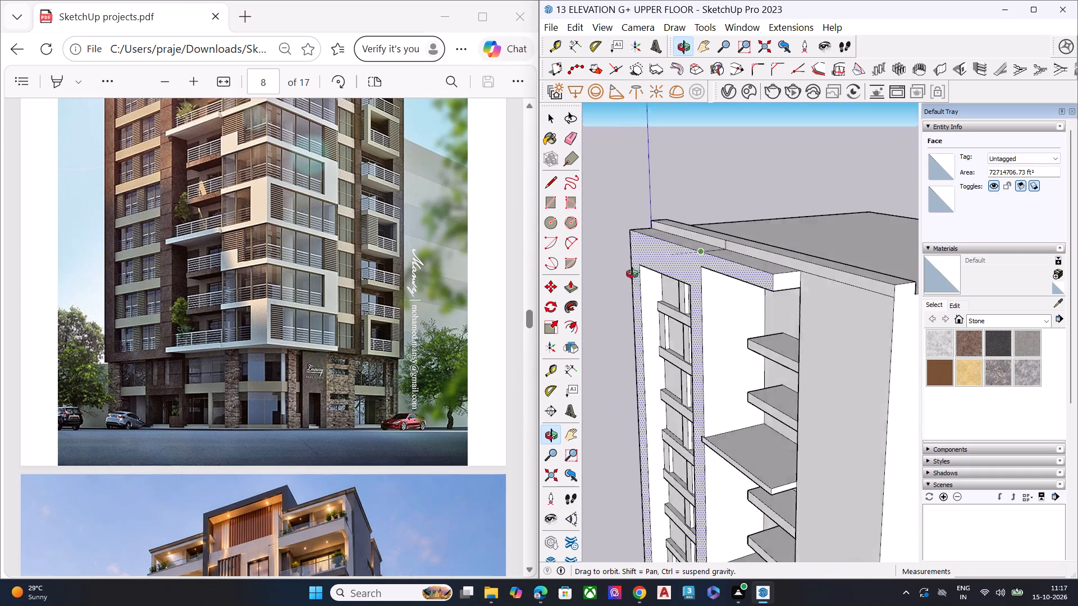
middle_drag(632, 274, 637, 276)
scroll(437, 313, up, 3)
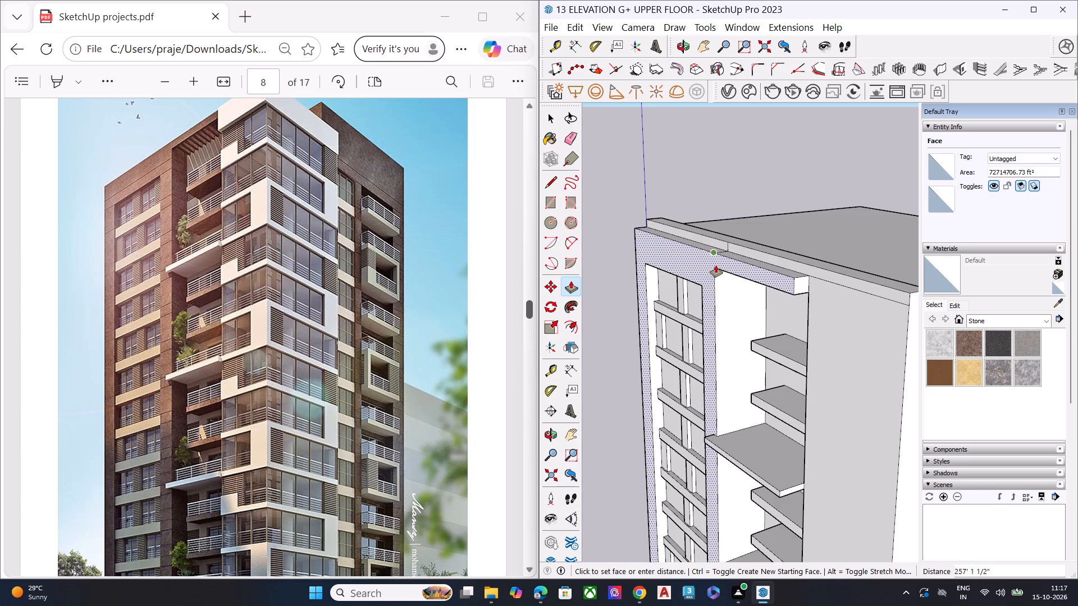
click(716, 265)
key(space)
Push/Pull the window strip's topmost horizontal band outward by about 314' 2", towards the outer wall face.
middle_drag(711, 340, 673, 247)
scroll(673, 247, up, 3)
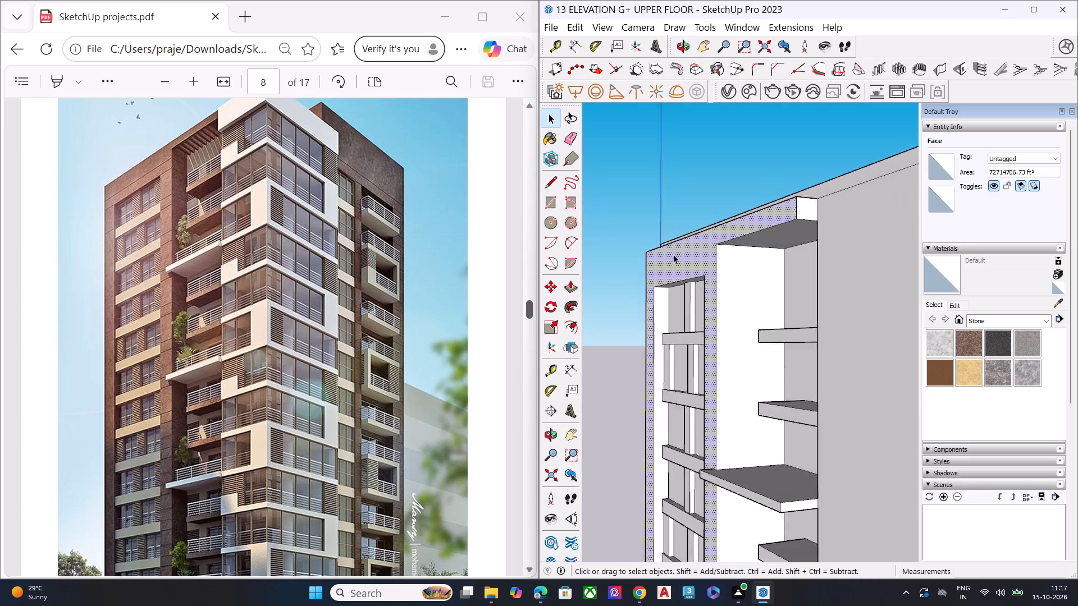
scroll(673, 254, up, 4)
scroll(673, 370, up, 2)
scroll(678, 377, down, 1)
scroll(681, 380, up, 3)
click(689, 399)
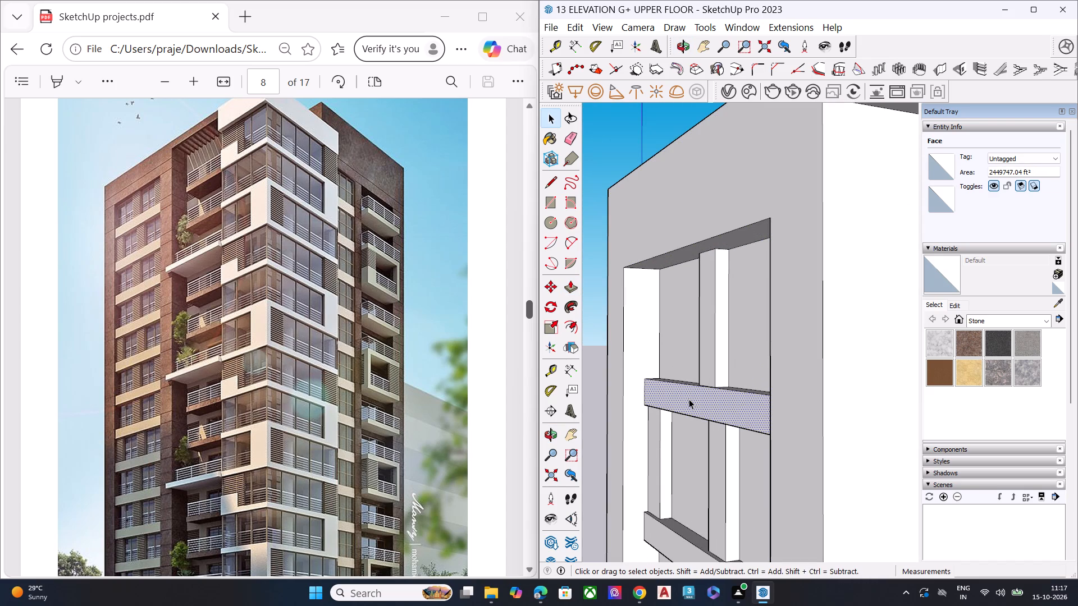
key(p)
click(689, 399)
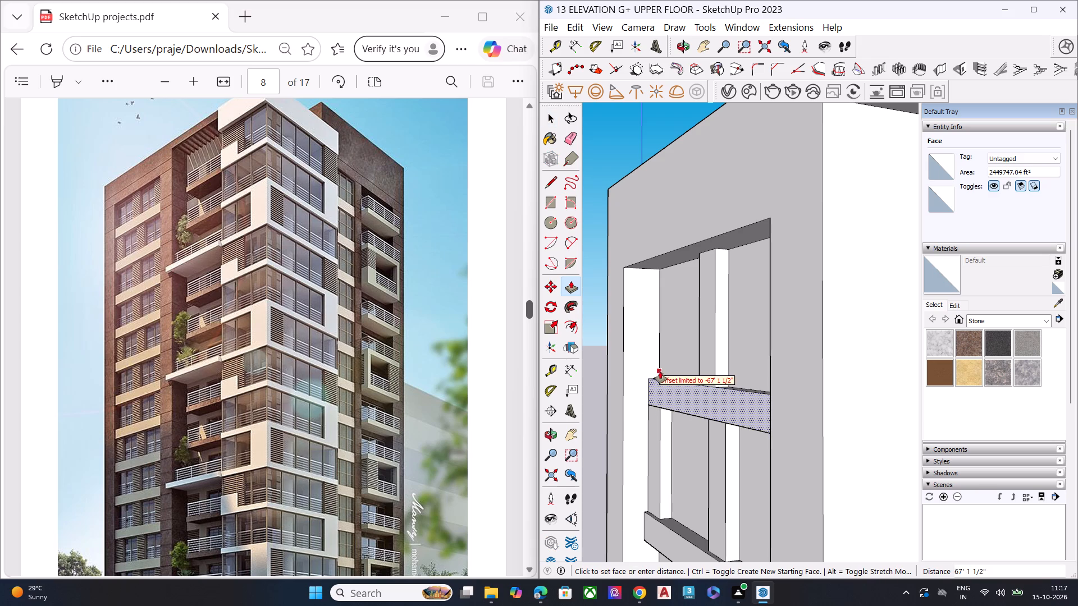
key(space)
scroll(659, 398, up, 7)
key(p)
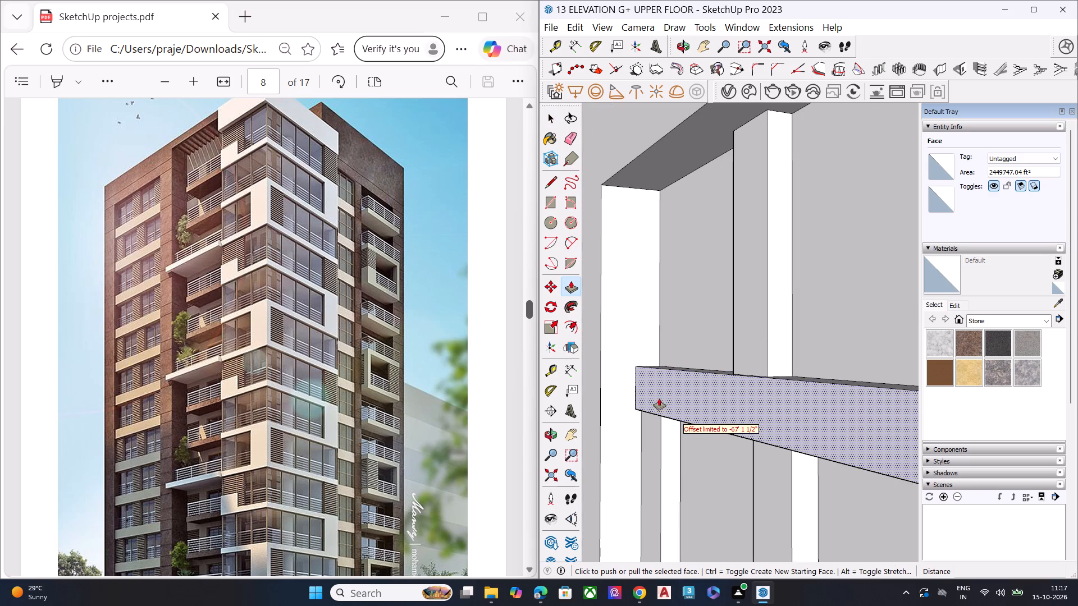
click(636, 365)
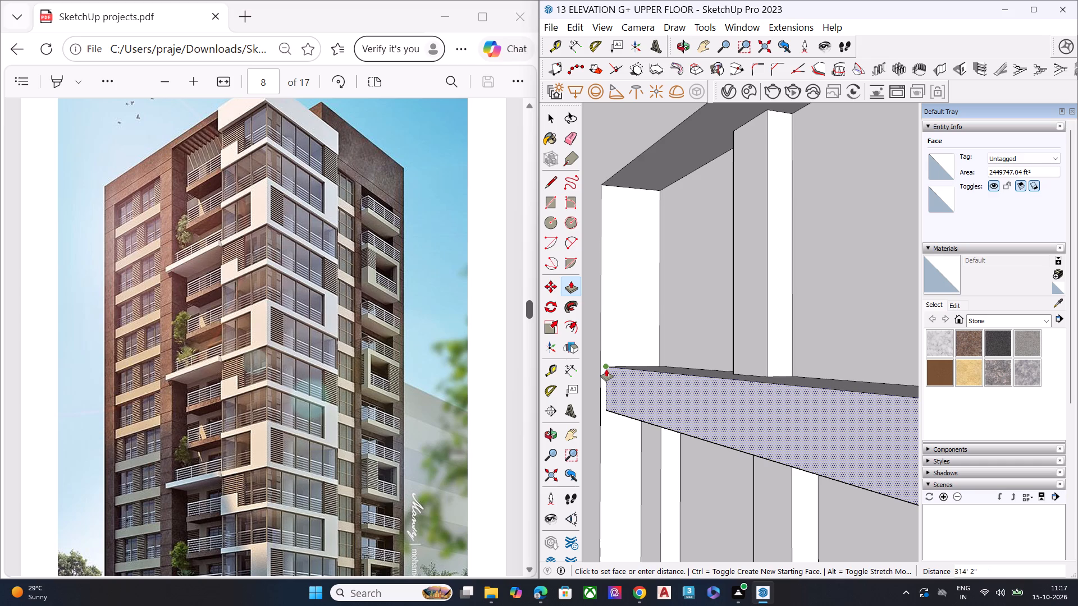
click(606, 369)
key(space)
Repeat the same Push/Pull distance on the second horizontal band from the top of the window strip.
scroll(676, 352, down, 3)
scroll(676, 352, up, 1)
scroll(676, 352, down, 7)
key(space)
click(683, 480)
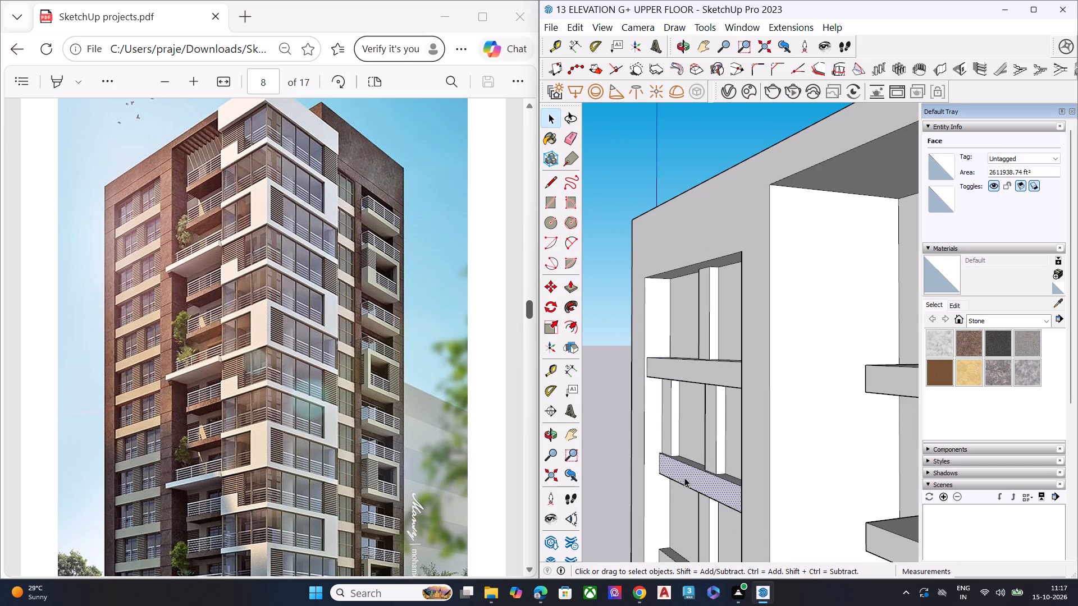
key(p)
double_click(684, 475)
scroll(675, 385, down, 7)
key(space)
Repeat the same Push/Pull distance on the third horizontal band from the top of the window strip.
scroll(671, 484, up, 1)
scroll(671, 484, down, 1)
scroll(672, 486, up, 1)
scroll(672, 487, down, 2)
scroll(672, 487, up, 4)
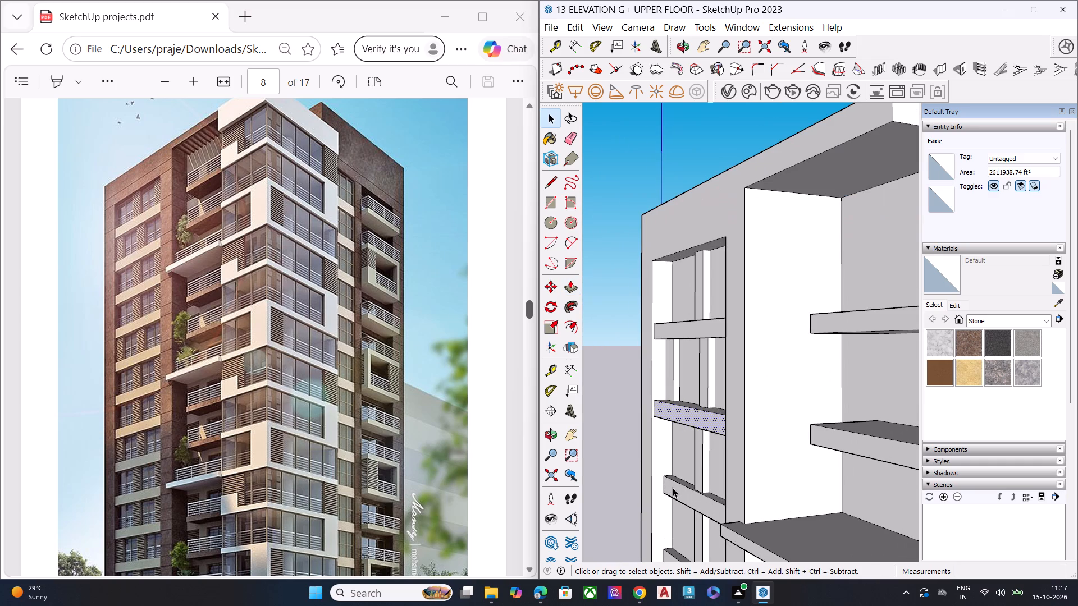
click(673, 488)
key(p)
double_click(702, 505)
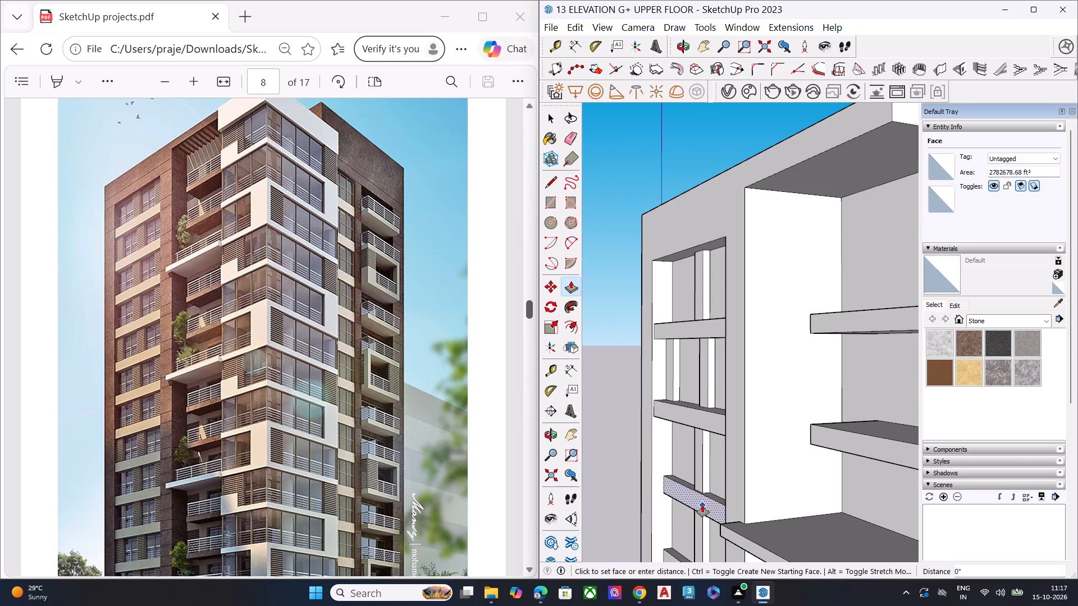
scroll(715, 466, down, 7)
key(space)
Repeat the same Push/Pull distance on the fourth horizontal band from the top of the window strip.
scroll(710, 531, up, 4)
scroll(710, 531, down, 1)
scroll(710, 531, up, 5)
click(710, 527)
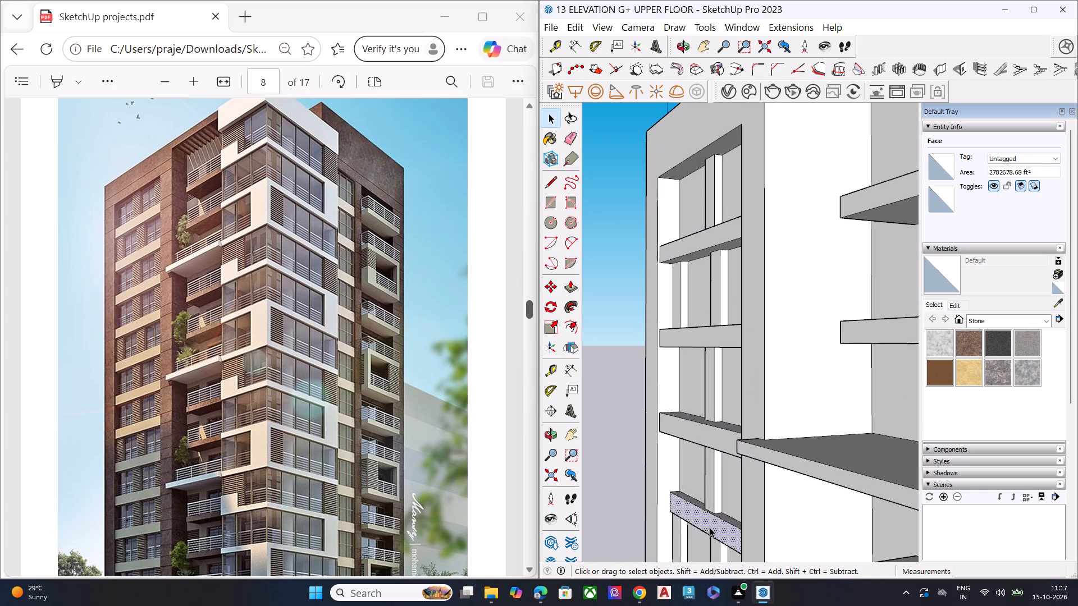
key(p)
double_click(710, 527)
scroll(714, 438, down, 1)
scroll(714, 438, up, 1)
scroll(714, 438, down, 9)
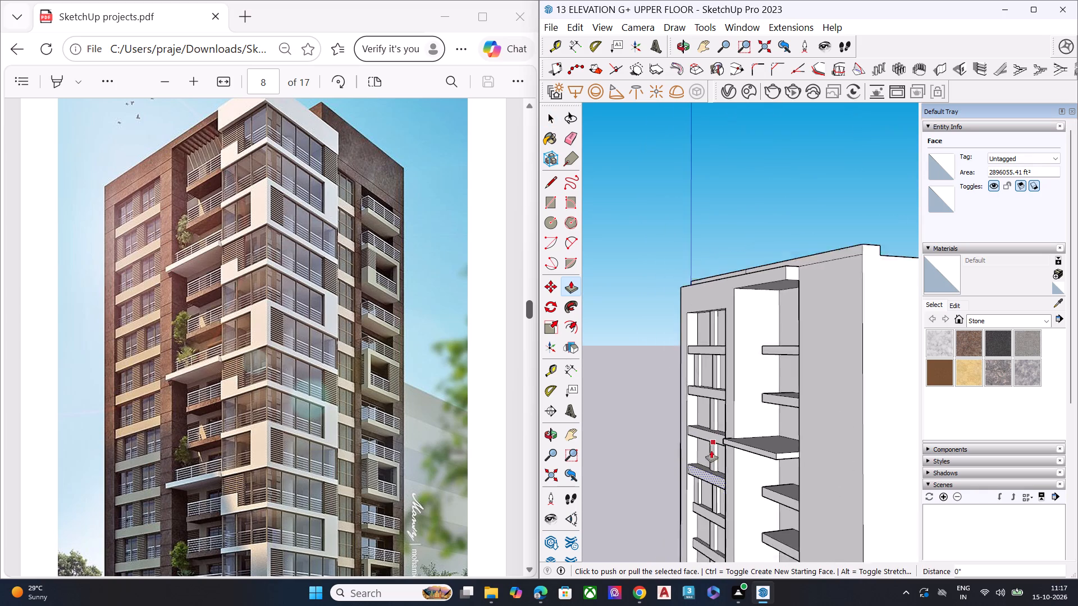
Repeat the same Push/Pull distance on the fifth horizontal band from the top of the window strip.
scroll(711, 451, down, 2)
scroll(701, 519, up, 3)
scroll(701, 519, down, 1)
scroll(701, 519, up, 6)
key(space)
click(721, 496)
click(721, 499)
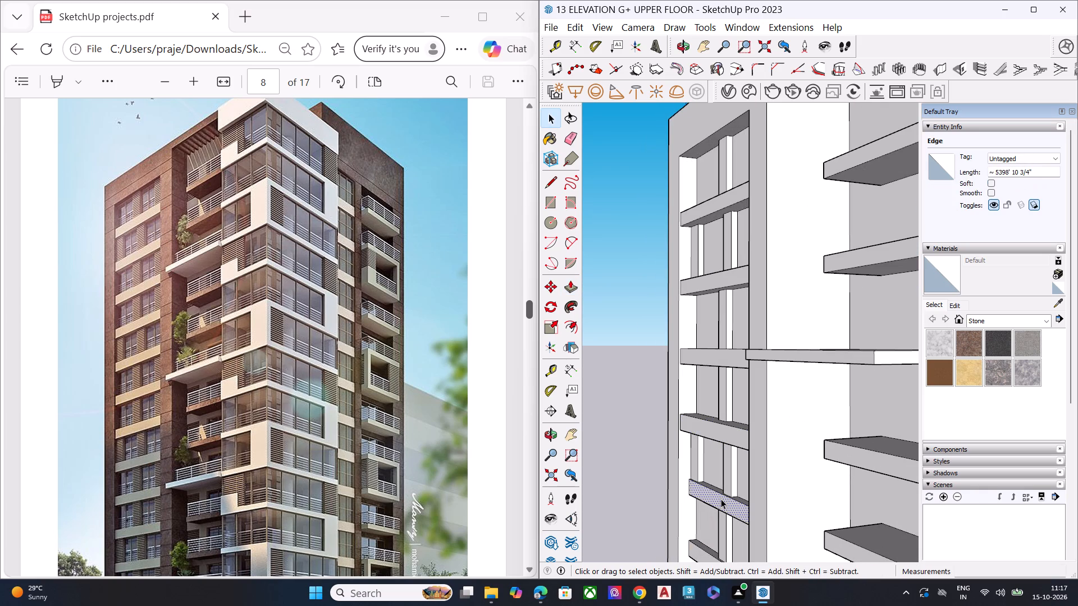
key(p)
double_click(723, 502)
Repeat the same Push/Pull distance on the sixth horizontal band from the top of the window strip.
scroll(732, 465, down, 8)
scroll(723, 515, up, 4)
scroll(724, 522, down, 1)
scroll(724, 522, up, 2)
key(space)
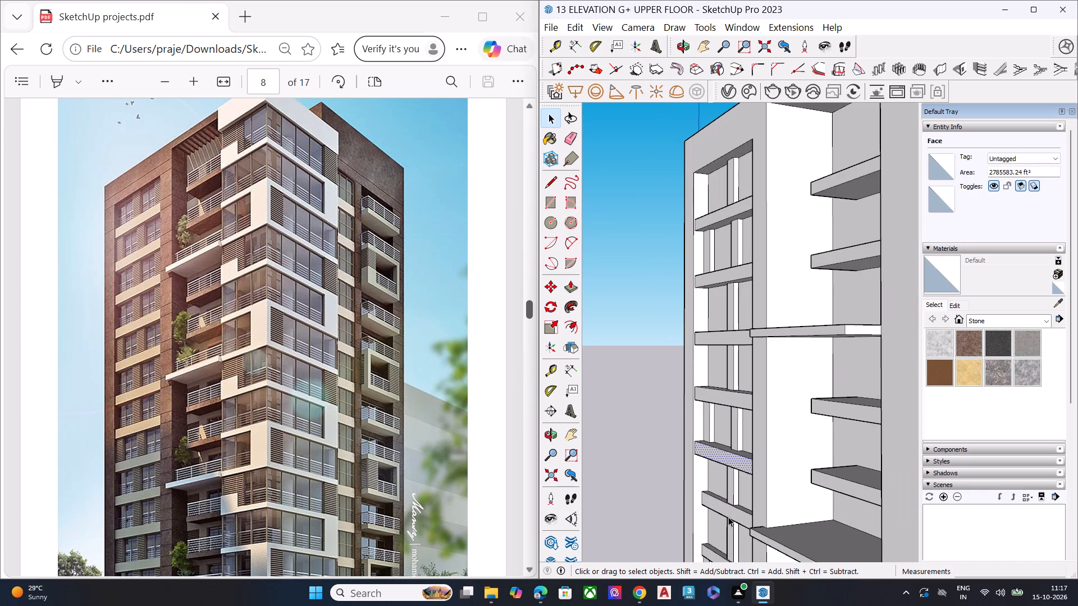
click(731, 512)
key(p)
double_click(731, 512)
Repeat the same Push/Pull distance on the seventh horizontal band from the top of the window strip.
scroll(742, 472, down, 7)
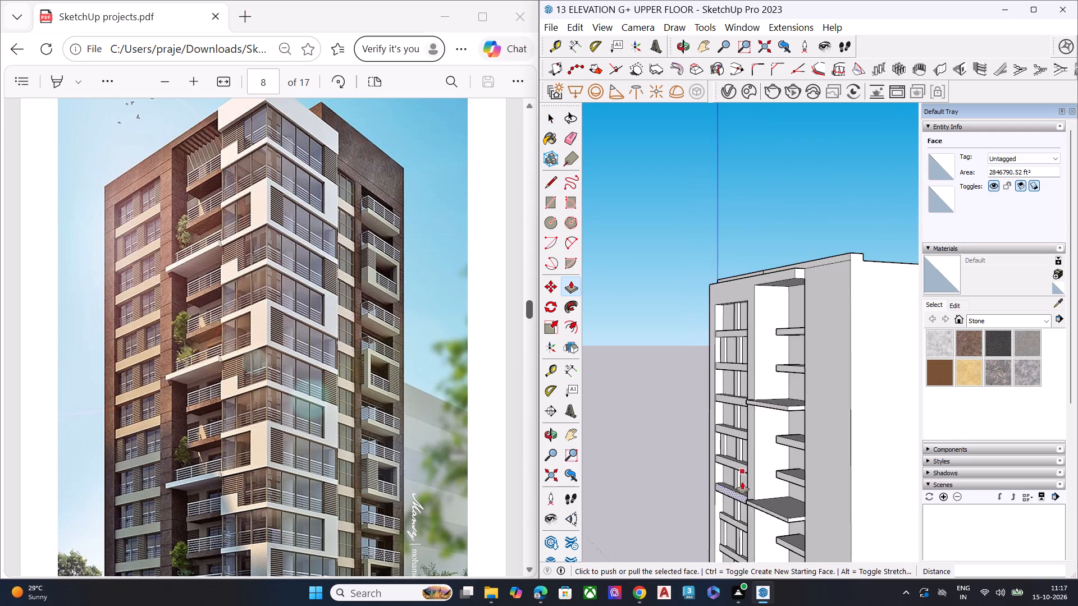
scroll(734, 539, up, 4)
scroll(734, 545, down, 1)
scroll(734, 545, up, 3)
key(space)
click(741, 509)
key(p)
double_click(741, 509)
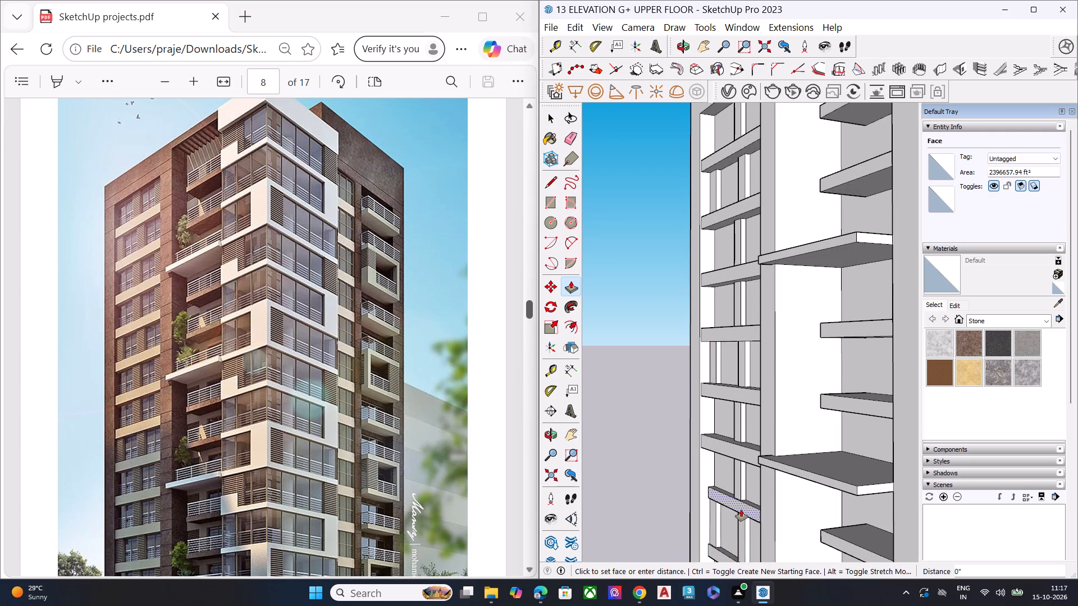
Repeat the same Push/Pull distance on the eighth horizontal band from the top of the window strip.
scroll(747, 465, down, 7)
scroll(742, 552, up, 4)
scroll(742, 552, down, 1)
scroll(742, 552, up, 3)
key(space)
click(738, 490)
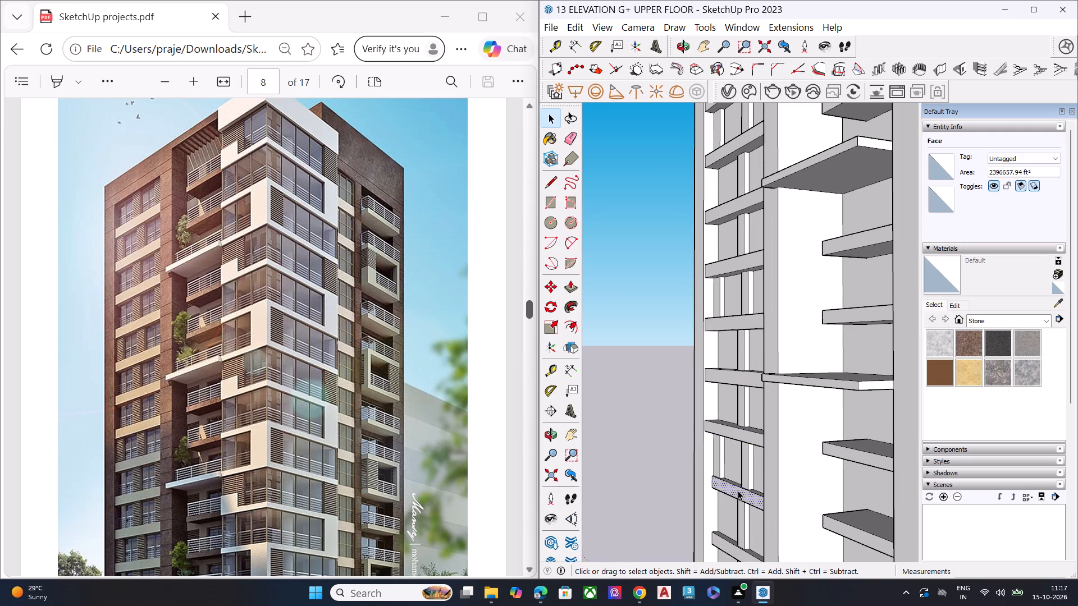
key(p)
double_click(738, 490)
Repeat the same Push/Pull distance on the ninth horizontal band from the top of the window strip.
scroll(743, 469, down, 3)
scroll(743, 469, up, 2)
scroll(743, 469, down, 4)
scroll(725, 529, up, 7)
scroll(732, 541, down, 1)
scroll(732, 541, up, 3)
key(space)
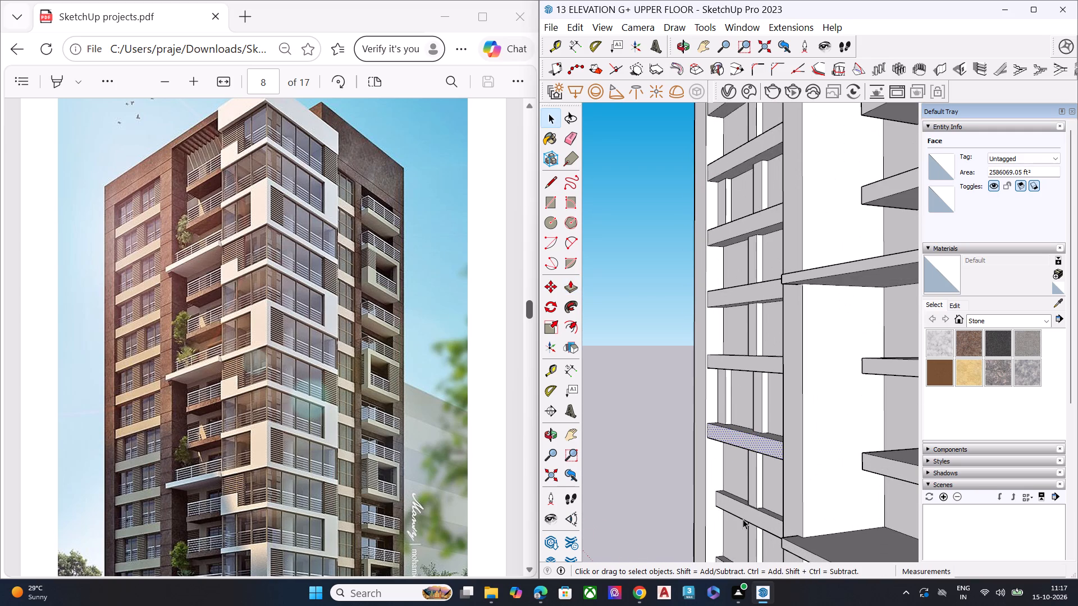
click(743, 519)
click(745, 517)
key(p)
double_click(751, 511)
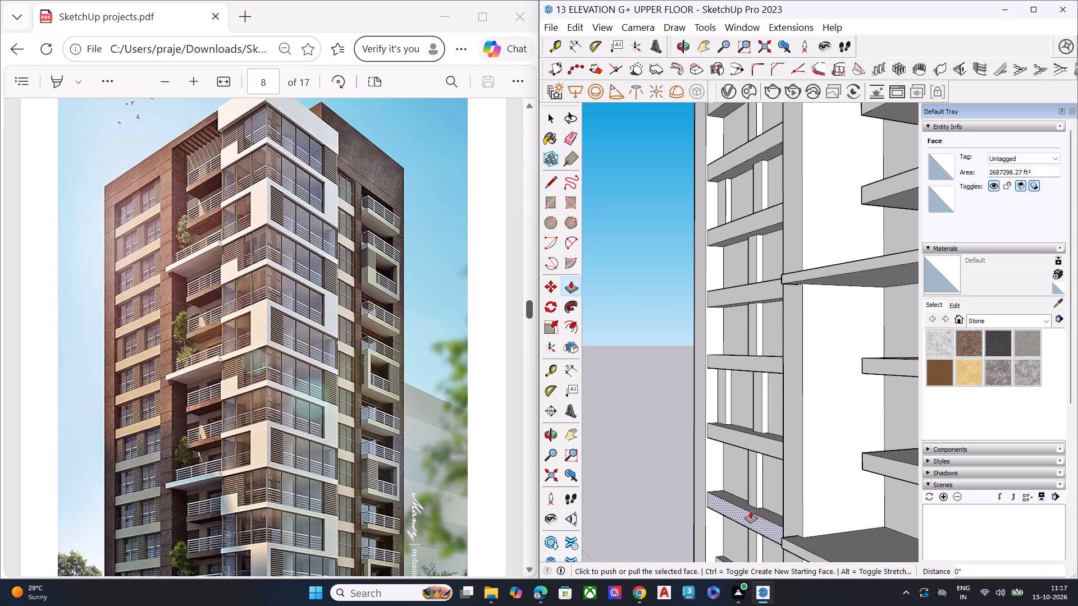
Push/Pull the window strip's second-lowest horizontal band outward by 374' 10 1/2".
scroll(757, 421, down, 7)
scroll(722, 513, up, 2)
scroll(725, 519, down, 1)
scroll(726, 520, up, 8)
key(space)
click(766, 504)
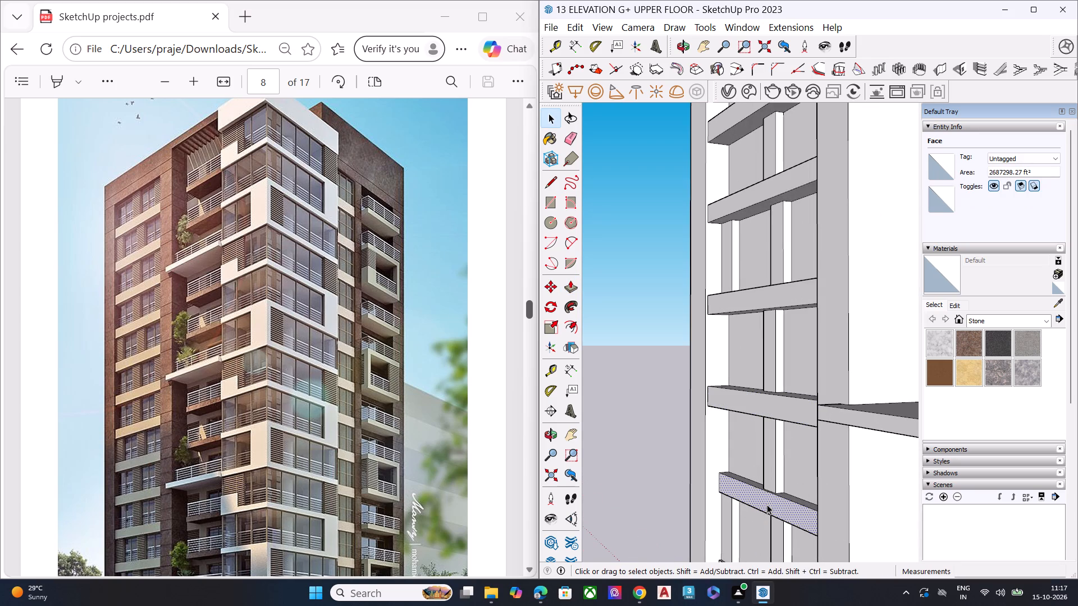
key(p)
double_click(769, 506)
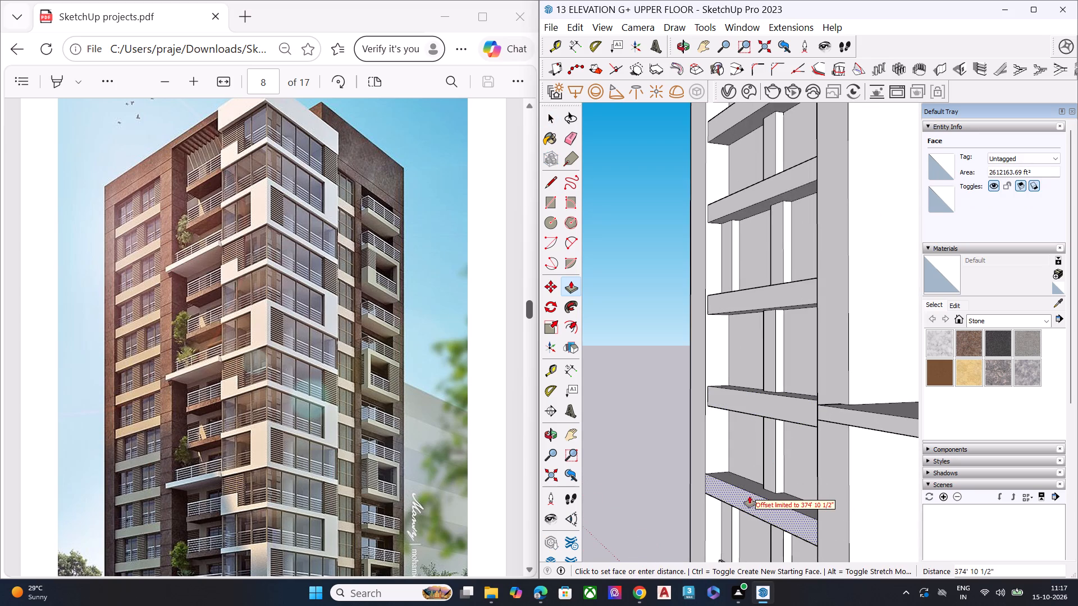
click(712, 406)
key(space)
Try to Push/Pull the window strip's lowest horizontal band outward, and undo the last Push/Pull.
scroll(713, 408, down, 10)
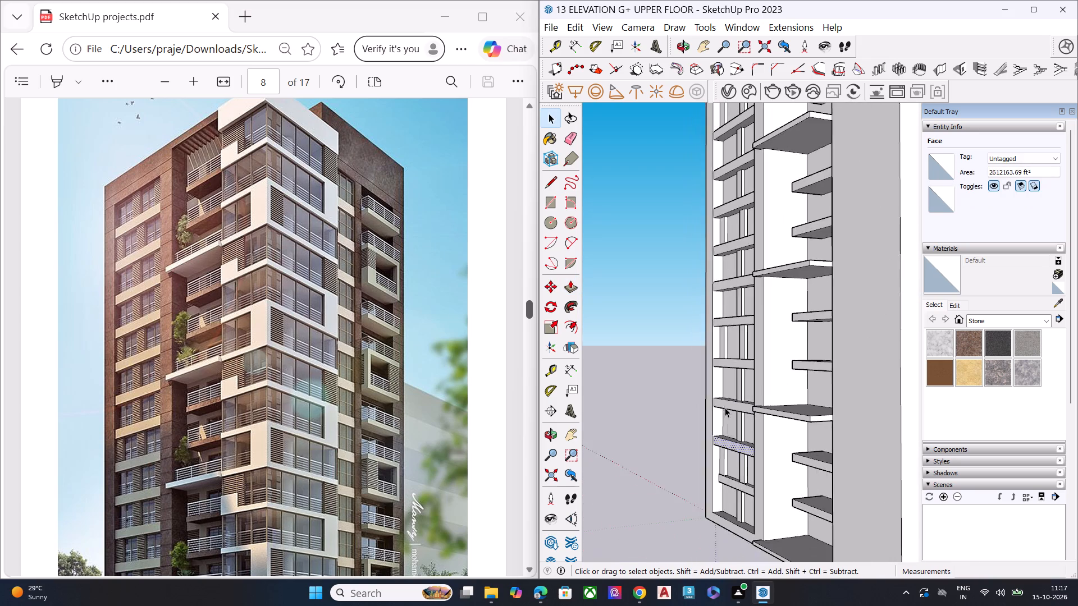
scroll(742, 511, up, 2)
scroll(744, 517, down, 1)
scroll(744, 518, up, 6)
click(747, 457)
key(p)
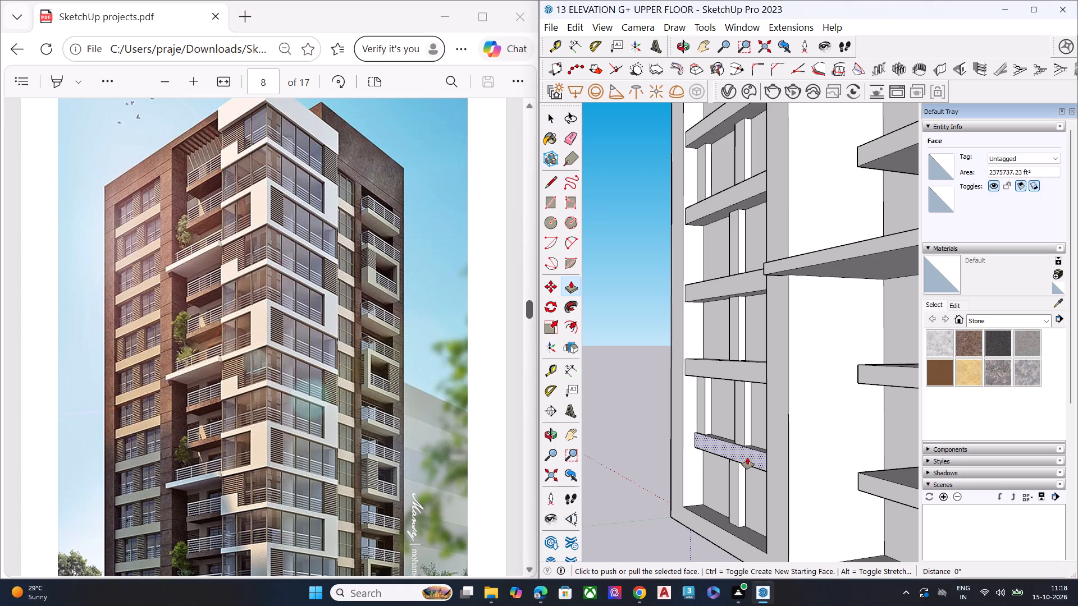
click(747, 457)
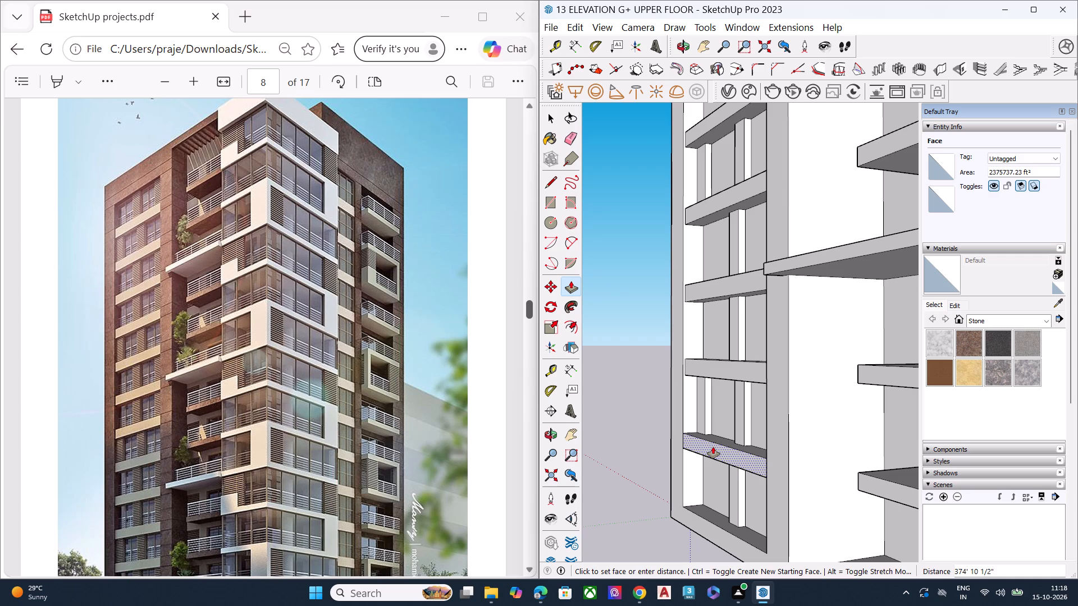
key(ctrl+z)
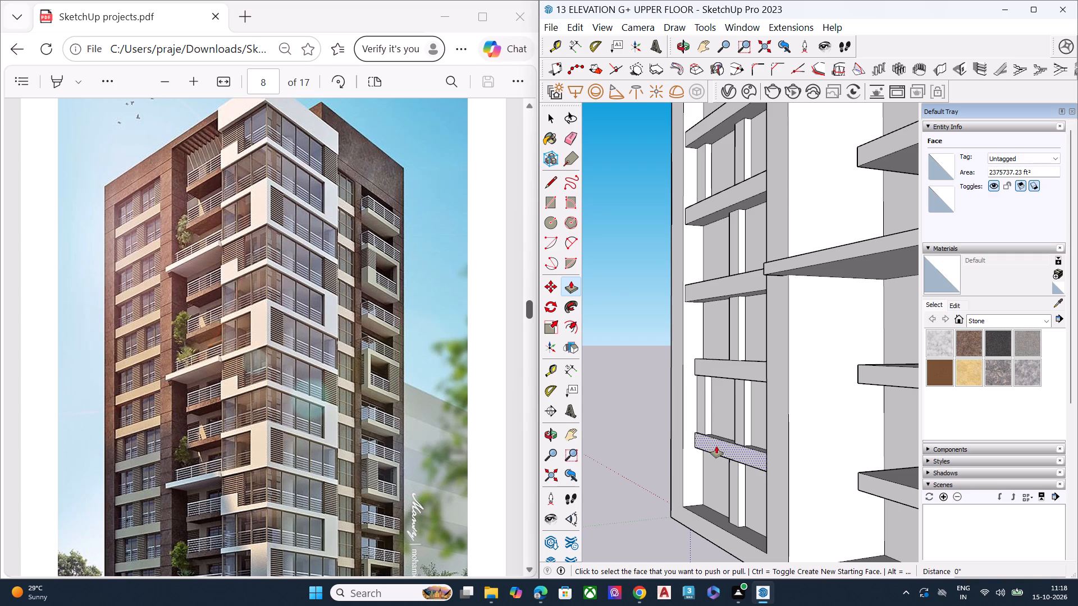
Push/Pull the window strip's second-lowest horizontal band outward to line up with the front of the band above it.
key(space)
click(720, 369)
key(p)
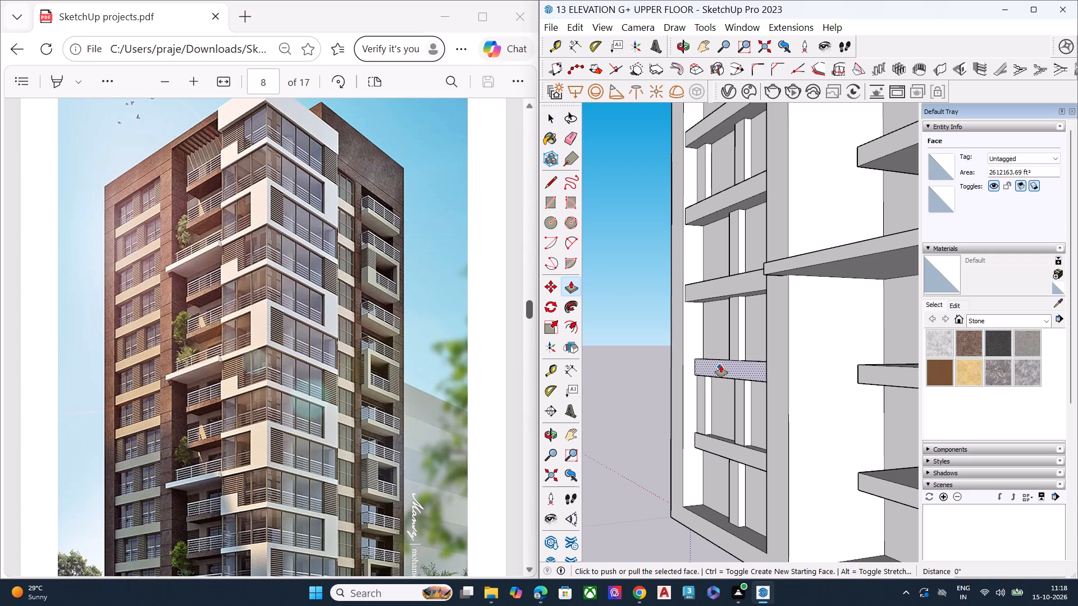
click(721, 365)
click(688, 302)
key(space)
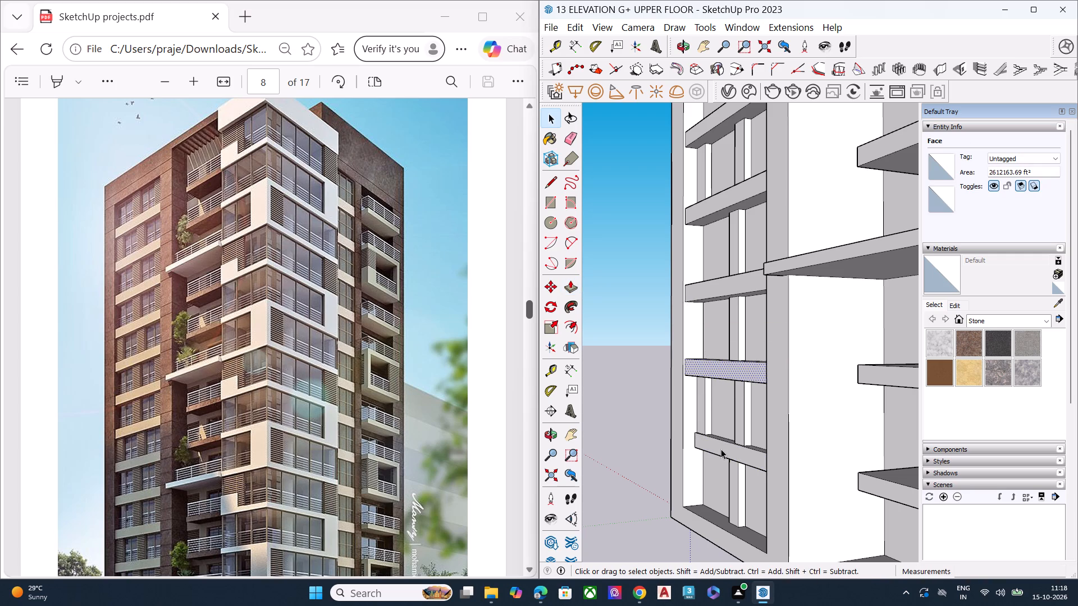
Push/Pull the window strip's lowest horizontal band outward by 374' 10 1/2".
click(721, 448)
key(p)
click(721, 448)
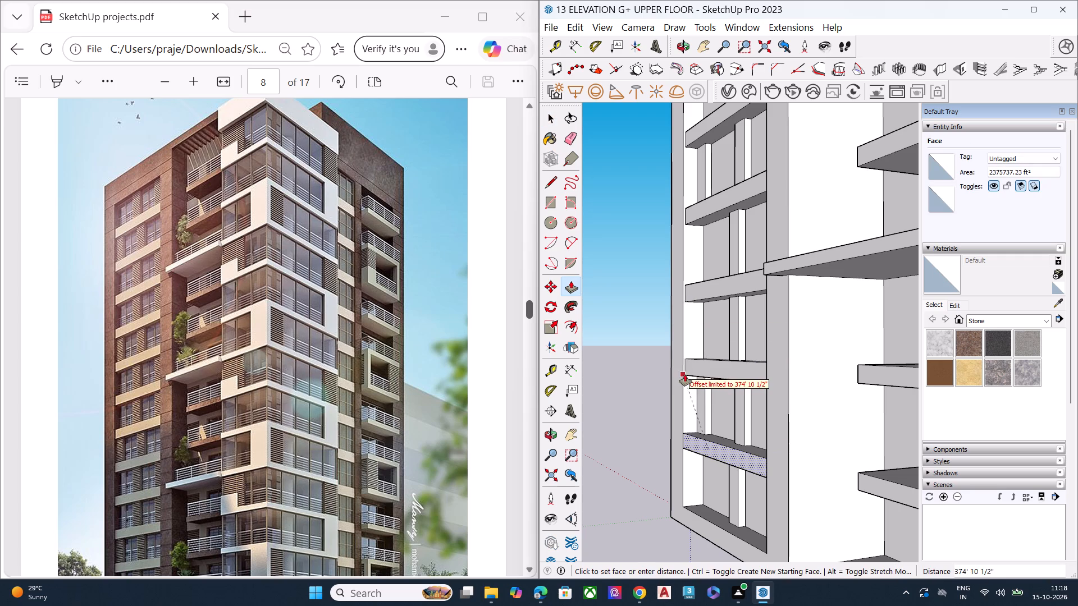
click(690, 379)
key(space)
Push/Pull the front face of the centre vertical mullion in the window strip's bottom row outward.
scroll(708, 407, down, 7)
middle_drag(709, 478, 738, 472)
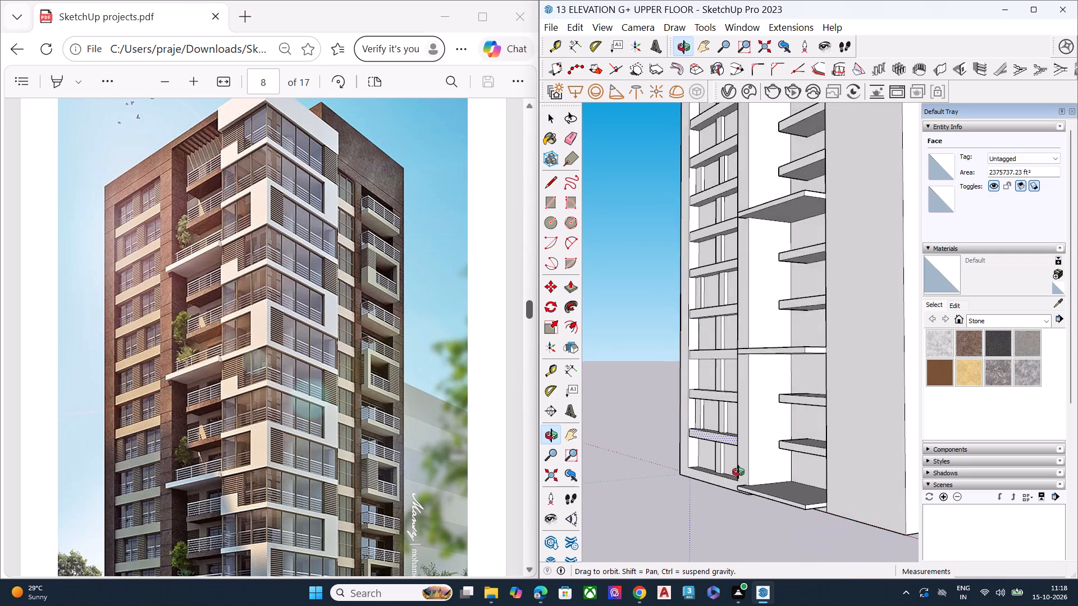
middle_drag(738, 472, 738, 471)
scroll(734, 470, up, 2)
scroll(729, 470, down, 3)
scroll(728, 470, up, 17)
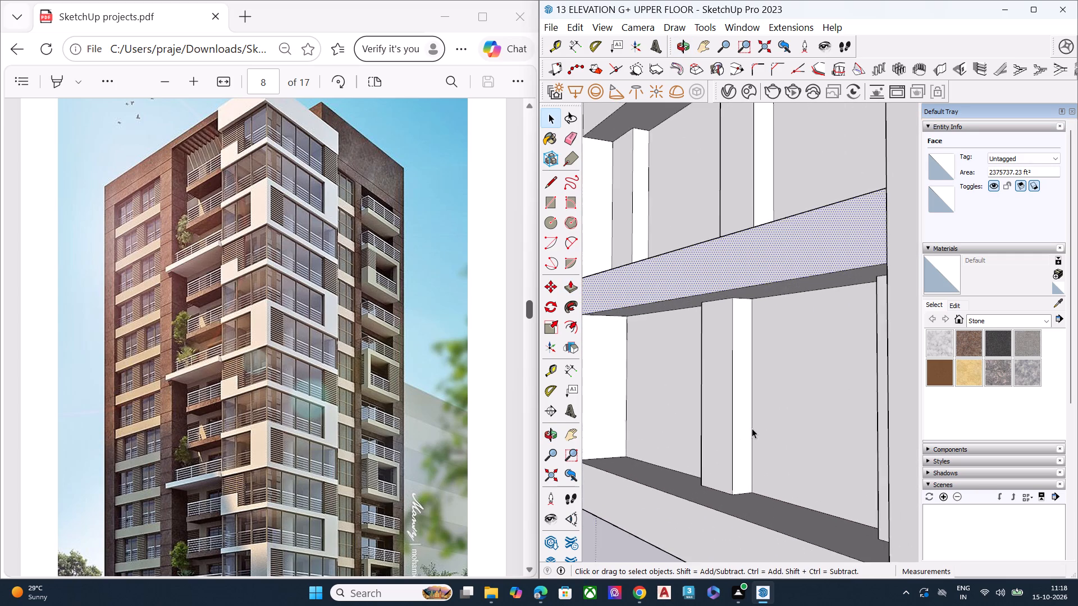
middle_drag(752, 428, 701, 491)
click(714, 439)
middle_drag(713, 433, 721, 370)
scroll(721, 370, up, 1)
key(p)
click(721, 370)
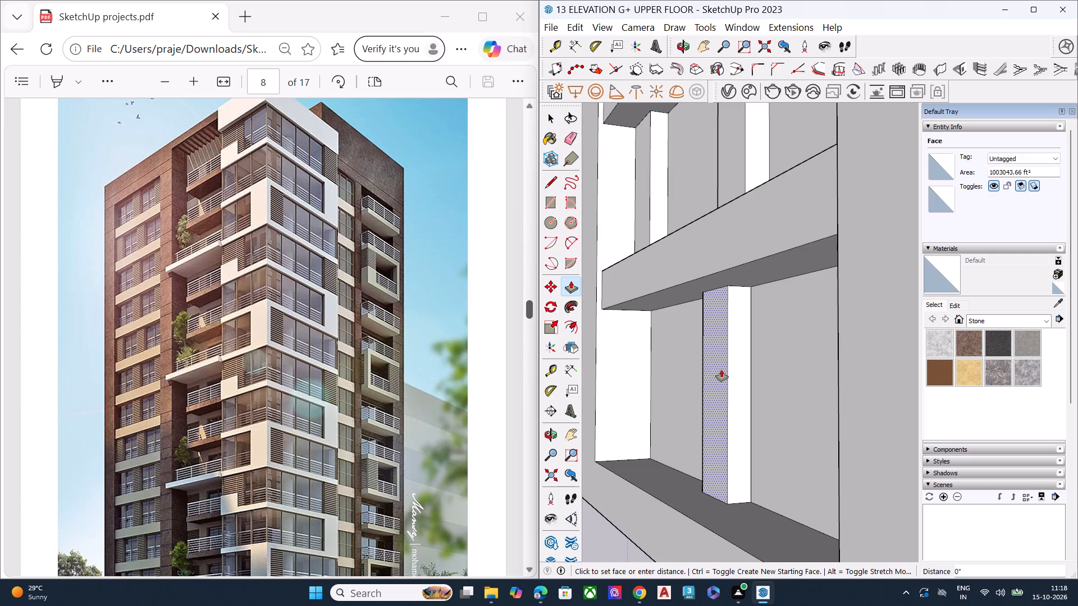
click(689, 298)
key(space)
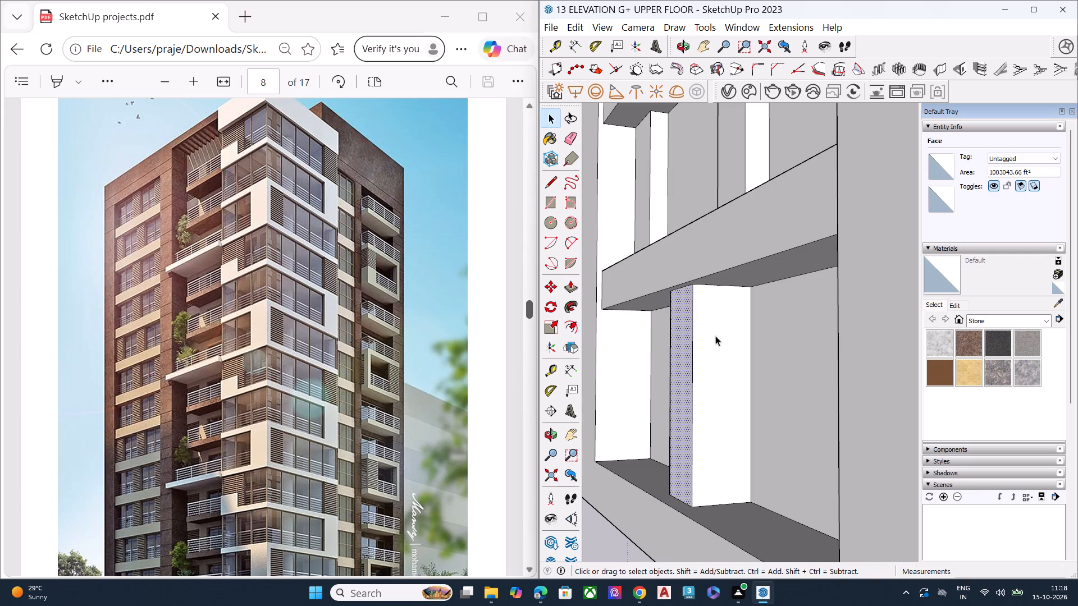
Repeat the same Push/Pull distance on the centre mullion in the second window row from the bottom.
scroll(732, 366, down, 9)
scroll(720, 293, up, 7)
click(744, 258)
key(p)
double_click(744, 258)
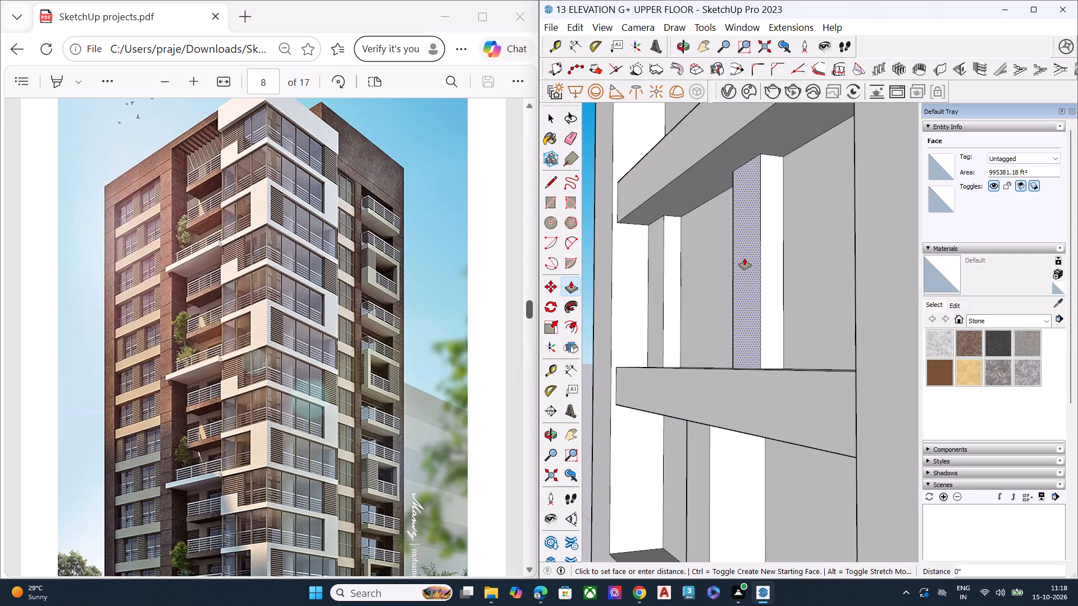
Repeat the same Push/Pull distance on the leftmost vertical mullion in the second window row from the bottom.
scroll(727, 329, down, 8)
middle_drag(727, 385, 733, 429)
scroll(679, 329, up, 4)
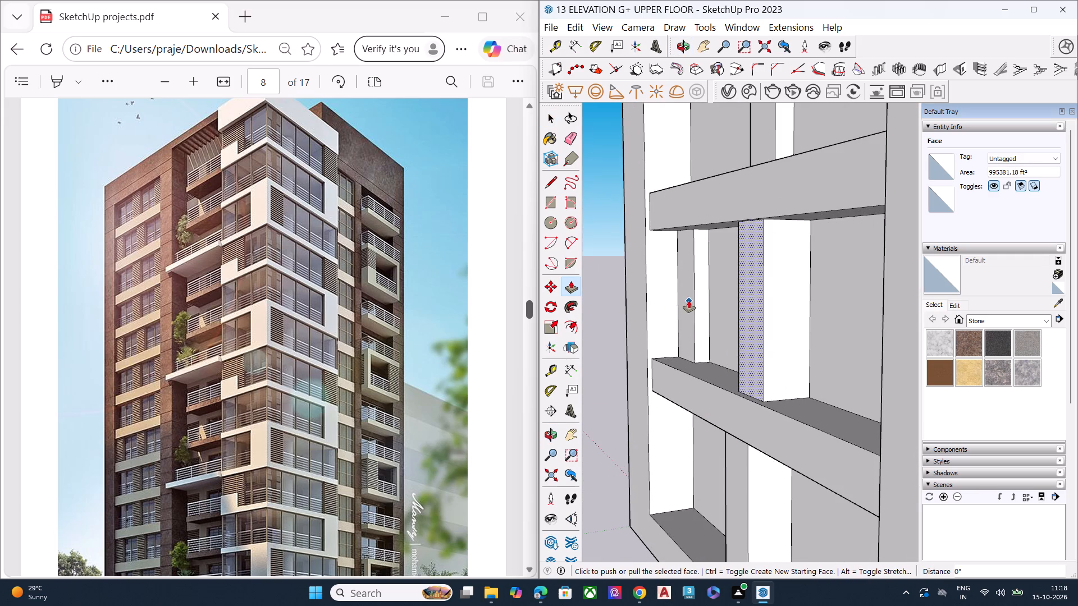
key(space)
click(689, 301)
key(p)
double_click(689, 301)
key(space)
scroll(710, 330, down, 4)
scroll(714, 337, up, 1)
scroll(714, 337, down, 2)
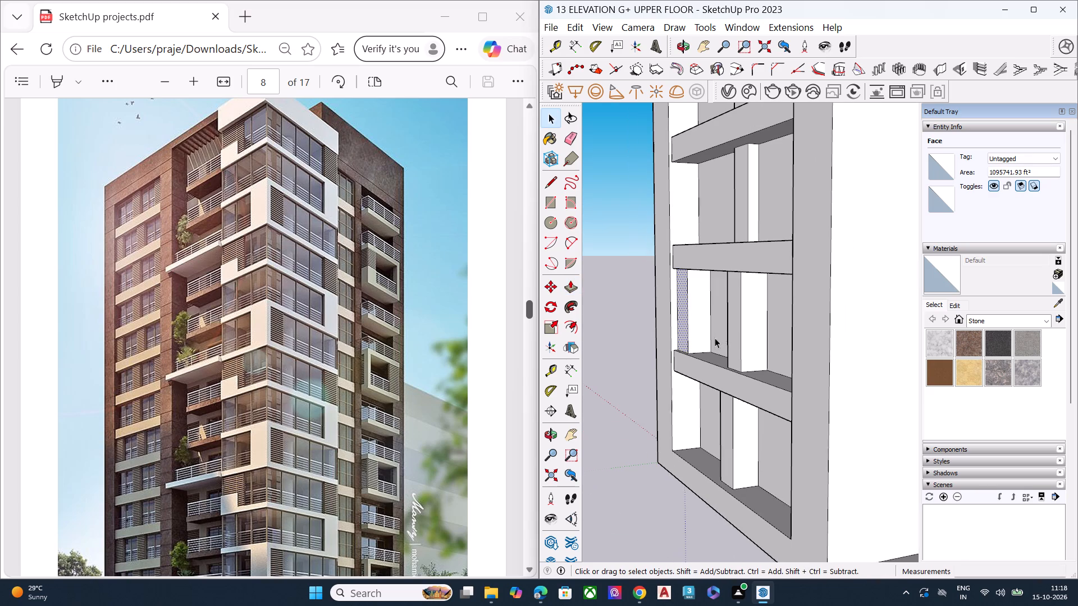
Repeat the same Push/Pull distance on the centre mullions in the third and fourth window rows from the bottom.
key(space)
click(643, 311)
key(p)
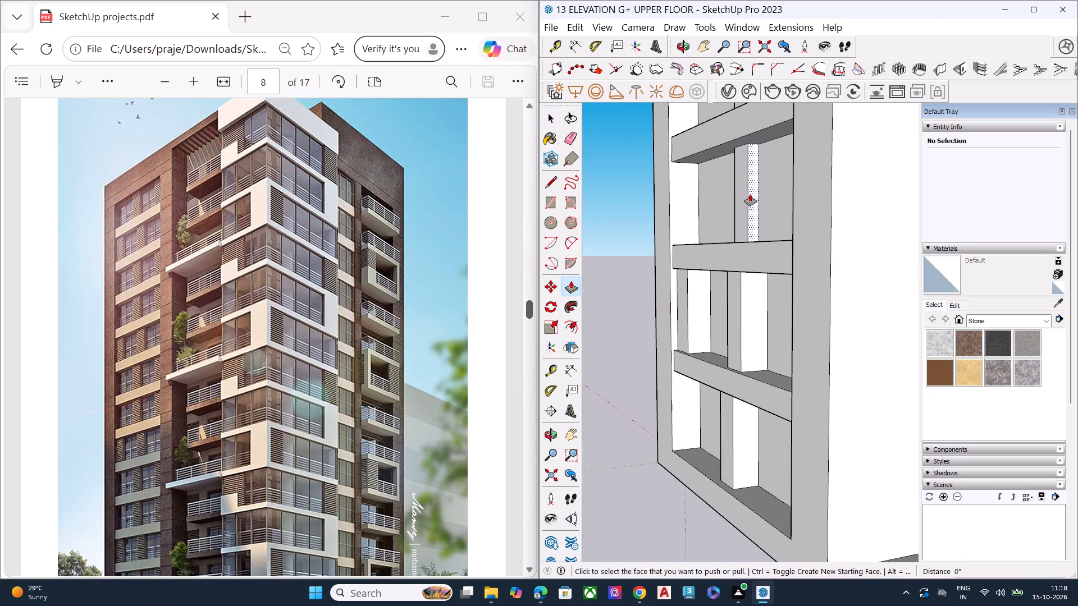
double_click(744, 201)
scroll(733, 242, down, 5)
scroll(735, 134, up, 6)
double_click(737, 135)
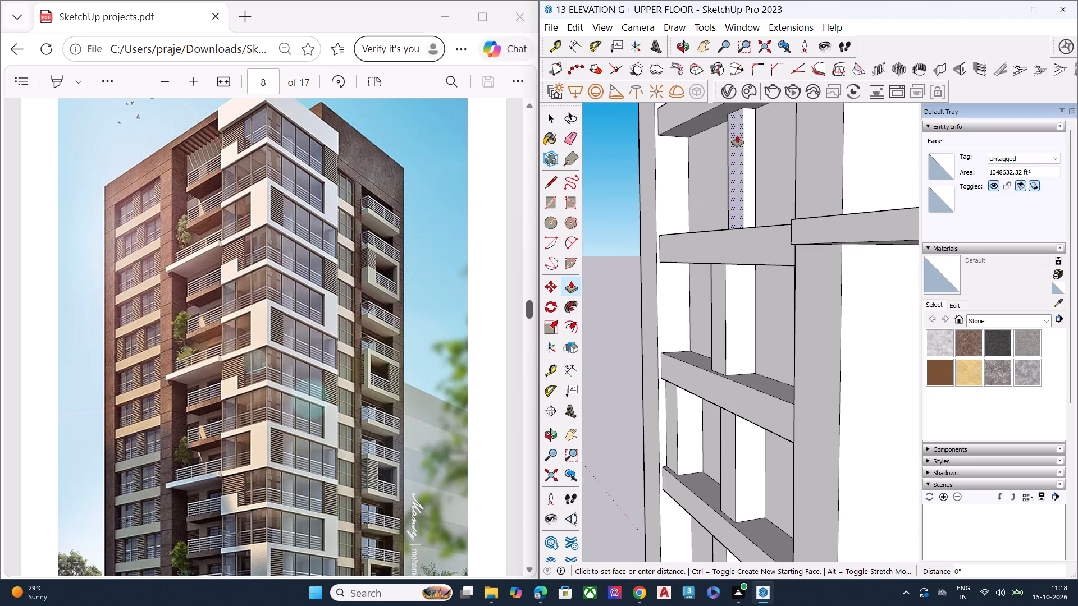
scroll(755, 205, down, 4)
middle_drag(759, 252, 880, 269)
scroll(866, 284, down, 5)
middle_drag(802, 300, 1053, 314)
middle_drag(839, 292, 1076, 275)
scroll(880, 236, up, 7)
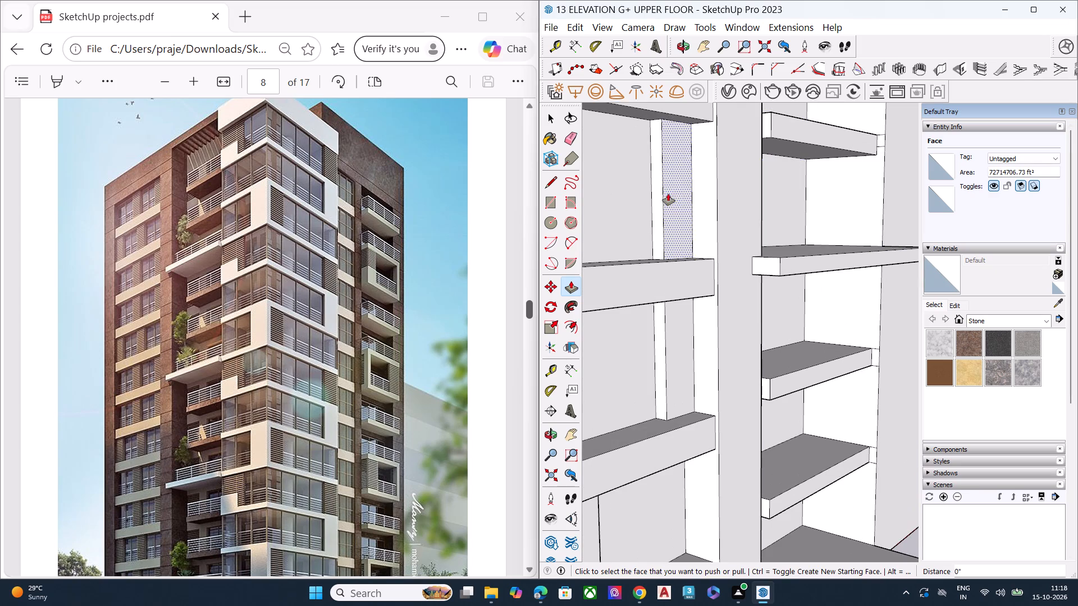
double_click(672, 189)
double_click(680, 330)
Repeat the same Push/Pull distance on the centre mullions in the fifth and sixth window rows from the bottom.
scroll(719, 307, down, 9)
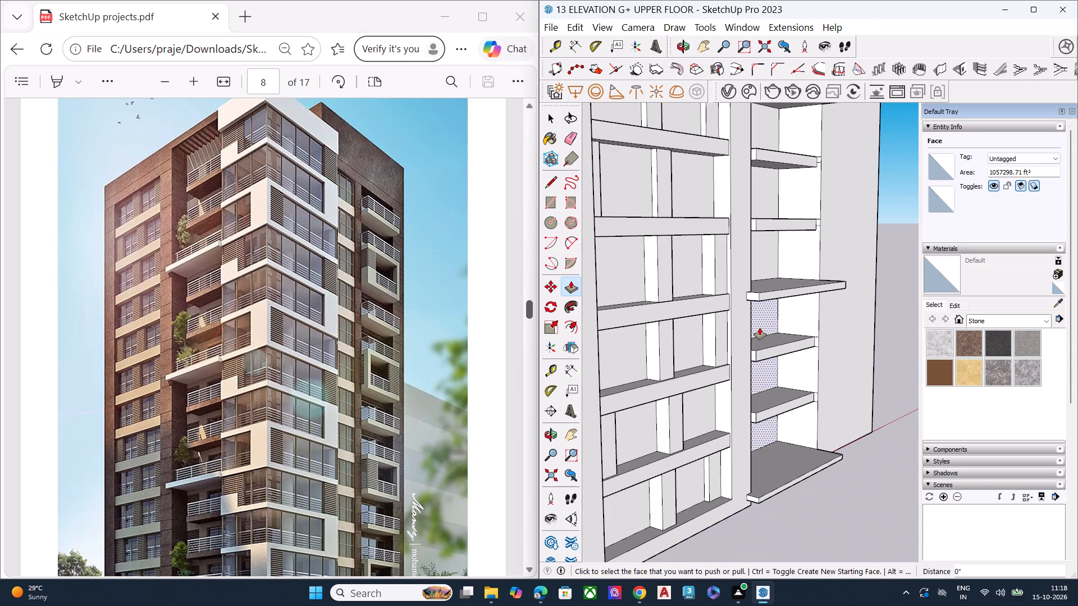
scroll(792, 296, down, 1)
scroll(792, 296, up, 2)
scroll(792, 296, down, 2)
scroll(798, 306, up, 1)
scroll(799, 306, down, 5)
scroll(734, 172, up, 4)
scroll(724, 172, down, 2)
scroll(723, 173, up, 4)
scroll(732, 253, down, 1)
scroll(724, 265, up, 5)
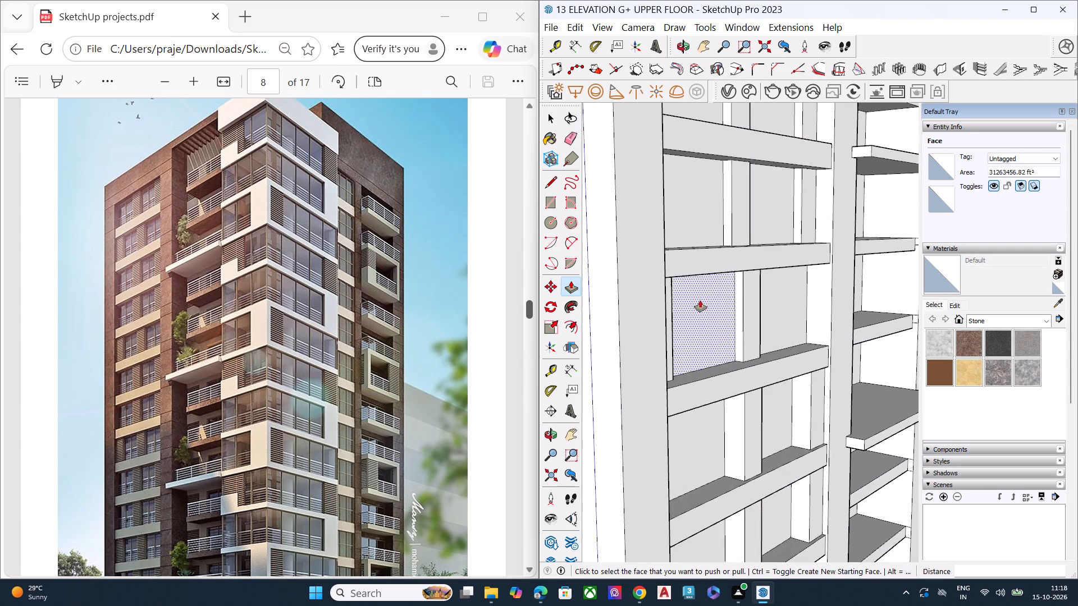
scroll(700, 300, up, 2)
double_click(759, 298)
double_click(753, 210)
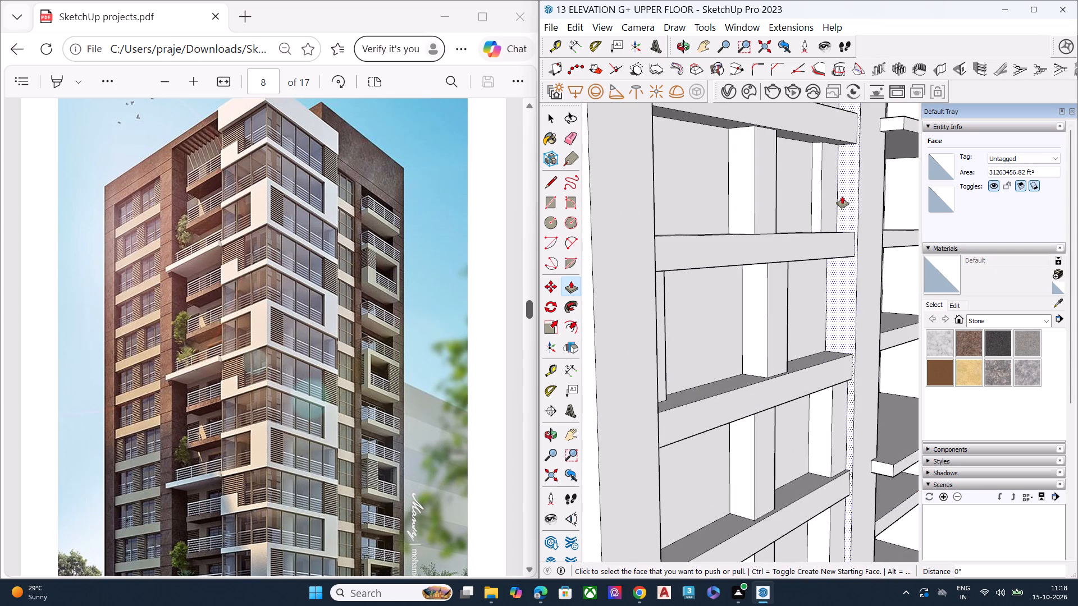
double_click(836, 199)
Repeat the same Push/Pull distance on the leftmost vertical mullion in the fifth window row from the bottom.
scroll(856, 250, down, 4)
middle_drag(848, 274, 676, 292)
scroll(670, 288, down, 7)
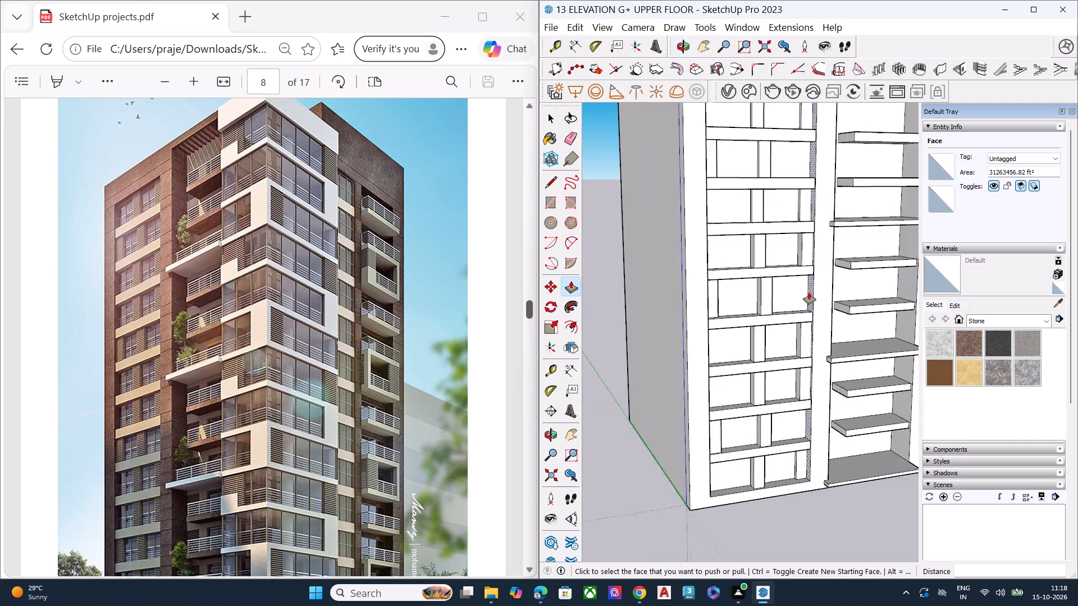
scroll(809, 292, down, 2)
middle_drag(774, 319, 629, 318)
scroll(661, 297, up, 8)
double_click(744, 292)
Repeat the Push/Pull on the seventh window row's centre mullion, counting from the bottom, and set it back 86' 8" flush with the mullion below.
scroll(800, 302, down, 2)
scroll(798, 306, up, 1)
scroll(795, 309, down, 2)
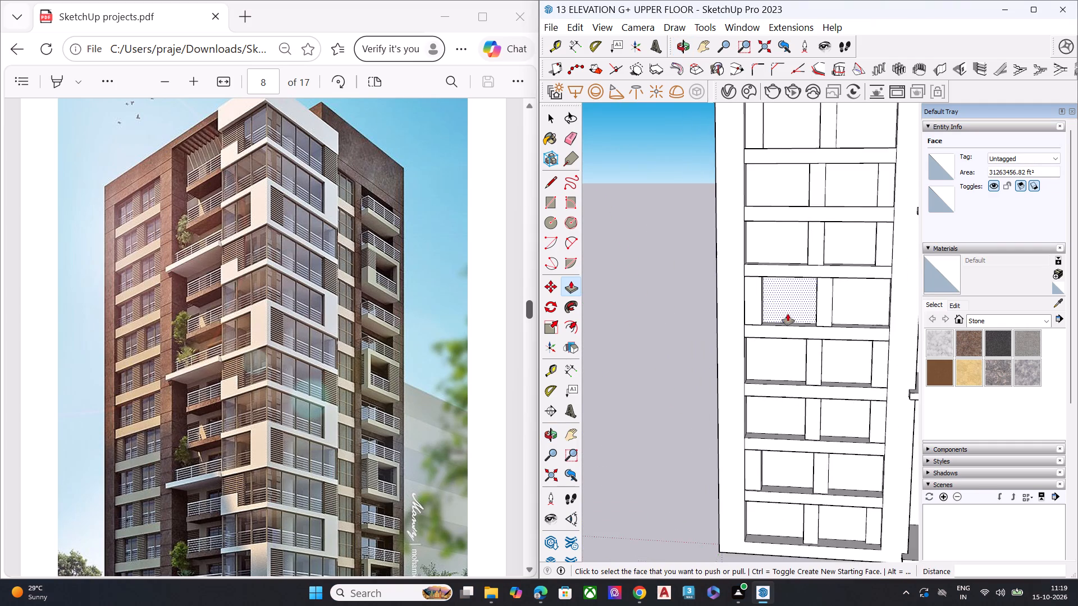
scroll(811, 176, up, 4)
scroll(812, 172, down, 1)
scroll(812, 172, up, 3)
click(828, 176)
middle_drag(826, 220, 839, 261)
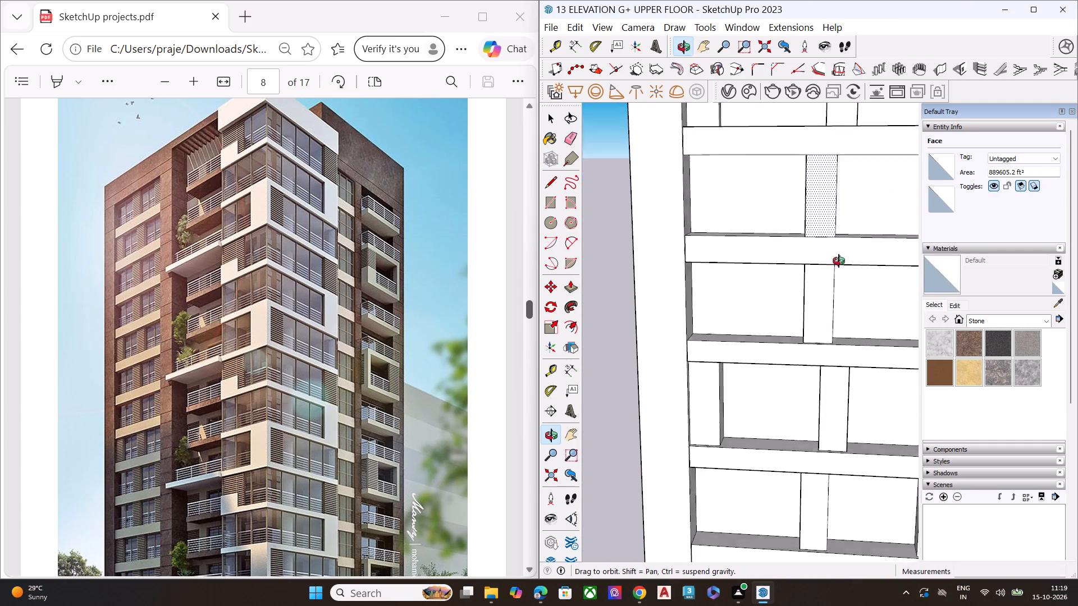
middle_drag(839, 261, 1077, 135)
middle_drag(741, 293, 776, 270)
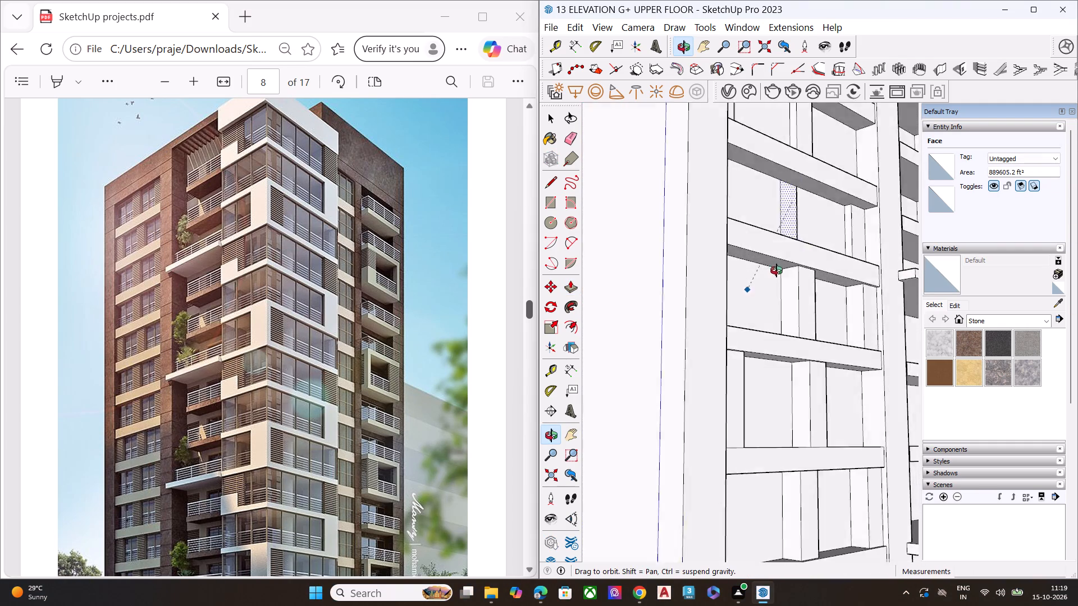
middle_drag(776, 270, 858, 262)
key(Escape)
key(space)
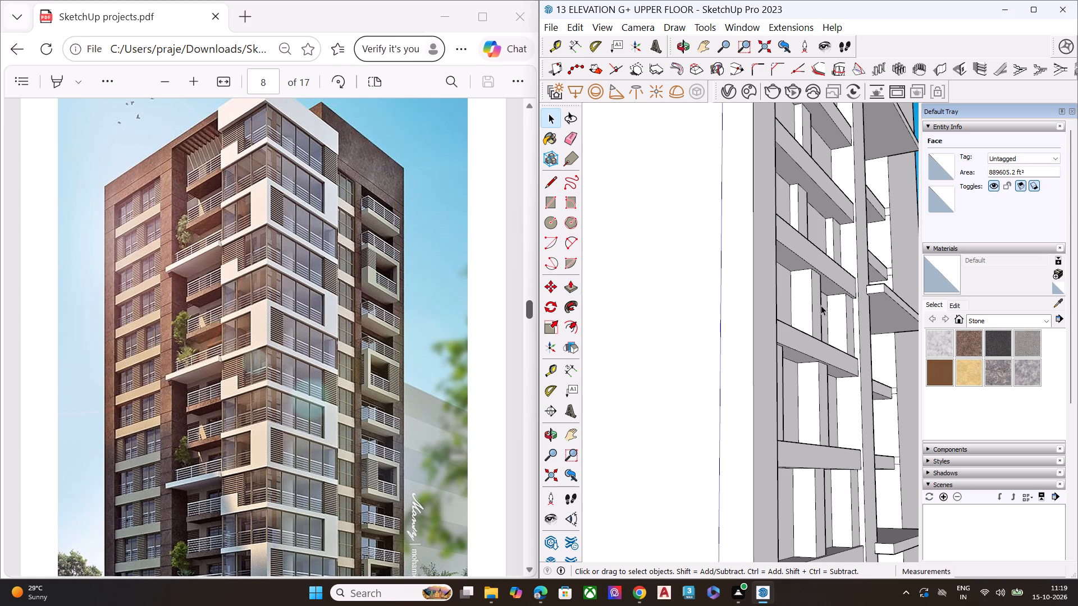
click(800, 210)
key(p)
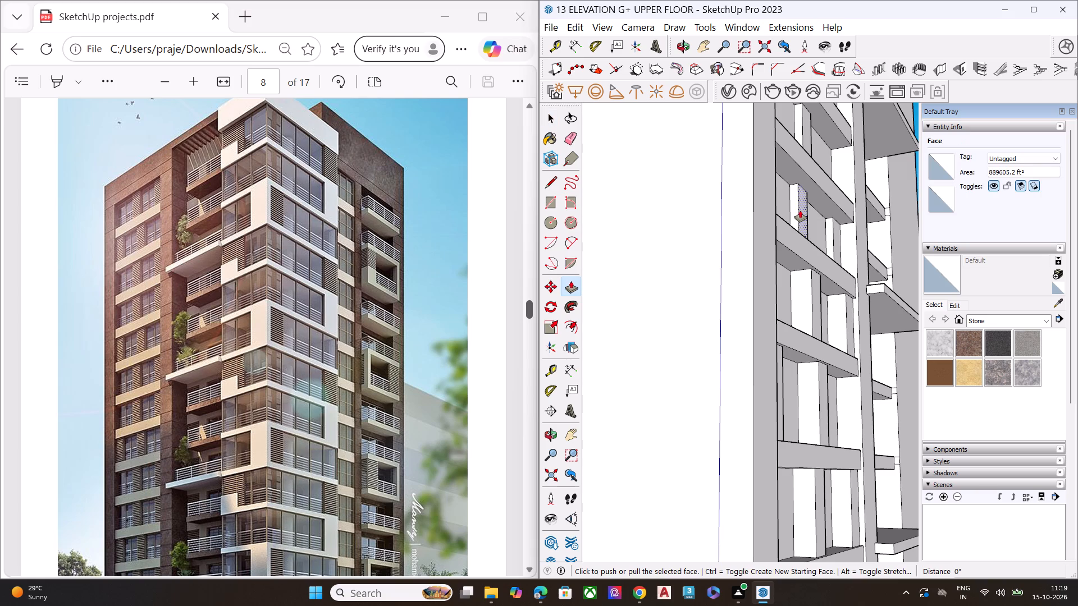
double_click(803, 206)
scroll(816, 182, up, 1)
scroll(816, 181, down, 1)
scroll(816, 181, up, 8)
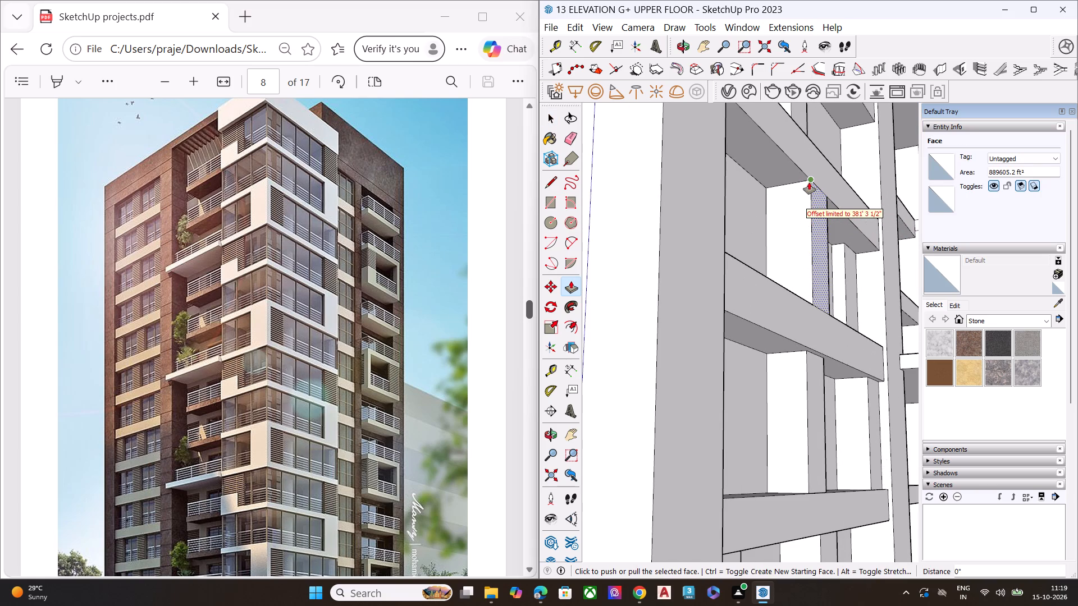
click(811, 179)
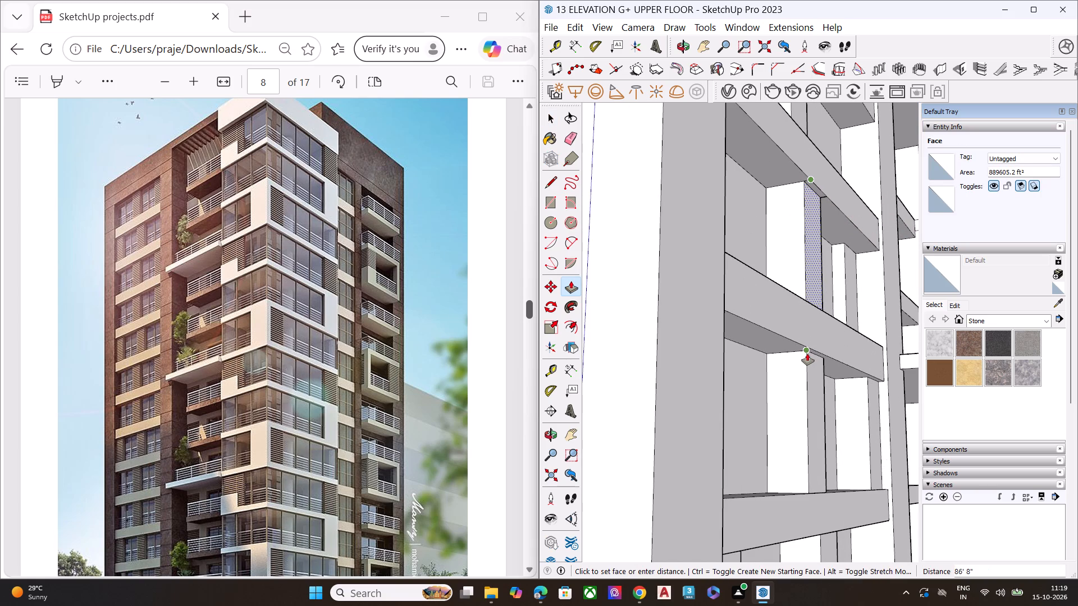
click(807, 353)
key(space)
Erase the leftover edges on the underside of the band above the seventh row's centre mullion.
scroll(799, 177, up, 1)
scroll(800, 177, down, 1)
scroll(800, 177, up, 7)
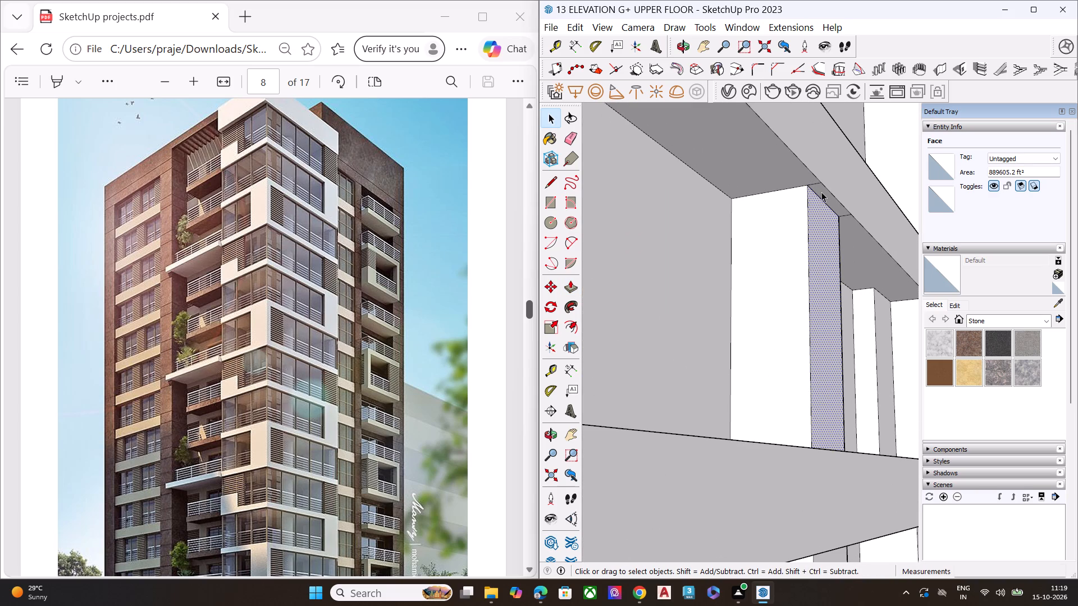
key(e)
click(817, 182)
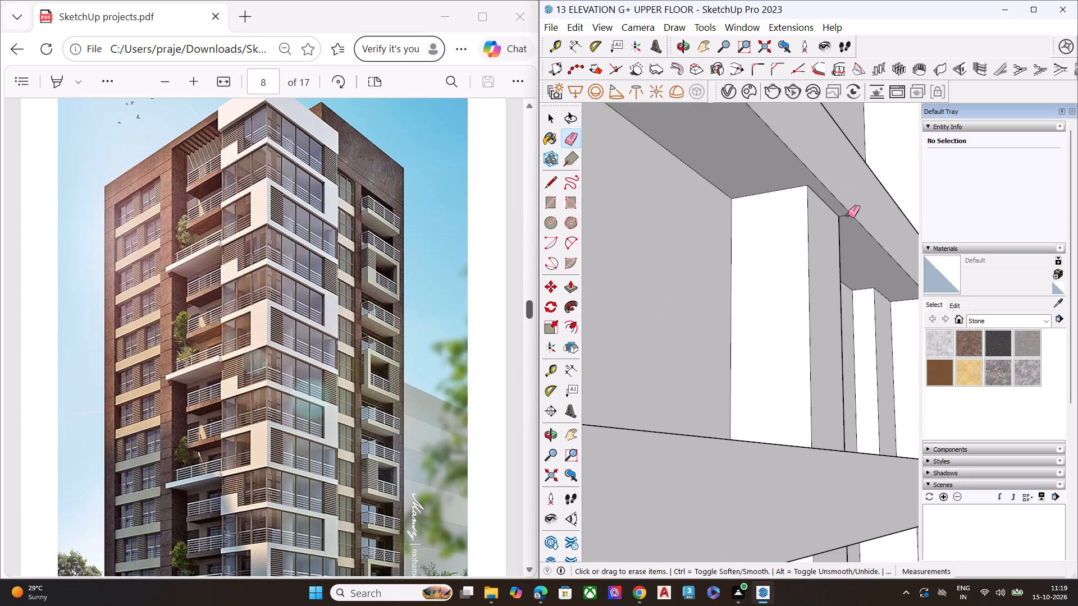
click(847, 215)
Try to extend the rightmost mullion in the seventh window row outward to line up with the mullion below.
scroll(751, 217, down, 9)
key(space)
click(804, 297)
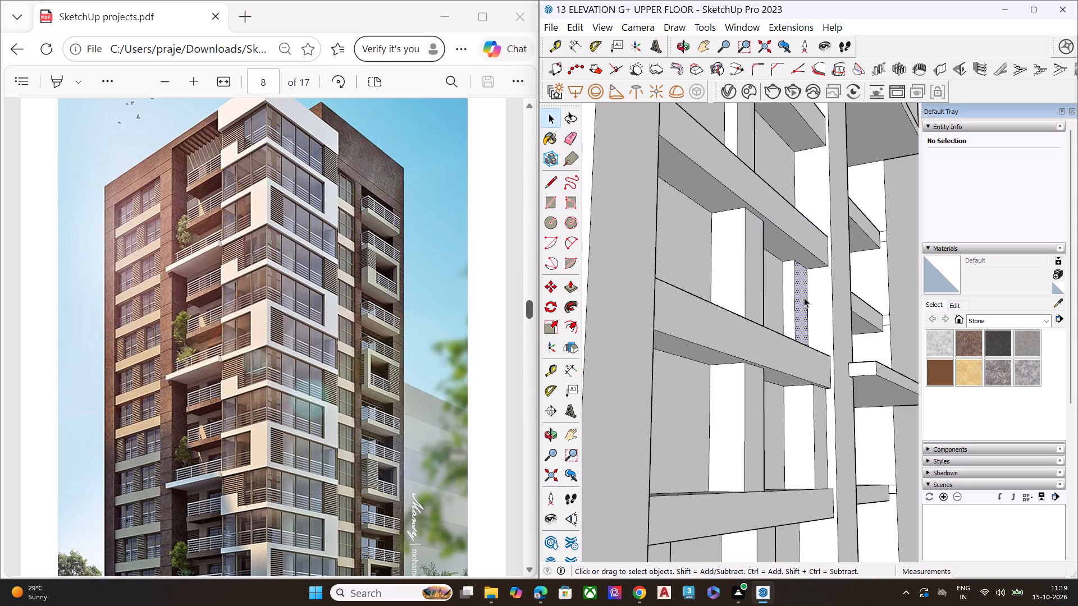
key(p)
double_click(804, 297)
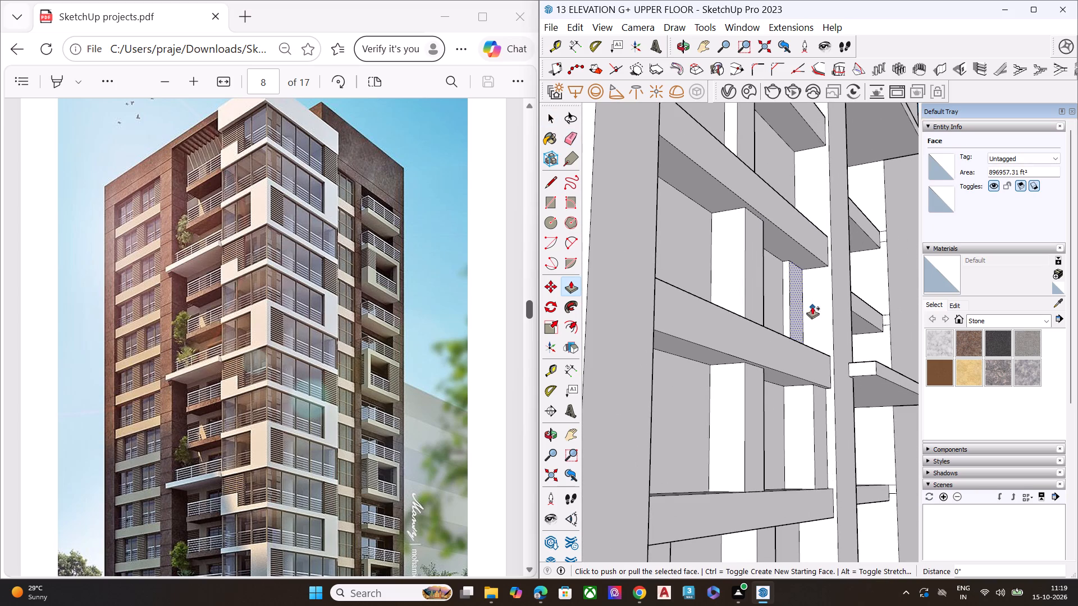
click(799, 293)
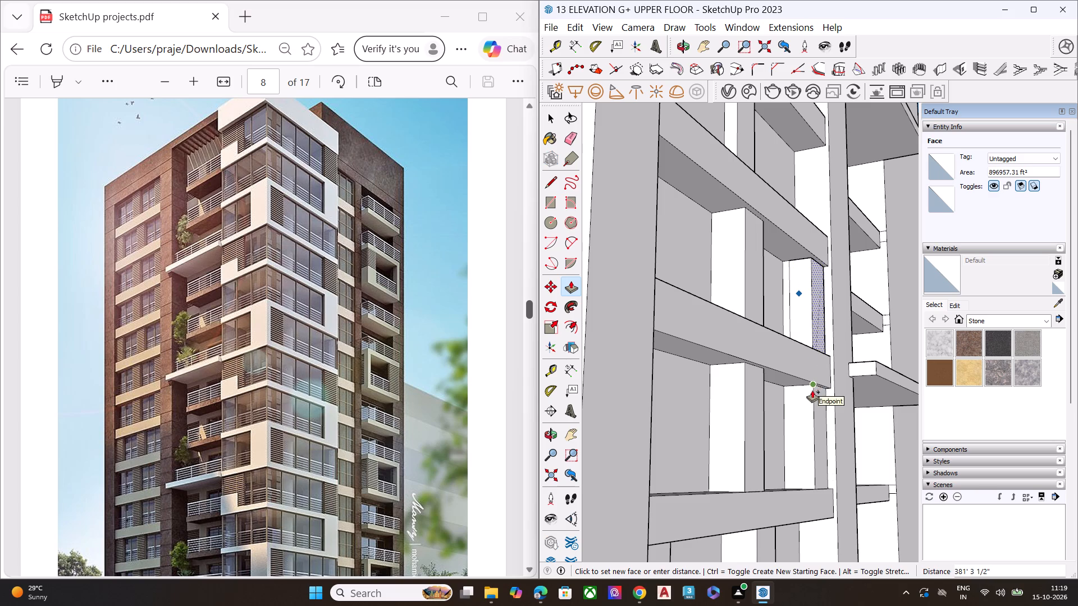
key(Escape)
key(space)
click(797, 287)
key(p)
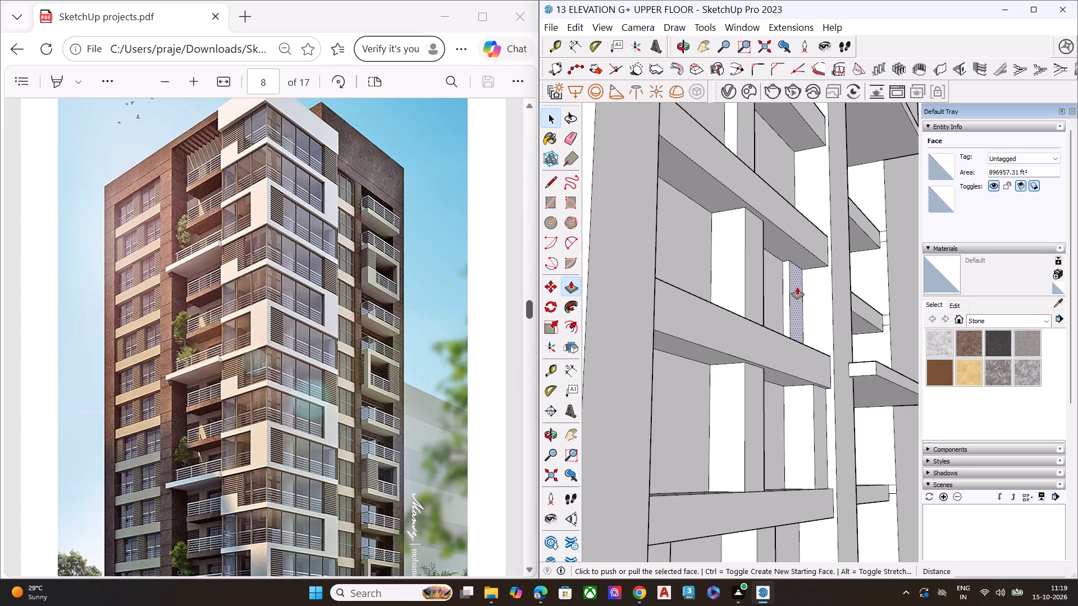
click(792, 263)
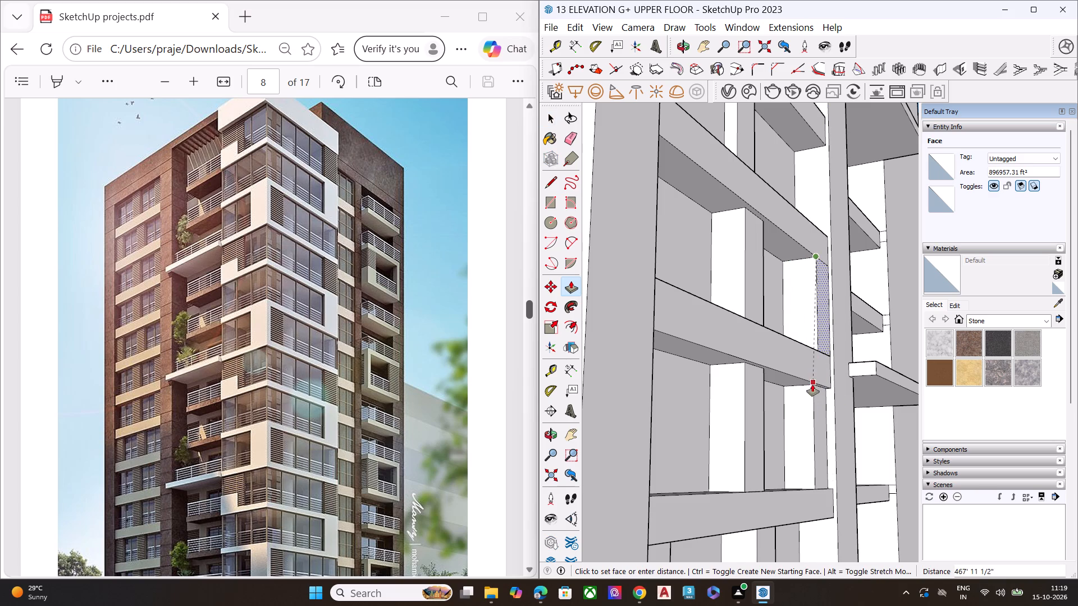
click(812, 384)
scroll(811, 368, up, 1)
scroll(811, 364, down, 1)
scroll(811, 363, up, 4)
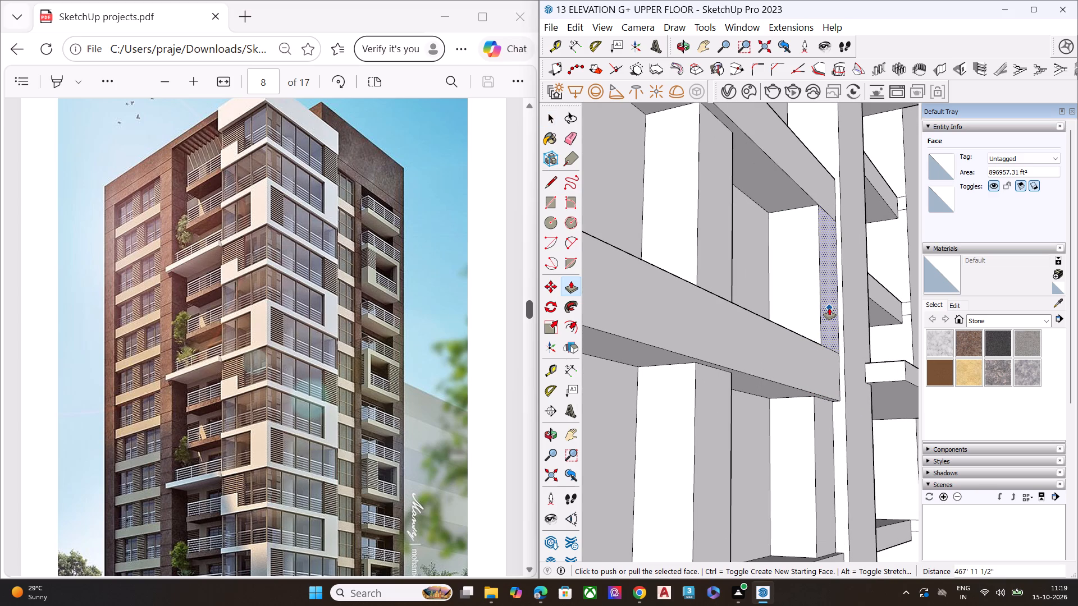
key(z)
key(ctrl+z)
Push/Pull the rightmost mullion in the seventh window row outward 381' 3 1/2", flush with the mullion below it.
key(space)
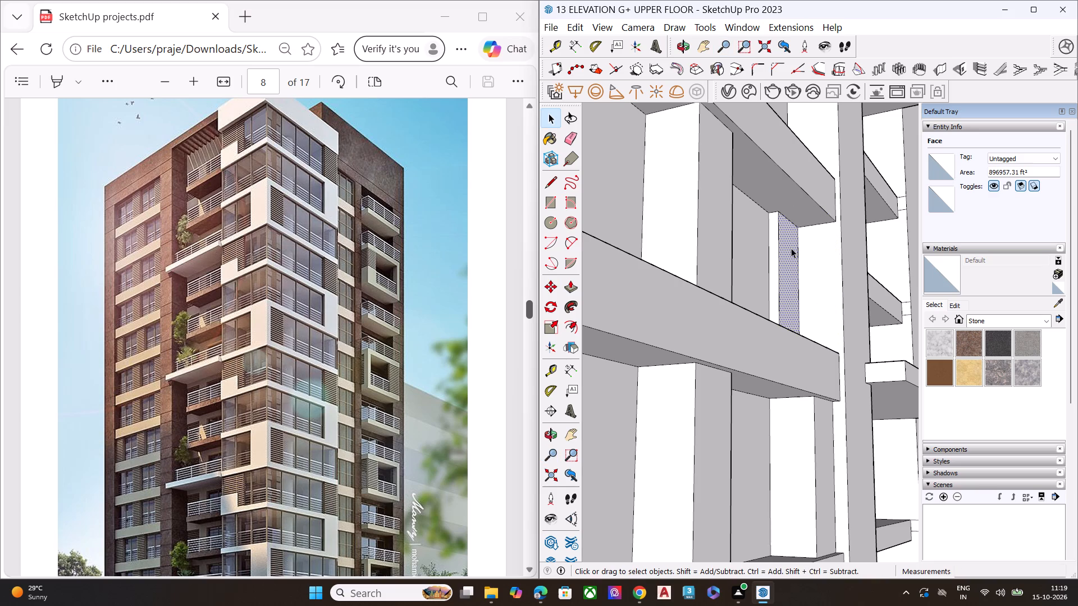
click(791, 248)
key(p)
click(787, 250)
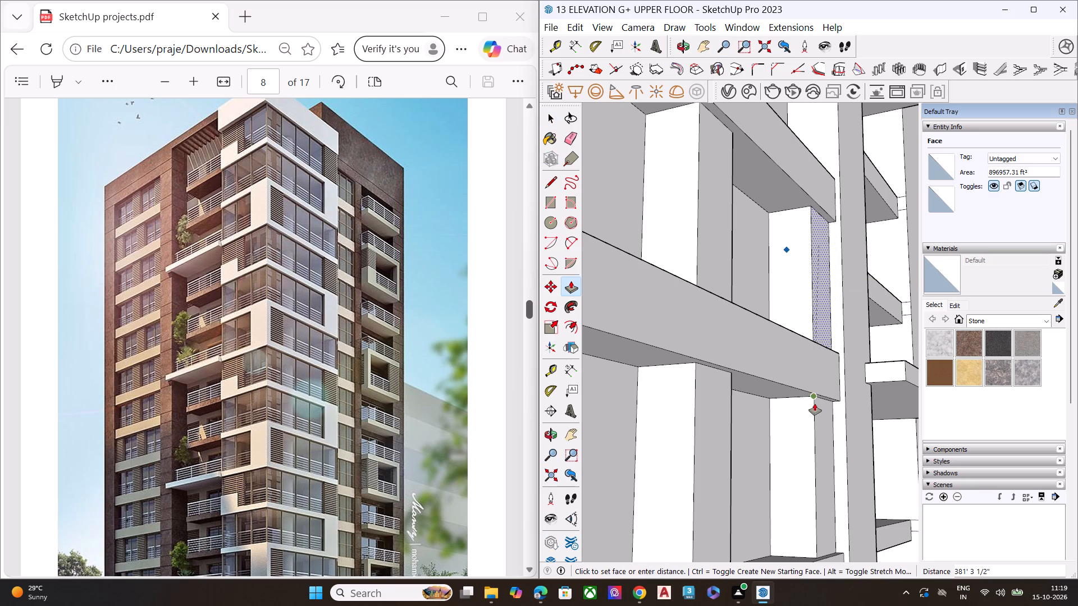
click(814, 405)
key(space)
Push/Pull the leftmost mullion in the eighth window row outward and set it back 86' 8", flush with the centre mullion below.
scroll(701, 304, down, 3)
scroll(702, 304, up, 1)
scroll(709, 304, down, 3)
middle_drag(783, 289, 720, 369)
scroll(779, 306, down, 4)
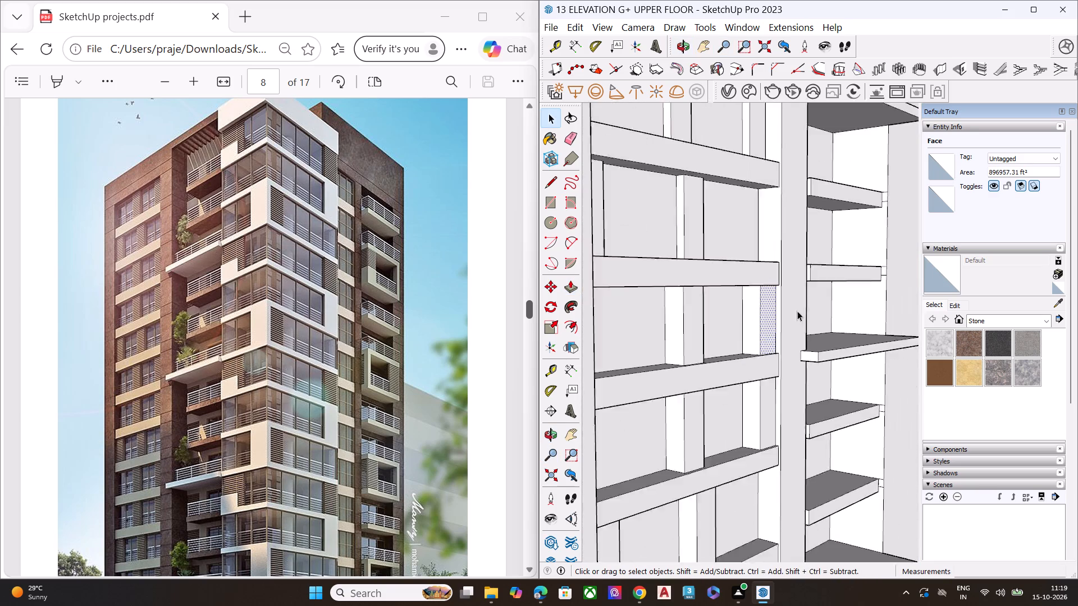
scroll(797, 311, down, 4)
scroll(695, 203, up, 9)
middle_drag(792, 278, 735, 286)
scroll(734, 286, up, 2)
scroll(832, 229, down, 3)
scroll(853, 244, up, 1)
scroll(855, 245, down, 2)
scroll(858, 248, up, 1)
scroll(858, 249, down, 3)
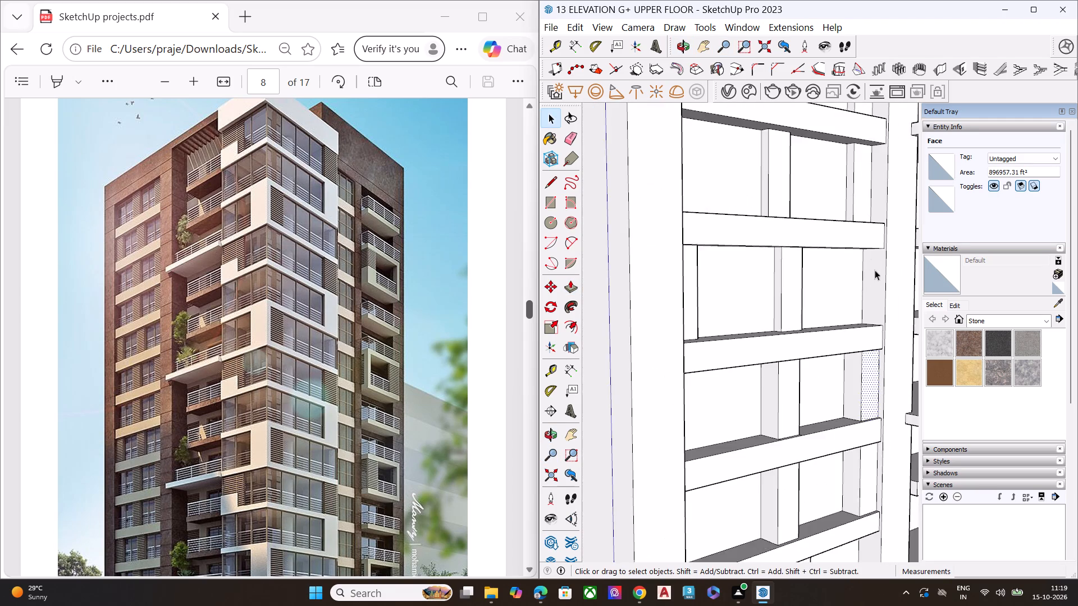
middle_drag(864, 285, 715, 300)
scroll(701, 295, up, 1)
scroll(779, 230, down, 3)
scroll(798, 235, up, 1)
scroll(803, 236, down, 4)
middle_drag(819, 265, 645, 292)
scroll(632, 288, up, 11)
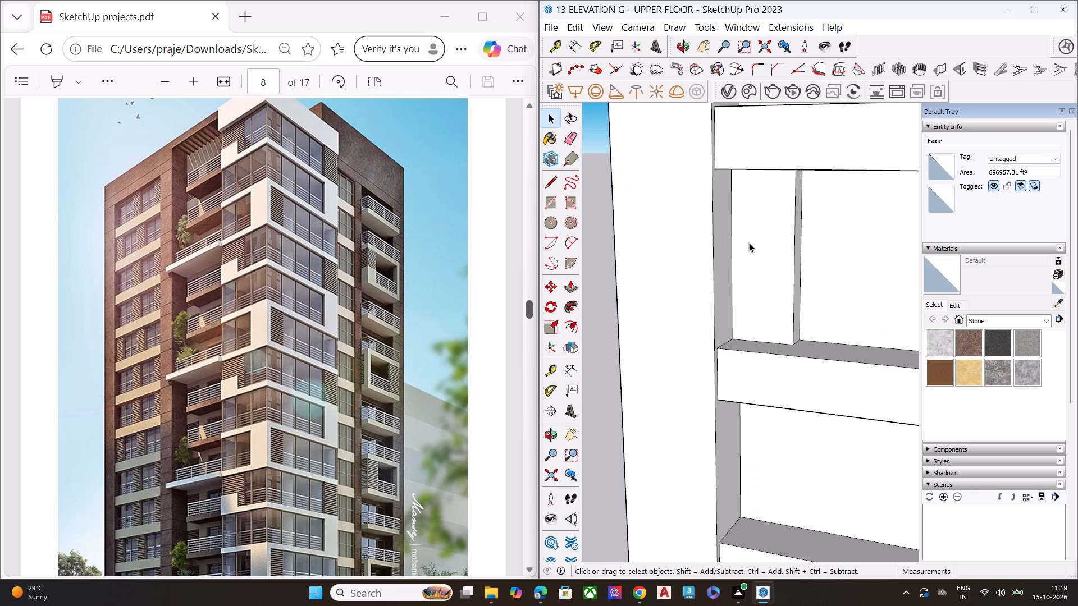
key(space)
click(752, 240)
key(p)
double_click(755, 237)
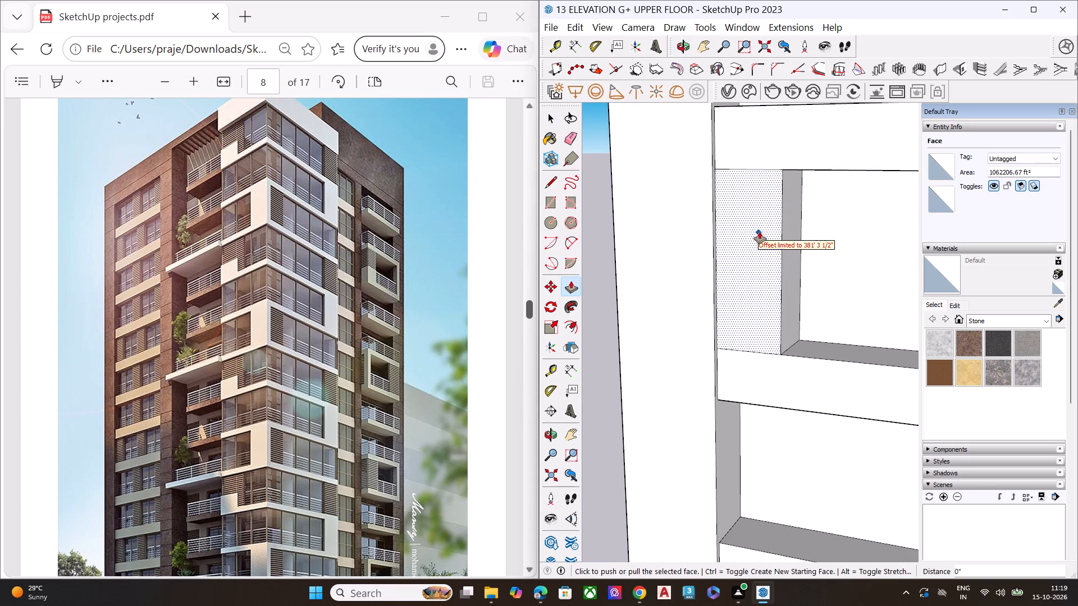
scroll(760, 232, down, 7)
middle_drag(764, 250, 583, 123)
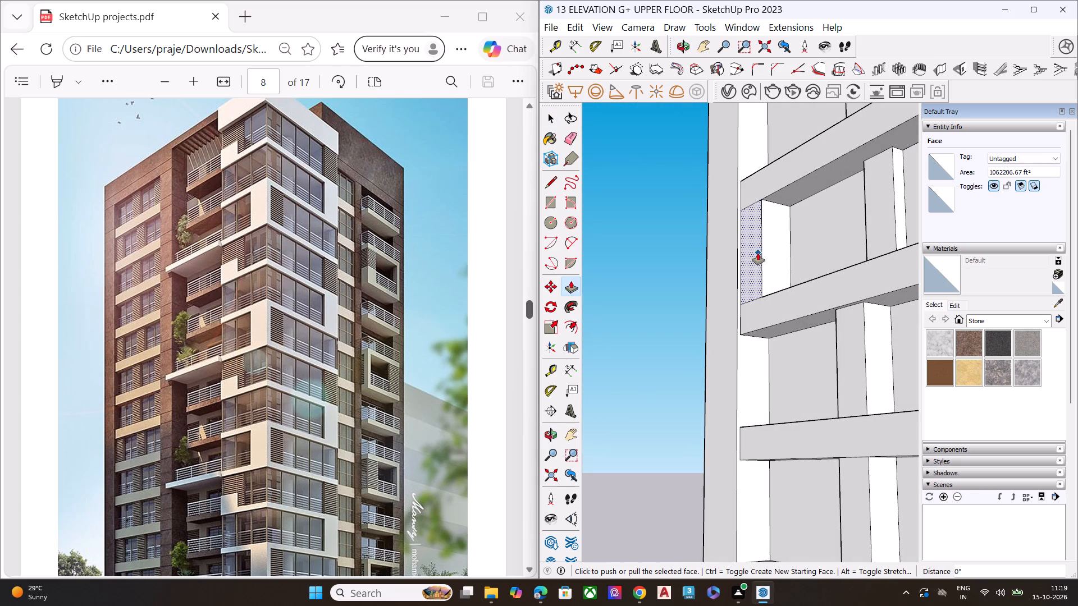
click(759, 253)
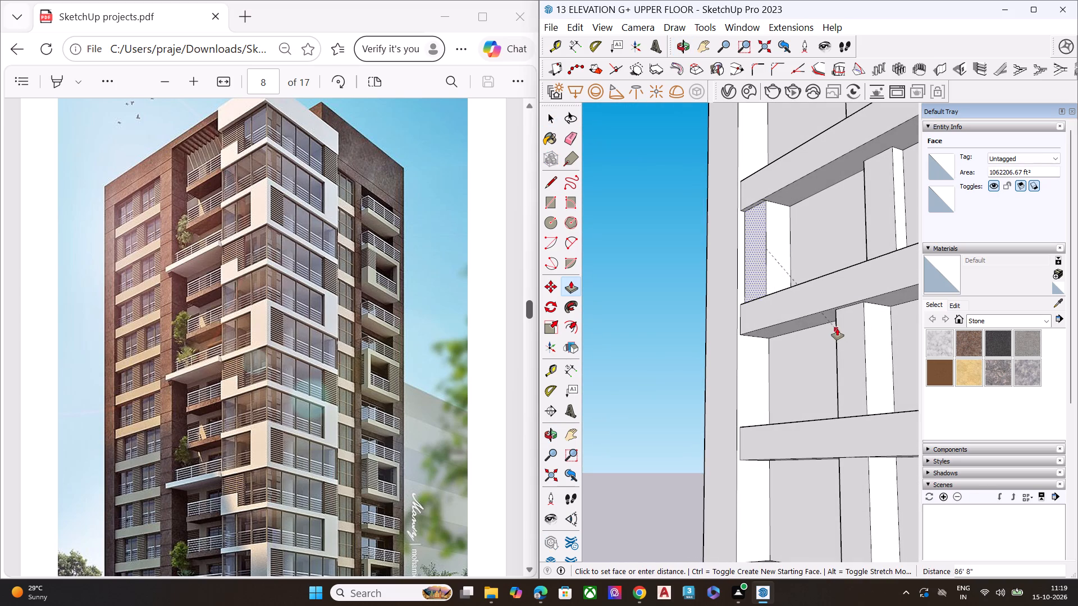
click(835, 323)
key(space)
Erase the leftover edge on the underside of the band above the eighth row's leftmost mullion.
scroll(757, 208, up, 4)
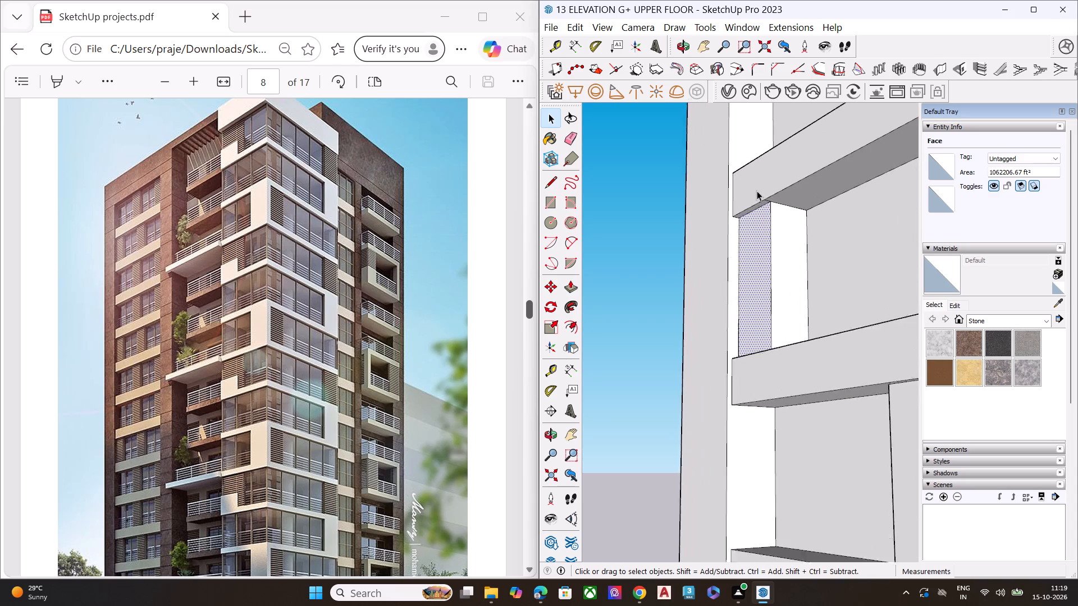
scroll(757, 191, up, 12)
middle_drag(750, 229, 746, 178)
key(e)
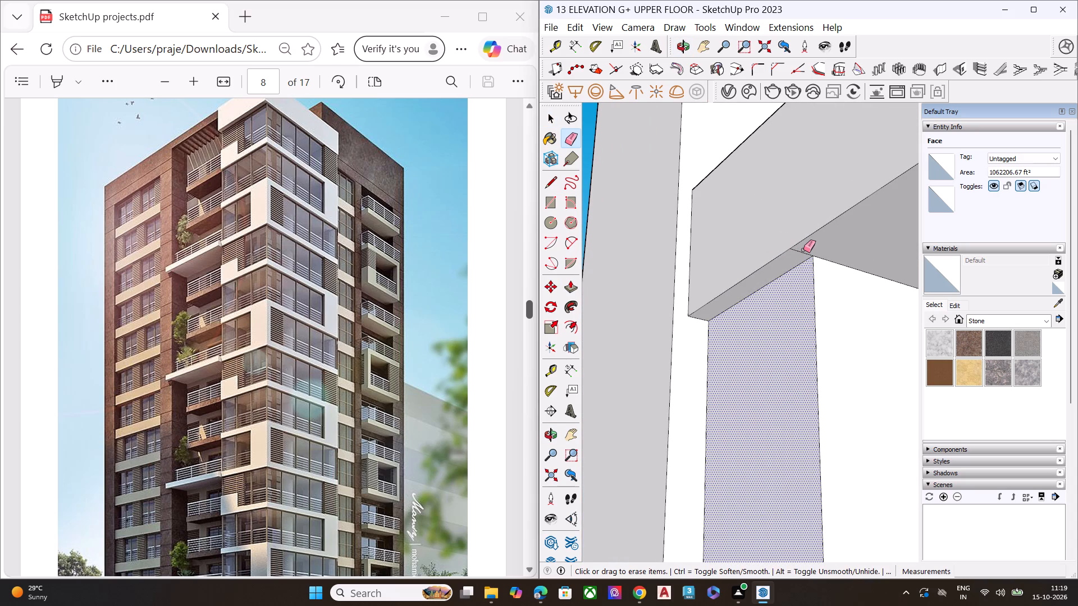
click(802, 251)
Push/Pull the centre mullion in the eighth window row outward, aligning its face with the leftmost mullion in the same row.
scroll(748, 236, down, 3)
scroll(744, 236, up, 1)
scroll(744, 236, down, 11)
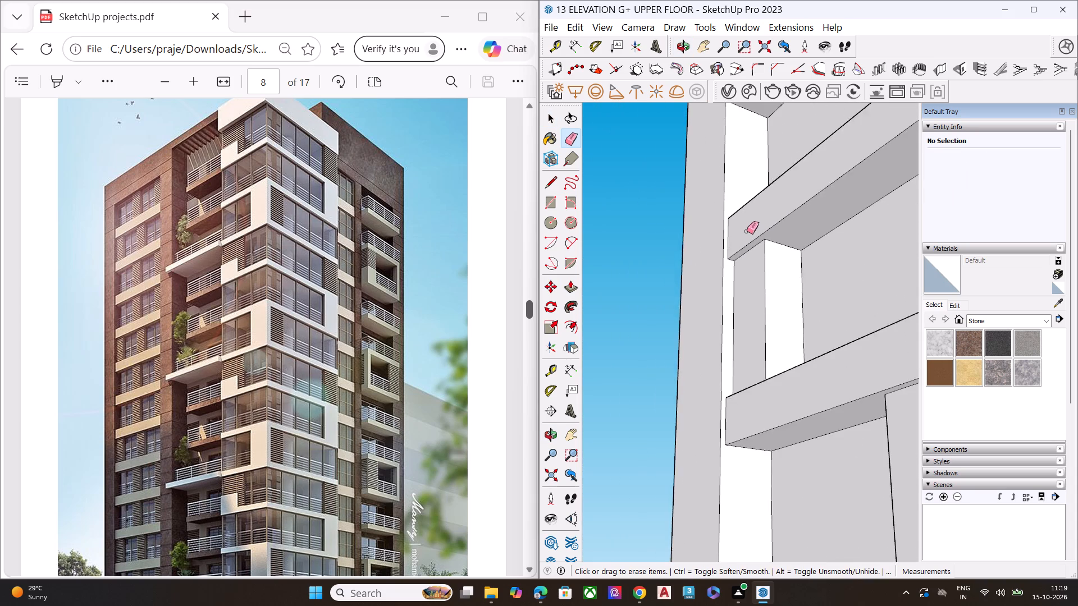
scroll(748, 224, down, 14)
middle_drag(791, 289, 1020, 196)
middle_drag(743, 282, 967, 256)
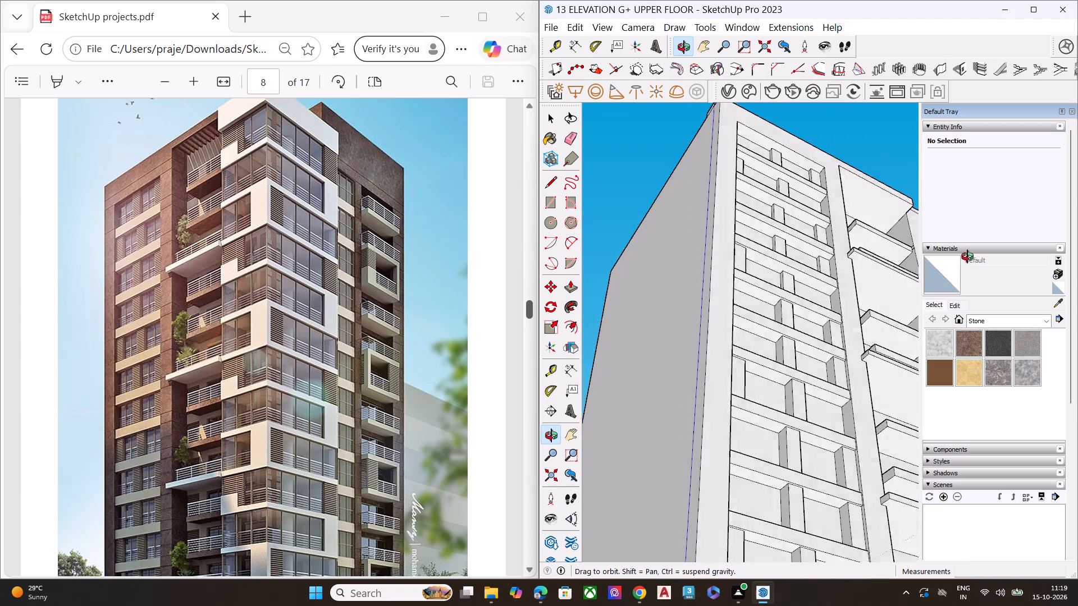
middle_drag(967, 256, 969, 255)
scroll(826, 244, up, 7)
key(space)
click(770, 325)
key(p)
double_click(771, 325)
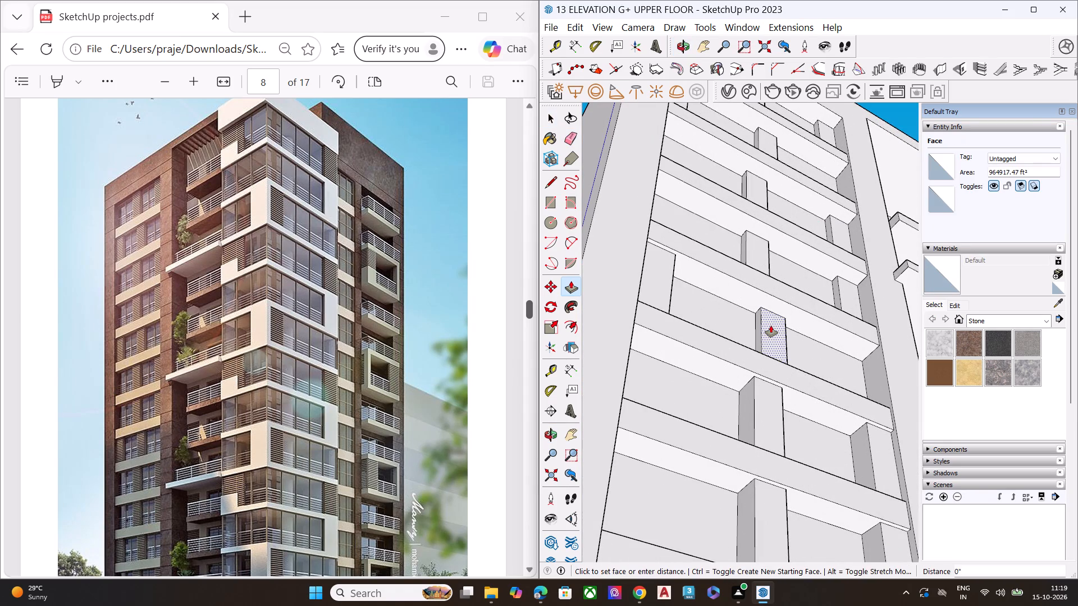
click(768, 313)
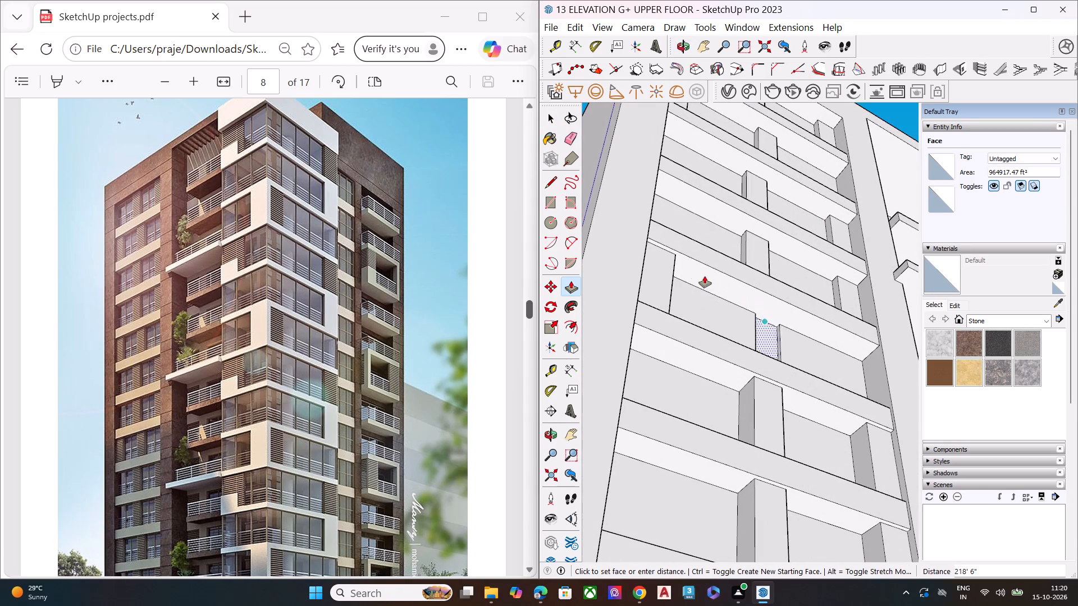
click(676, 255)
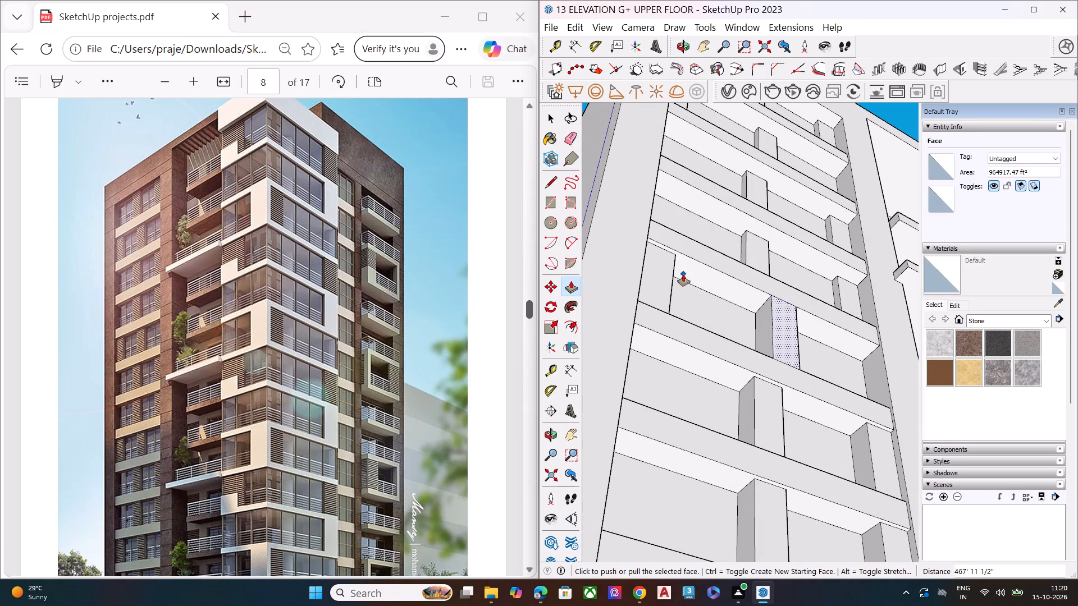
scroll(691, 273, up, 1)
middle_drag(698, 272, 741, 264)
scroll(766, 291, up, 1)
scroll(776, 306, down, 1)
scroll(783, 312, up, 2)
click(814, 320)
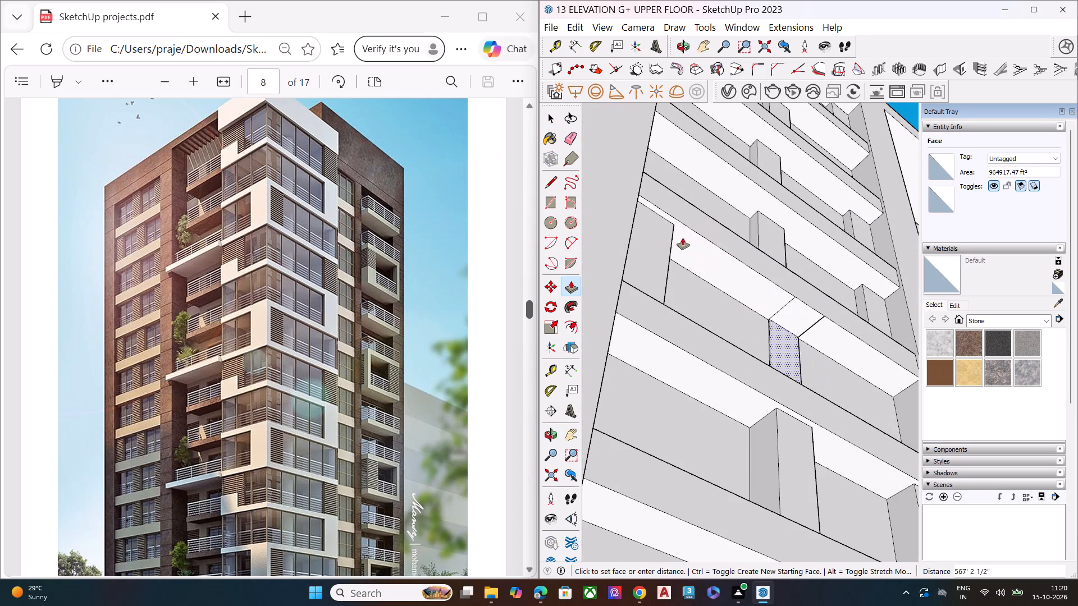
click(674, 227)
key(space)
Erase the leftover edges on the underside of the band above the eighth row's centre mullion.
scroll(781, 313, up, 2)
scroll(788, 318, down, 2)
scroll(789, 318, up, 3)
key(e)
scroll(800, 307, up, 1)
scroll(801, 307, down, 1)
scroll(801, 307, up, 3)
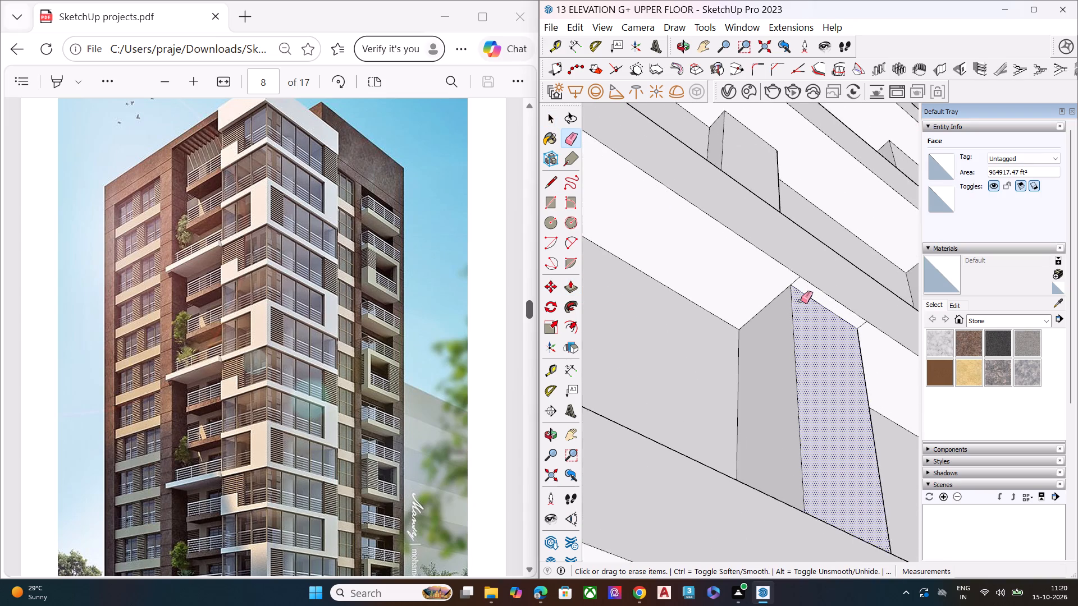
scroll(801, 301, up, 2)
click(797, 279)
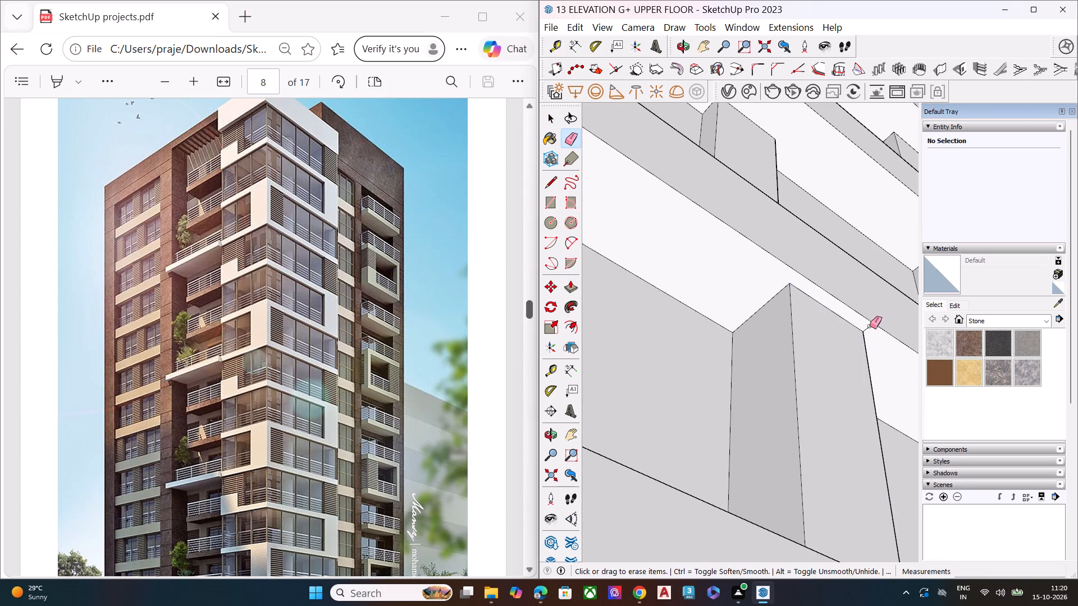
click(870, 326)
Examine the mullions along the whole window strip from the front of the tower.
scroll(727, 313, down, 4)
scroll(722, 313, up, 1)
scroll(722, 313, down, 8)
scroll(728, 314, up, 1)
scroll(732, 316, down, 11)
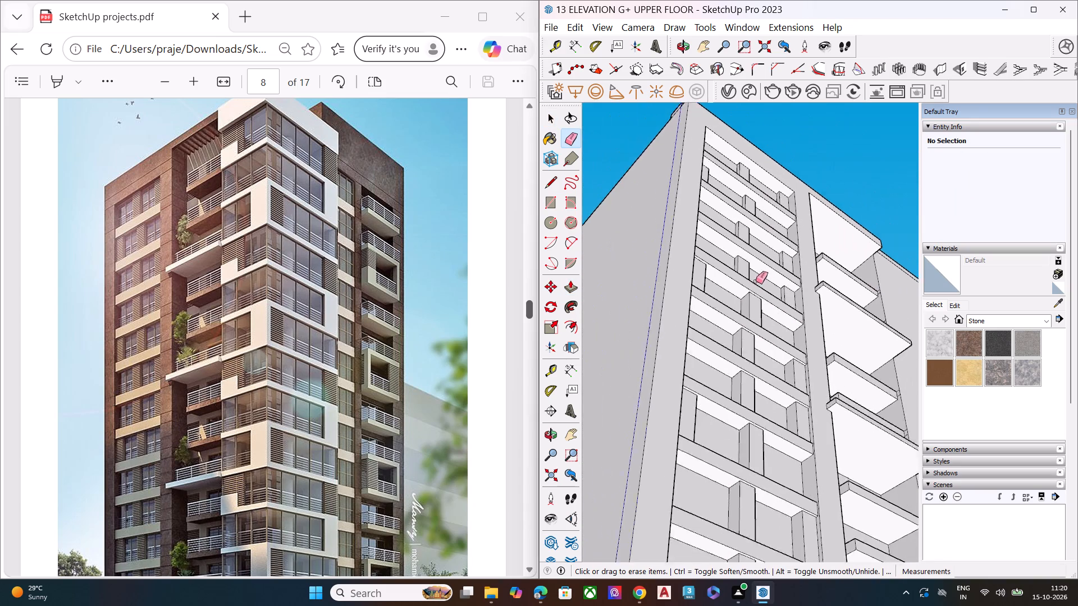
middle_drag(752, 292, 559, 485)
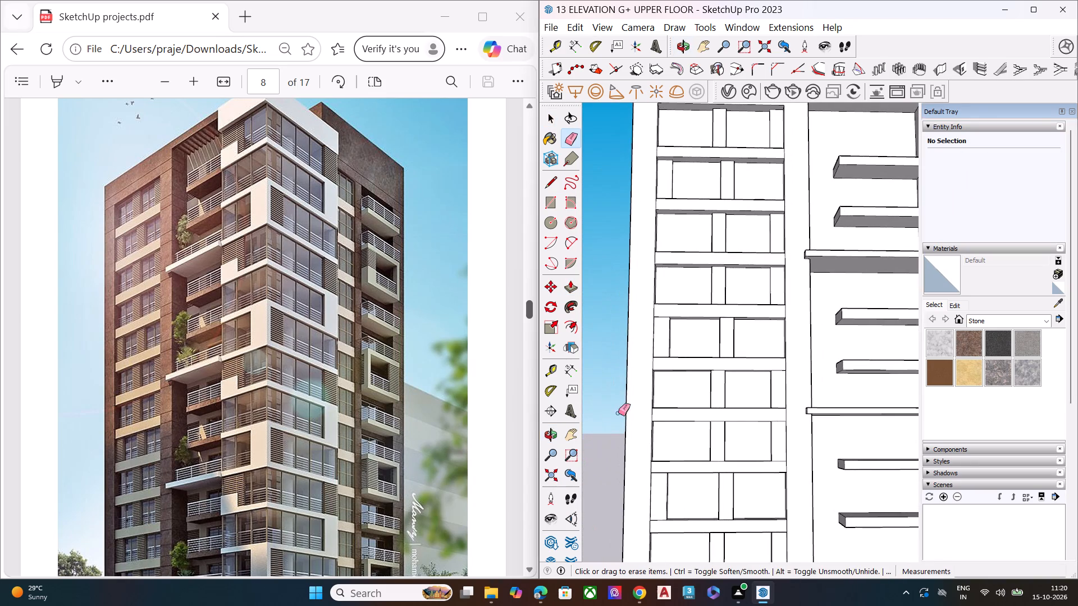
Examine the window strip's bands and mullions over the tower's full height, looking from above and from below.
middle_drag(716, 260, 856, 517)
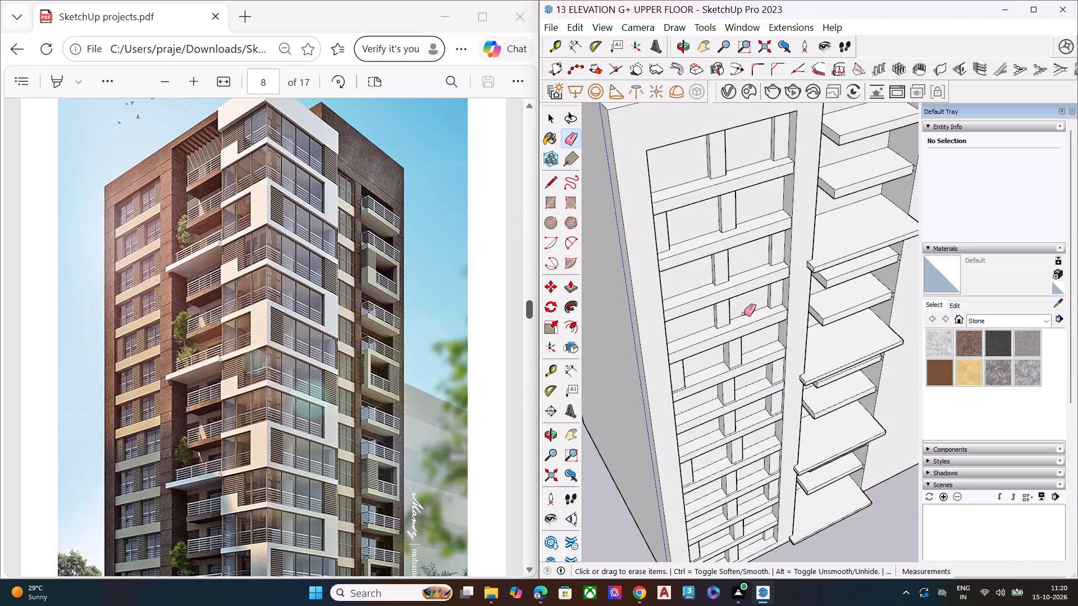
scroll(730, 322, down, 5)
middle_drag(759, 346, 729, 159)
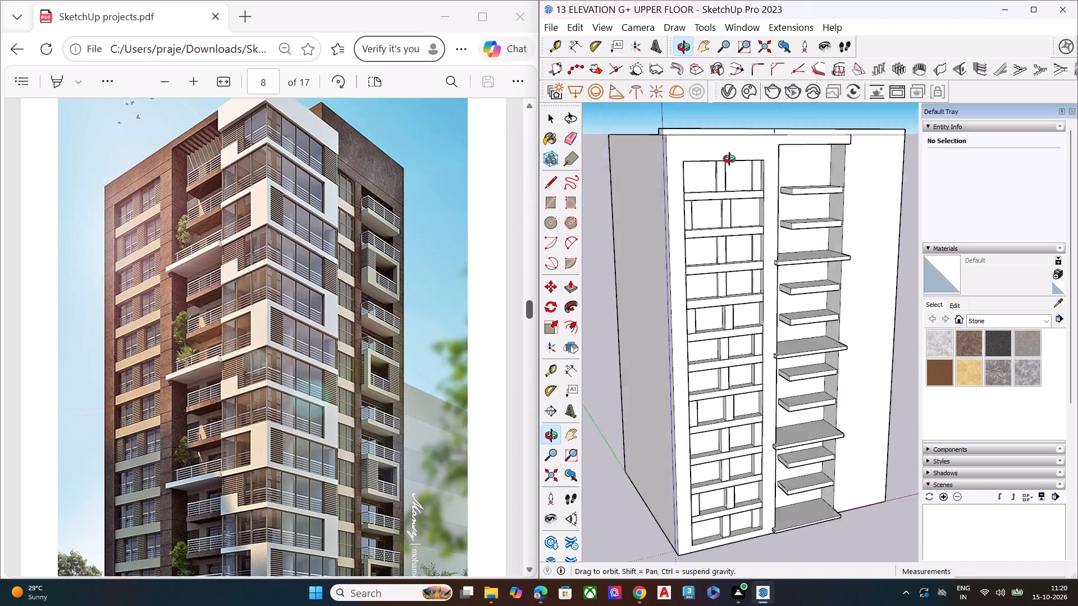
middle_drag(729, 159, 742, 74)
middle_drag(741, 176, 678, 117)
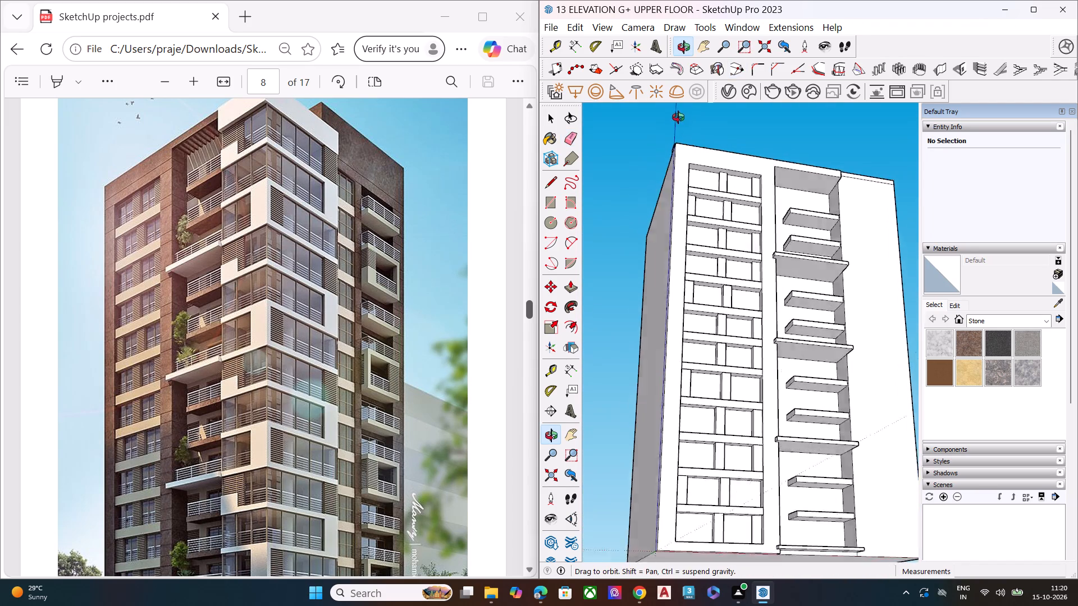
middle_drag(678, 117, 628, 111)
scroll(732, 212, up, 9)
Push/Pull the centre mullion in the ninth window row from the bottom outward, aligning its face with the eighth row's centre mullion.
middle_drag(733, 212, 982, 252)
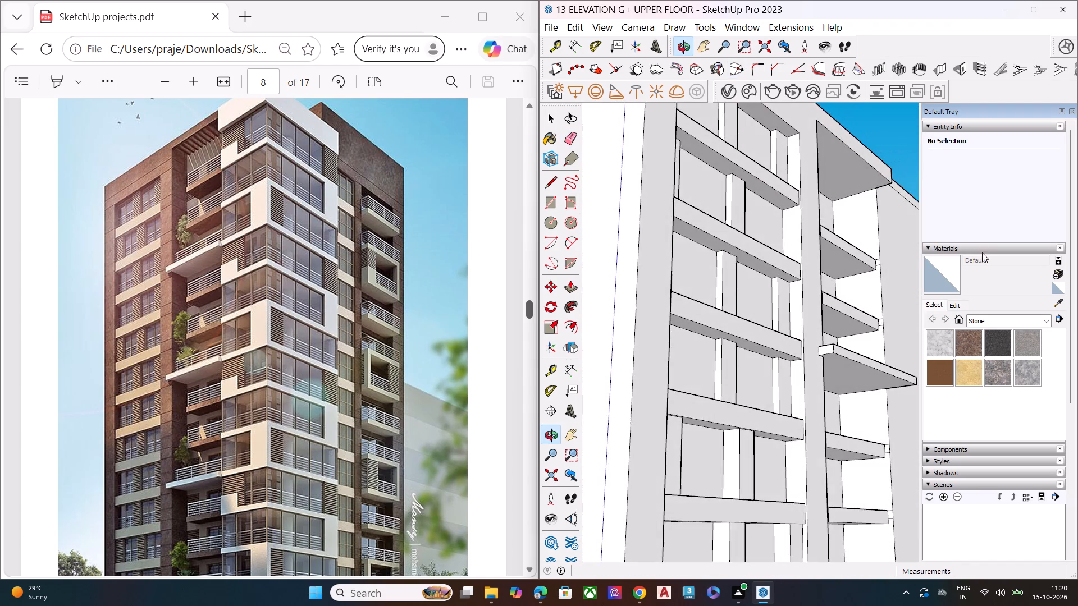
scroll(782, 279, up, 2)
scroll(740, 242, down, 2)
scroll(740, 242, up, 2)
scroll(740, 242, down, 6)
scroll(741, 352, up, 8)
key(space)
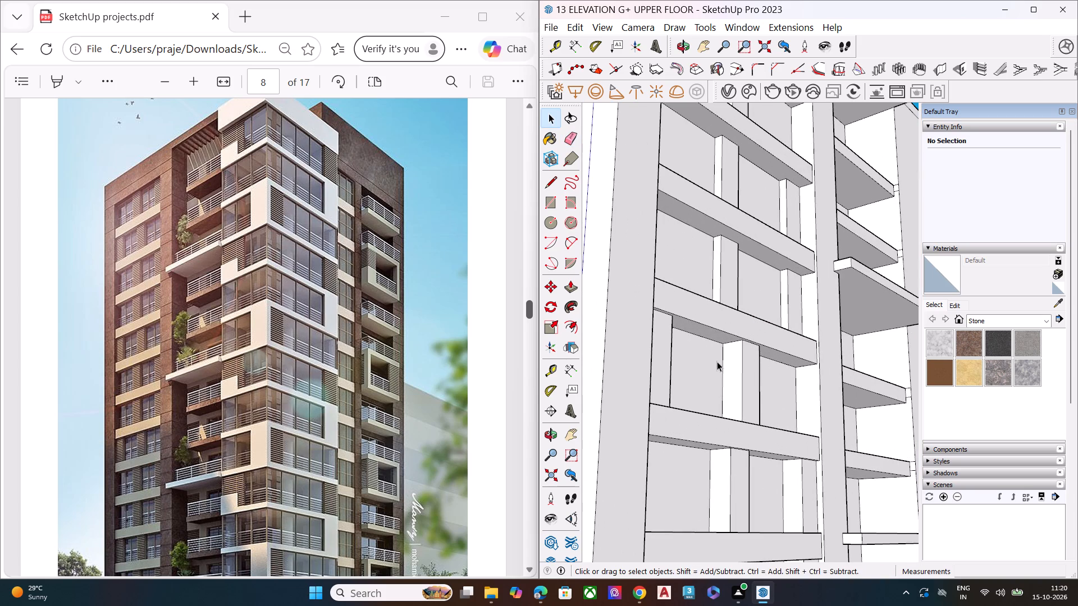
key(p)
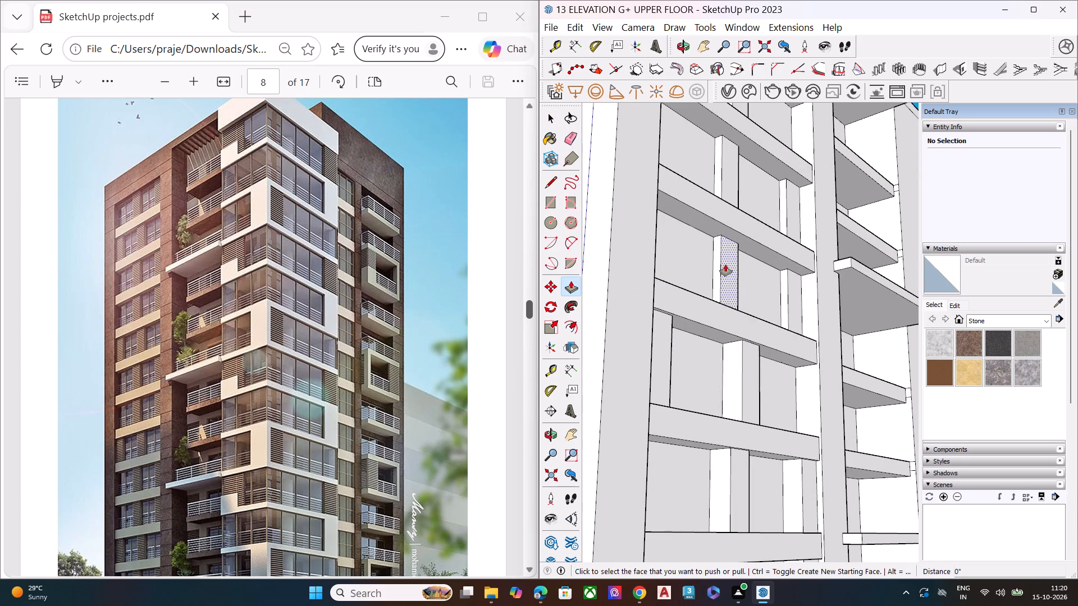
double_click(725, 264)
key(space)
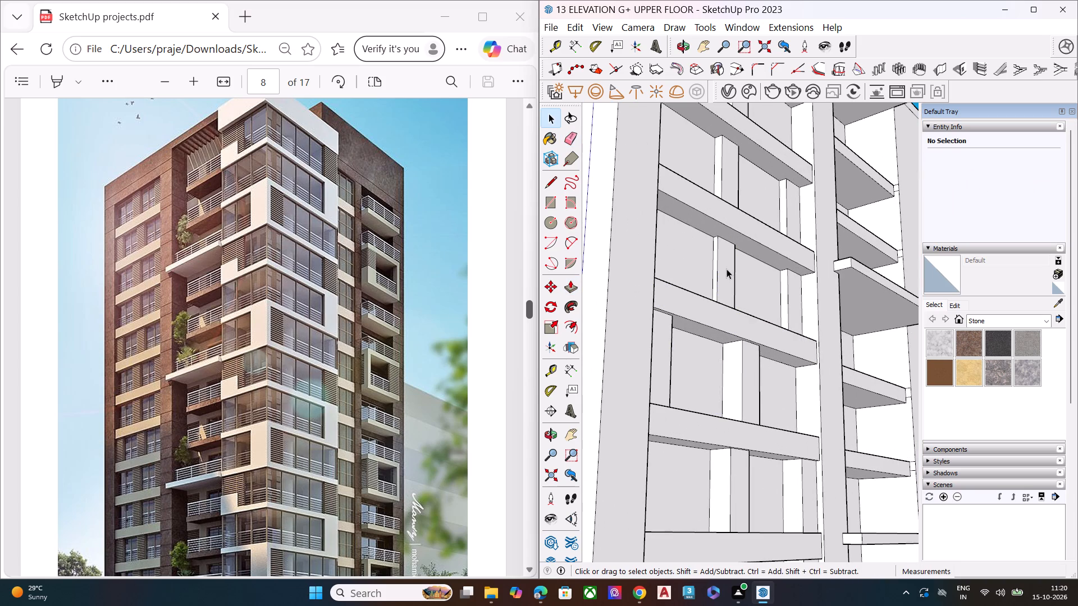
key(p)
click(727, 269)
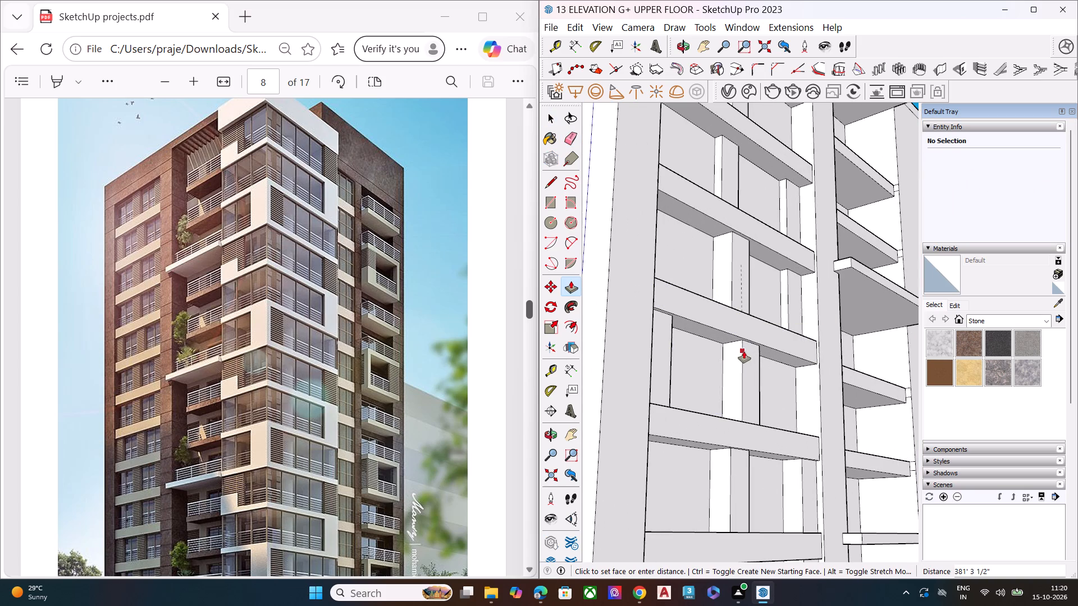
click(744, 351)
key(space)
Push/Pull the ninth row's rightmost mullion outward 294' 7 1/2", aligning its face with the centre mullion in the same row.
click(793, 287)
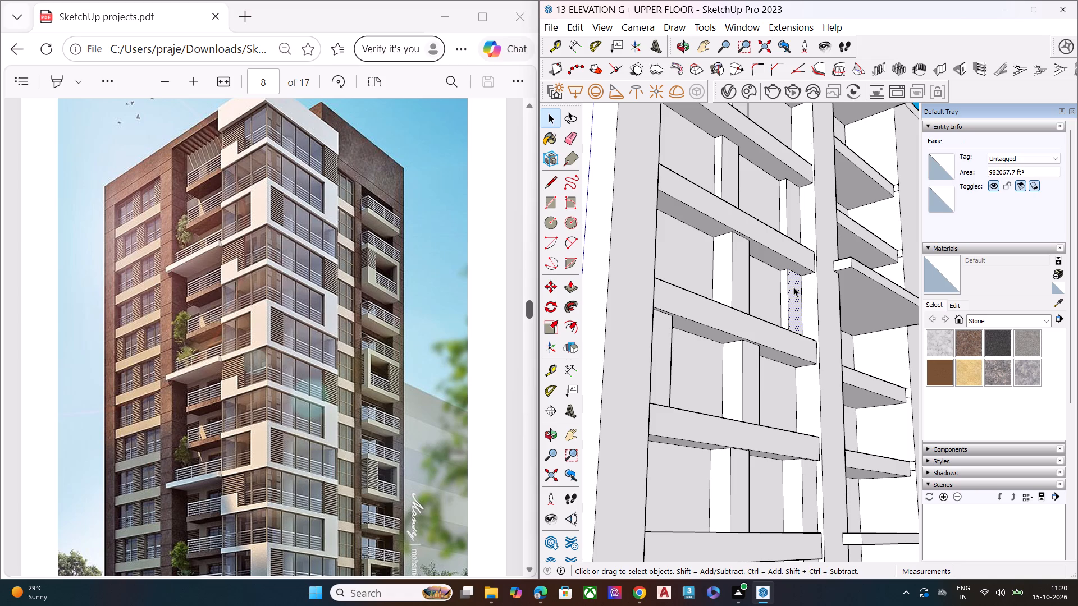
key(p)
click(793, 286)
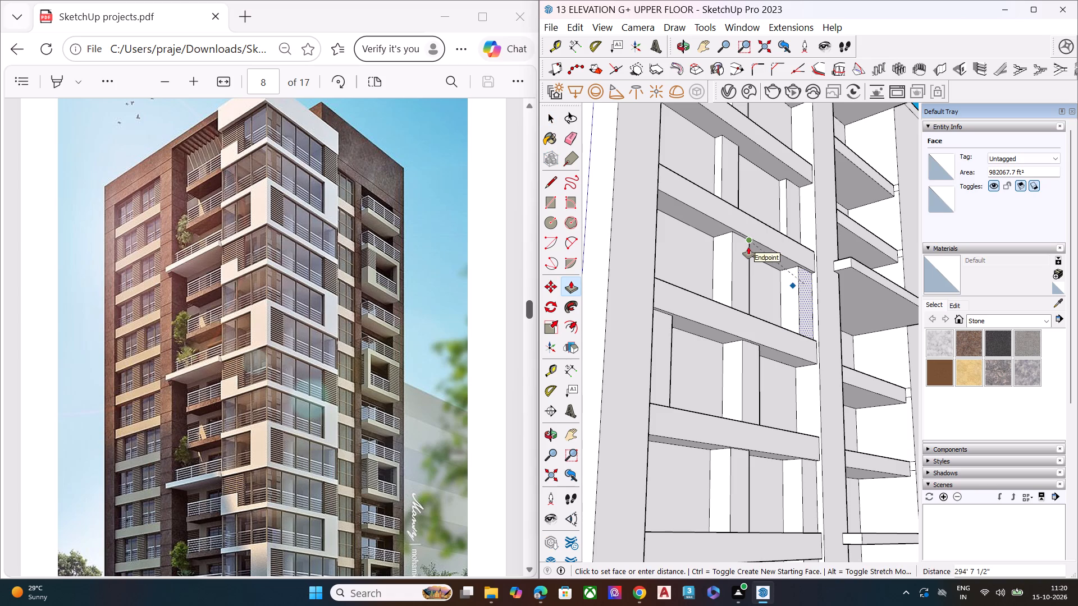
click(748, 247)
key(space)
Push/Pull the centre mullion in the tenth window row outward 294' 7 1/2", aligning its face with the ninth row's centre mullion.
scroll(793, 278, down, 5)
scroll(724, 162, up, 6)
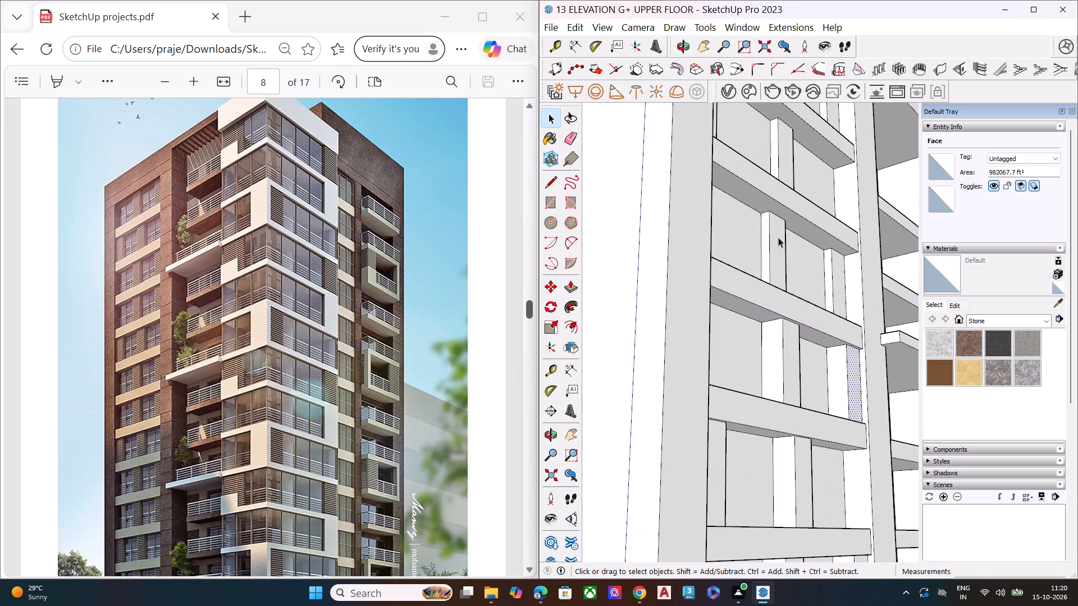
click(778, 237)
key(p)
click(778, 237)
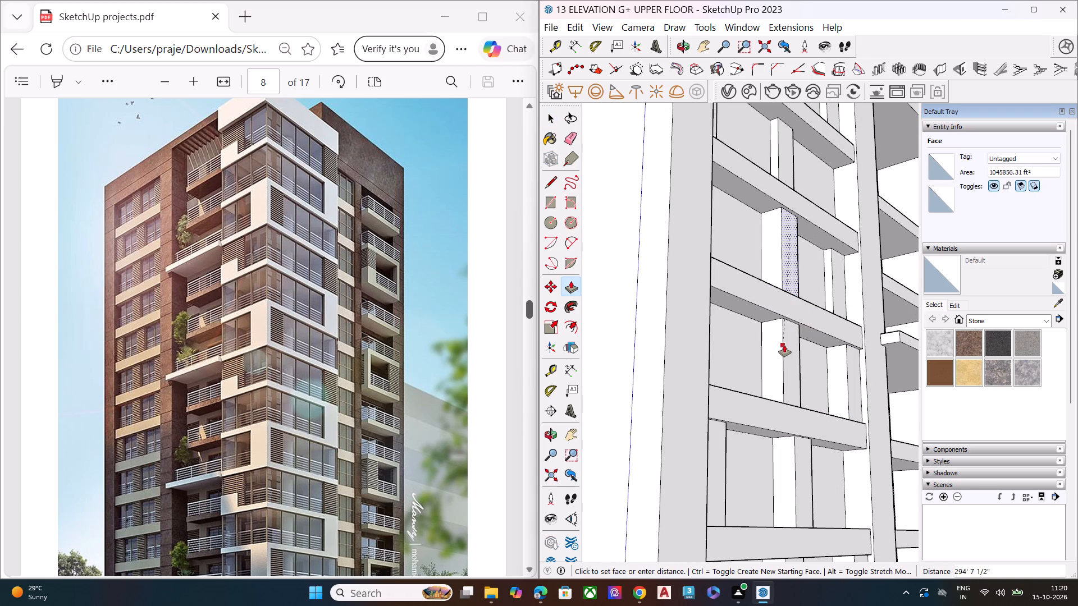
click(784, 345)
key(space)
Push/Pull the tenth row's rightmost mullion outward 294' 7 1/2", aligning its face with the ninth row's rightmost mullion.
click(842, 284)
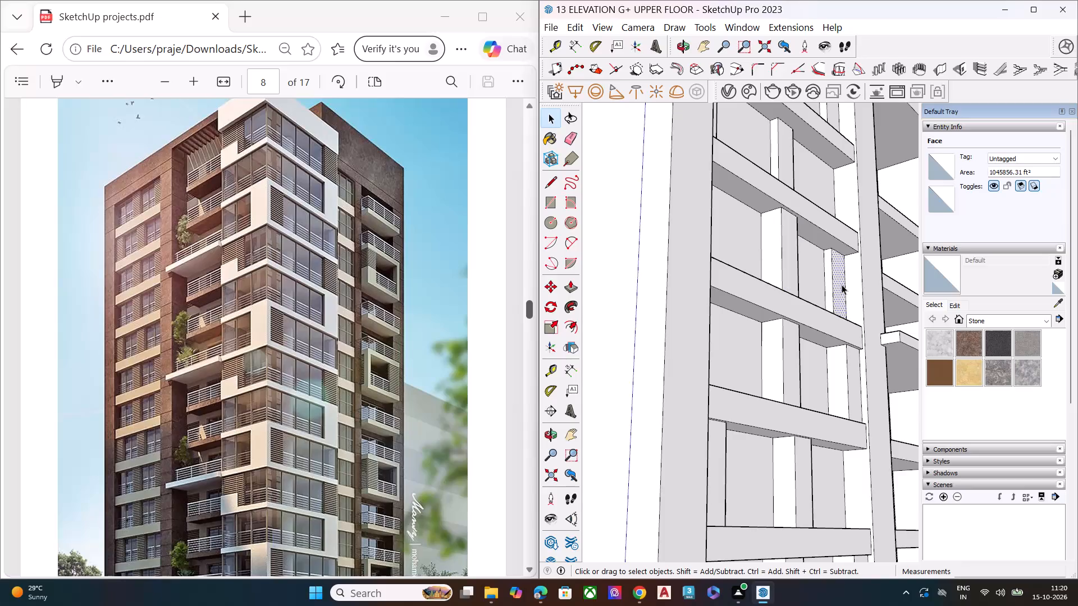
key(p)
click(839, 284)
click(844, 365)
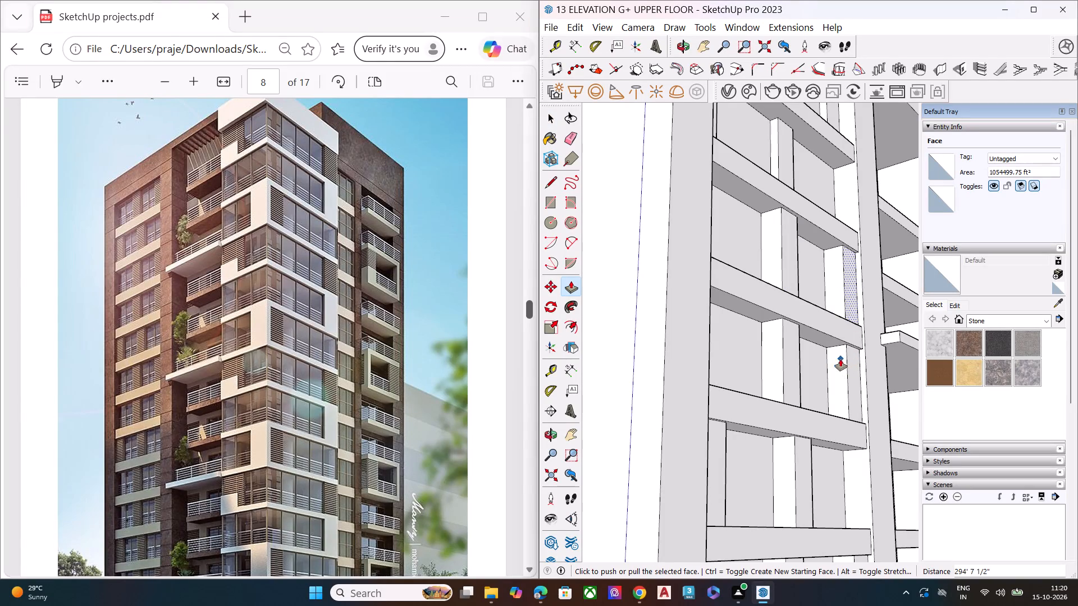
Push/Pull the centre mullion in the eleventh window row outward, aligning its face with the tenth row's centre mullion.
scroll(838, 360, down, 5)
scroll(782, 218, up, 1)
scroll(786, 213, down, 1)
scroll(789, 210, up, 6)
key(space)
click(807, 229)
key(p)
click(810, 233)
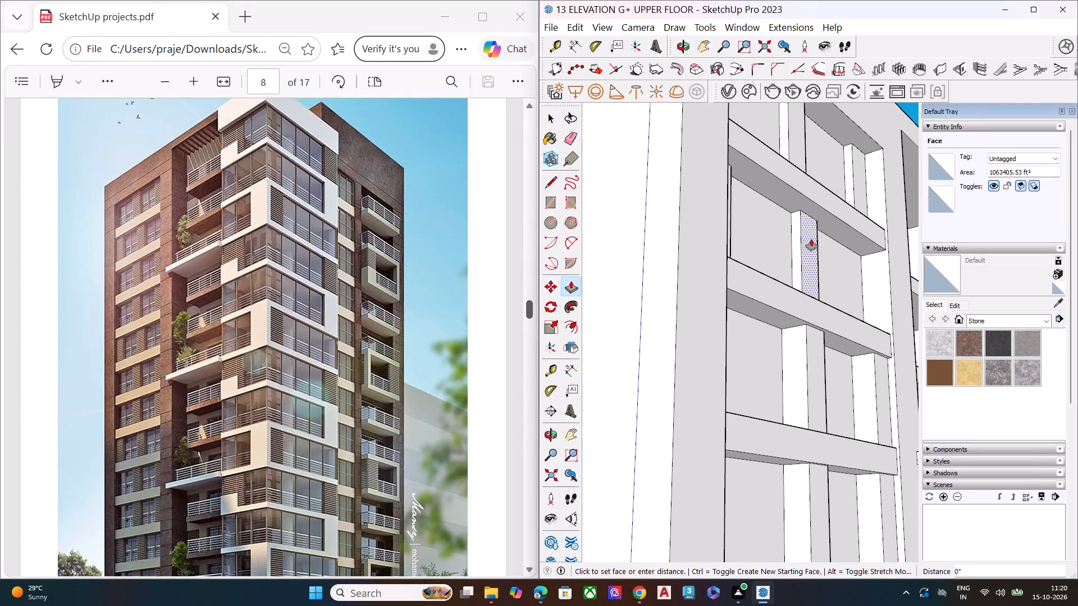
click(807, 352)
key(space)
Push/Pull the centre mullion in the top window row outward, aligning its face with the eleventh row's centre mullion.
scroll(790, 353, down, 2)
scroll(785, 358, up, 1)
scroll(784, 359, down, 2)
scroll(780, 134, up, 1)
scroll(782, 132, down, 1)
scroll(782, 131, up, 3)
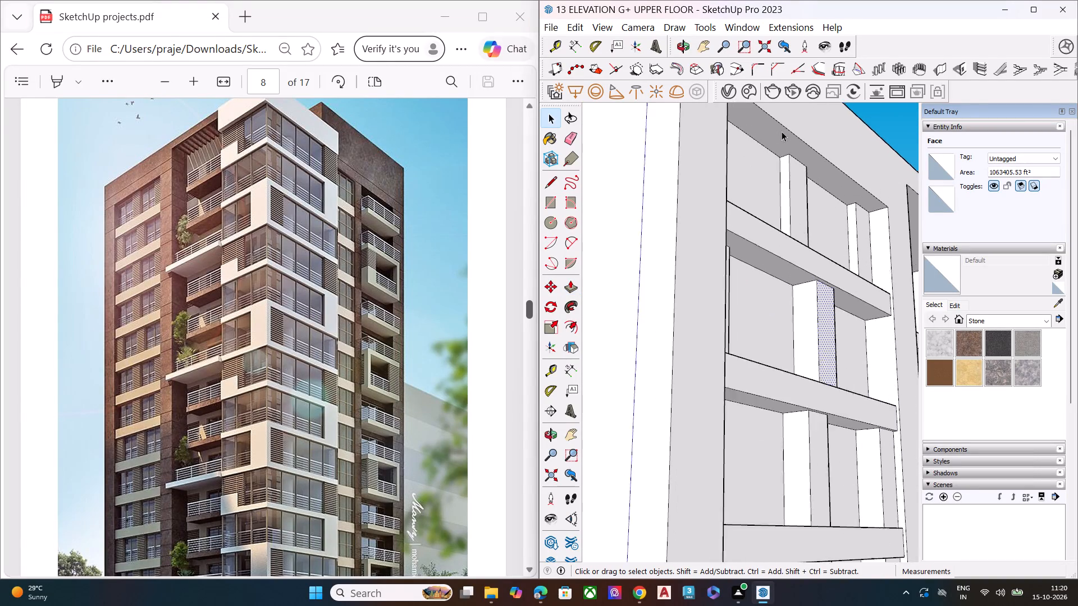
scroll(782, 131, up, 2)
click(810, 217)
key(p)
click(805, 223)
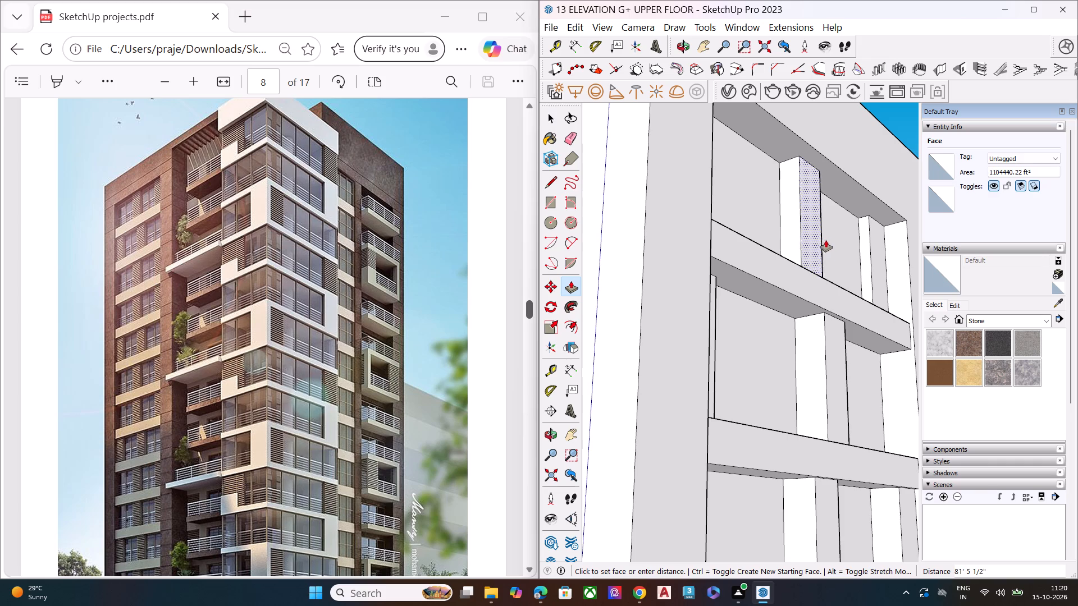
click(824, 322)
key(space)
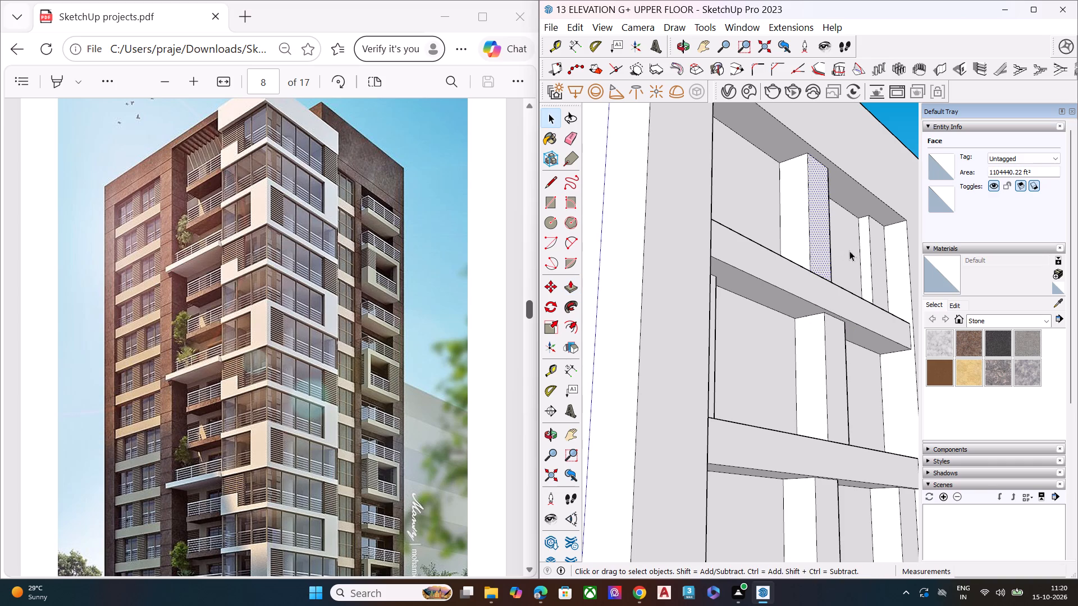
Push/Pull the top row's rightmost mullion outward 294' 7 1/2", aligning its face with the eleventh row's centre mullion.
click(877, 258)
key(p)
click(872, 258)
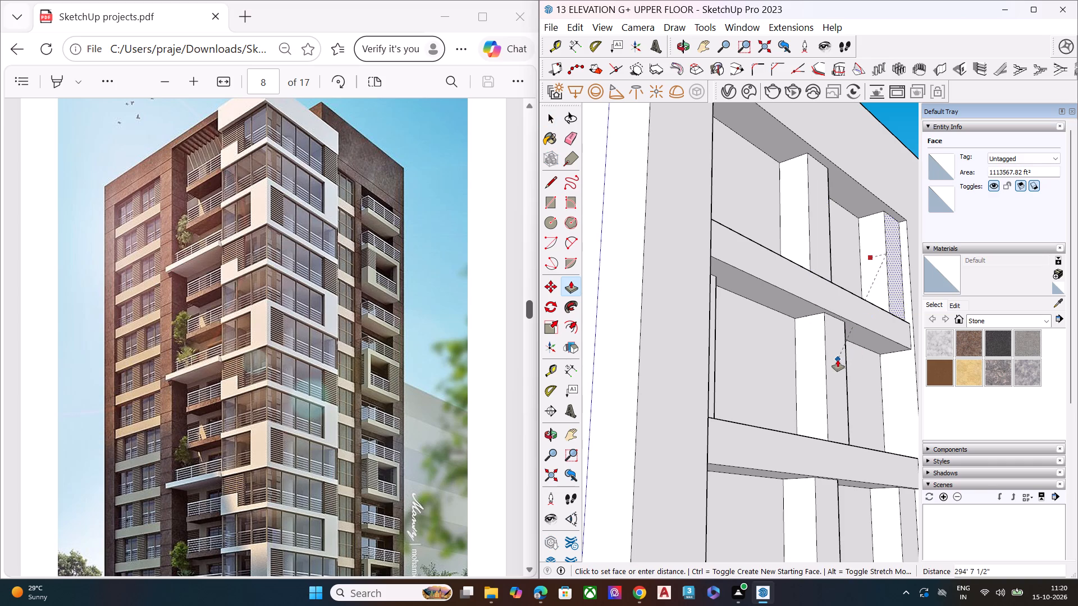
click(824, 369)
Examine the window strip from the front and side for mullions that are still set back, up to the top two rows.
scroll(838, 240, down, 5)
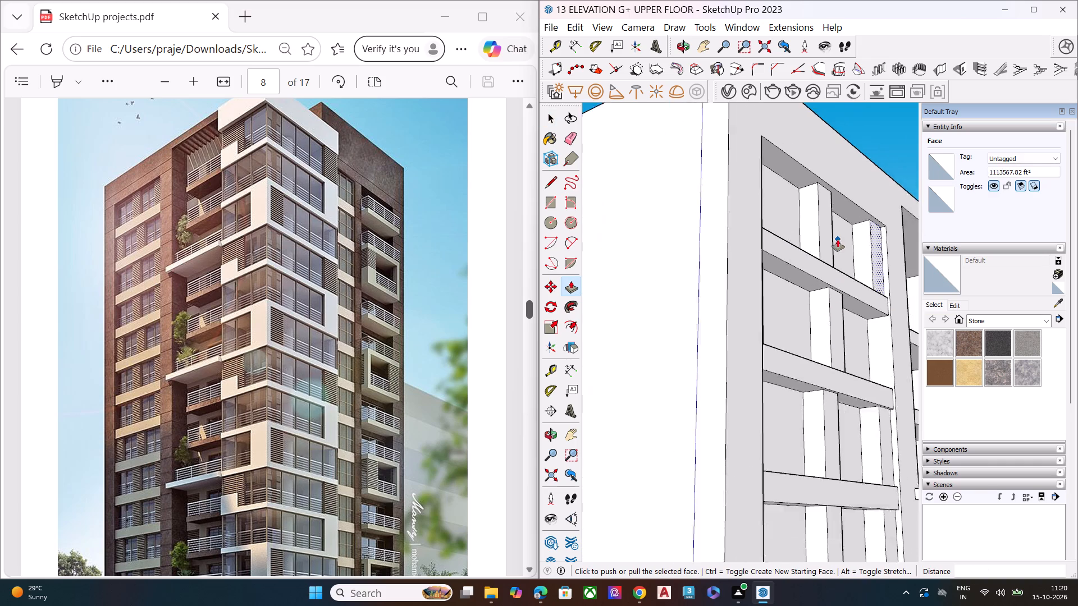
scroll(838, 240, down, 3)
middle_drag(853, 300, 595, 296)
scroll(752, 256, down, 5)
scroll(777, 268, up, 1)
scroll(791, 269, down, 1)
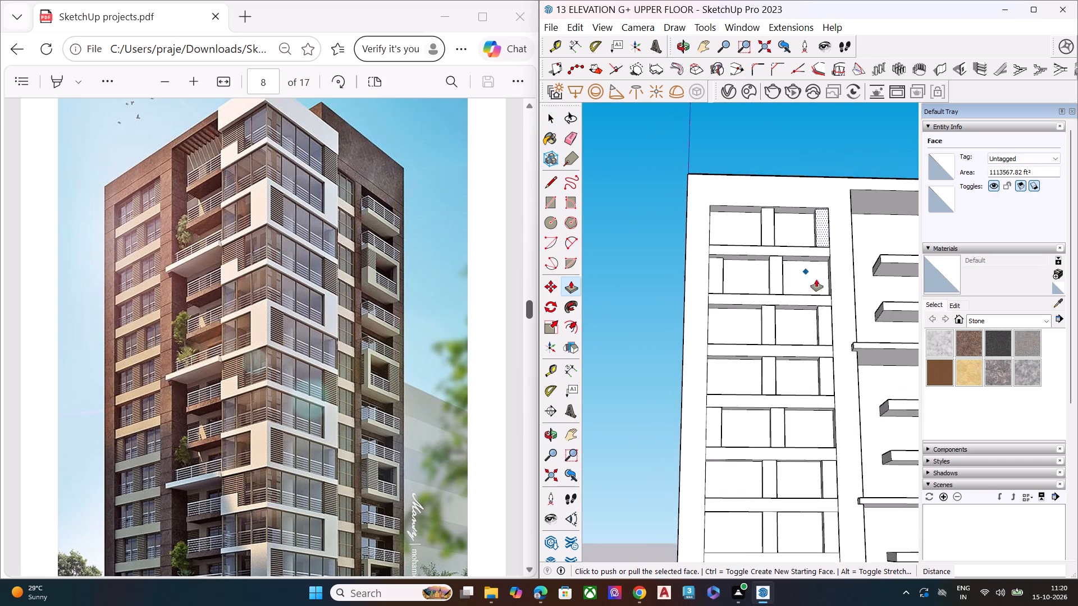
middle_drag(814, 281, 672, 312)
scroll(760, 243, down, 4)
scroll(767, 244, up, 1)
scroll(770, 244, down, 2)
scroll(773, 437, up, 9)
middle_drag(756, 393, 754, 350)
scroll(737, 201, down, 1)
scroll(737, 201, up, 1)
scroll(737, 201, down, 6)
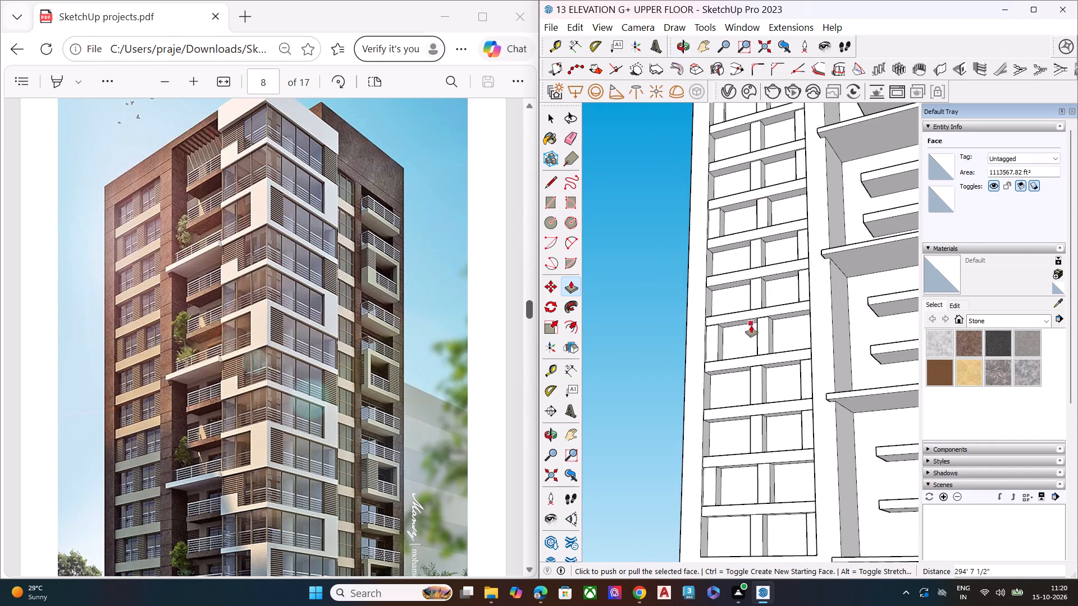
middle_drag(723, 416, 654, 437)
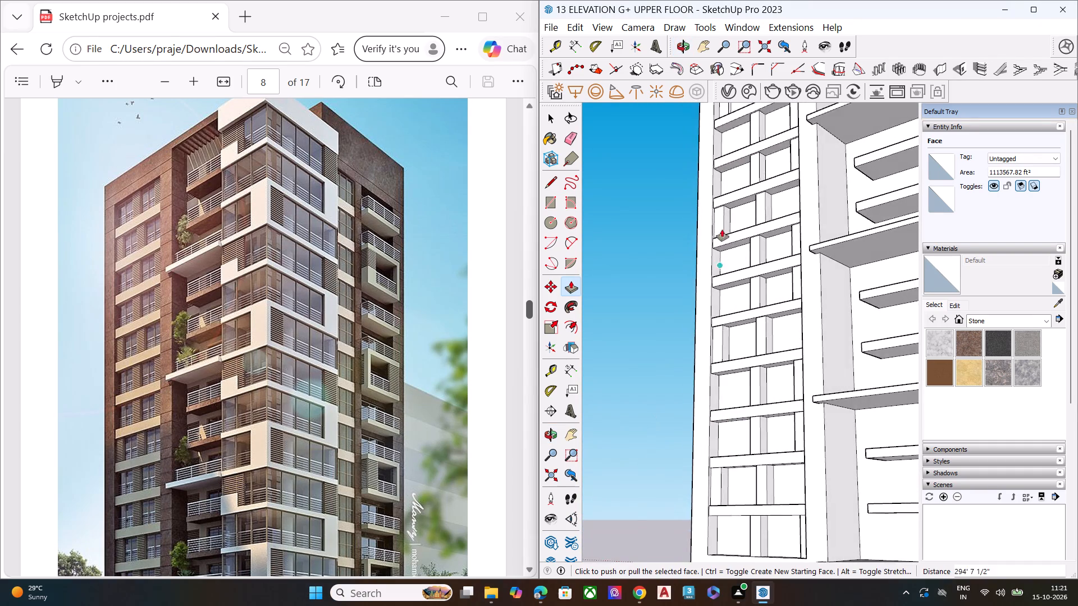
scroll(722, 225, up, 10)
scroll(707, 213, down, 11)
scroll(776, 239, up, 6)
scroll(755, 174, down, 7)
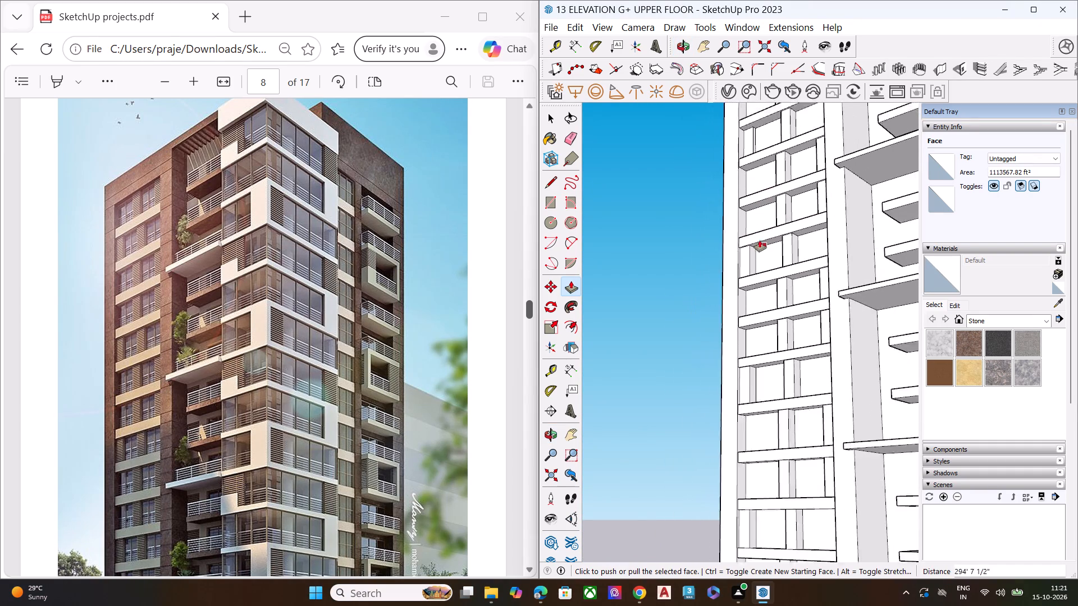
scroll(760, 229, up, 10)
scroll(747, 136, down, 8)
scroll(765, 198, up, 11)
scroll(757, 151, down, 5)
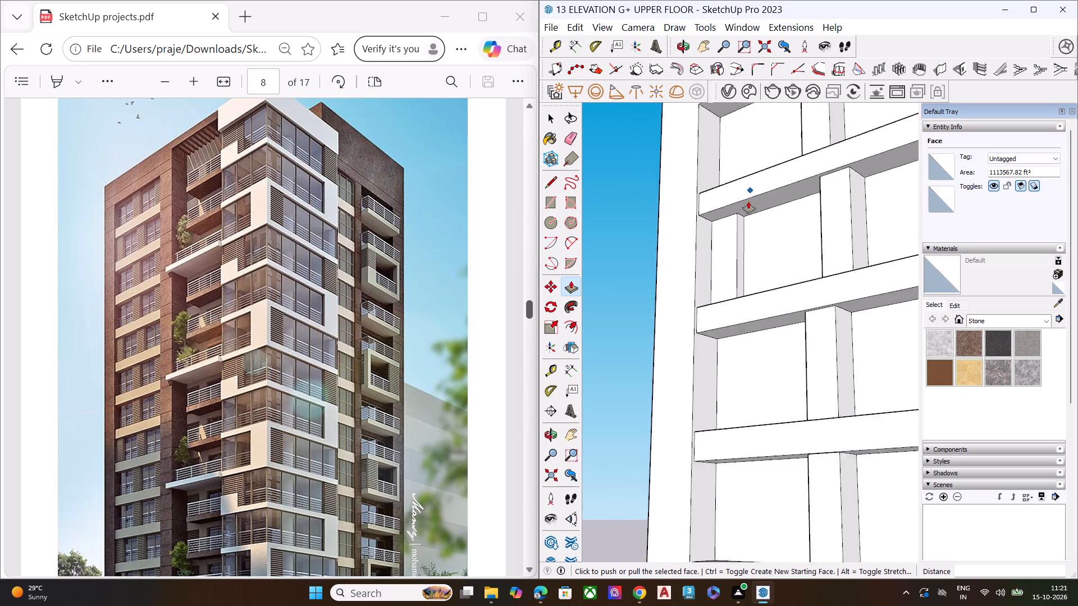
scroll(748, 201, down, 5)
scroll(749, 163, up, 12)
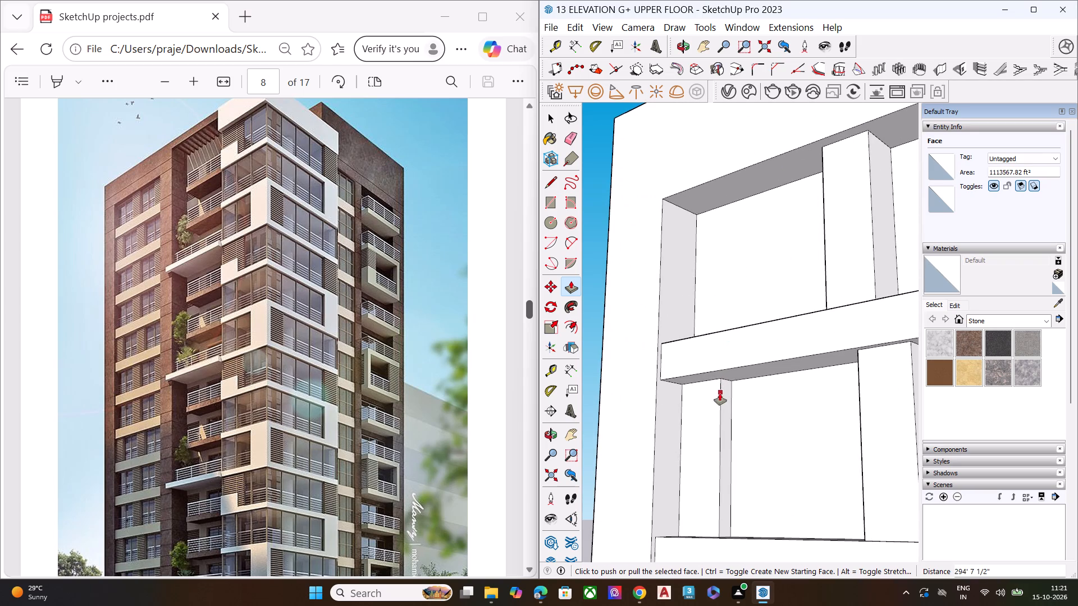
scroll(707, 352, down, 7)
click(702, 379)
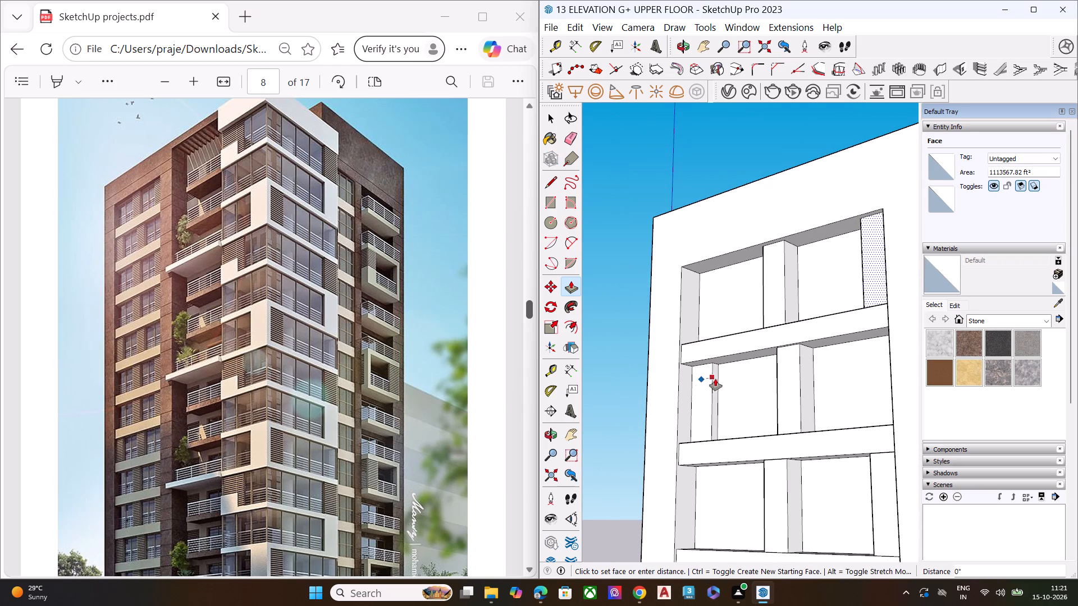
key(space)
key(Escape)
Push/Pull the leftmost mullion in the eleventh window row outward, aligning its face with the centre mullion in the same row.
middle_drag(760, 365, 878, 287)
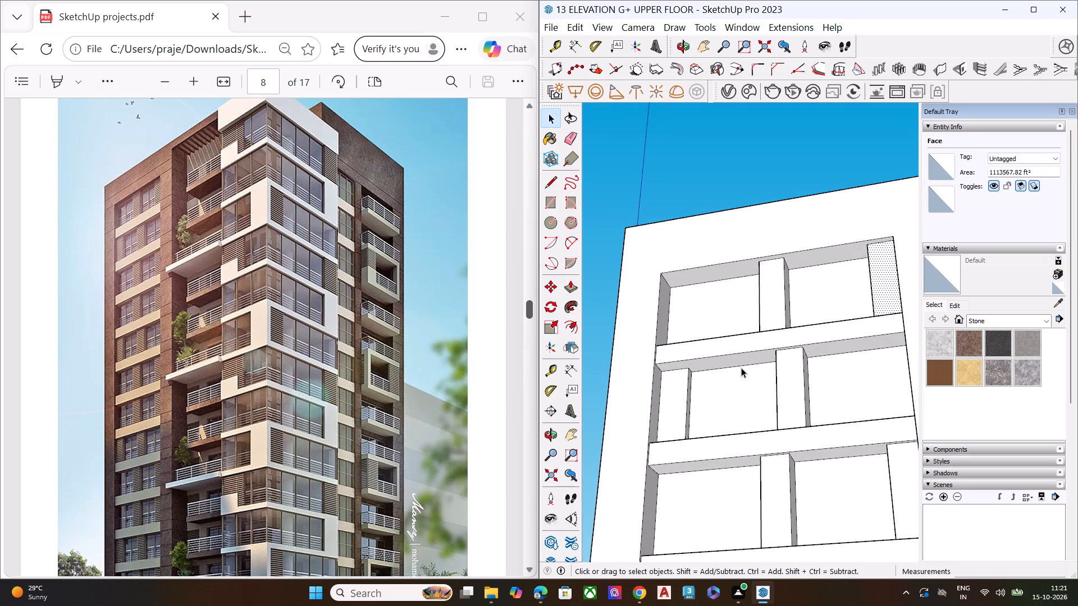
middle_drag(744, 337, 757, 306)
key(space)
click(677, 392)
key(p)
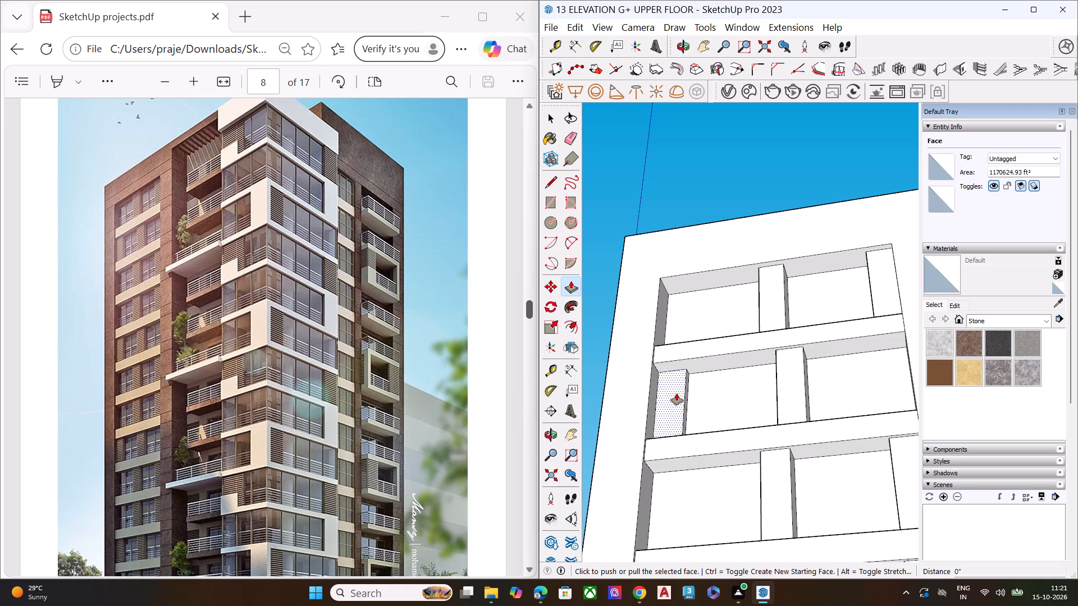
click(677, 393)
click(777, 360)
key(space)
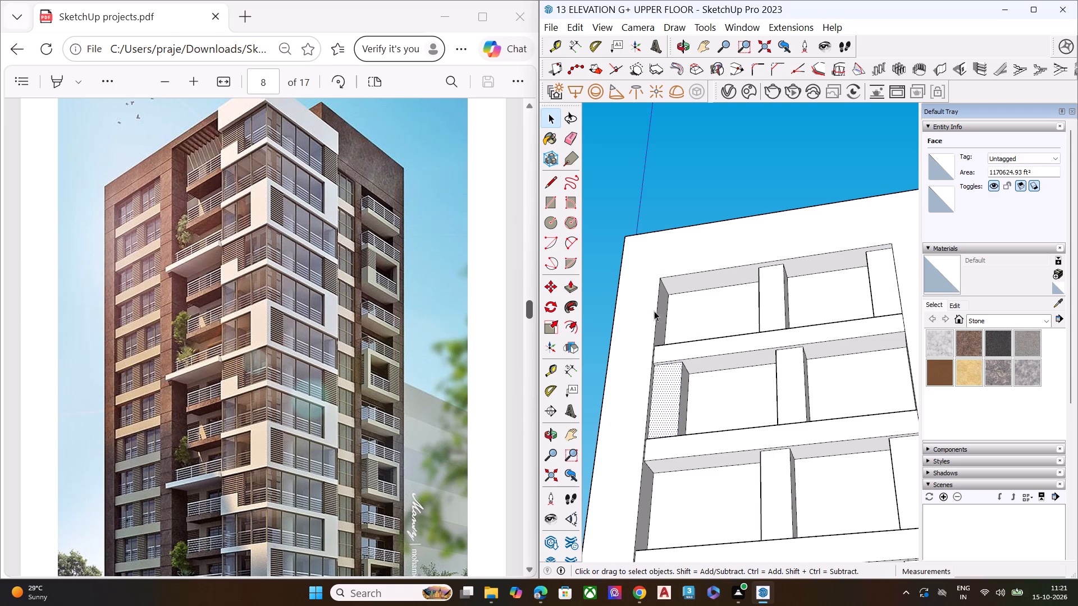
Push/Pull the ninth window row's centre mullion inward 178' 8 1/2", keeping its original front face as a separate starting face.
scroll(648, 310, down, 4)
scroll(648, 307, up, 2)
scroll(649, 307, down, 8)
middle_drag(724, 346, 900, 240)
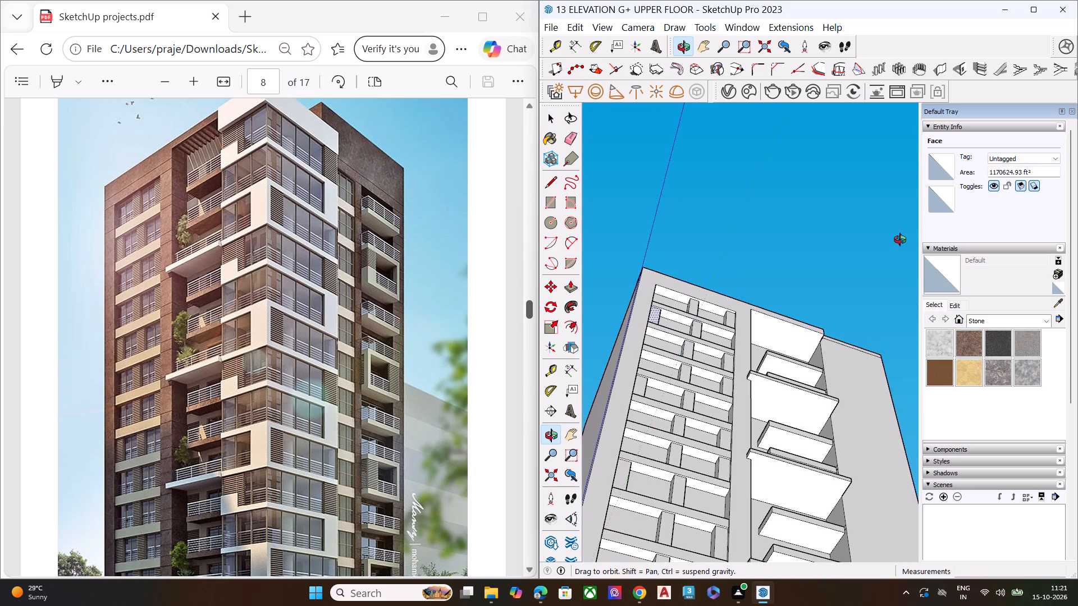
middle_drag(900, 240, 683, 389)
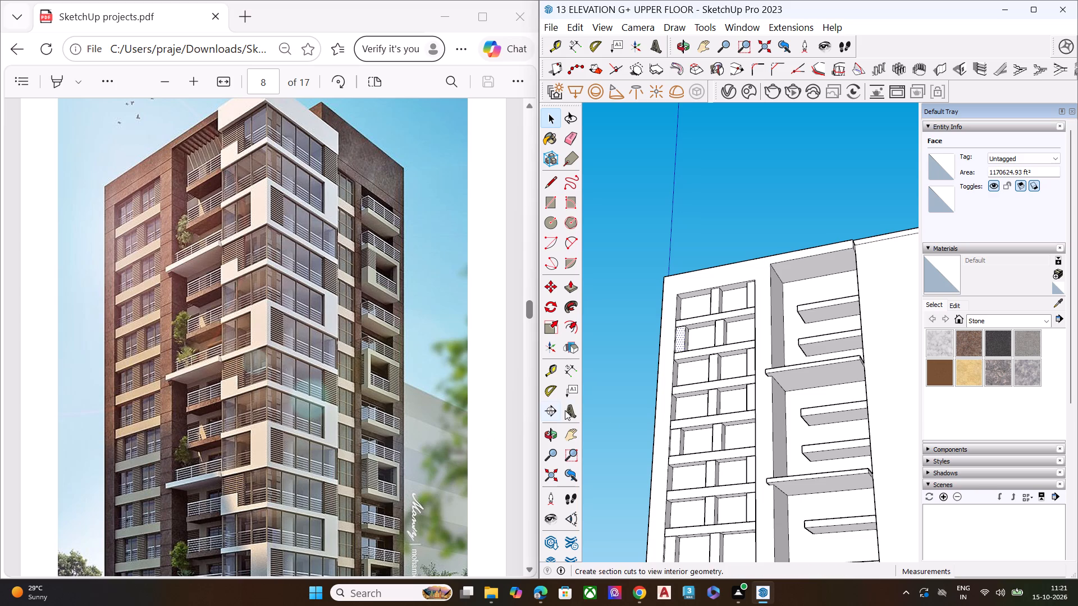
middle_drag(725, 410, 514, 503)
scroll(709, 435, up, 12)
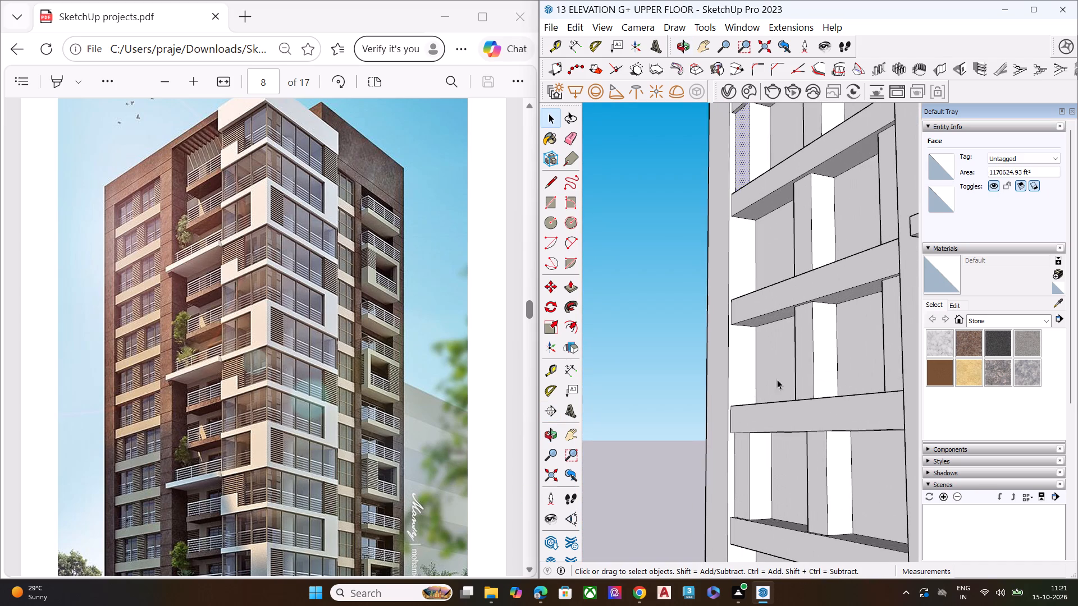
scroll(812, 341, up, 6)
click(803, 341)
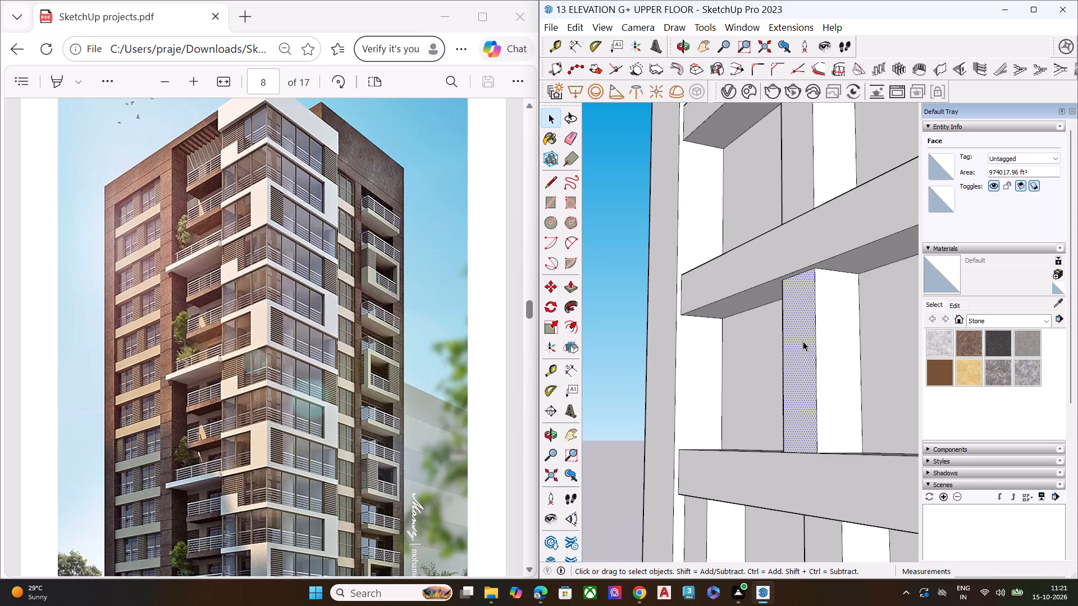
click(803, 341)
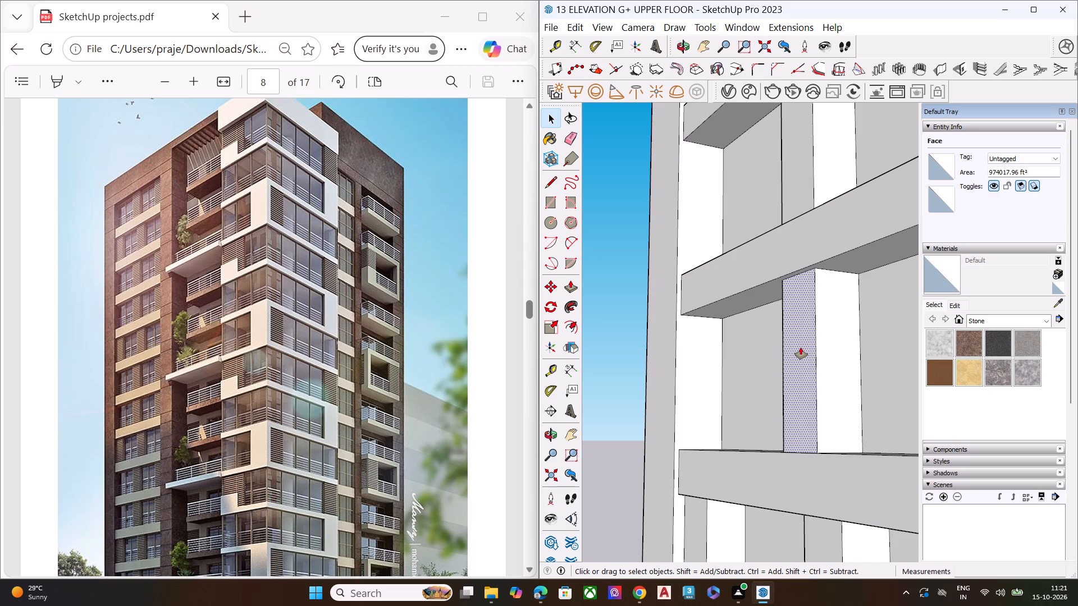
key(p)
click(800, 347)
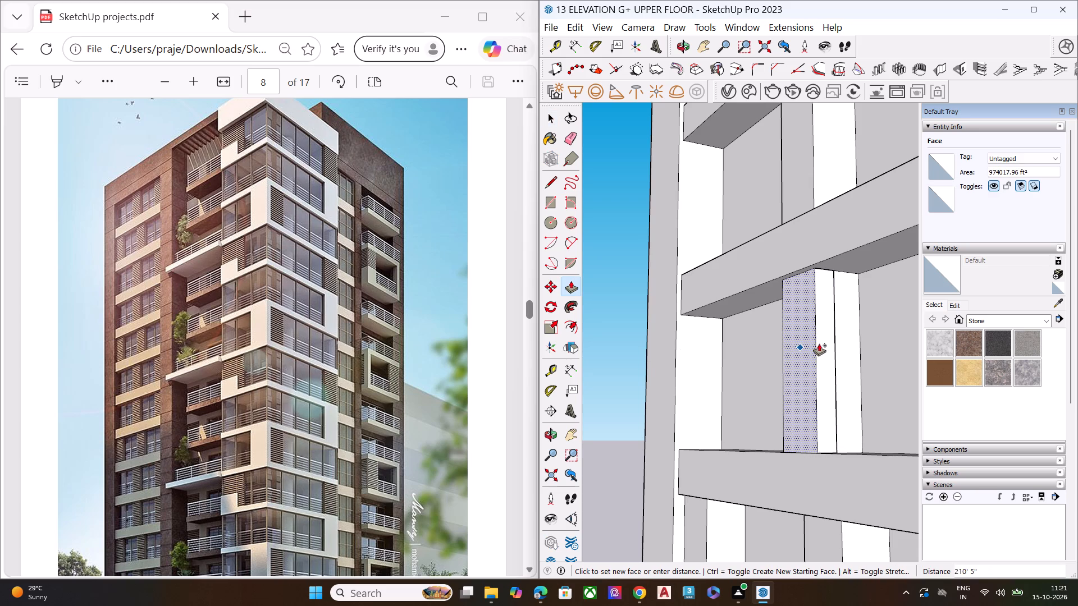
click(816, 344)
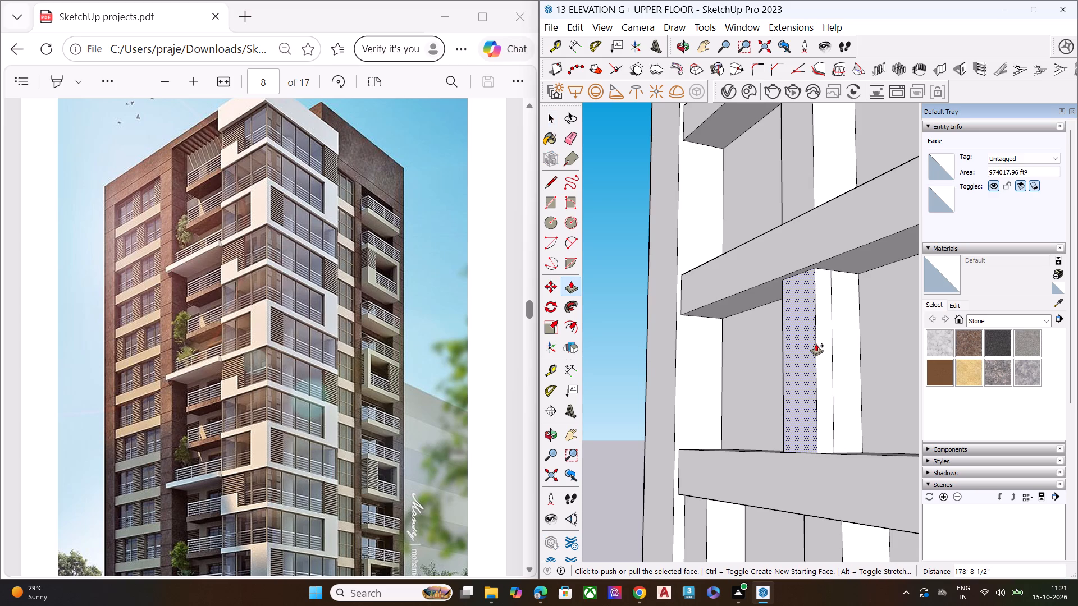
middle_drag(832, 318, 839, 241)
scroll(839, 241, up, 10)
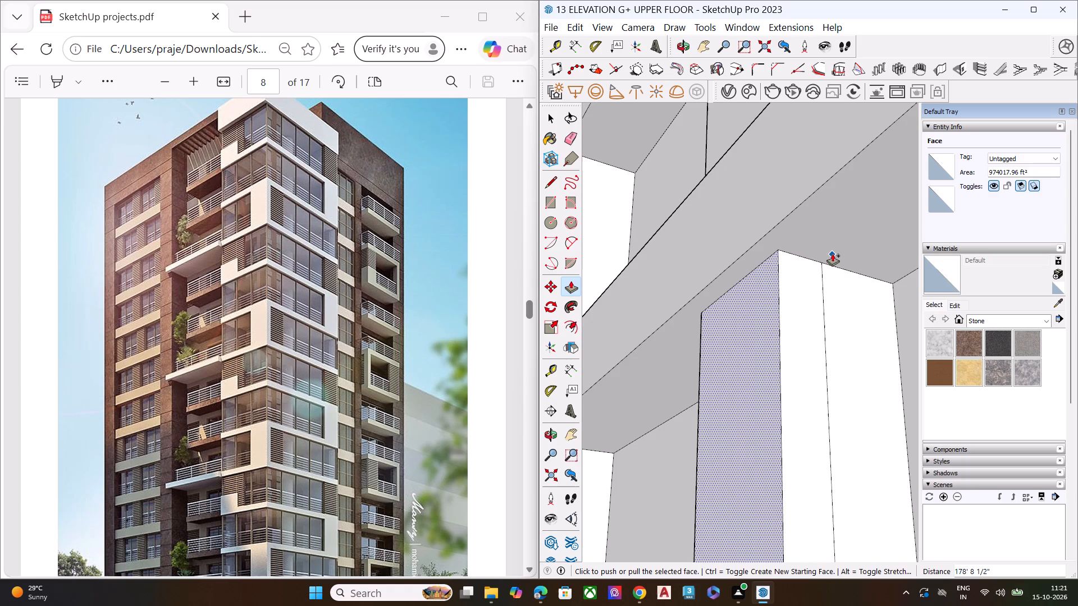
scroll(784, 271, down, 6)
middle_drag(774, 284, 757, 374)
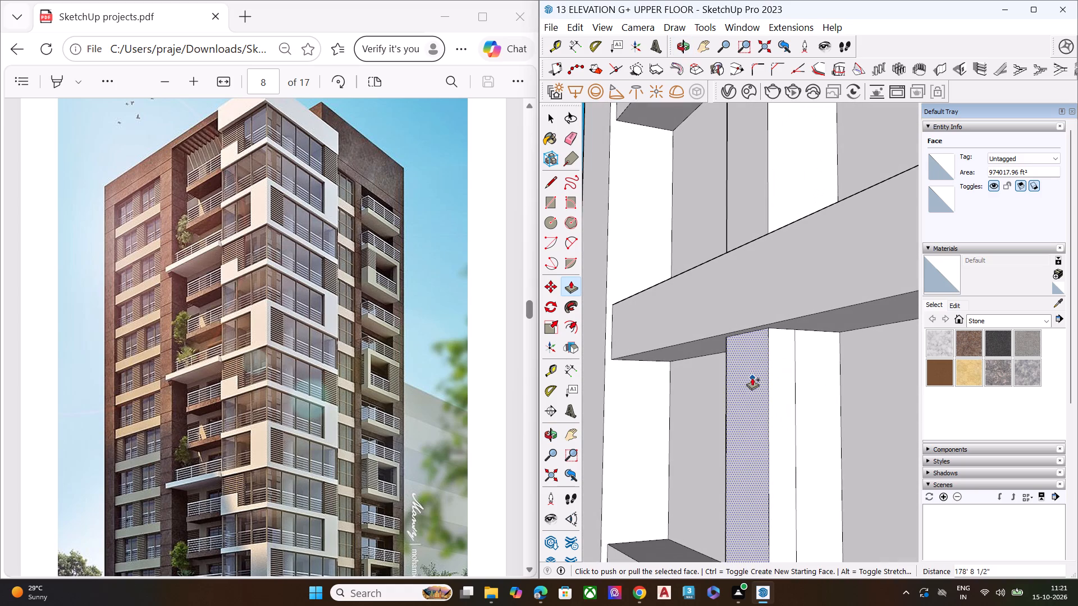
Push/Pull the rear part of the ninth row centre mullion's side face inward 579' 4 1/8", across the mullion's width.
click(807, 368)
key(space)
click(817, 379)
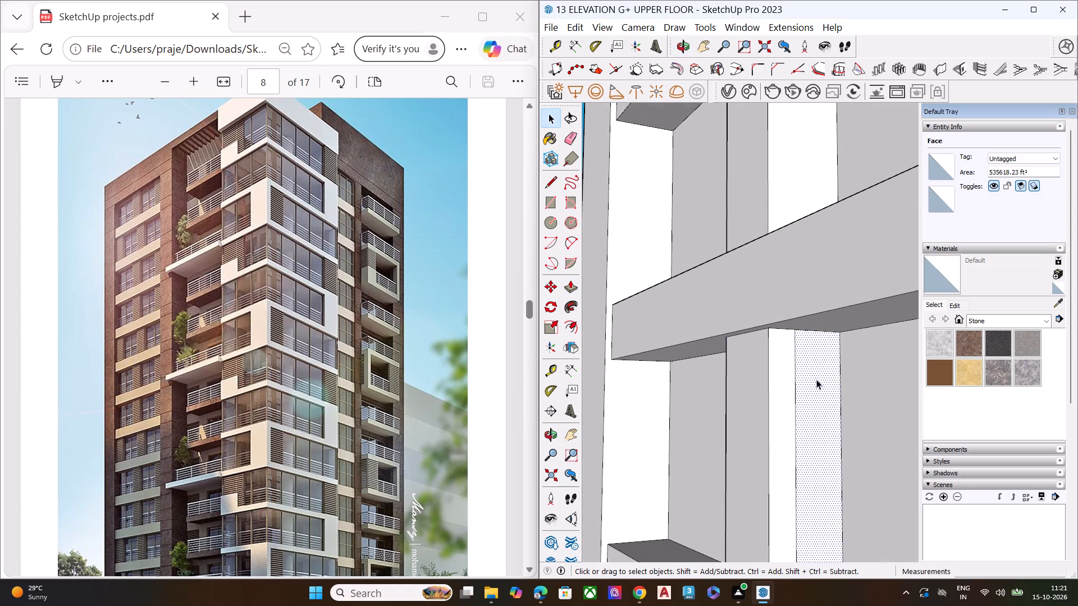
key(p)
click(816, 379)
middle_drag(718, 340, 972, 325)
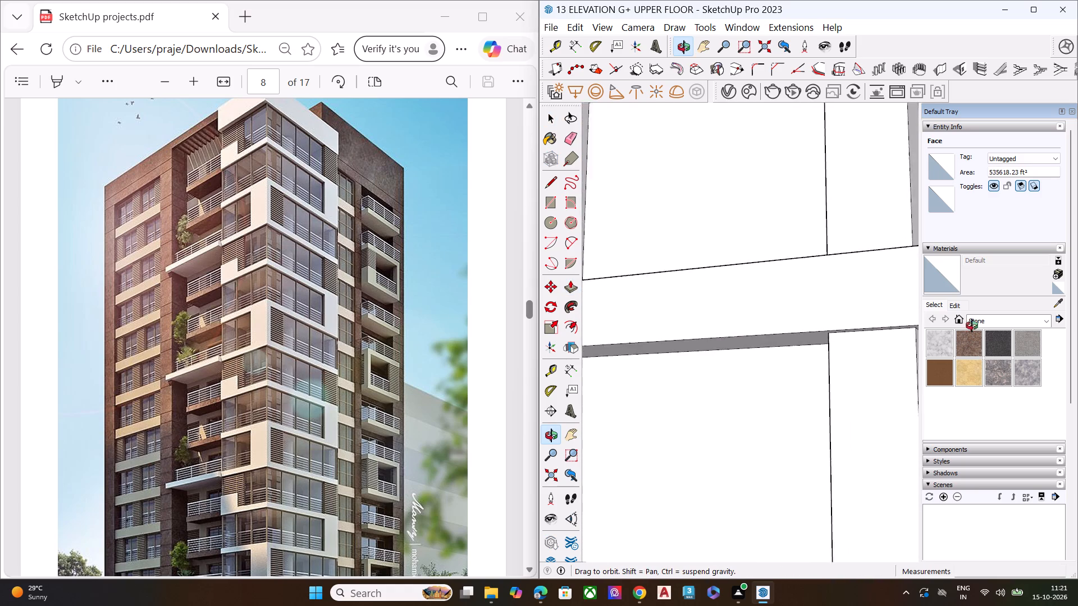
middle_drag(972, 325, 1077, 319)
click(865, 347)
scroll(754, 352, down, 1)
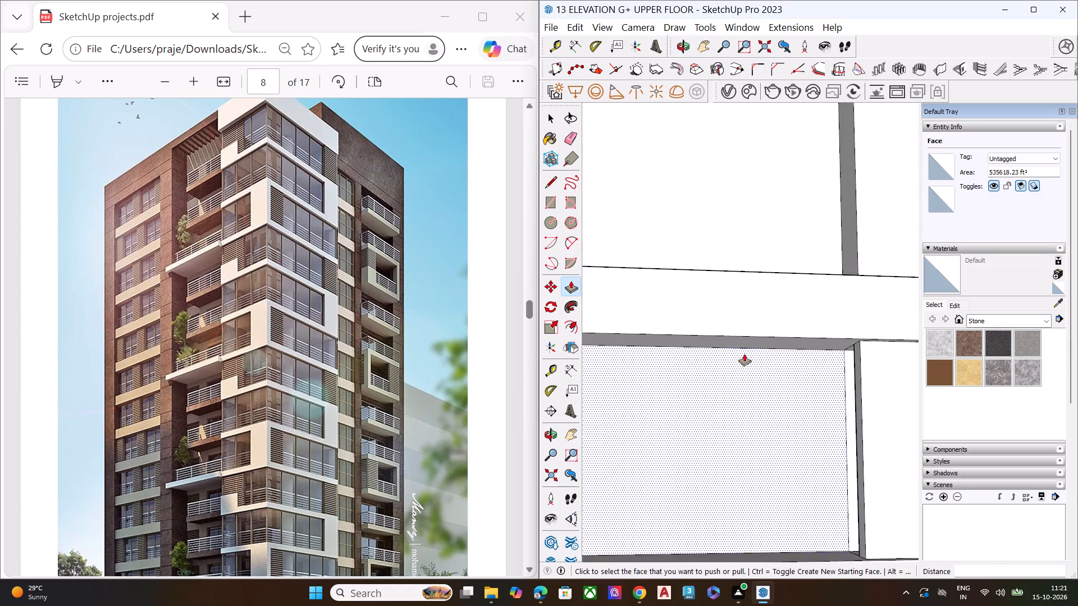
scroll(744, 354, up, 1)
scroll(744, 354, down, 4)
middle_drag(802, 361, 974, 311)
scroll(897, 351, up, 10)
scroll(766, 373, up, 5)
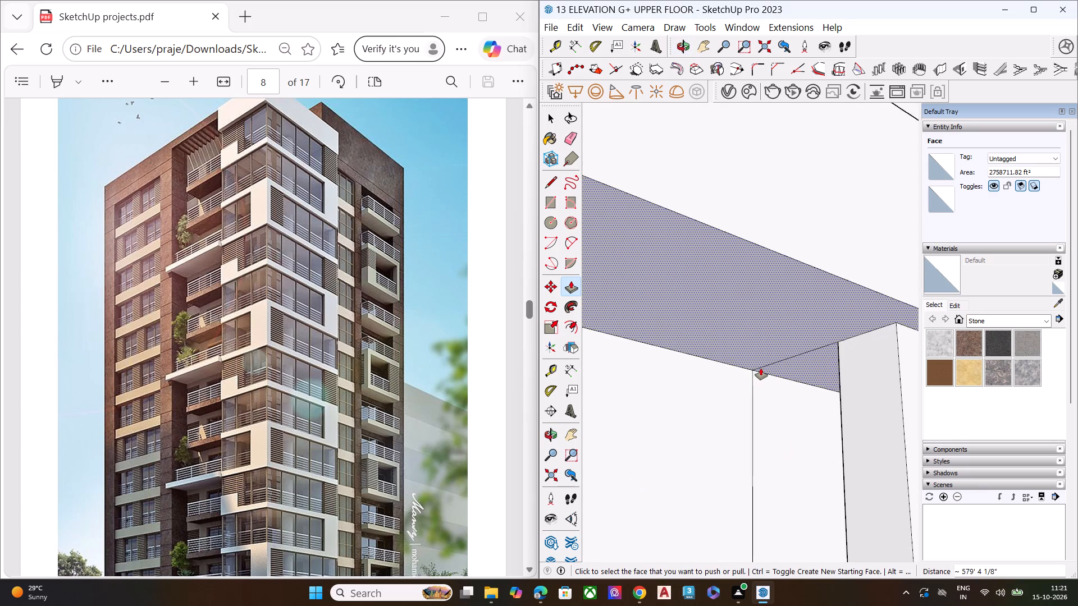
scroll(761, 368, up, 1)
scroll(730, 364, down, 11)
middle_drag(778, 339, 800, 325)
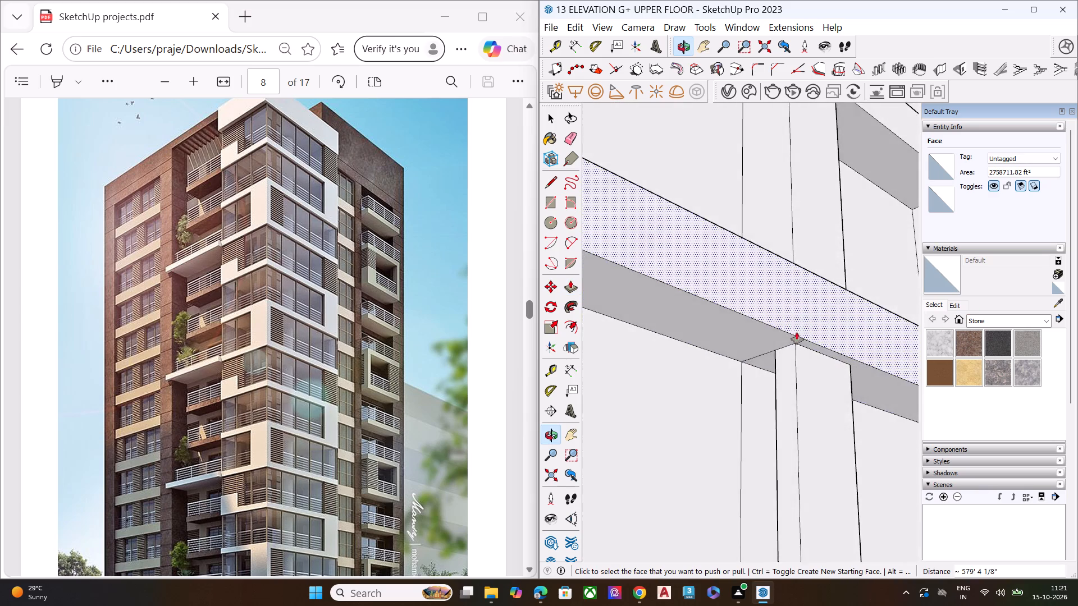
scroll(789, 343, up, 7)
Delete the leftover edges behind the ninth row's centre mullion, on the band above, the back wall and the band below.
key(space)
click(742, 359)
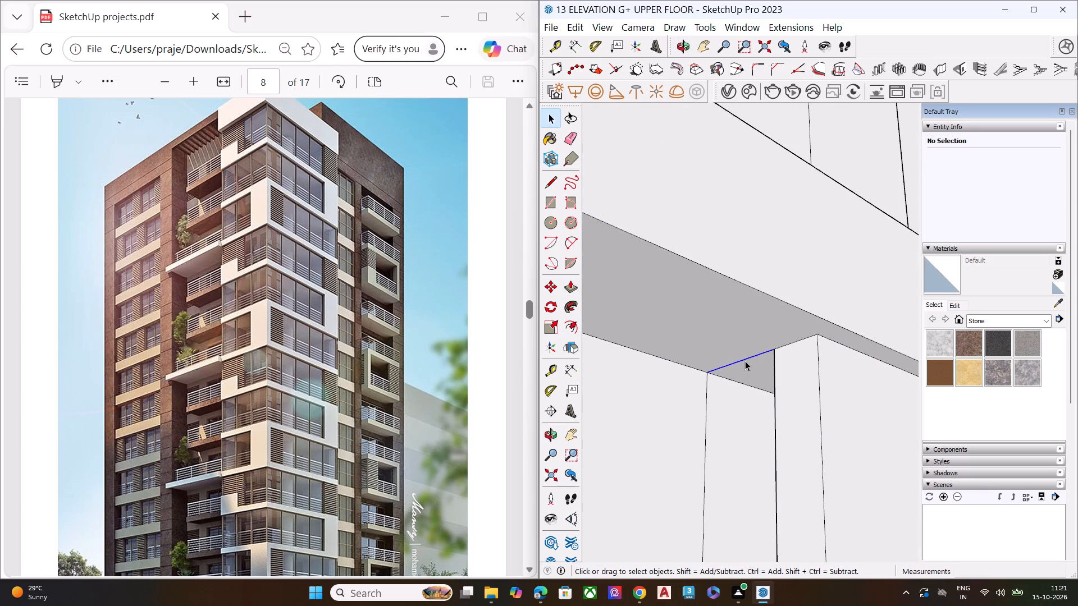
key(Delete)
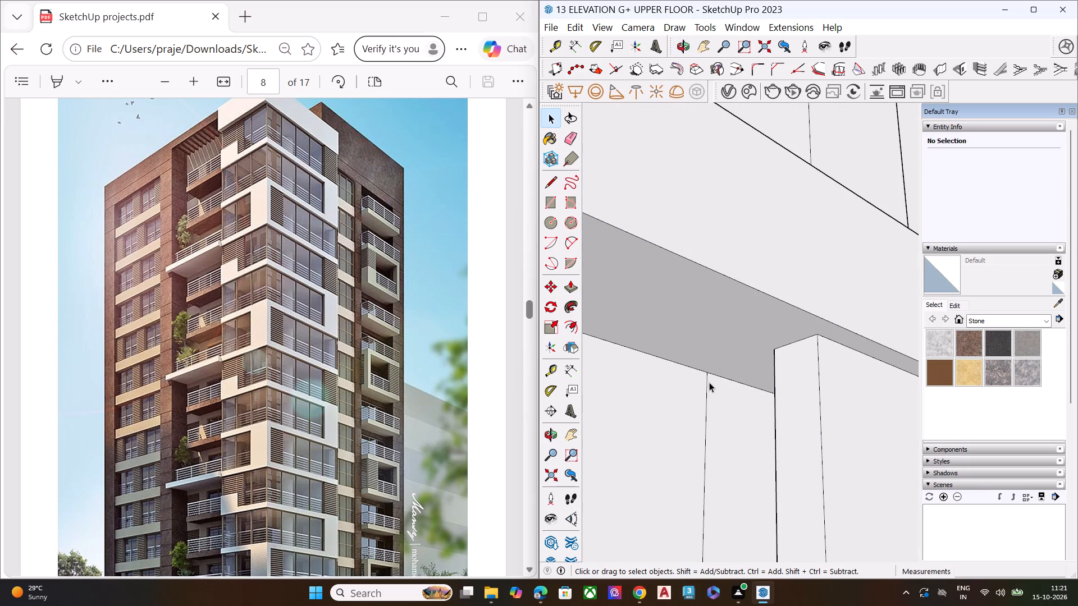
click(707, 393)
key(Delete)
scroll(705, 371, down, 3)
scroll(708, 362, up, 1)
scroll(709, 361, down, 4)
scroll(738, 286, down, 4)
scroll(738, 286, up, 1)
scroll(738, 286, down, 1)
scroll(738, 286, up, 1)
scroll(738, 286, down, 9)
middle_drag(738, 361, 732, 562)
scroll(743, 421, down, 1)
scroll(727, 513, up, 1)
scroll(726, 492, down, 1)
scroll(726, 484, up, 2)
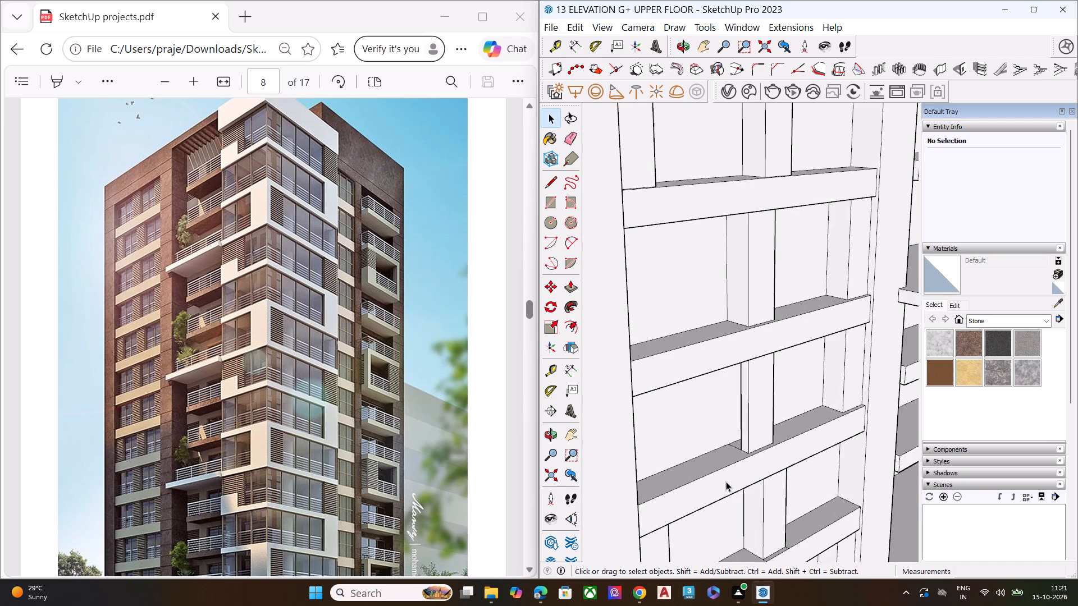
scroll(726, 481, up, 5)
click(743, 430)
key(Delete)
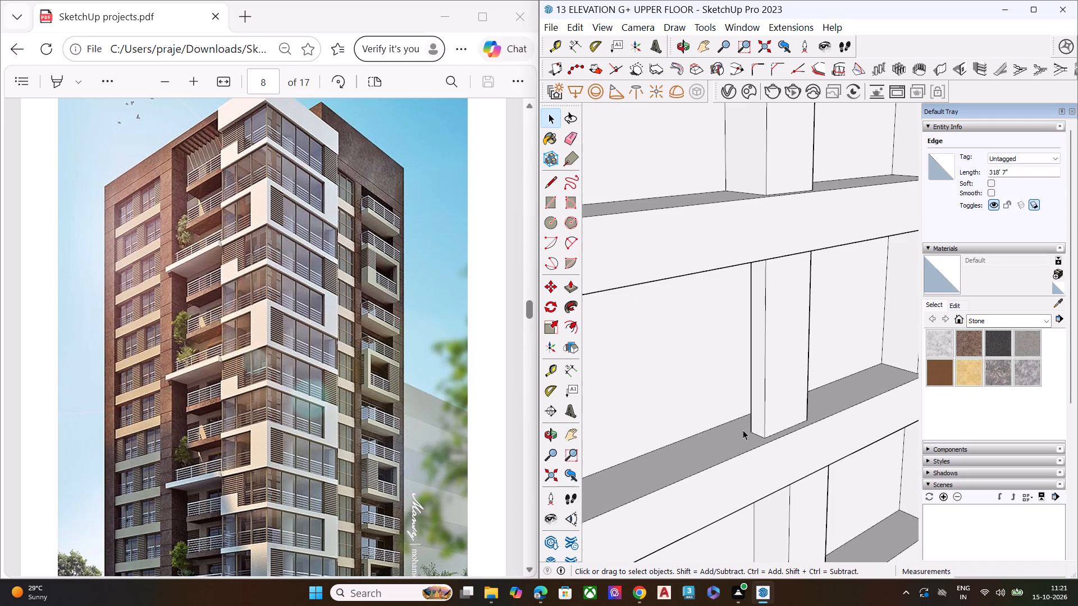
Examine the window strip and adjoining balcony slabs from the front, sides and below, comparing mullion depths across the floors.
scroll(727, 320, down, 2)
scroll(727, 320, up, 2)
scroll(727, 320, down, 5)
middle_drag(750, 419, 701, 394)
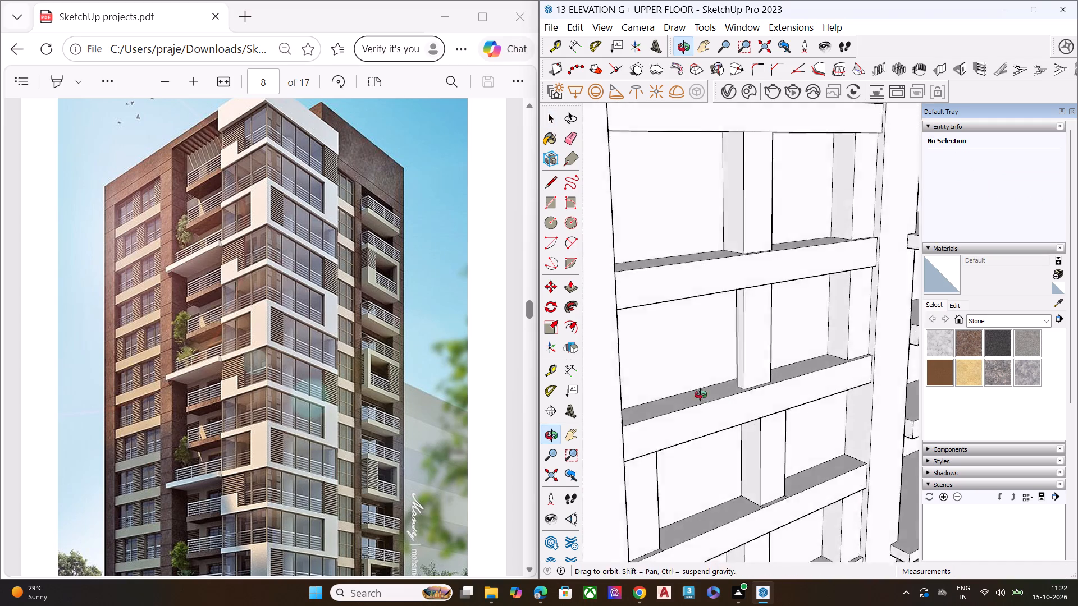
middle_drag(701, 394, 645, 388)
scroll(774, 293, down, 1)
scroll(775, 299, up, 2)
scroll(776, 300, down, 2)
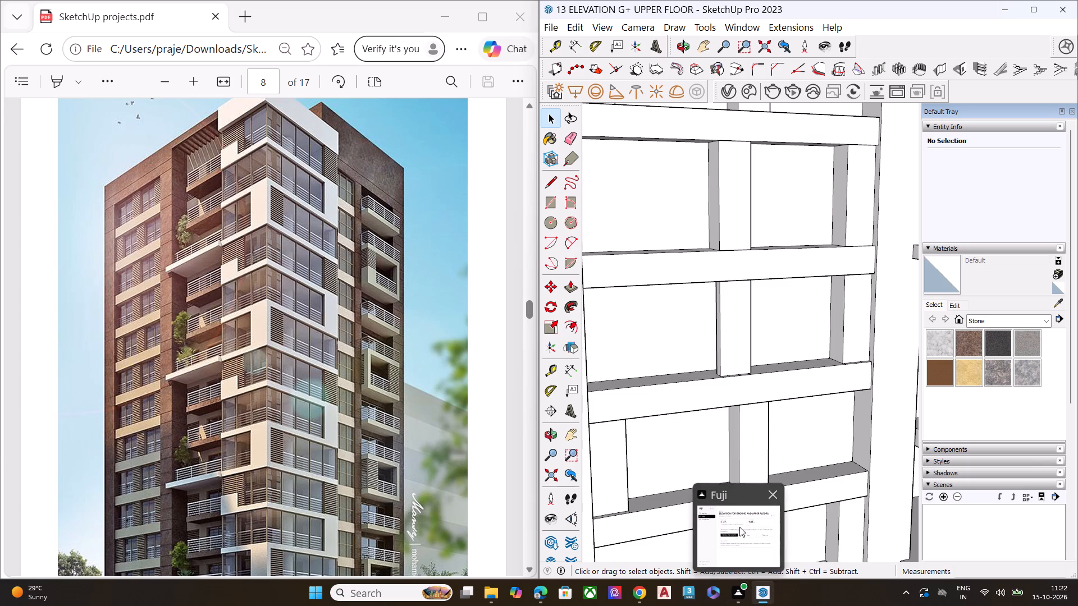
scroll(785, 309, down, 5)
middle_drag(801, 345, 716, 341)
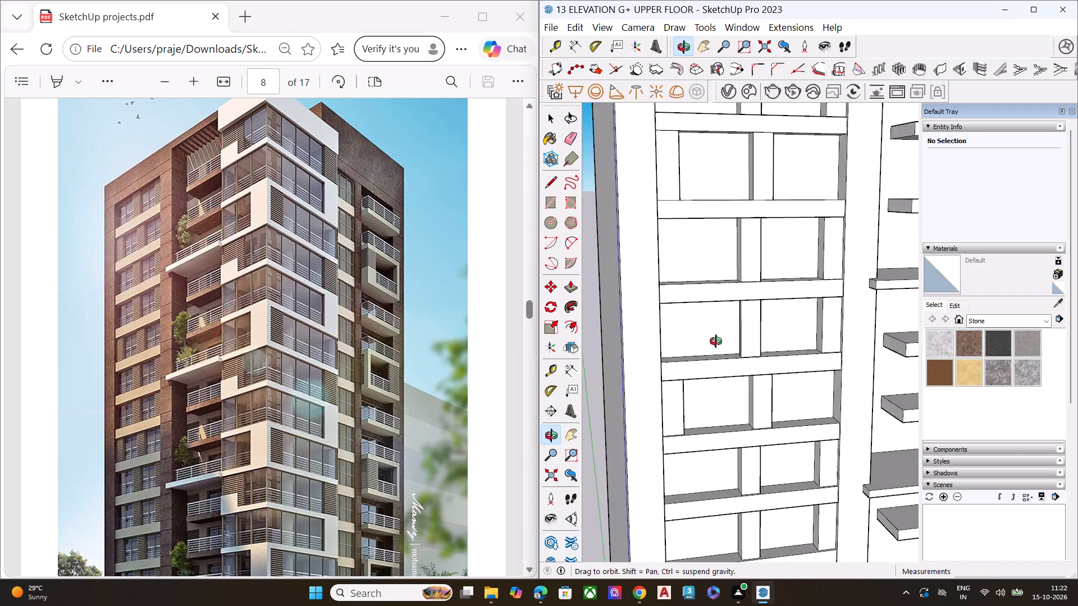
middle_drag(716, 341, 675, 336)
scroll(707, 258, down, 7)
middle_drag(687, 355, 977, 254)
scroll(753, 275, up, 1)
middle_drag(754, 275, 593, 480)
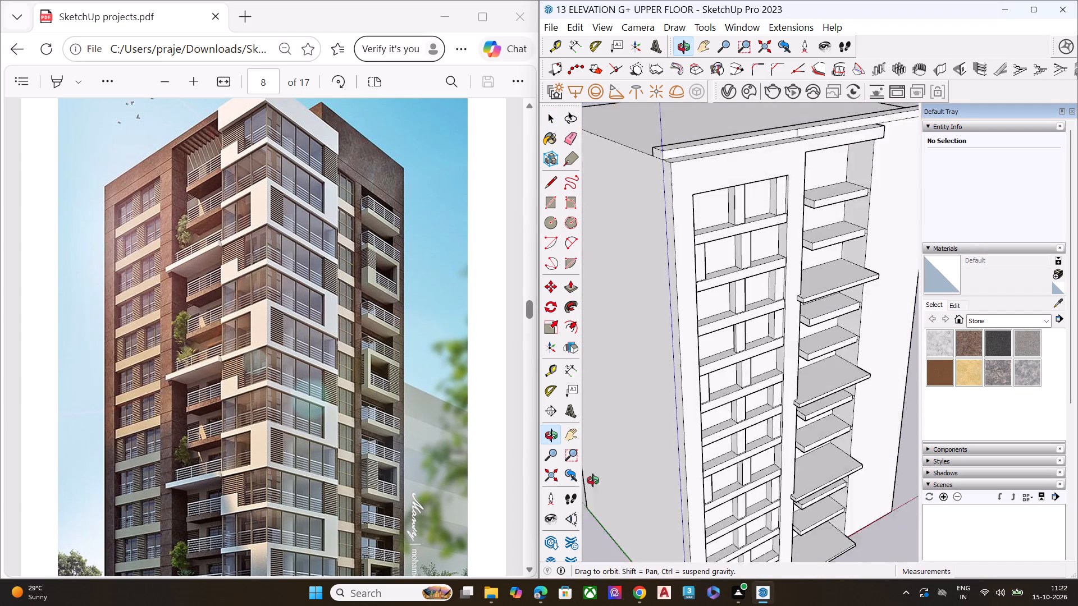
middle_drag(593, 480, 589, 481)
middle_drag(714, 304, 598, 419)
middle_drag(728, 413, 590, 425)
scroll(728, 442, up, 1)
middle_drag(742, 356, 650, 121)
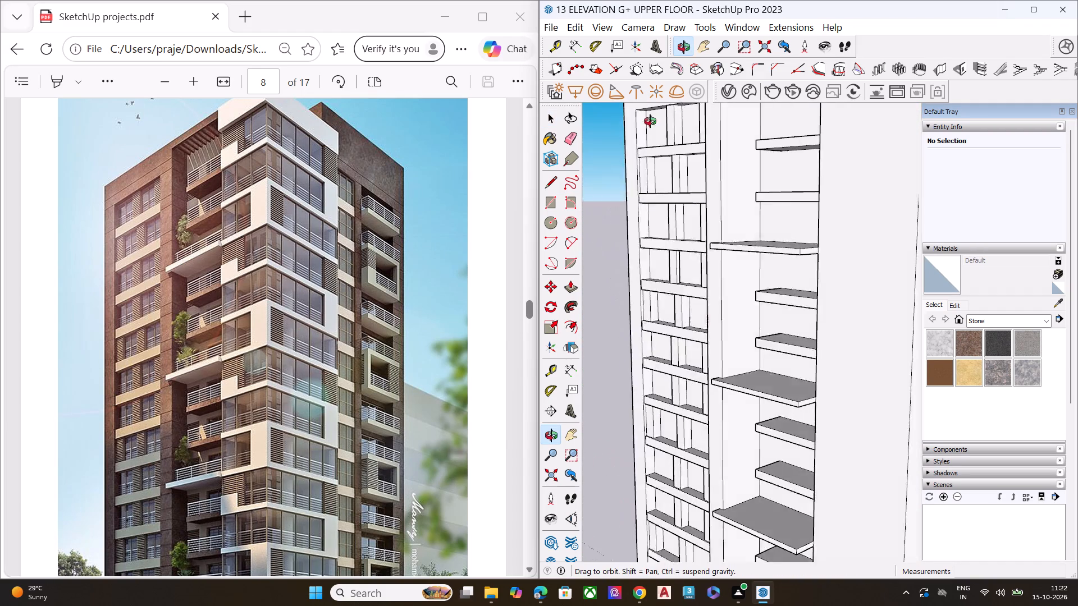
middle_drag(650, 121, 702, 85)
scroll(703, 86, up, 1)
scroll(648, 325, up, 4)
scroll(647, 329, down, 1)
scroll(647, 329, up, 11)
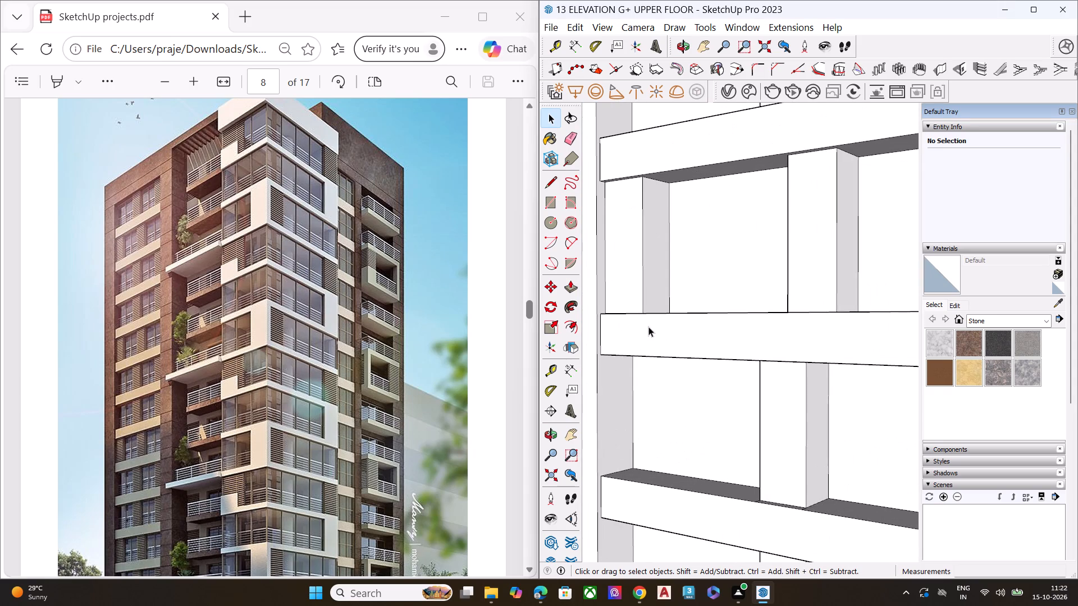
scroll(674, 307, down, 11)
middle_drag(675, 335, 968, 314)
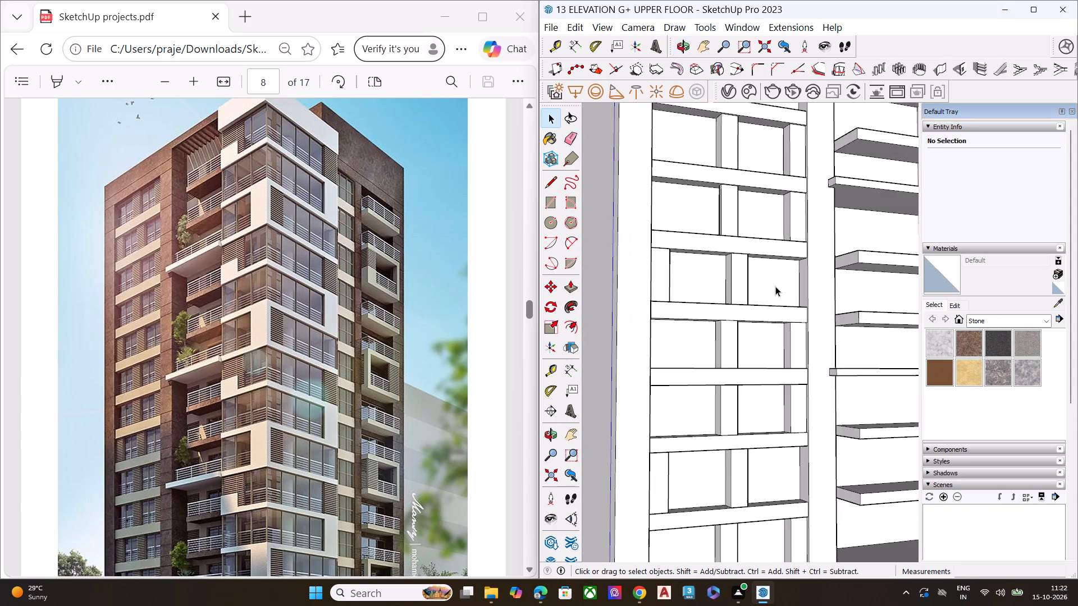
scroll(773, 286, up, 1)
scroll(773, 290, down, 3)
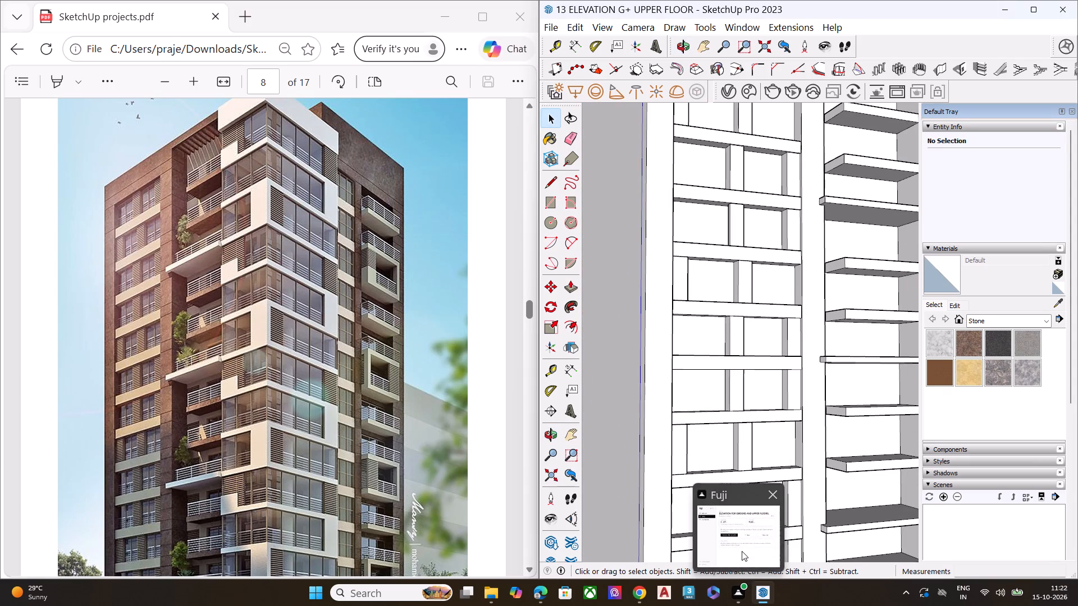
middle_drag(740, 353, 937, 346)
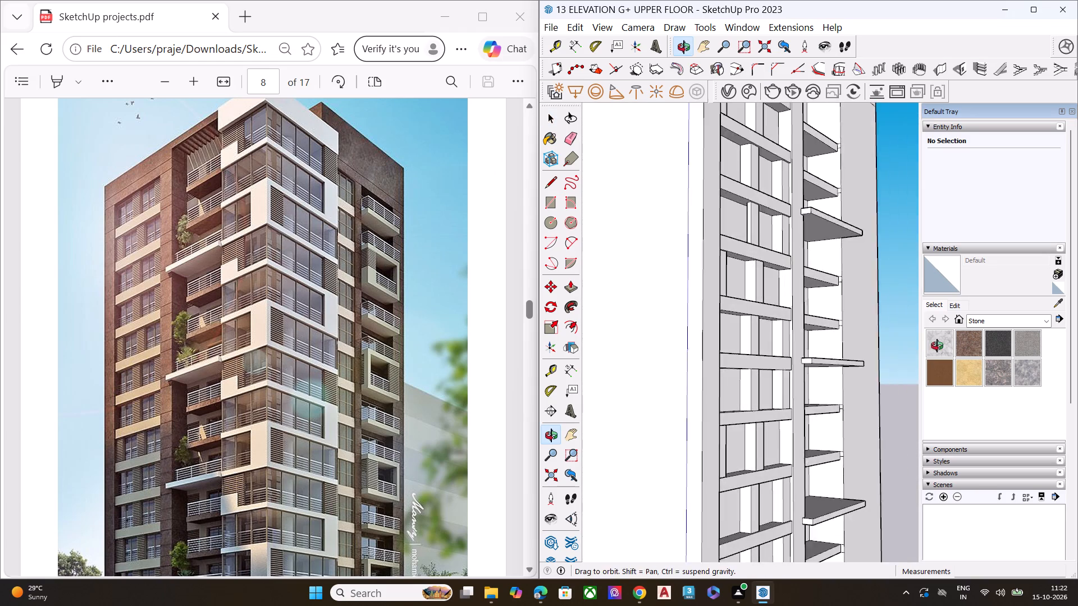
middle_drag(937, 346, 941, 345)
middle_drag(784, 324, 650, 451)
scroll(815, 345, down, 6)
middle_drag(810, 365, 939, 185)
middle_drag(774, 417, 826, 229)
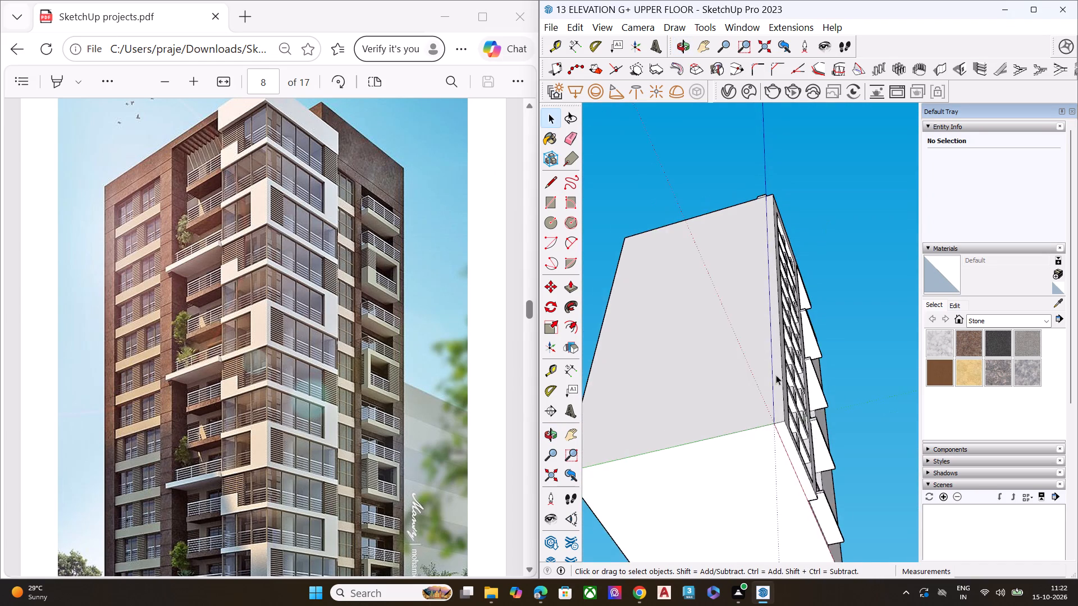
scroll(771, 398, up, 3)
scroll(766, 417, down, 1)
scroll(766, 419, up, 4)
scroll(779, 412, down, 6)
middle_drag(822, 304, 773, 478)
scroll(771, 476, up, 1)
middle_drag(816, 348, 796, 418)
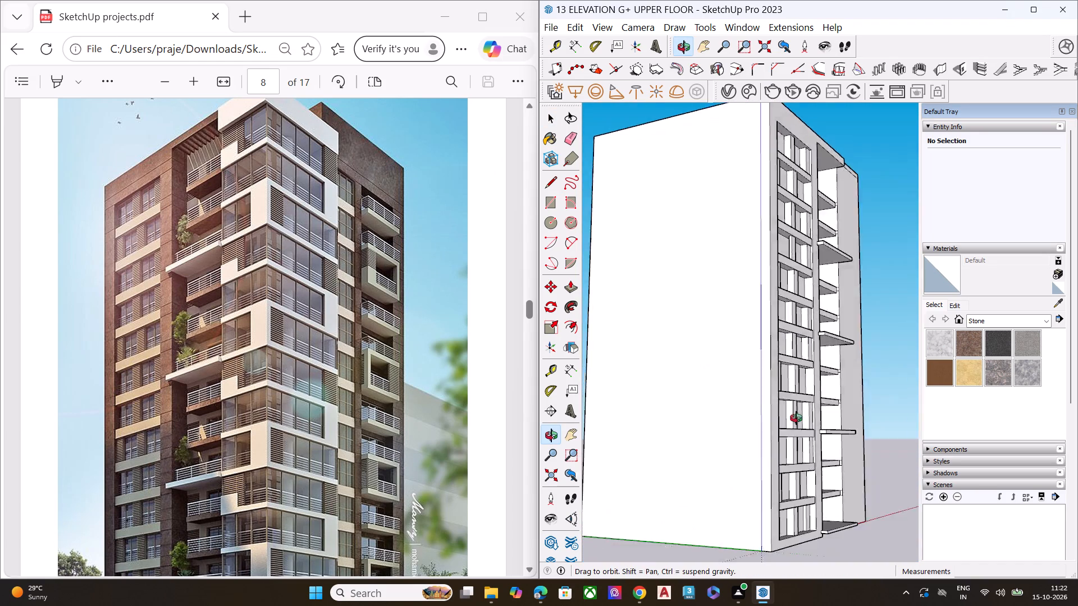
middle_drag(796, 418, 719, 427)
middle_drag(855, 382, 730, 391)
key(space)
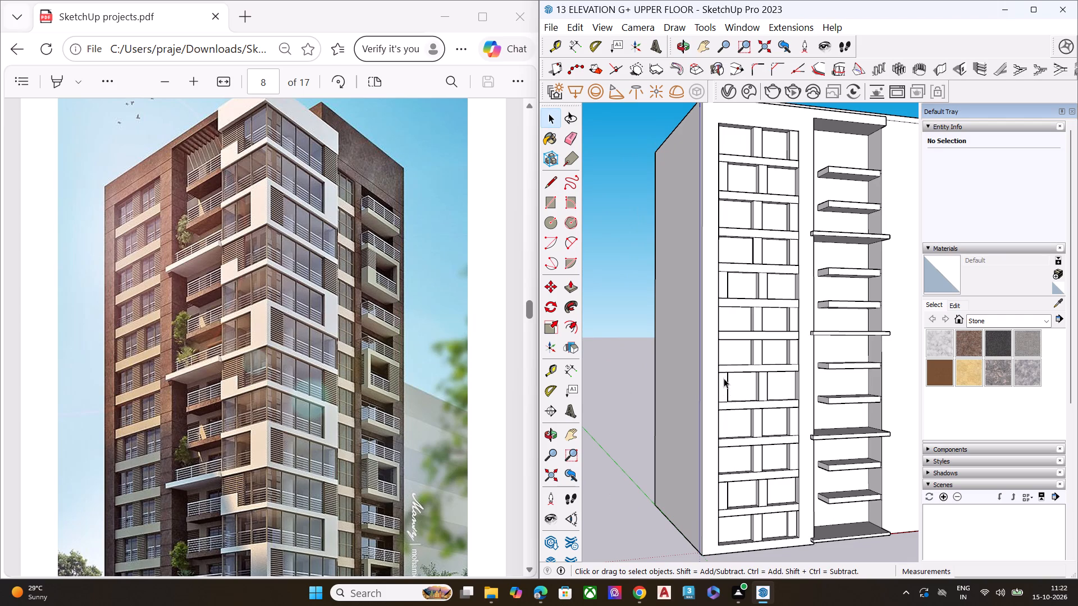
key(space)
scroll(752, 332, up, 9)
middle_drag(744, 315, 828, 385)
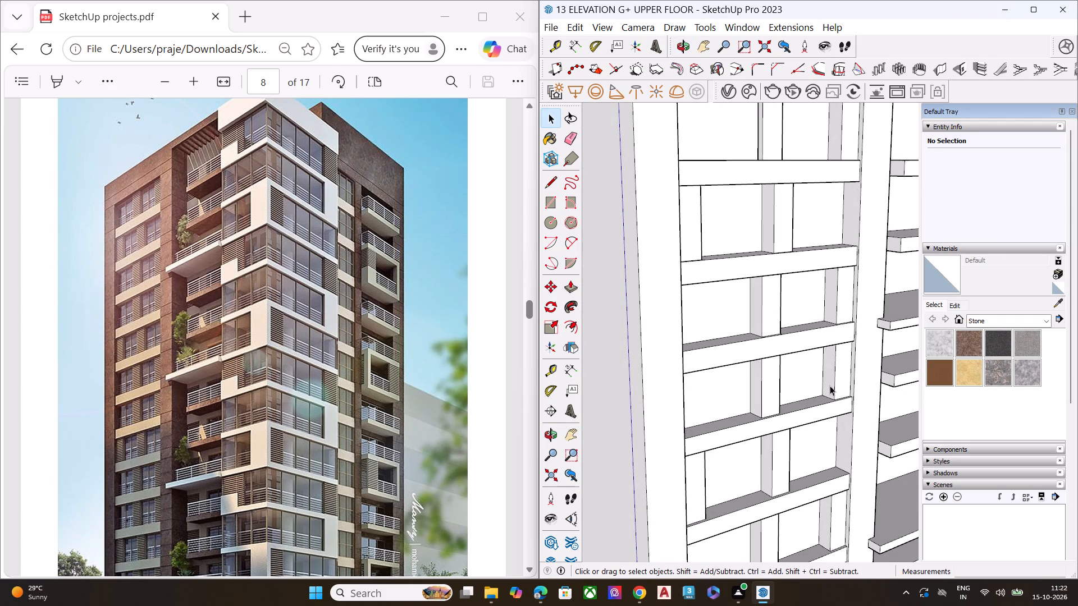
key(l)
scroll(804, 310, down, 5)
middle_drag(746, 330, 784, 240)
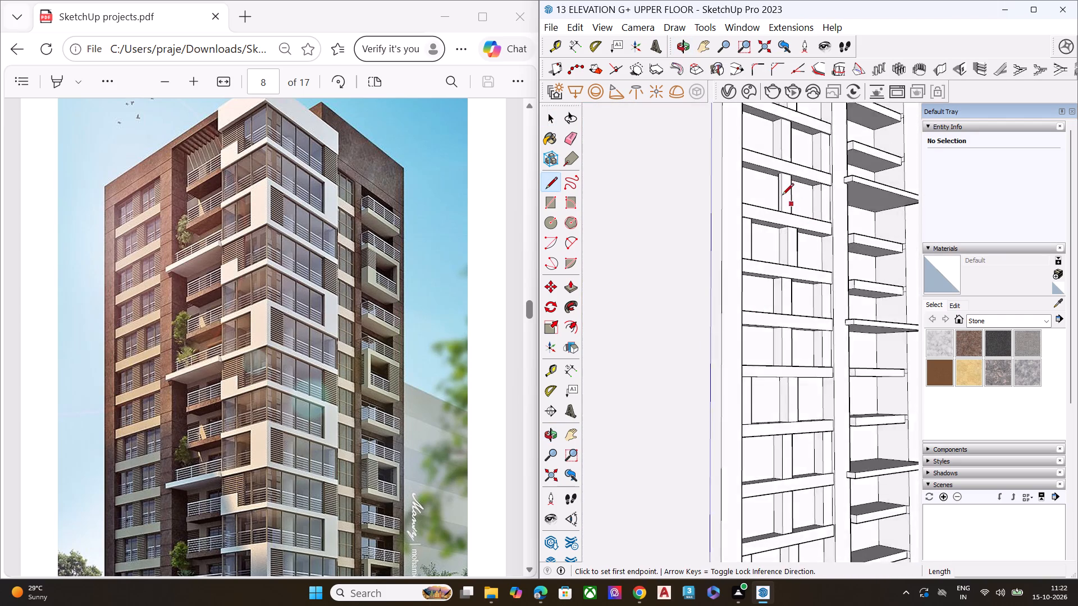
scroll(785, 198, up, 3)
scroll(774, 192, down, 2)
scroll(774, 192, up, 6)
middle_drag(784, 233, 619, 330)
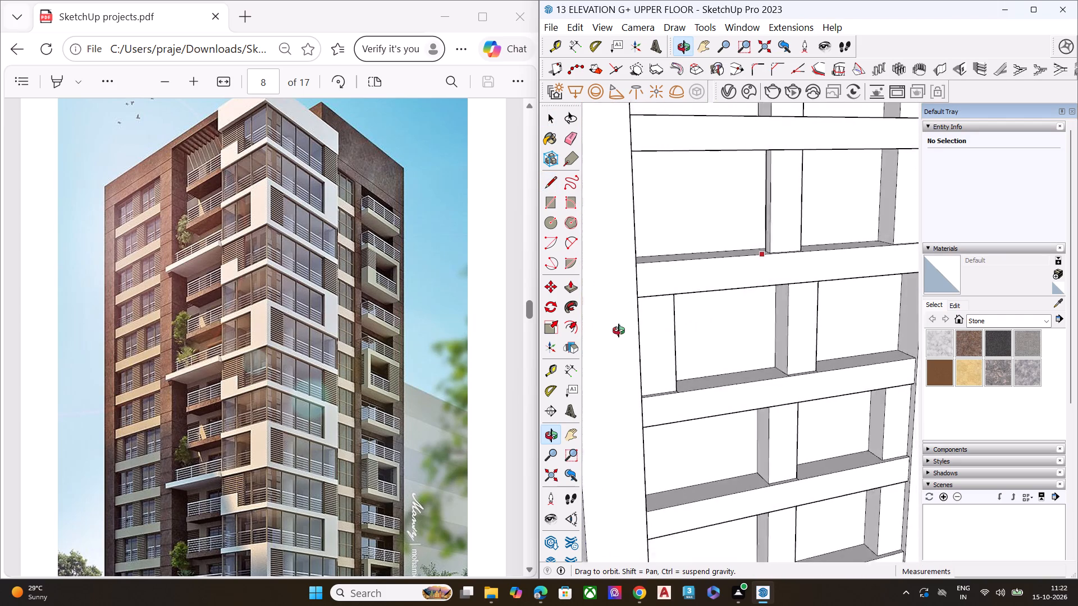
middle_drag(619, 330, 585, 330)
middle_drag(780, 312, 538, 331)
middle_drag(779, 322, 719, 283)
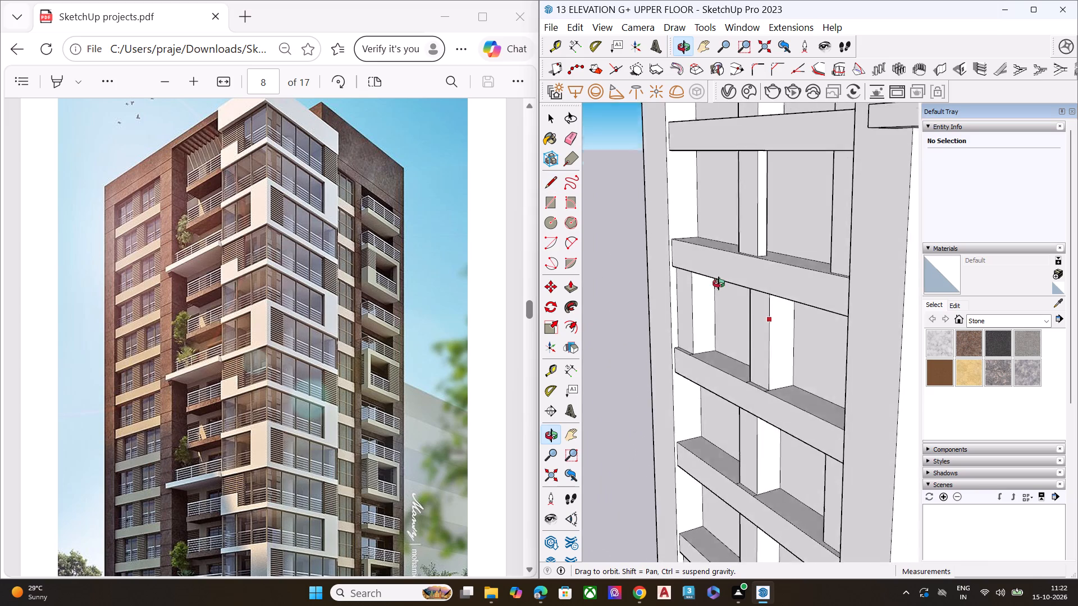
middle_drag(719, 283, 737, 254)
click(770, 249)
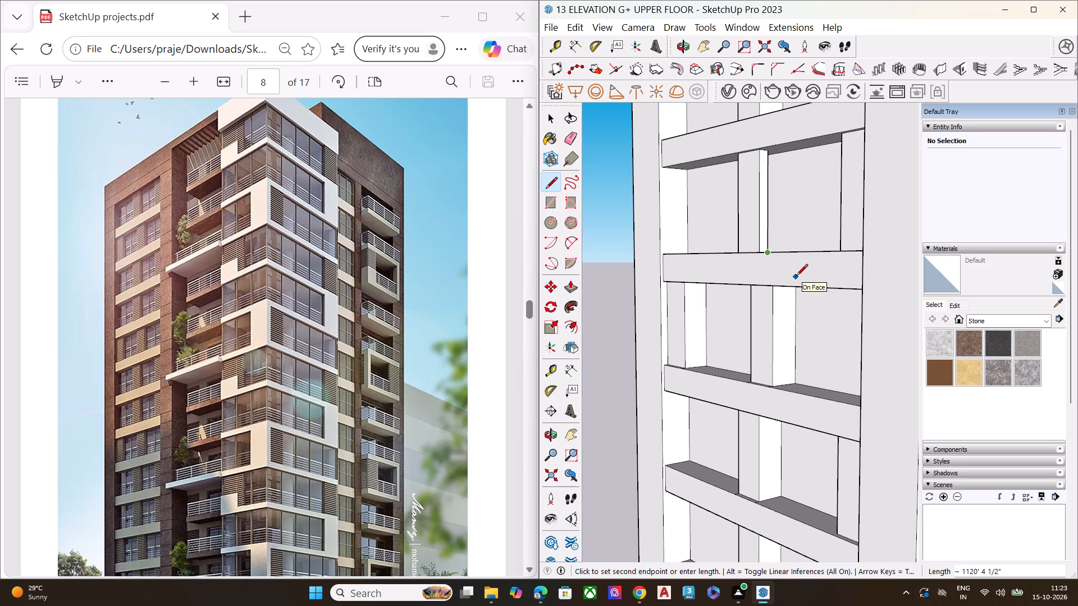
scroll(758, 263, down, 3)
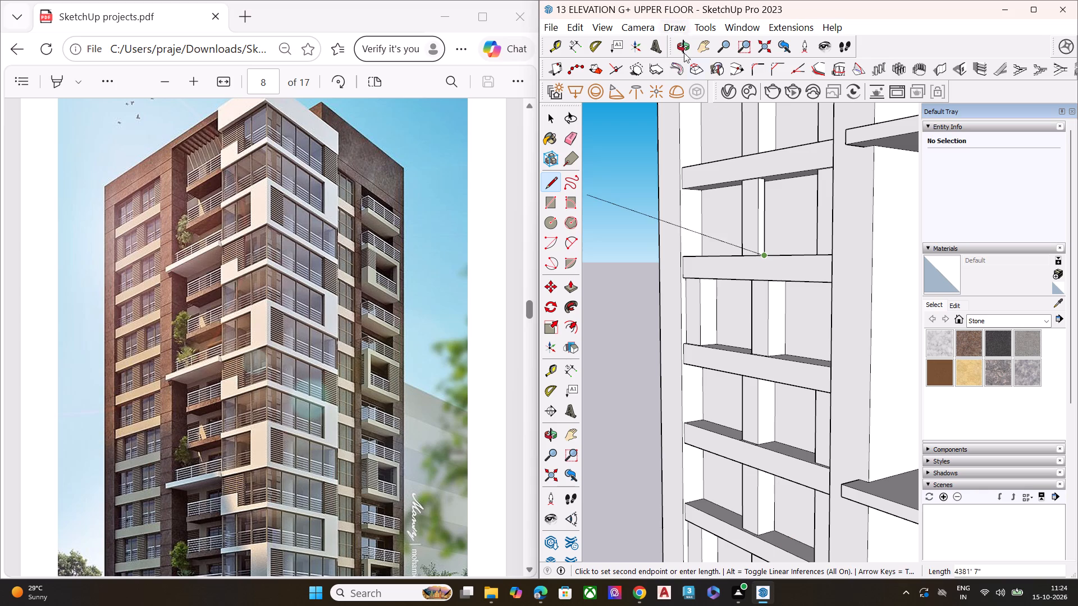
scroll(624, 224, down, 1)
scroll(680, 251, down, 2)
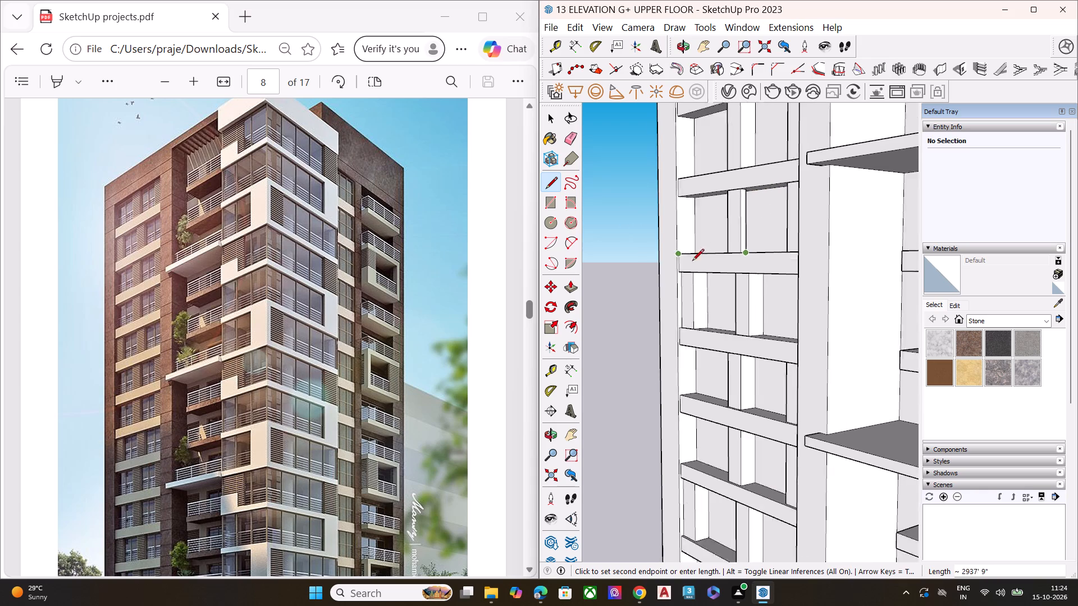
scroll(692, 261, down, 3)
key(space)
Examine the window strip's mullions and bands from the front, side and below to compare their depths across the floors.
scroll(741, 262, up, 10)
middle_drag(718, 258, 816, 318)
scroll(731, 254, up, 1)
scroll(743, 266, down, 4)
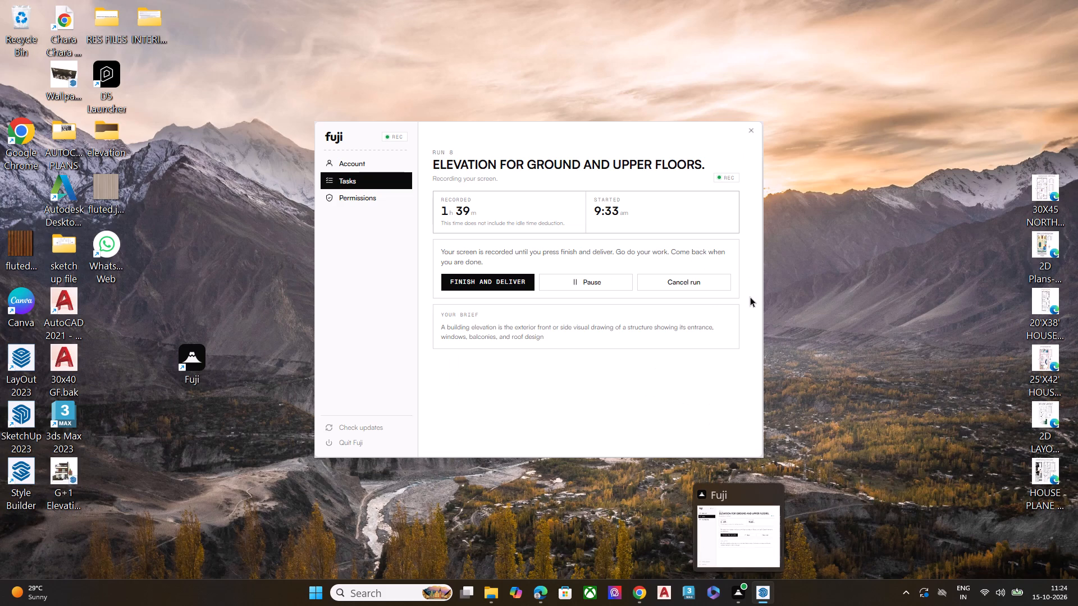
scroll(753, 269, down, 5)
key(space)
middle_drag(743, 299, 791, 215)
key(space)
scroll(731, 252, down, 11)
middle_drag(702, 283, 800, 257)
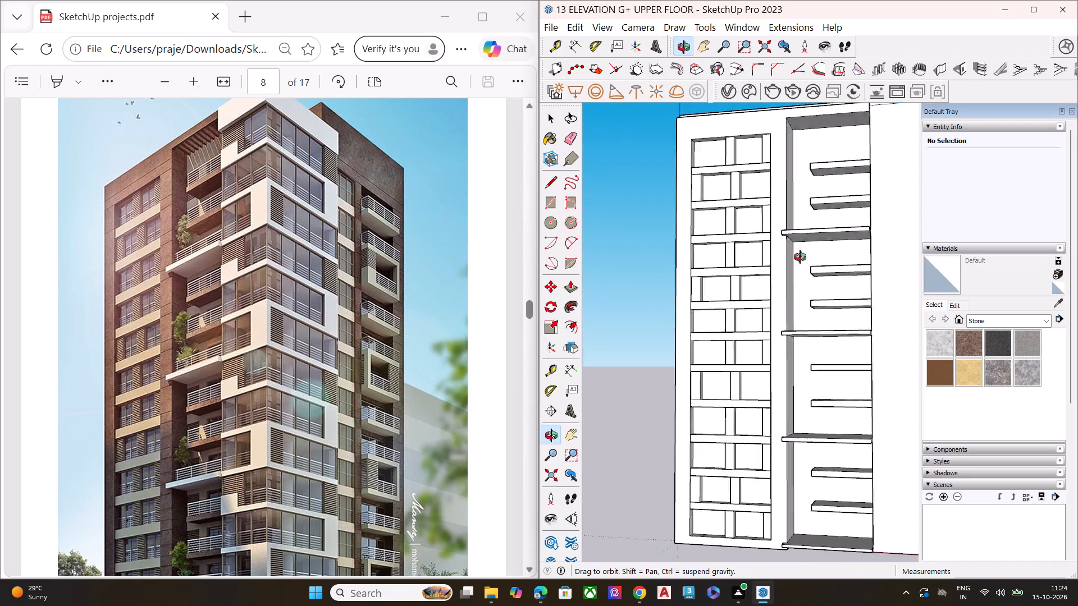
middle_drag(800, 257, 833, 253)
scroll(737, 232, up, 1)
middle_drag(746, 231, 866, 232)
scroll(745, 206, up, 6)
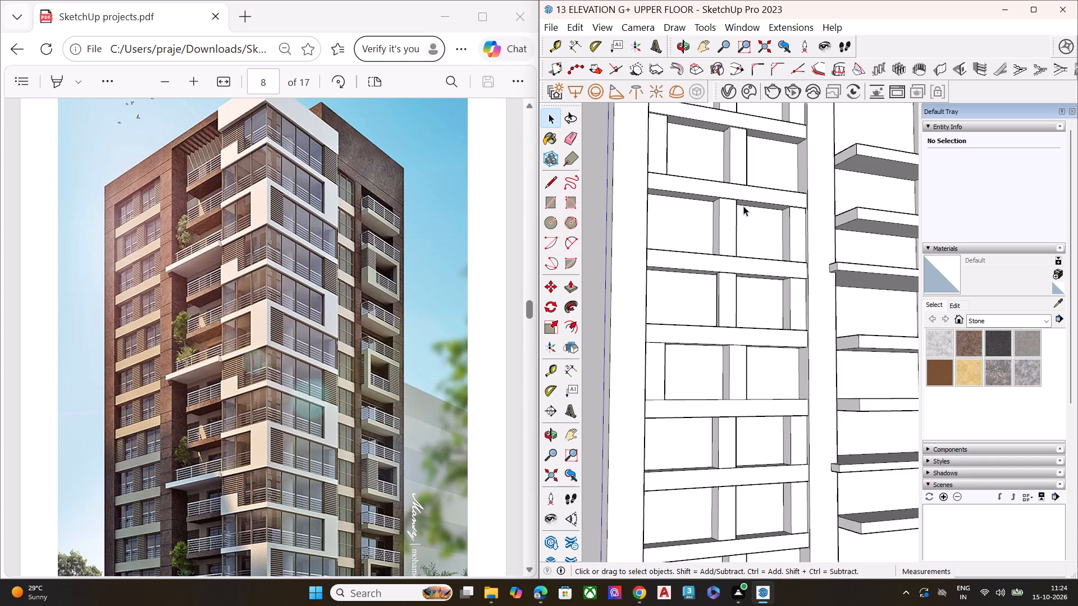
scroll(635, 288, down, 6)
scroll(692, 316, up, 1)
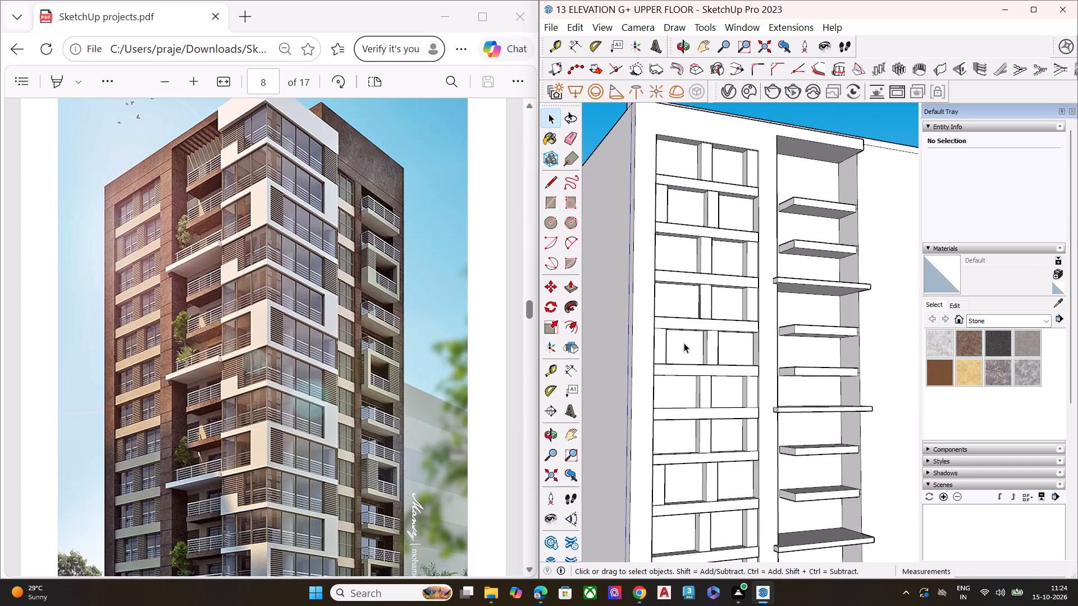
scroll(684, 343, up, 1)
middle_drag(680, 344, 846, 325)
scroll(812, 307, up, 3)
scroll(730, 249, down, 2)
scroll(730, 249, up, 6)
middle_drag(695, 282, 716, 296)
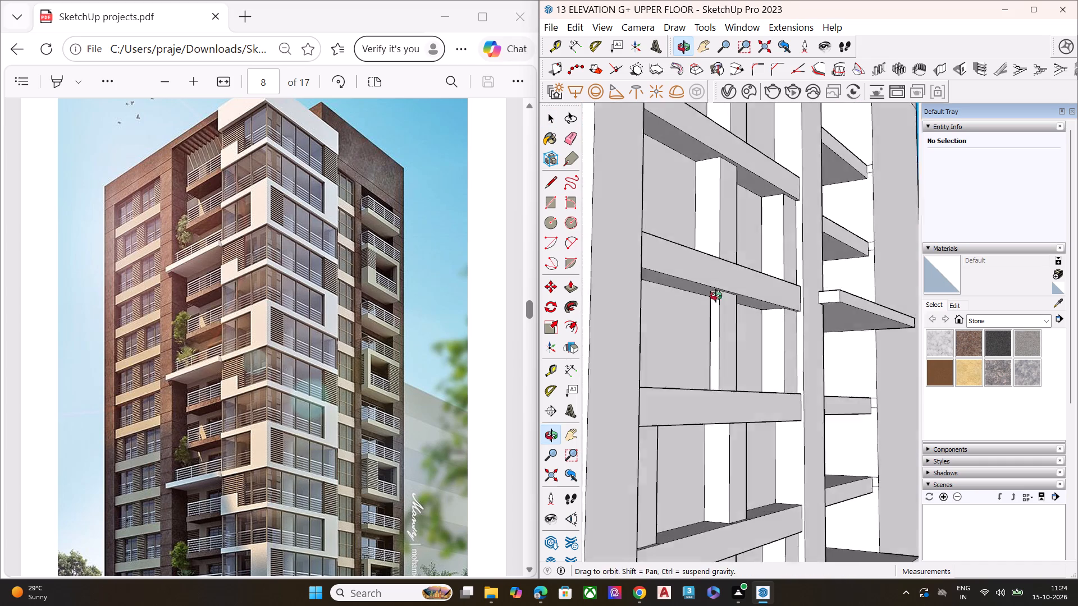
middle_drag(716, 296, 736, 320)
scroll(728, 223, up, 7)
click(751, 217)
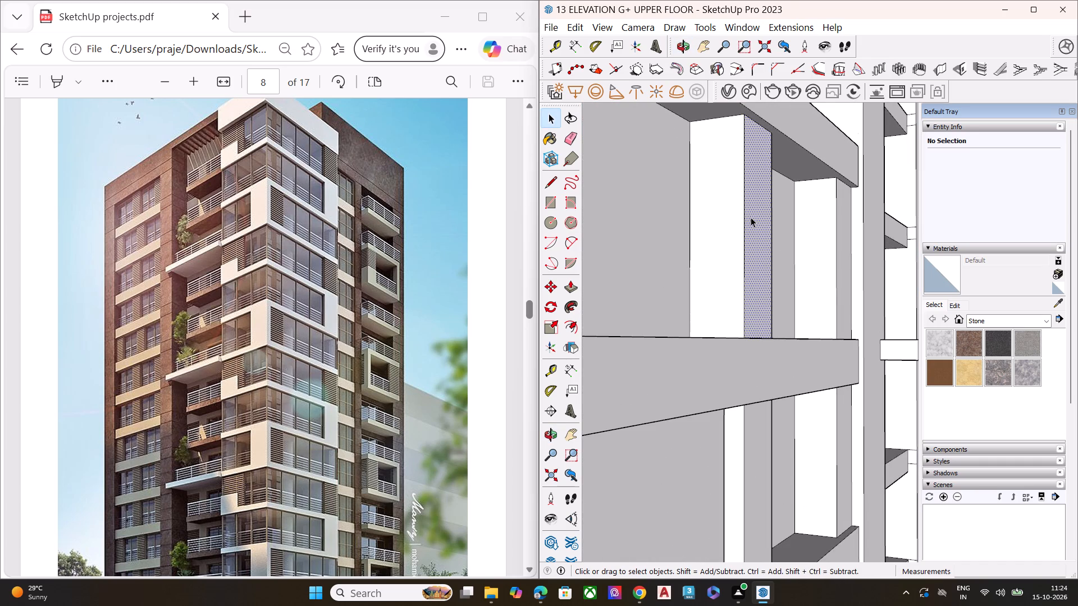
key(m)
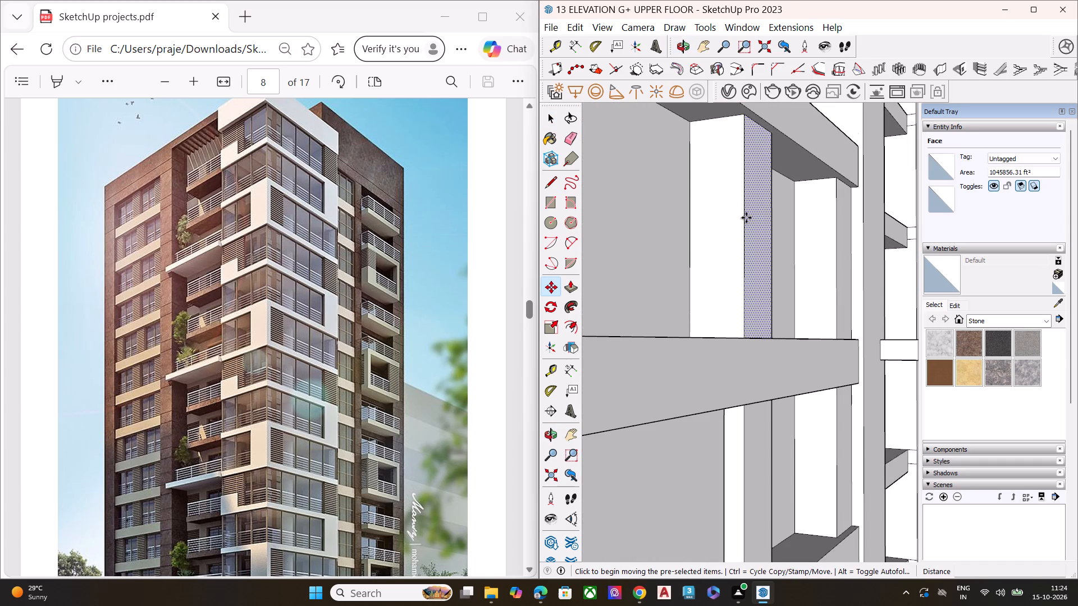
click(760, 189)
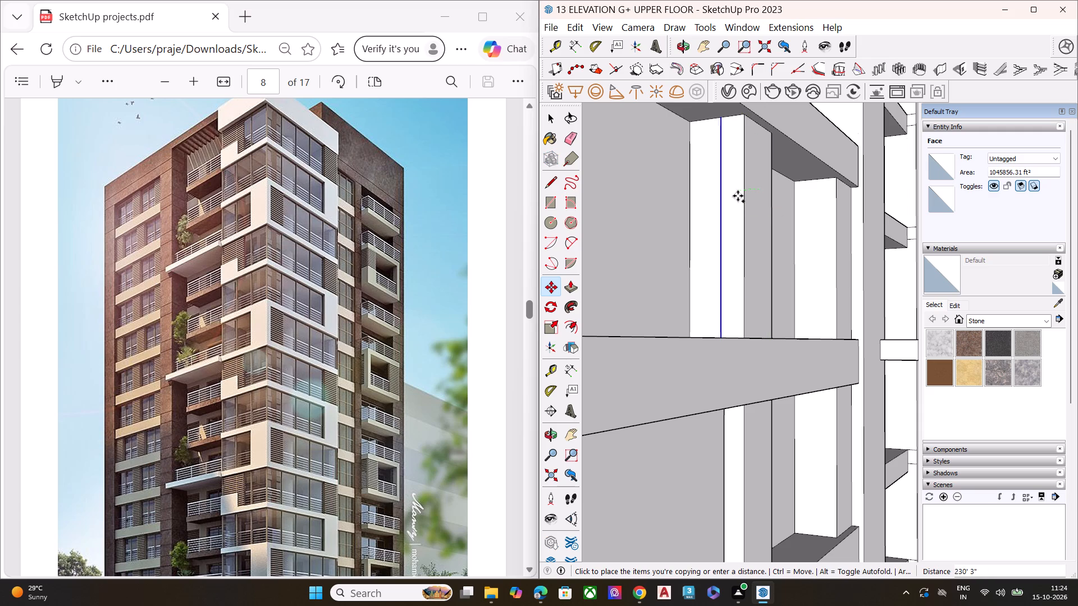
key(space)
Push/Pull the tenth window row's centre mullion inward, level with the ninth row's mullion, keeping its original front face as a separate starting face.
middle_drag(756, 192, 655, 251)
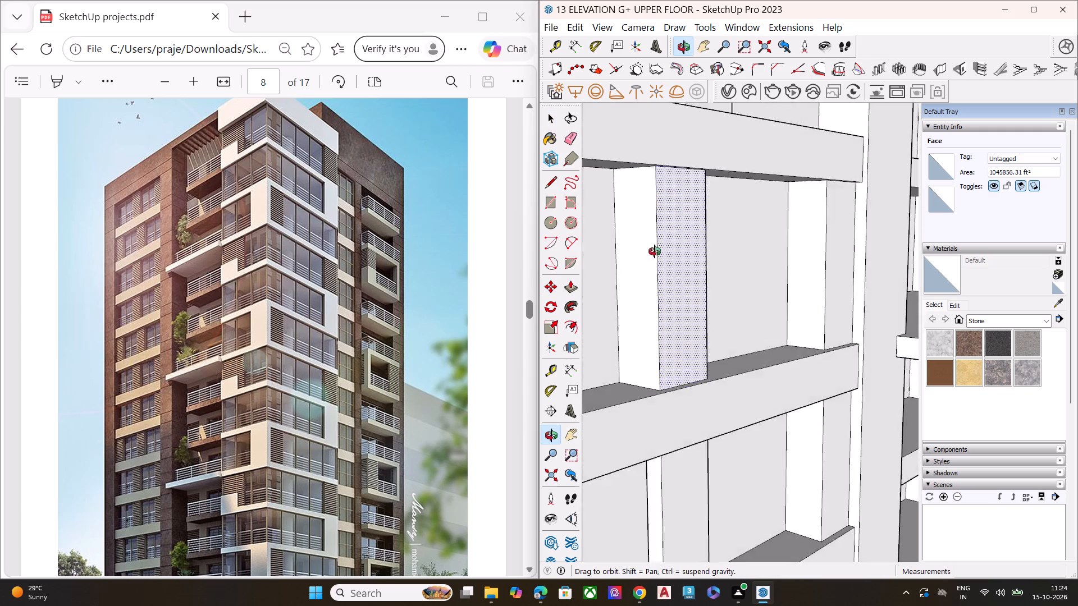
middle_drag(655, 251, 564, 266)
scroll(737, 178, down, 7)
middle_drag(784, 224, 585, 227)
scroll(587, 221, up, 11)
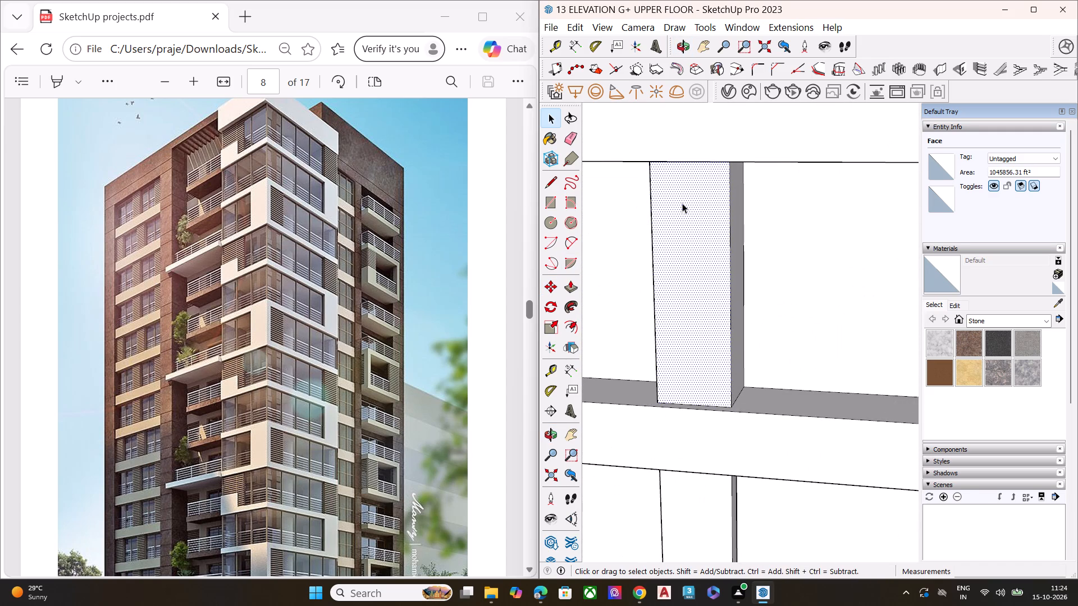
key(p)
click(694, 210)
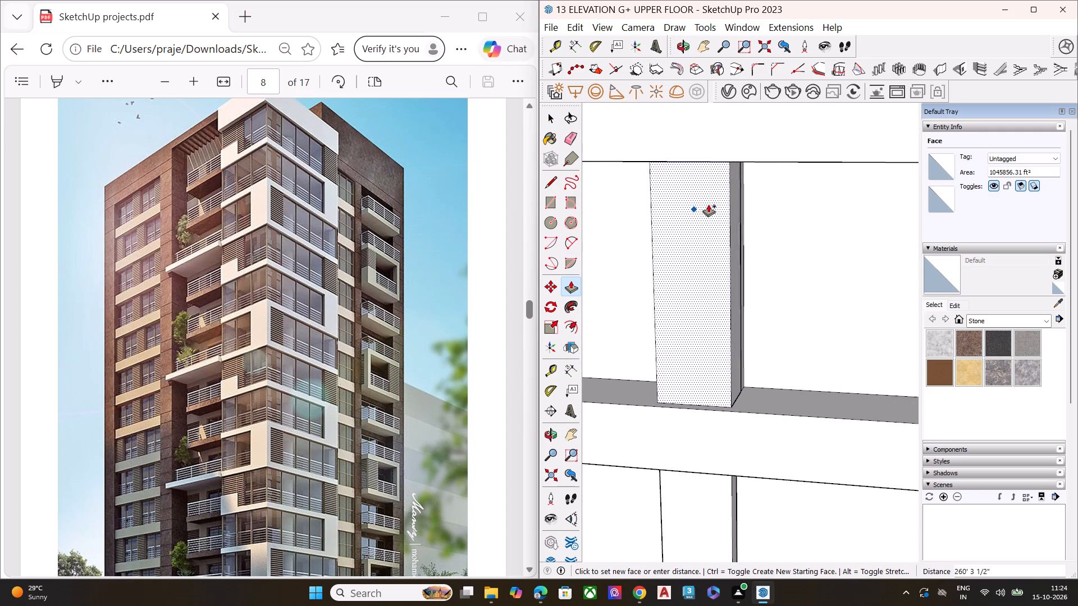
middle_drag(696, 208, 422, 173)
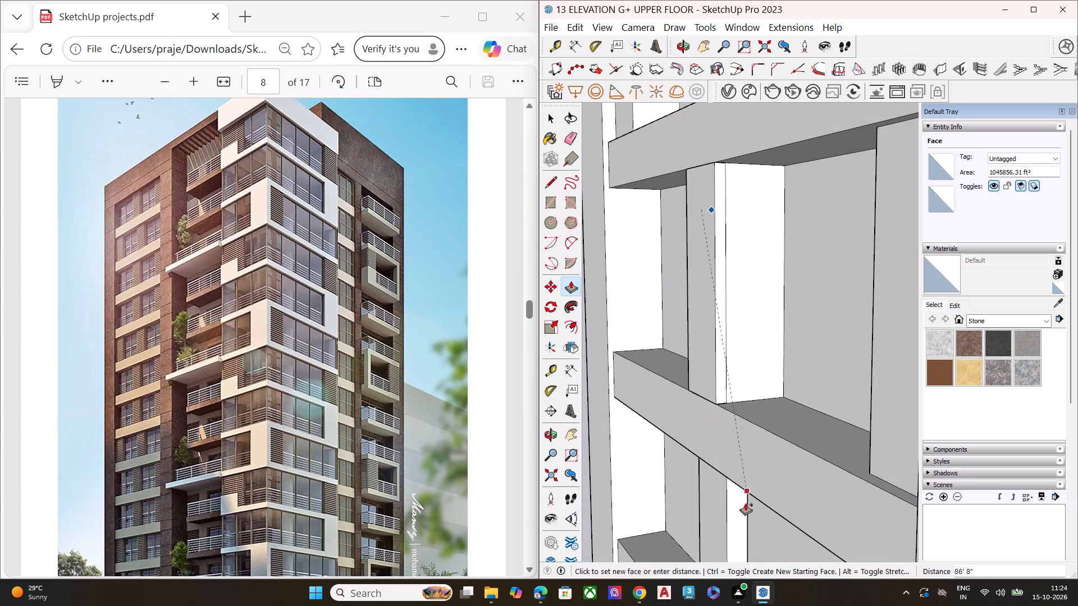
click(748, 523)
key(space)
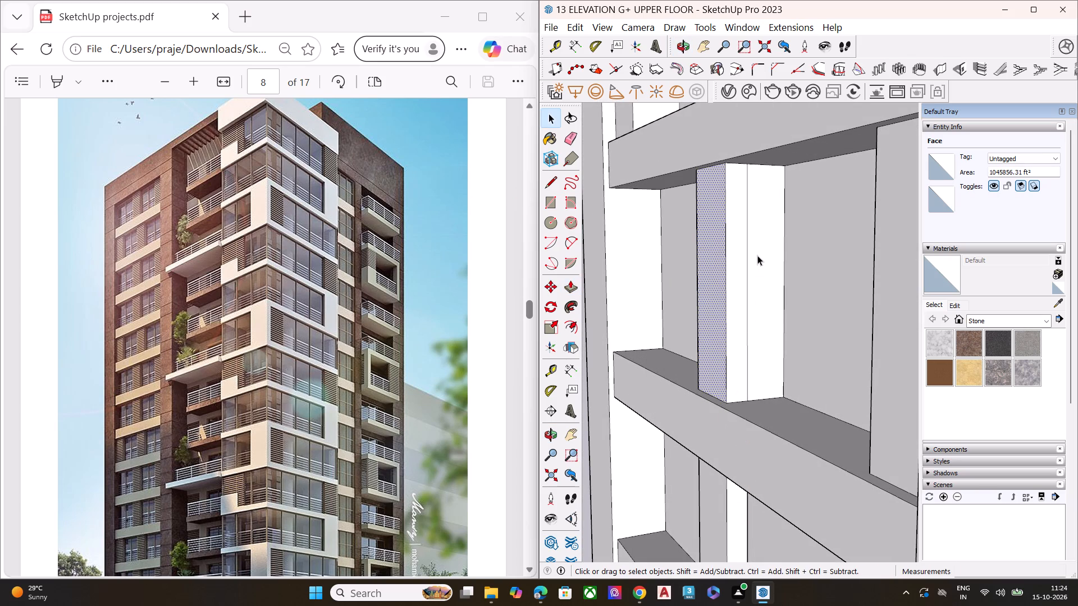
key(space)
click(757, 255)
middle_click(765, 245)
scroll(765, 229, up, 5)
Push/Pull the eighth window row's centre mullion inward 178' 8 1/2", keeping its original front face as a separate starting face.
scroll(784, 163, down, 2)
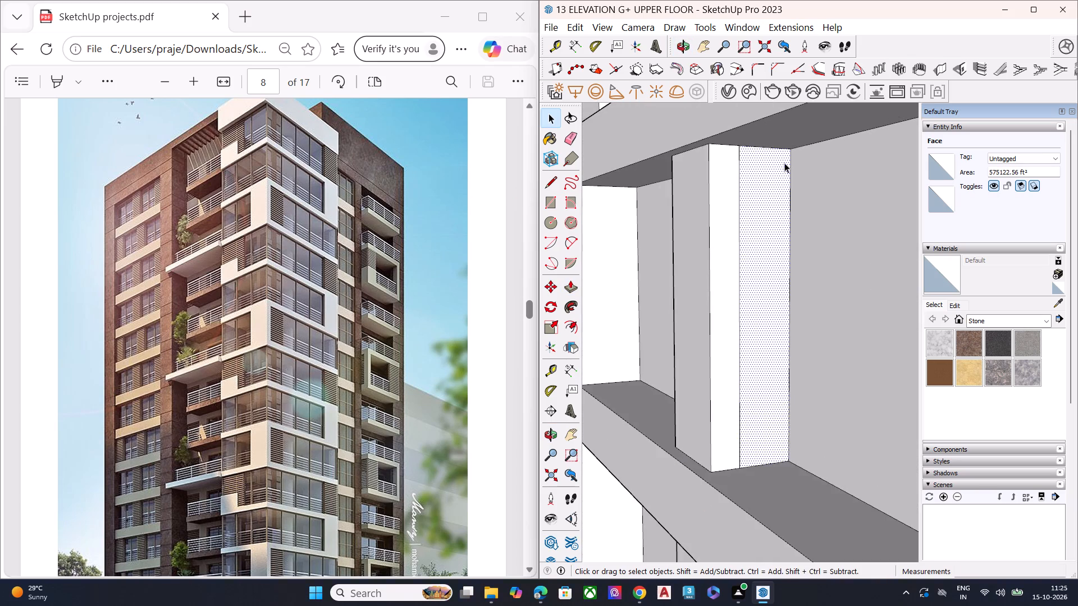
scroll(784, 163, down, 2)
scroll(784, 163, up, 1)
scroll(784, 163, down, 10)
scroll(784, 163, up, 1)
scroll(784, 163, down, 9)
scroll(784, 293, up, 5)
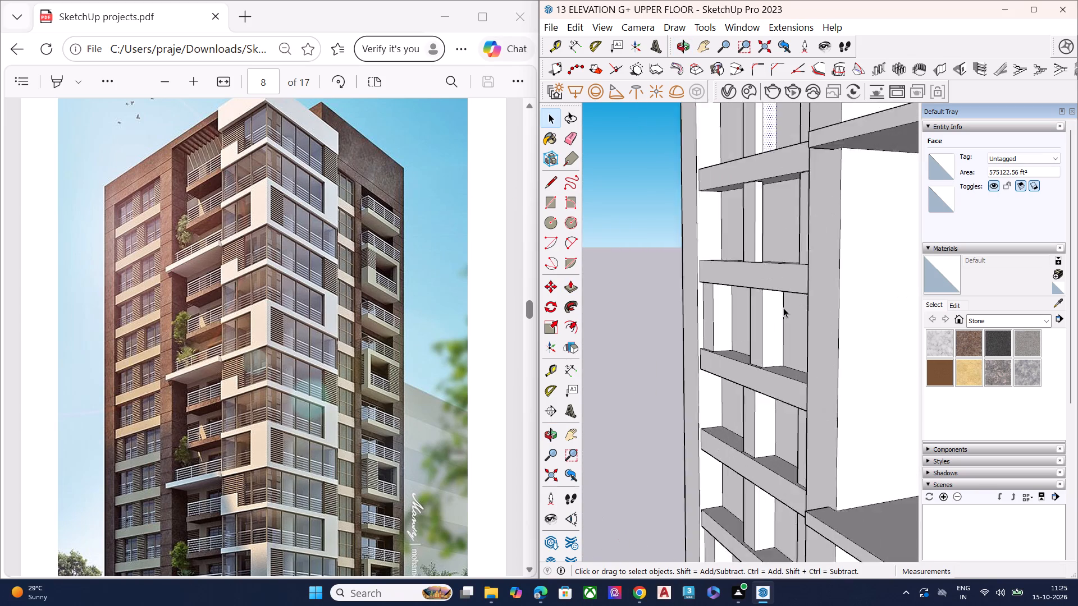
scroll(783, 307, up, 13)
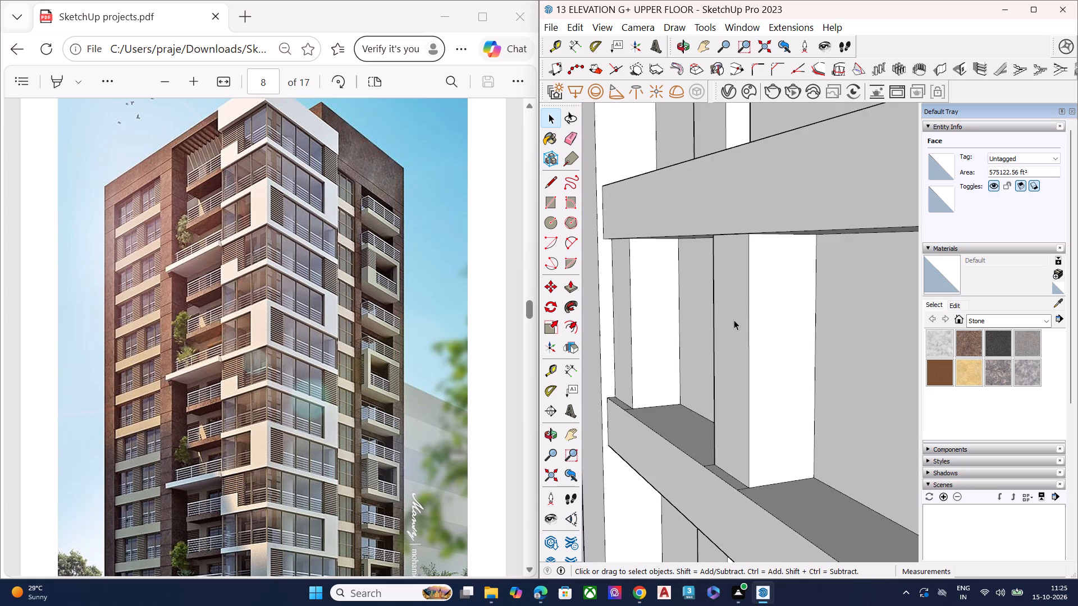
click(734, 320)
key(p)
click(734, 320)
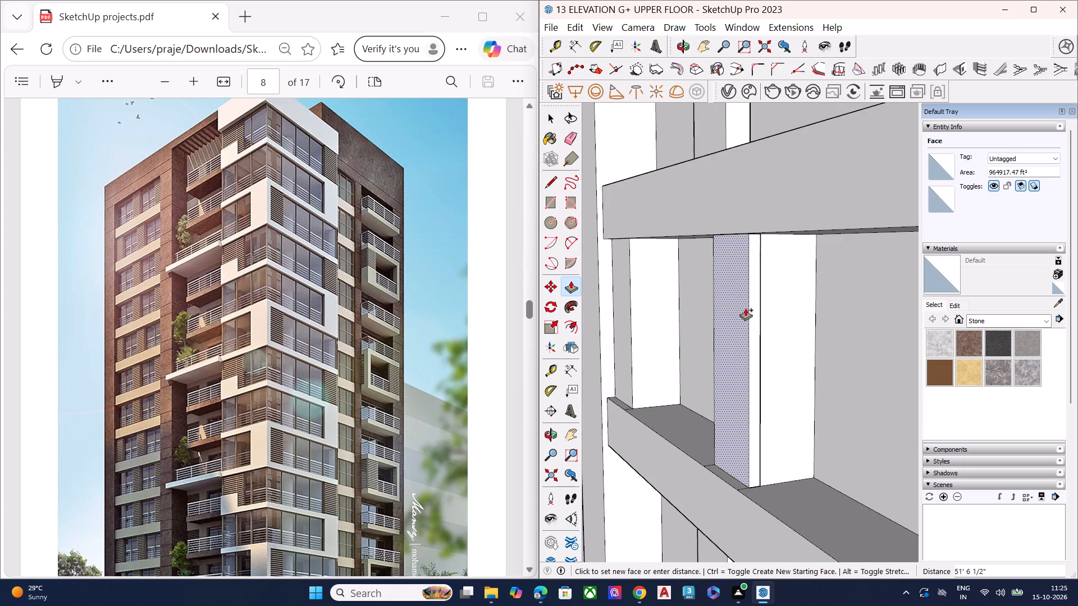
click(752, 123)
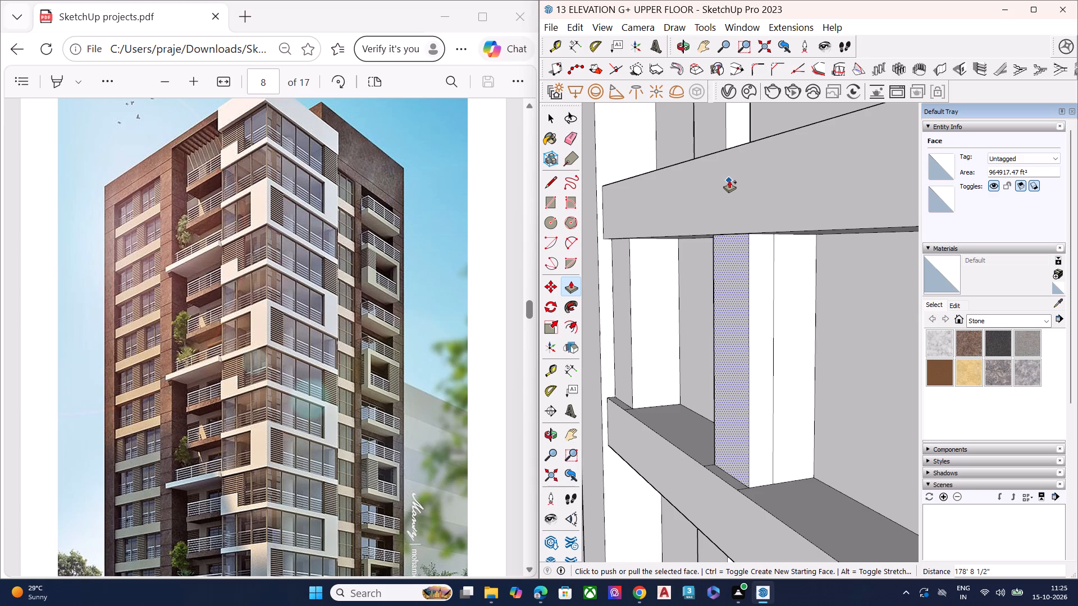
Push/Pull the seventh window row's centre mullion inward 178' 8 1/2", keeping its original front face as a separate starting face.
scroll(720, 228, down, 10)
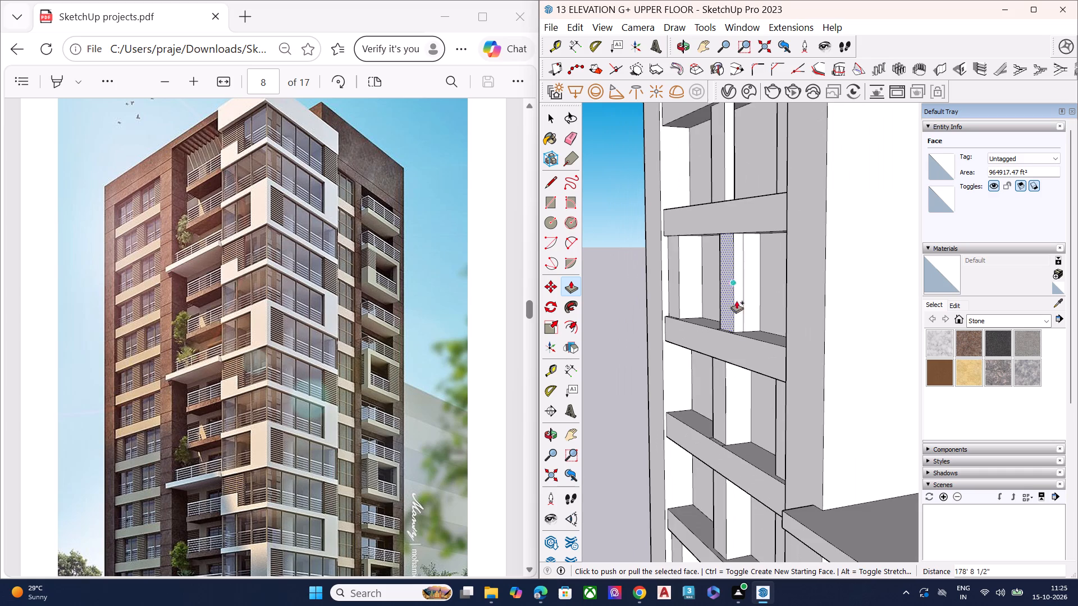
scroll(727, 360, up, 4)
key(space)
click(713, 386)
key(p)
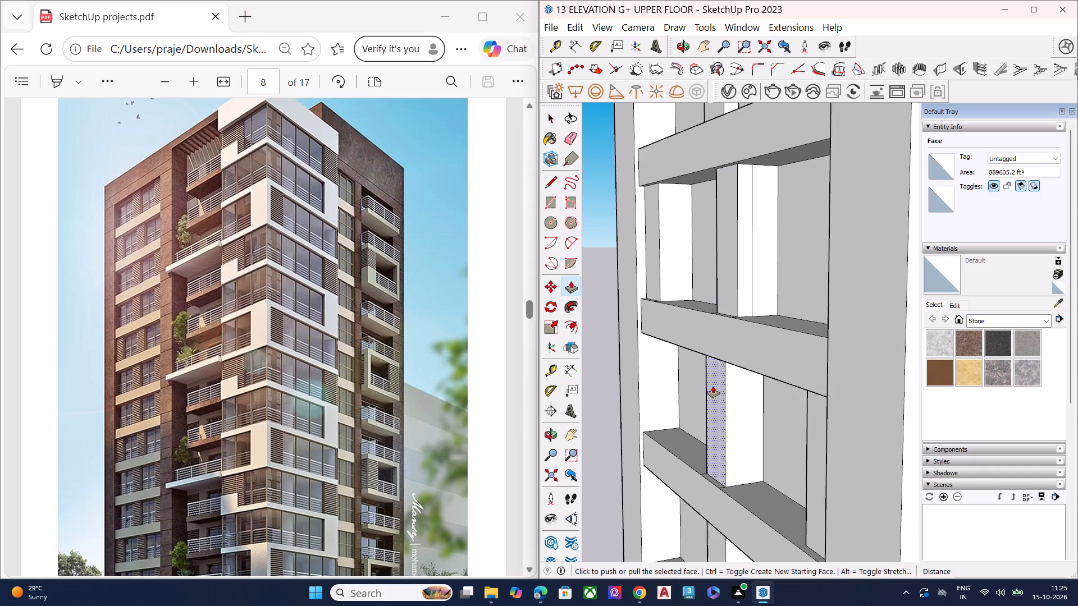
click(713, 386)
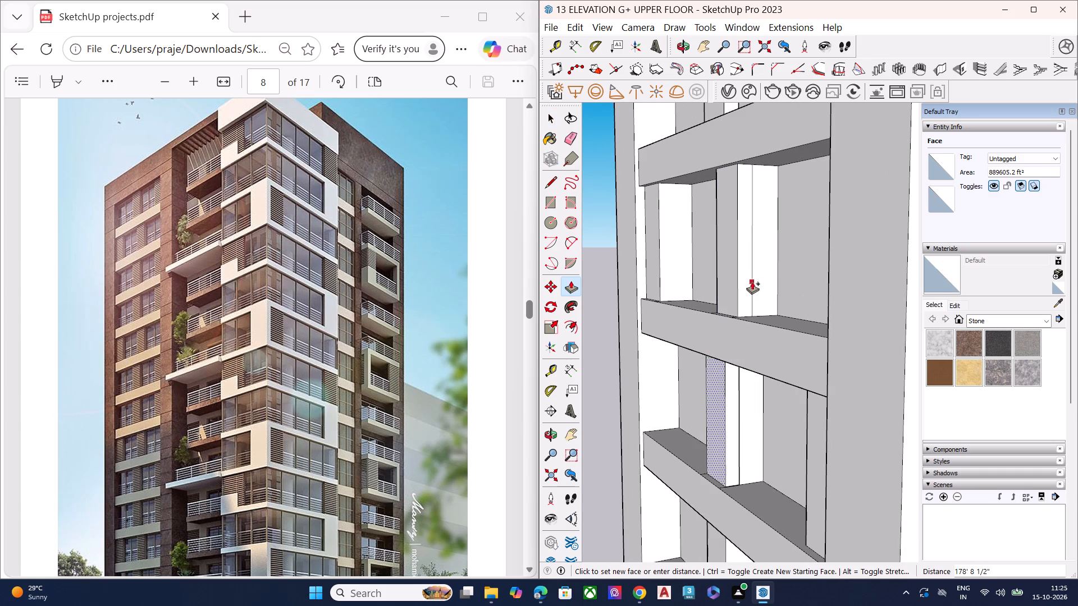
click(752, 282)
Push/Pull the sixth window row's centre mullion inward 178' 8 1/2", keeping its original front face as a separate starting face.
scroll(728, 280, down, 16)
scroll(723, 362, up, 2)
scroll(723, 362, down, 1)
scroll(723, 363, up, 1)
scroll(723, 363, down, 1)
scroll(723, 363, up, 4)
key(space)
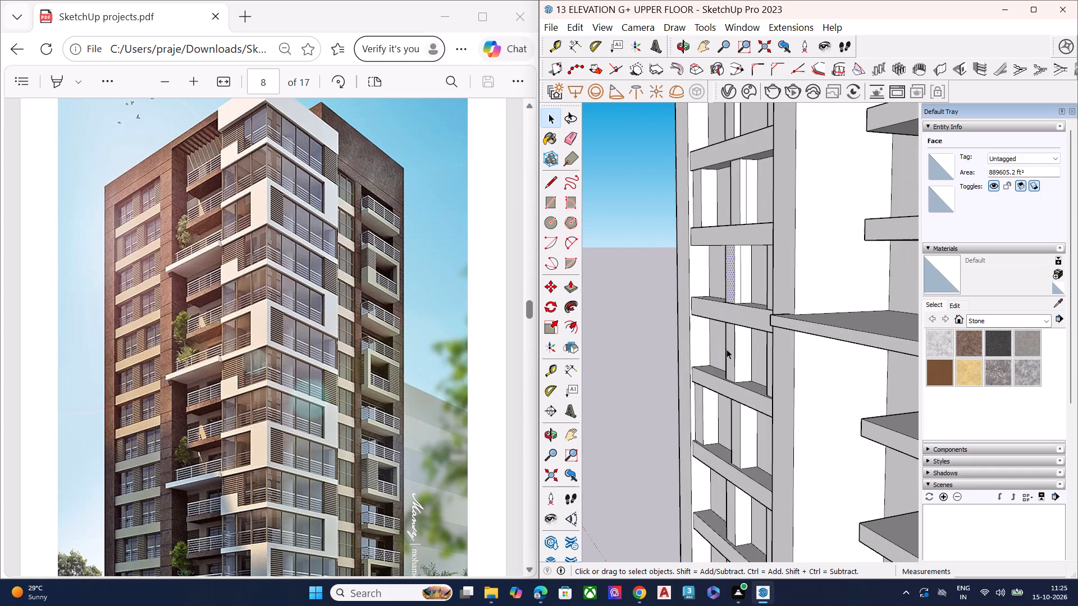
click(727, 346)
scroll(732, 349, up, 1)
scroll(732, 349, down, 2)
scroll(732, 349, up, 7)
scroll(732, 349, down, 1)
scroll(732, 349, up, 1)
click(732, 349)
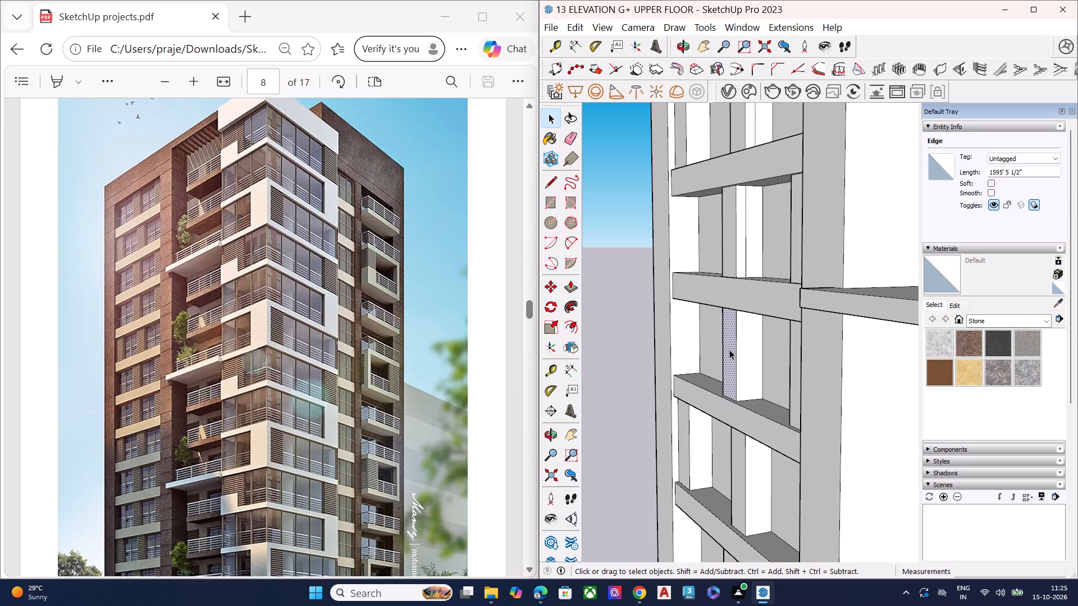
key(p)
click(732, 349)
click(748, 255)
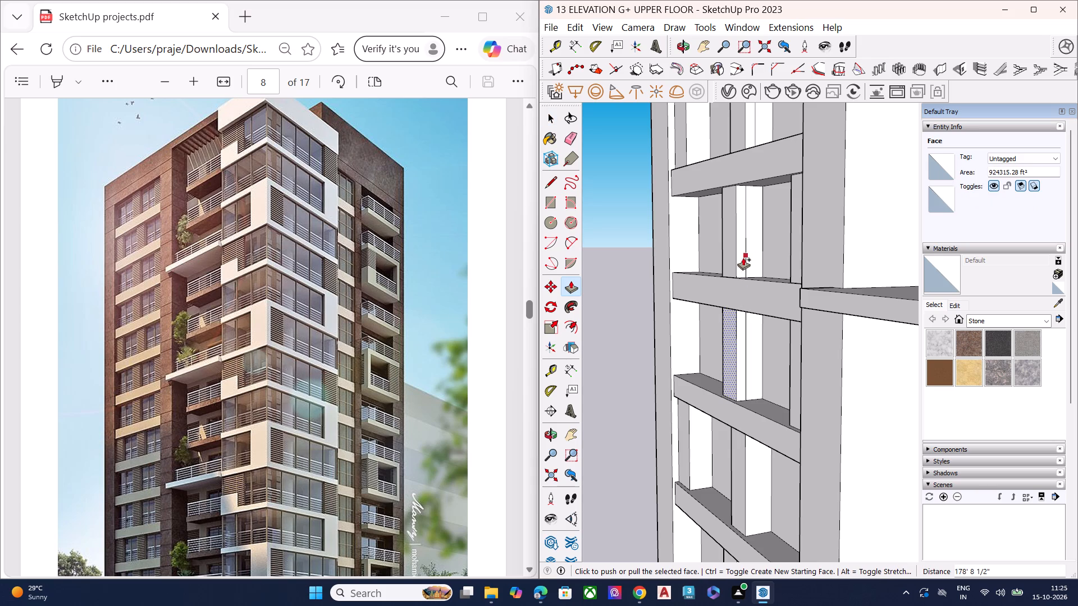
Push/Pull the fifth window row's centre mullion front face inward, level with the depth line on the sixth row's mullion.
scroll(725, 279, down, 8)
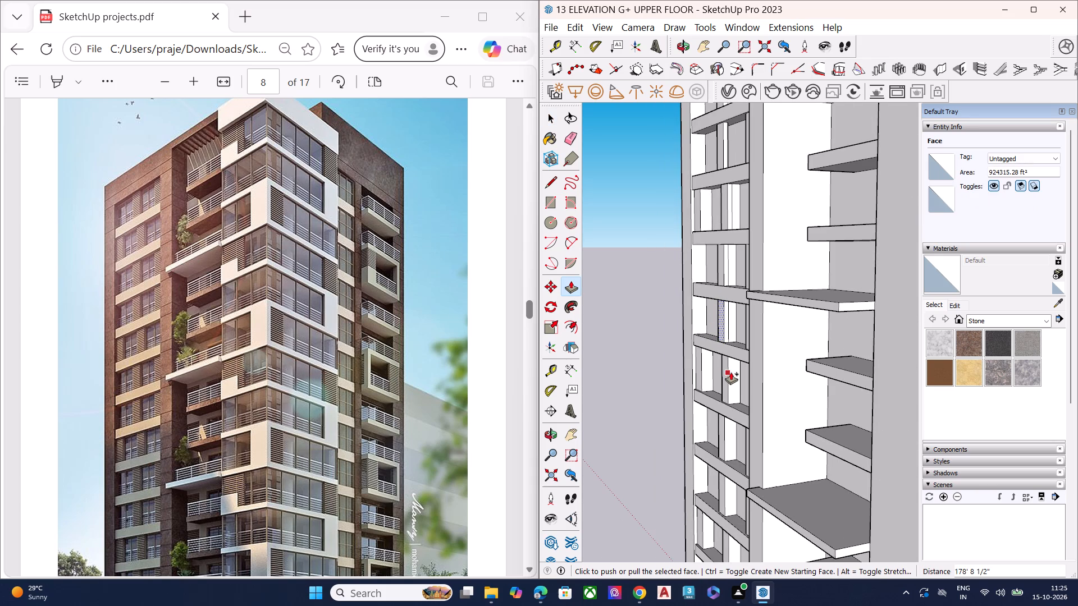
scroll(729, 385, up, 8)
key(space)
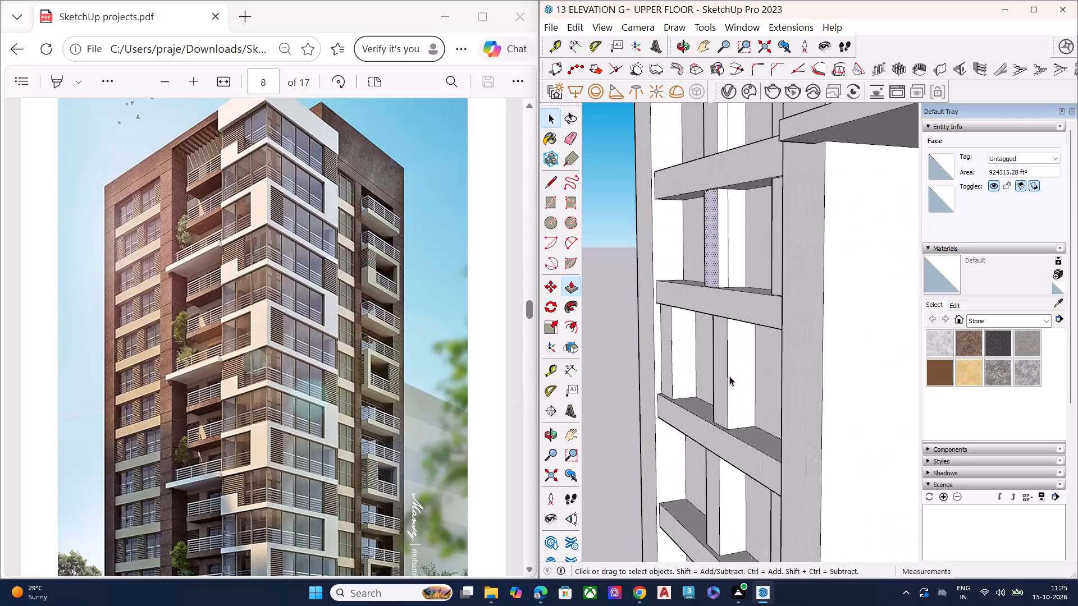
click(721, 372)
key(p)
click(719, 371)
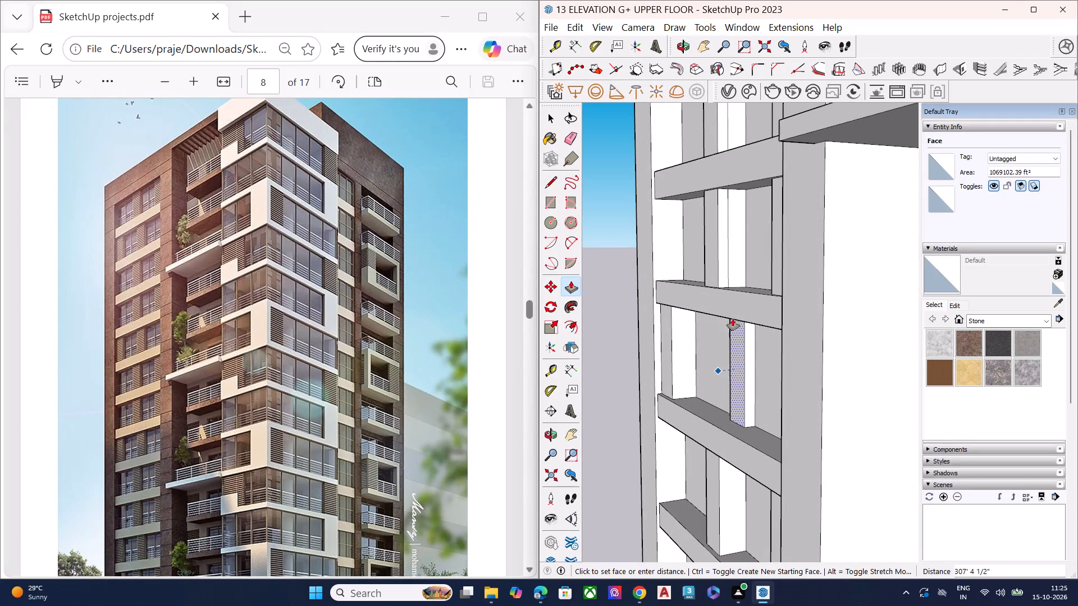
click(730, 260)
key(space)
scroll(734, 257, down, 7)
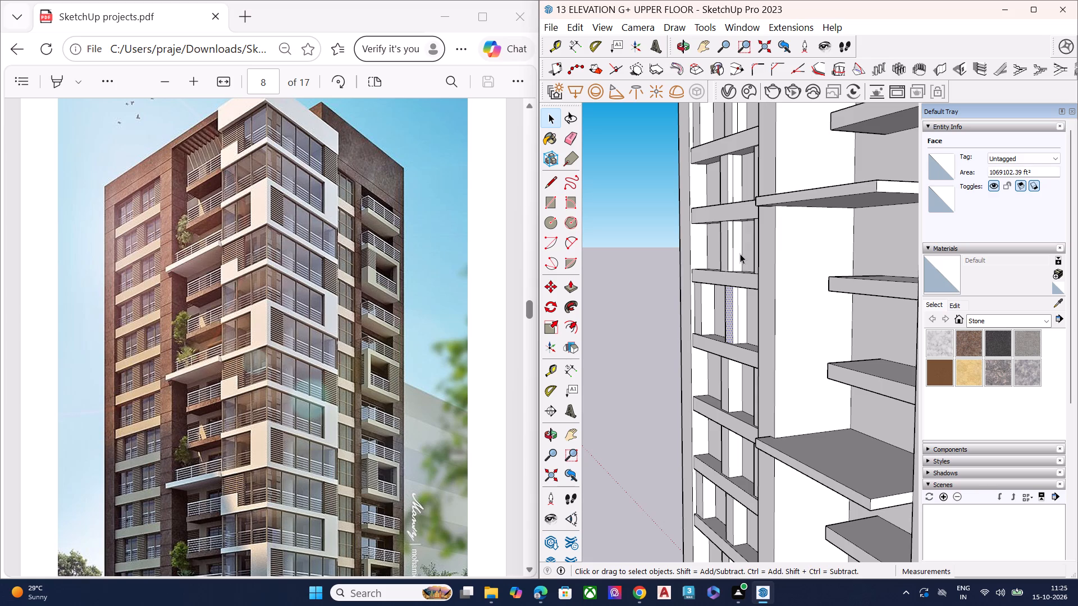
scroll(630, 265, down, 8)
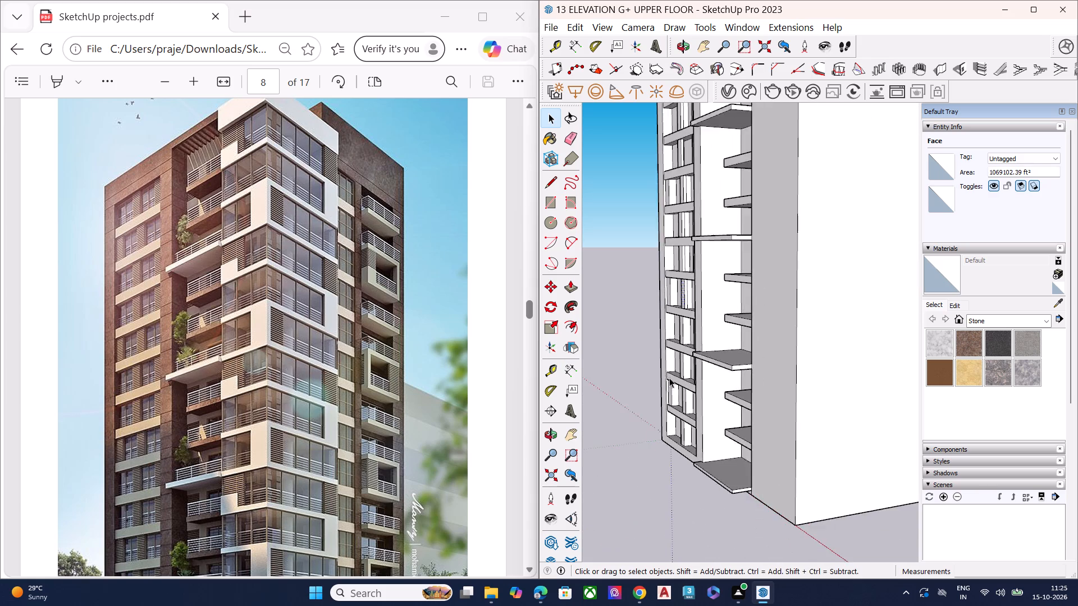
Push/Pull the fourth window row's centre mullion inward 178' 8 1/2", keeping its original front face as a separate starting face.
middle_drag(672, 383, 743, 325)
scroll(716, 342, up, 9)
scroll(712, 272, up, 7)
scroll(707, 273, down, 1)
scroll(705, 273, up, 3)
click(637, 332)
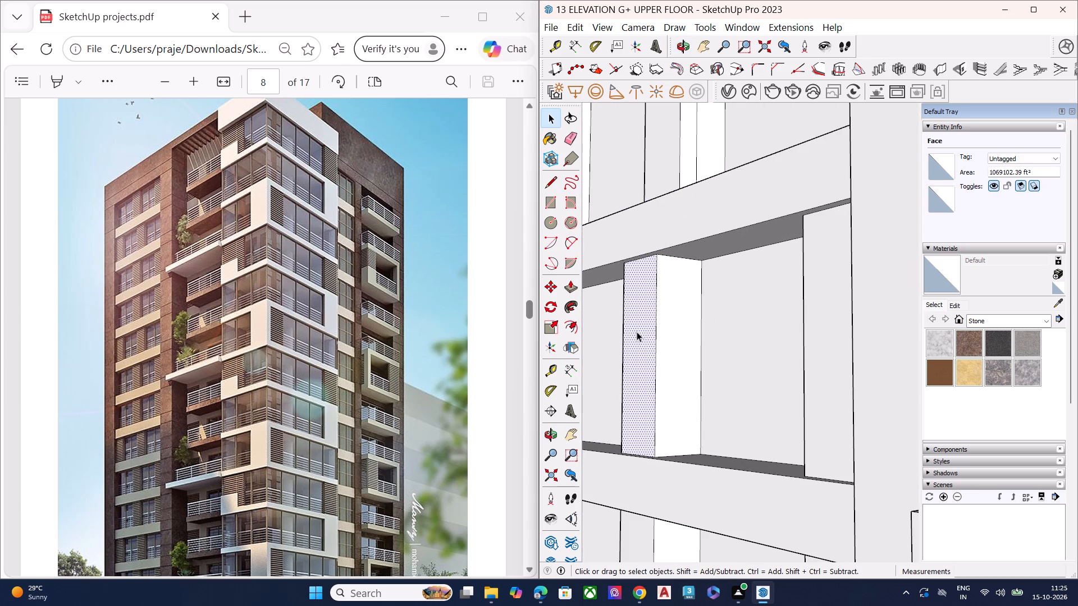
key(p)
click(641, 333)
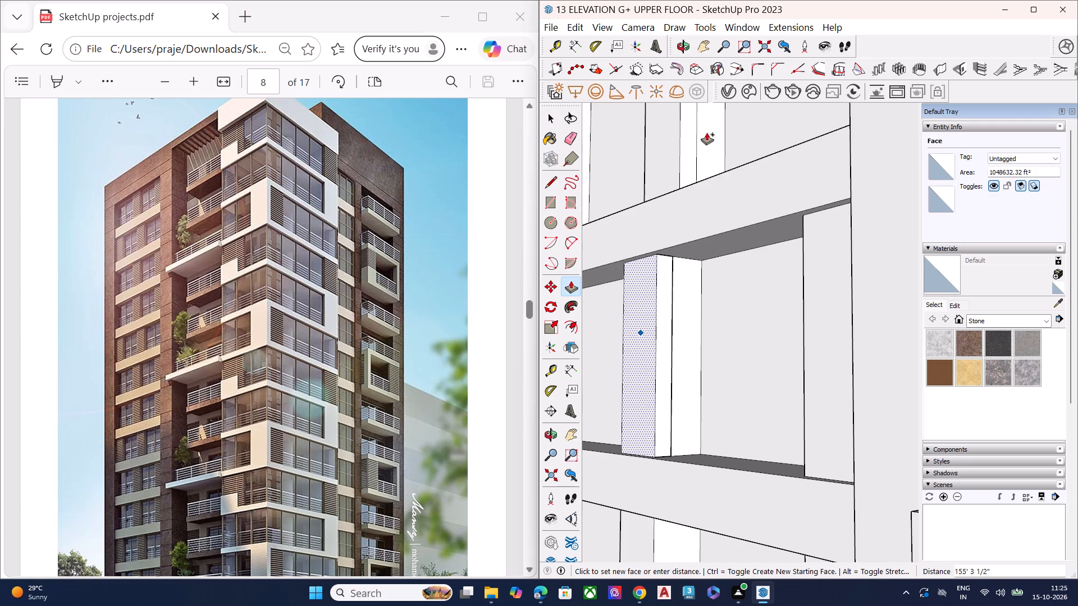
click(697, 132)
Push/Pull the third window row's centre mullion front face inward, level with the depth line on the fourth row's mullion.
scroll(628, 174, down, 8)
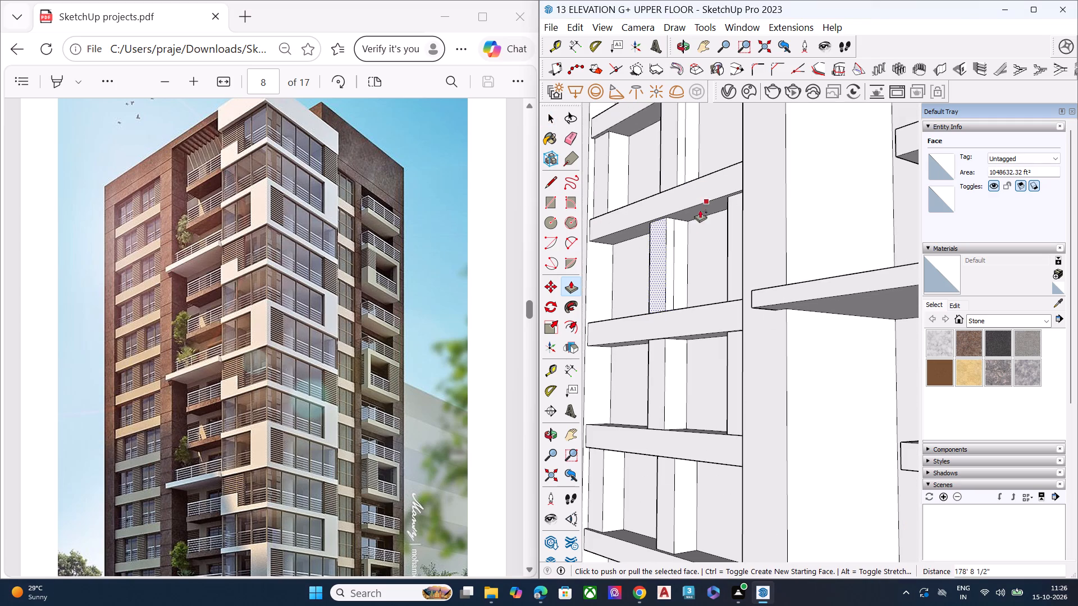
key(space)
click(654, 397)
key(p)
click(654, 397)
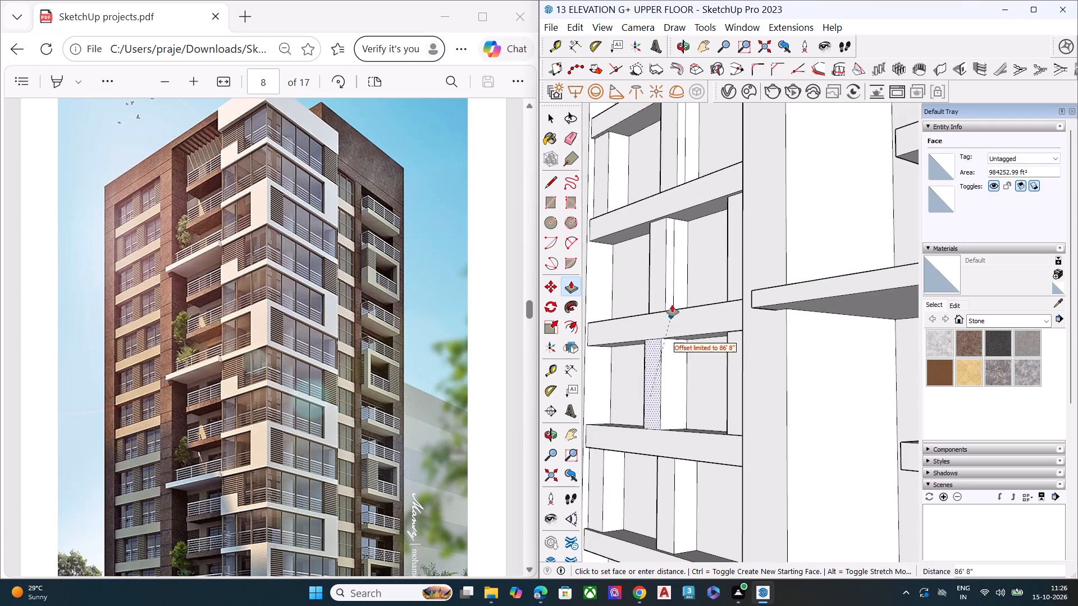
click(675, 259)
Push/Pull the second window row's centre mullion front face inward, level with the depth line on the third row's mullion.
scroll(666, 267, down, 6)
scroll(653, 431, up, 3)
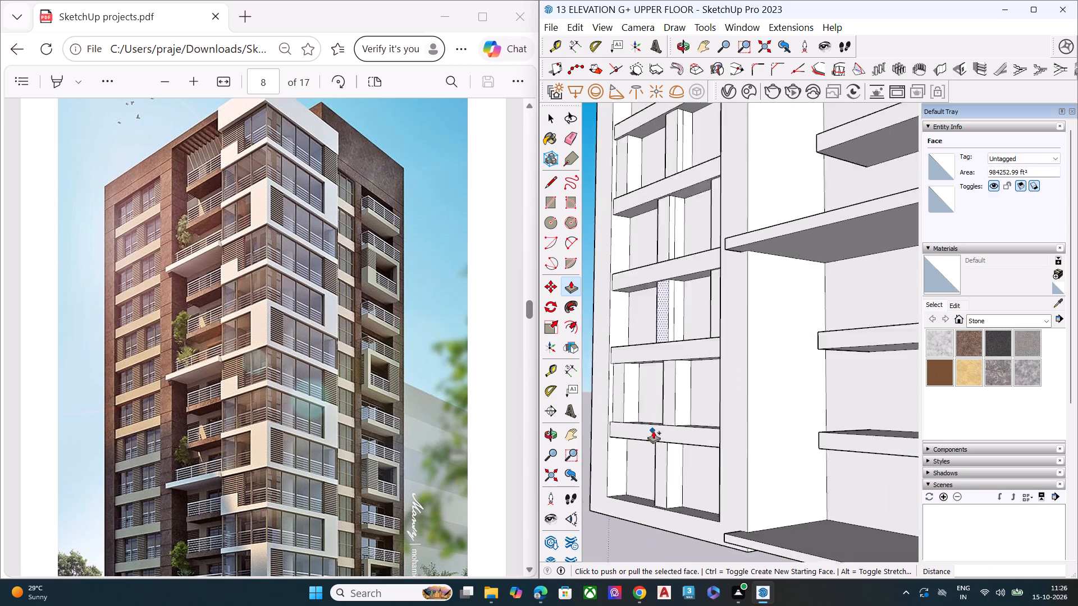
scroll(654, 431, up, 6)
key(space)
click(686, 370)
key(p)
click(681, 370)
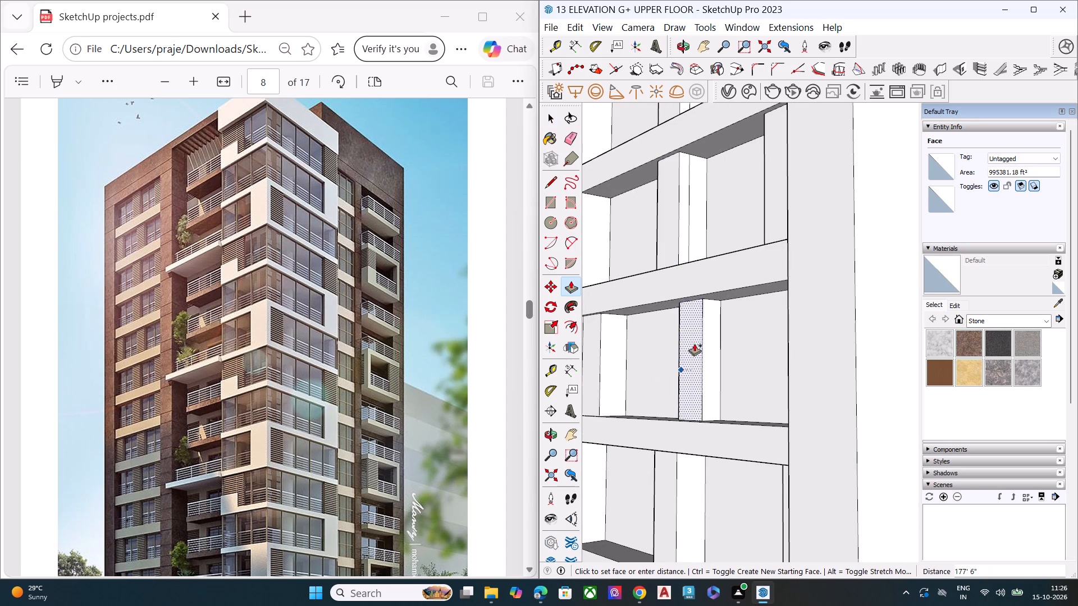
click(689, 228)
Push/Pull the bottom window row's centre mullion inward 178' 8 1/2", matching the depth line on the second row's mullion.
scroll(666, 274, down, 7)
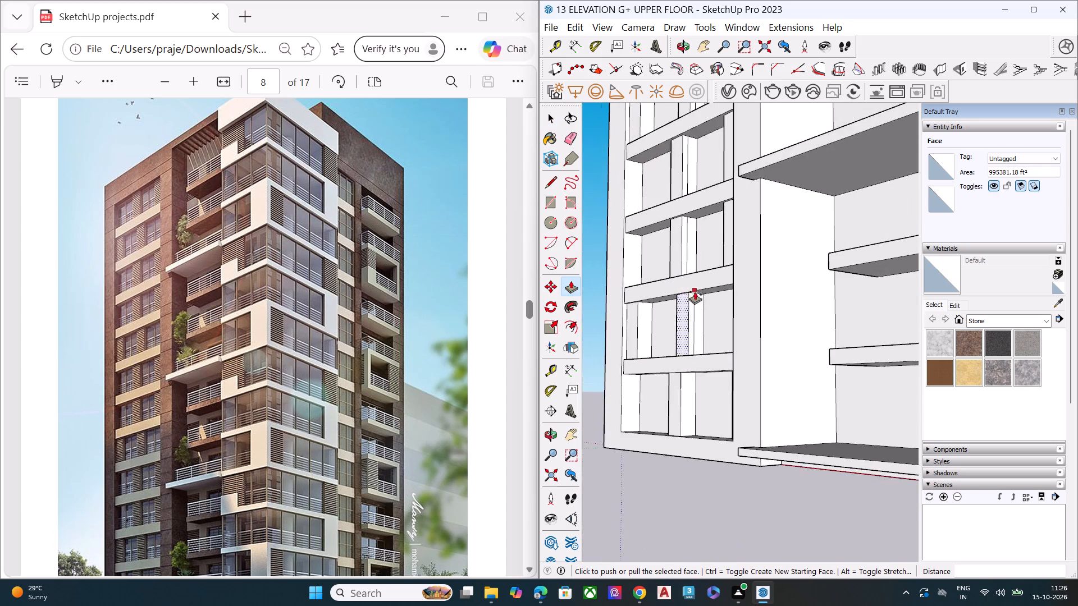
key(space)
scroll(679, 366, up, 7)
click(673, 400)
key(p)
click(671, 403)
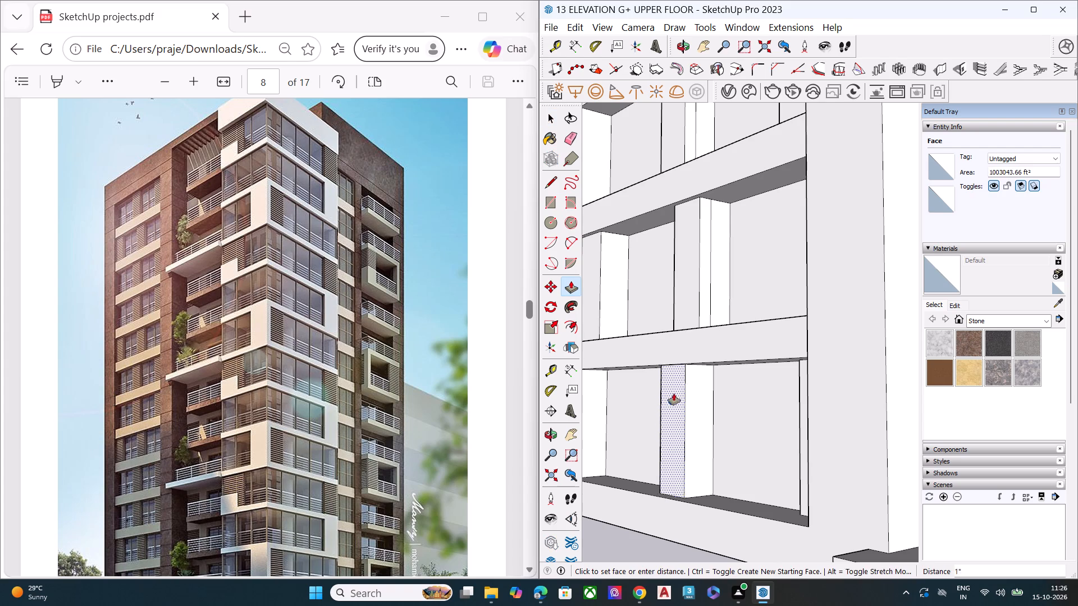
click(711, 269)
Push/Pull the centre mullion in the second window row from the top inward, level with the depth line on the mullion below.
scroll(714, 284, down, 7)
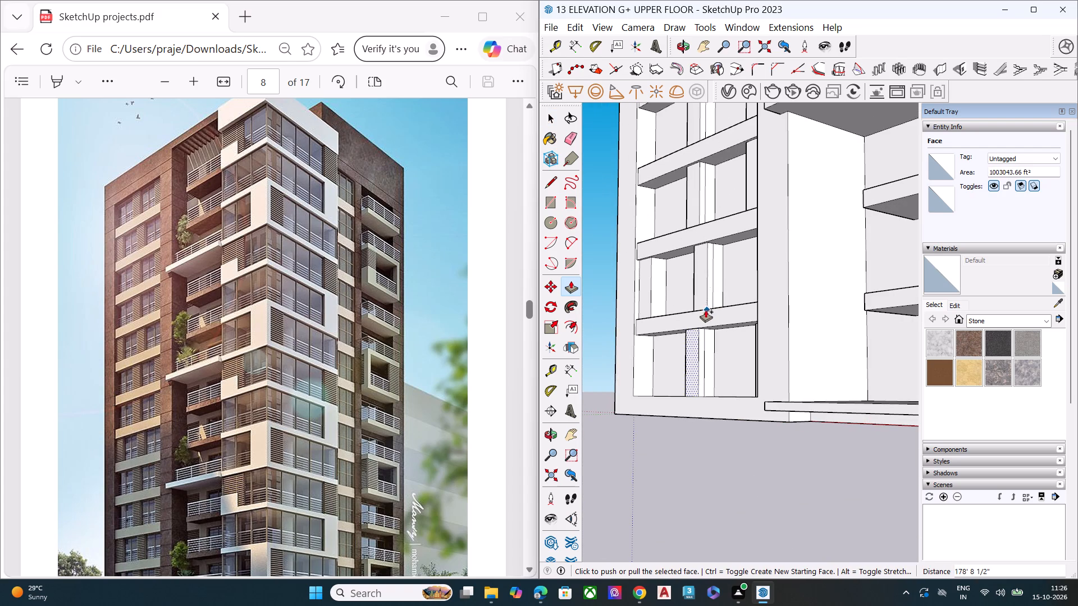
scroll(703, 324, down, 7)
middle_drag(701, 288, 700, 341)
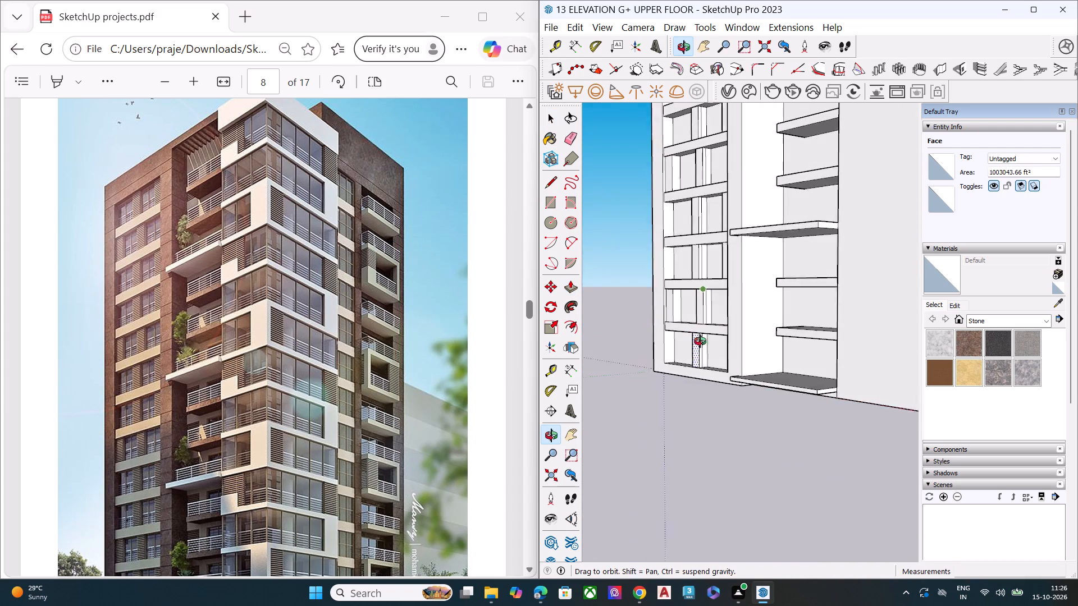
middle_drag(700, 341, 680, 334)
scroll(715, 301, down, 7)
scroll(741, 218, up, 12)
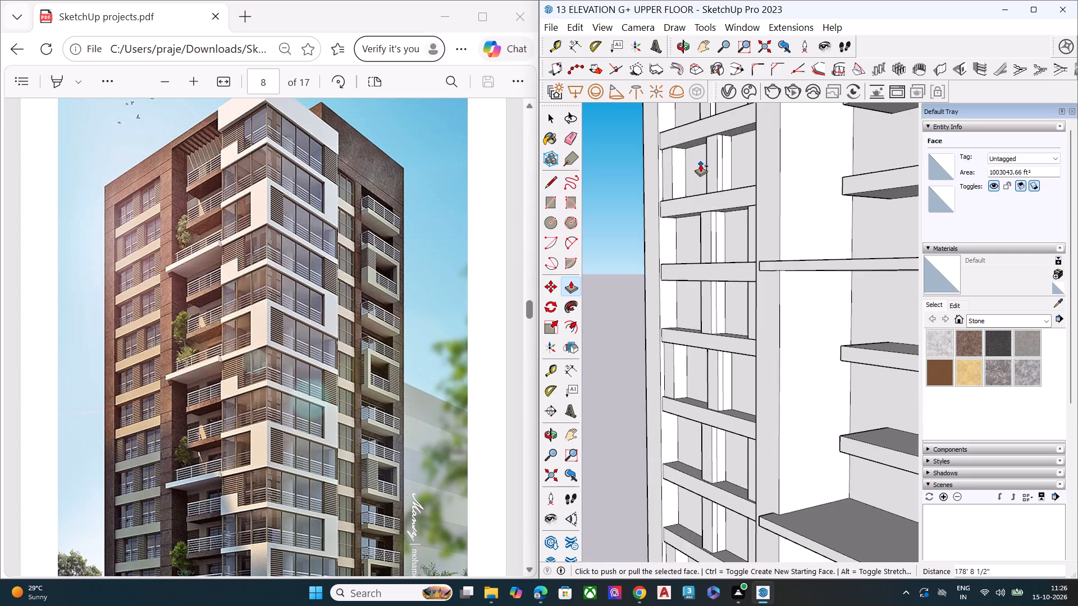
scroll(723, 223, down, 8)
scroll(716, 184, up, 1)
scroll(715, 179, down, 1)
scroll(705, 134, up, 9)
scroll(746, 184, up, 3)
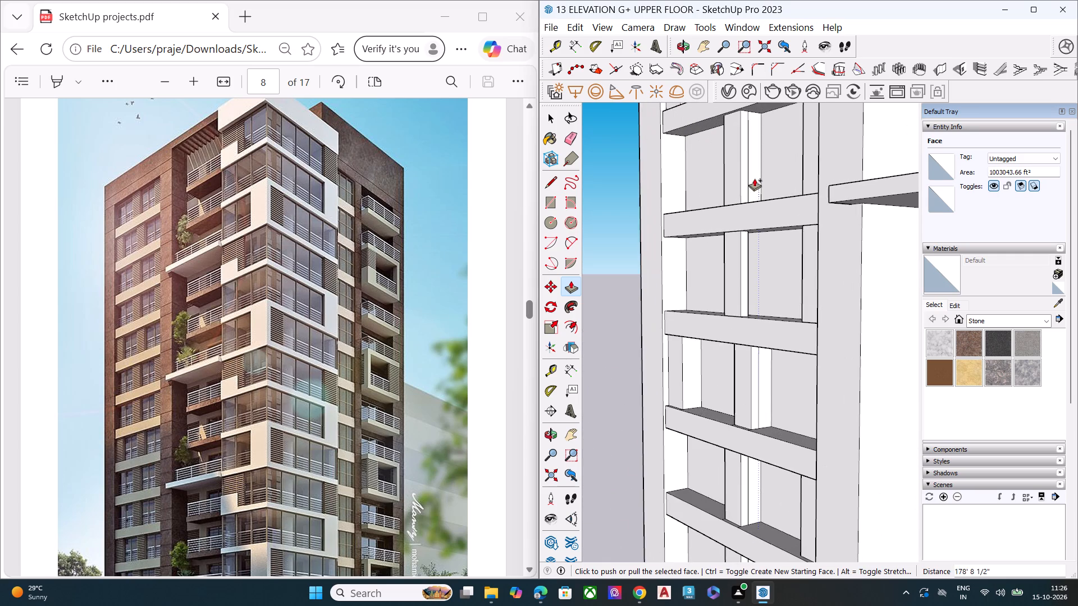
scroll(755, 178, up, 7)
scroll(736, 198, down, 7)
scroll(720, 238, up, 1)
scroll(718, 242, down, 10)
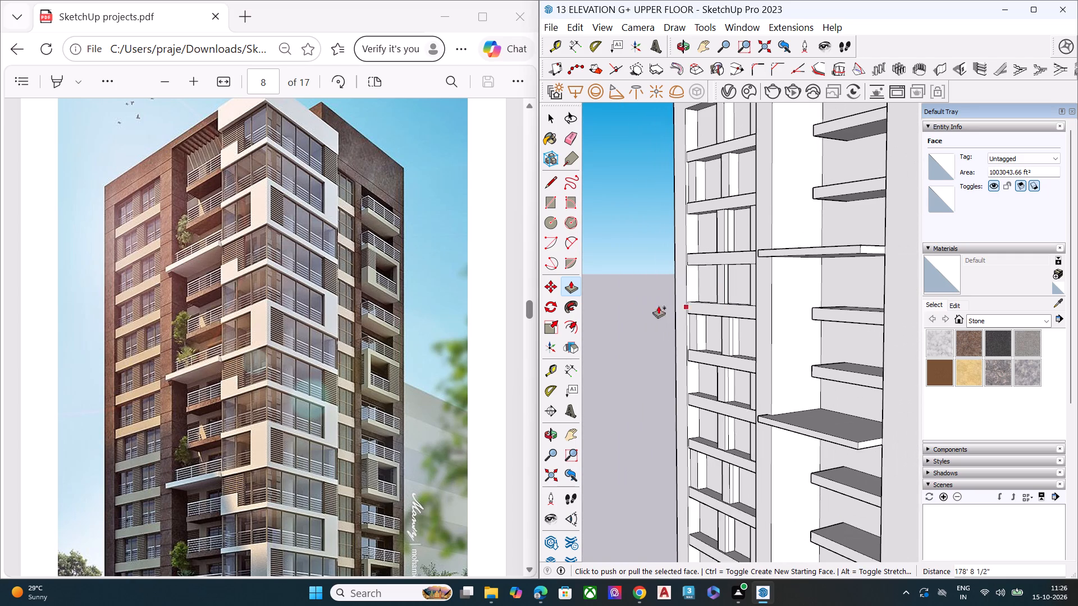
middle_drag(716, 171, 710, 262)
key(space)
scroll(726, 169, up, 8)
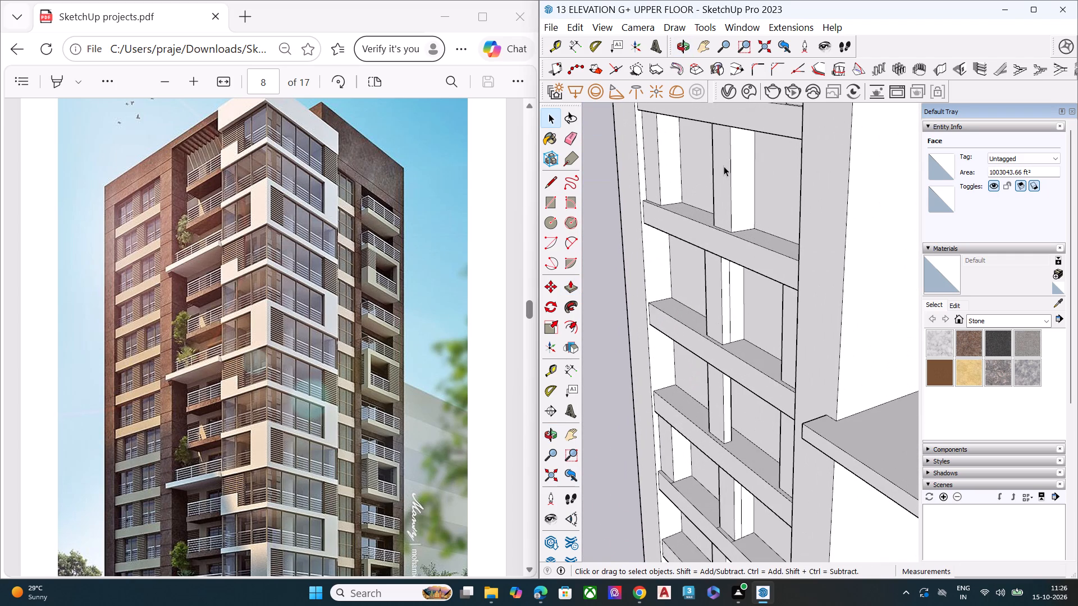
click(724, 166)
key(p)
click(723, 169)
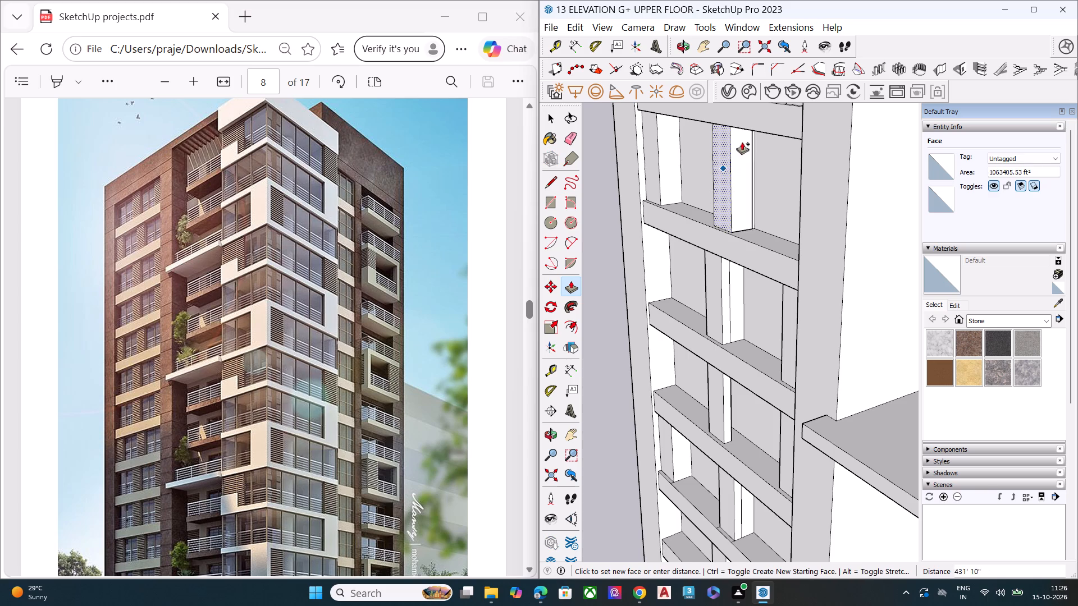
click(730, 283)
Push/Pull the top window row's centre mullion inward 178' 8 1/2", keeping its original front face as a separate starting face.
scroll(730, 283, down, 7)
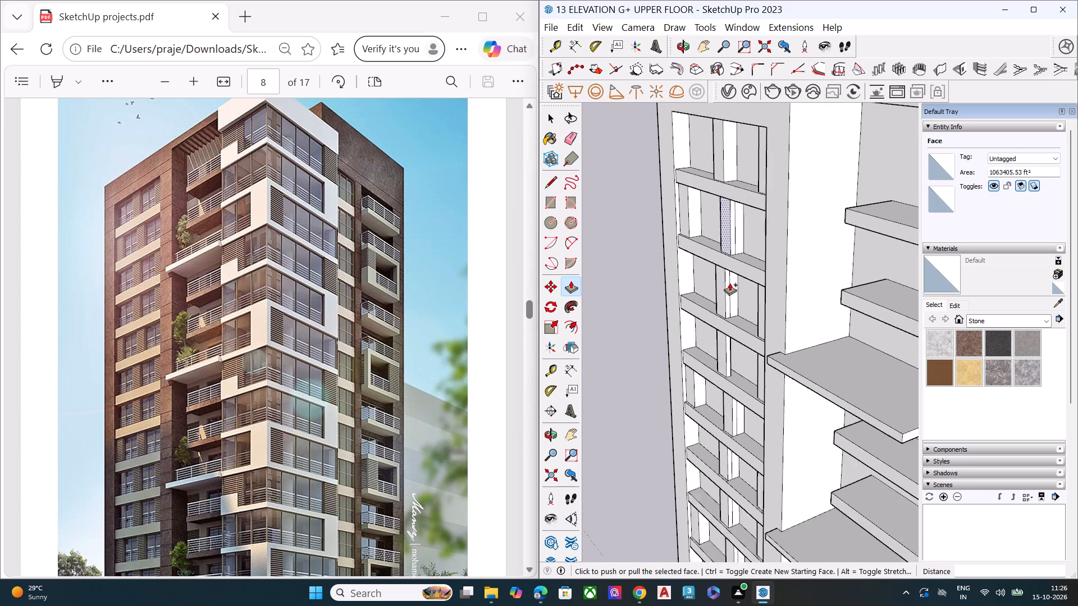
middle_drag(723, 256, 716, 156)
scroll(715, 129, up, 8)
key(space)
click(729, 201)
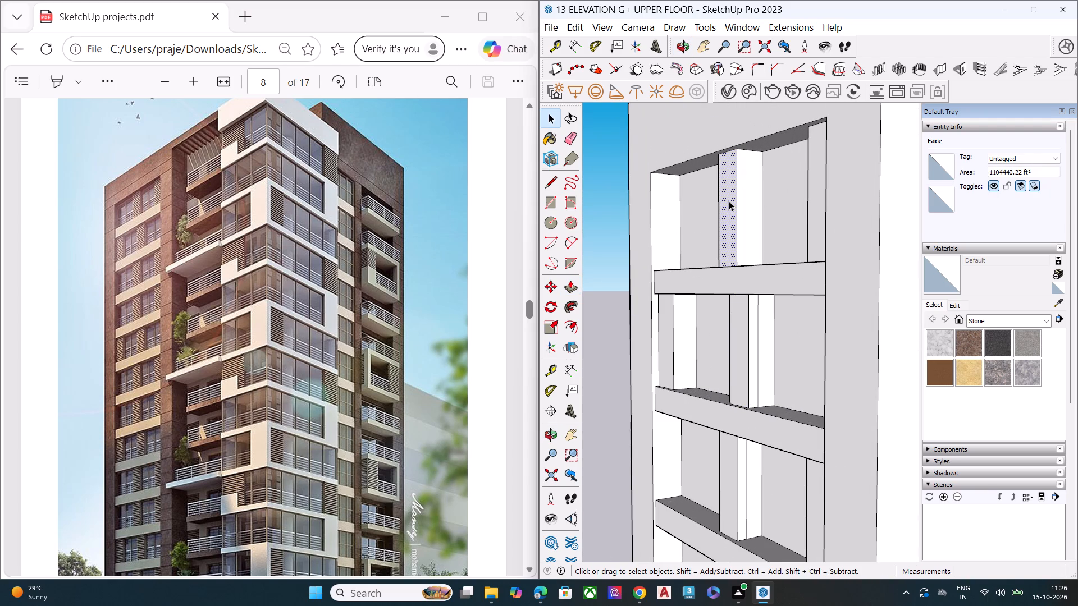
key(p)
click(729, 201)
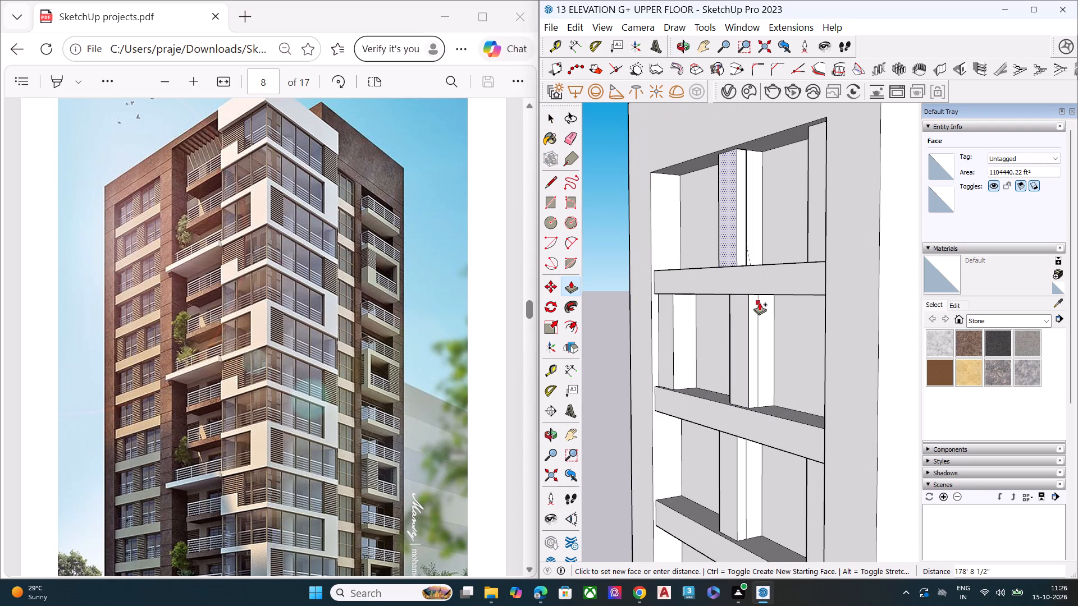
click(760, 303)
Push/Pull the left mullion in the second window row from the top inward 178' 8 1/2", level with that row's centre mullion depth line.
scroll(751, 210, down, 6)
middle_drag(743, 246, 787, 249)
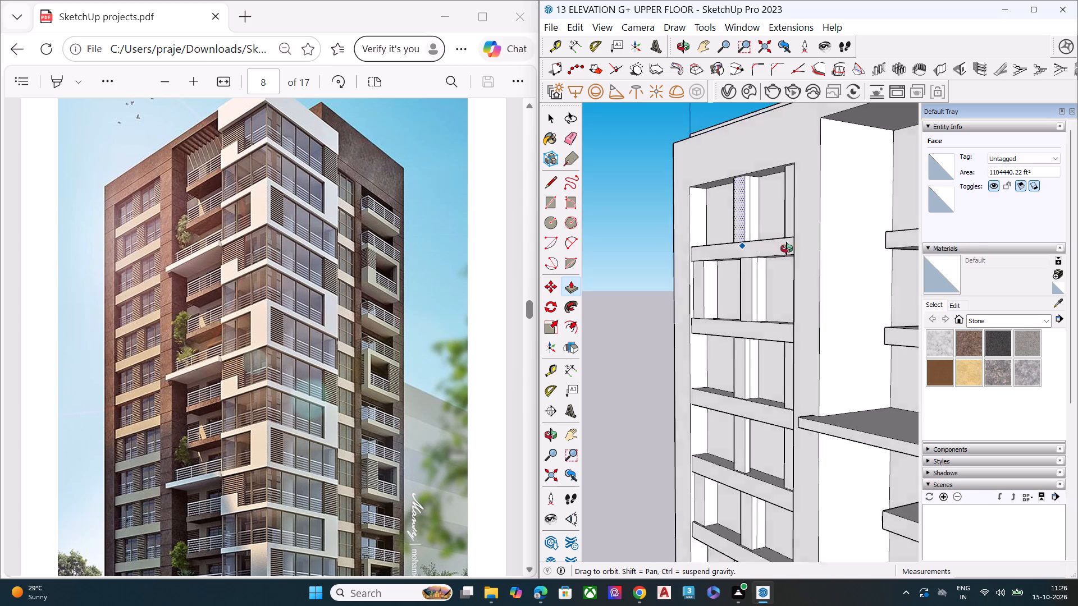
middle_drag(787, 249, 987, 237)
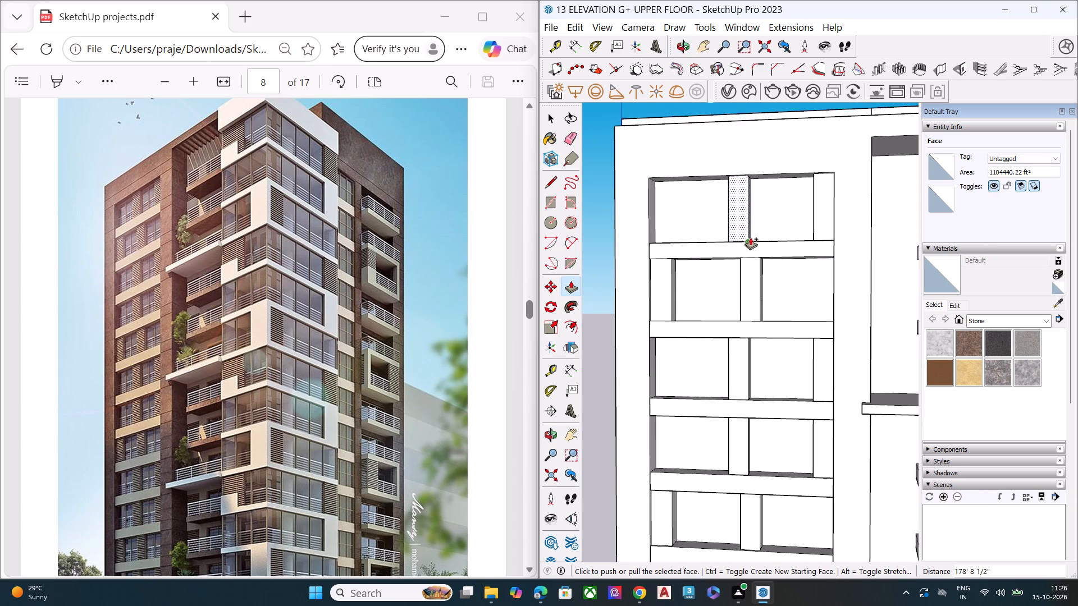
middle_drag(697, 309, 611, 306)
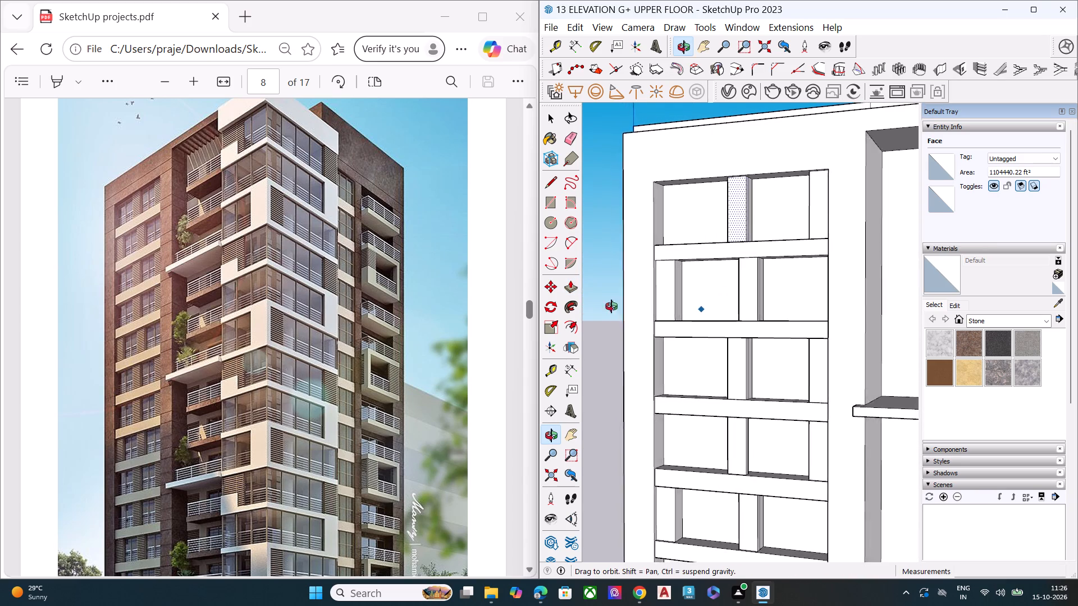
middle_drag(611, 306, 492, 299)
scroll(696, 272, up, 2)
scroll(702, 270, down, 1)
scroll(702, 270, up, 6)
key(space)
scroll(685, 301, up, 6)
click(683, 301)
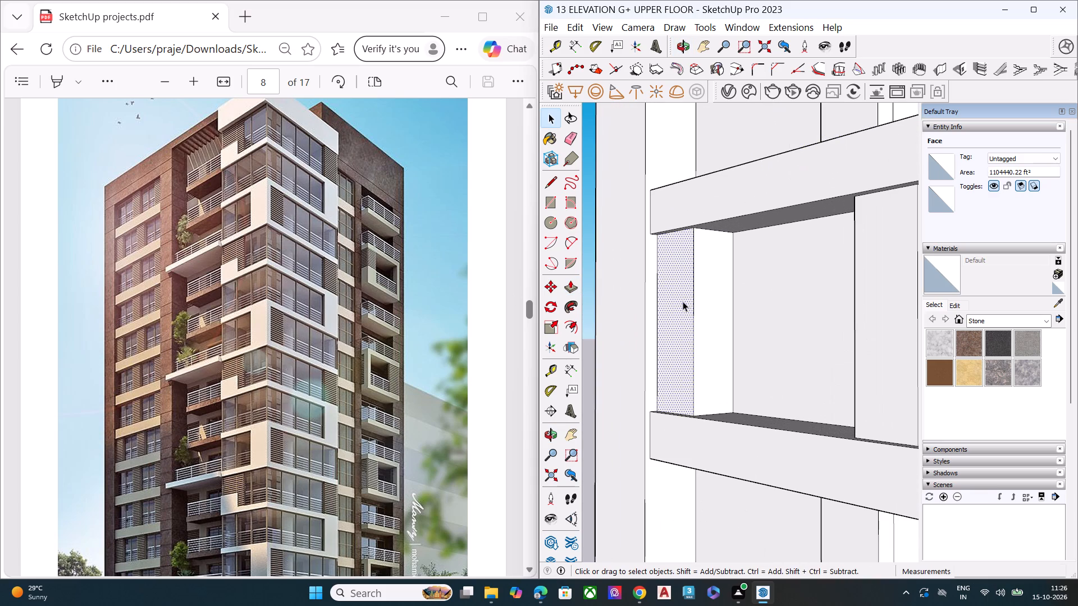
key(p)
click(682, 301)
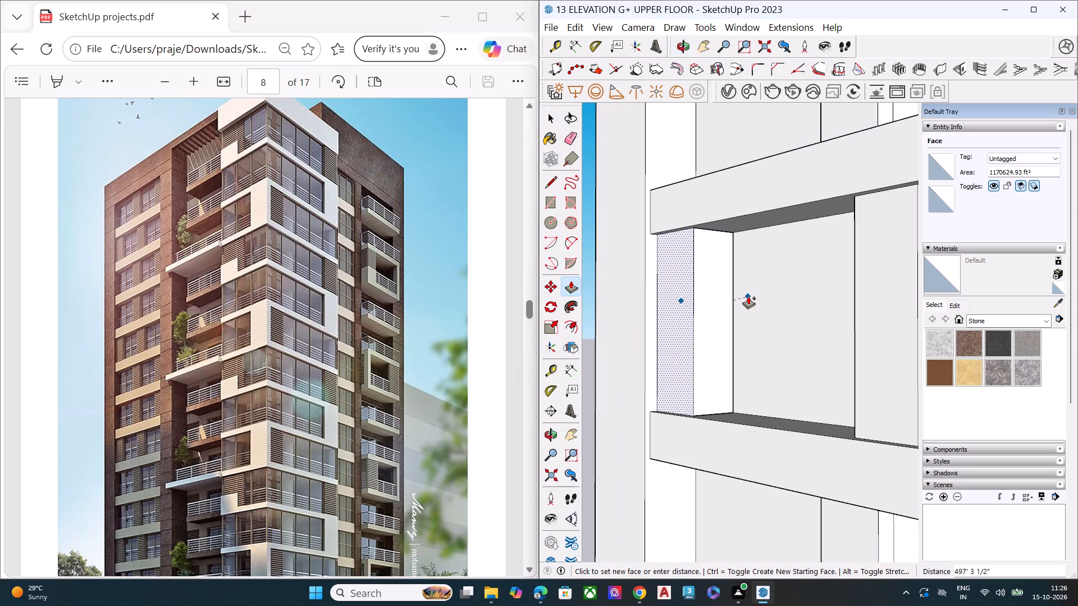
scroll(687, 314, down, 4)
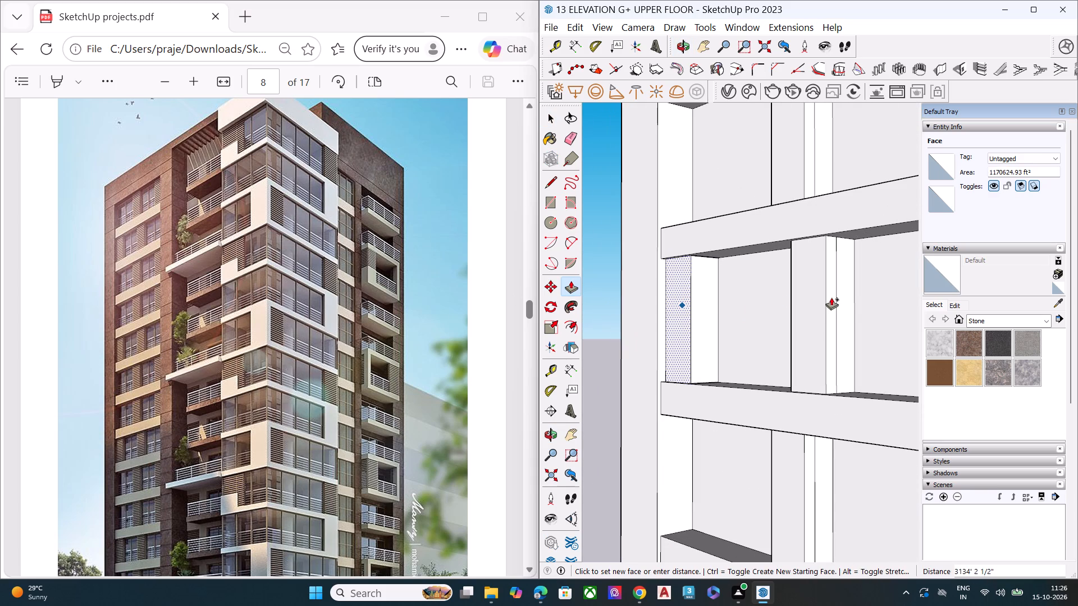
click(837, 299)
Push/Pull the left mullion in the fifth window row from the top inward 178' 8 1/2", level with that row's centre mullion depth line.
scroll(706, 252, down, 5)
scroll(705, 240, up, 1)
scroll(705, 240, down, 3)
scroll(709, 366, up, 7)
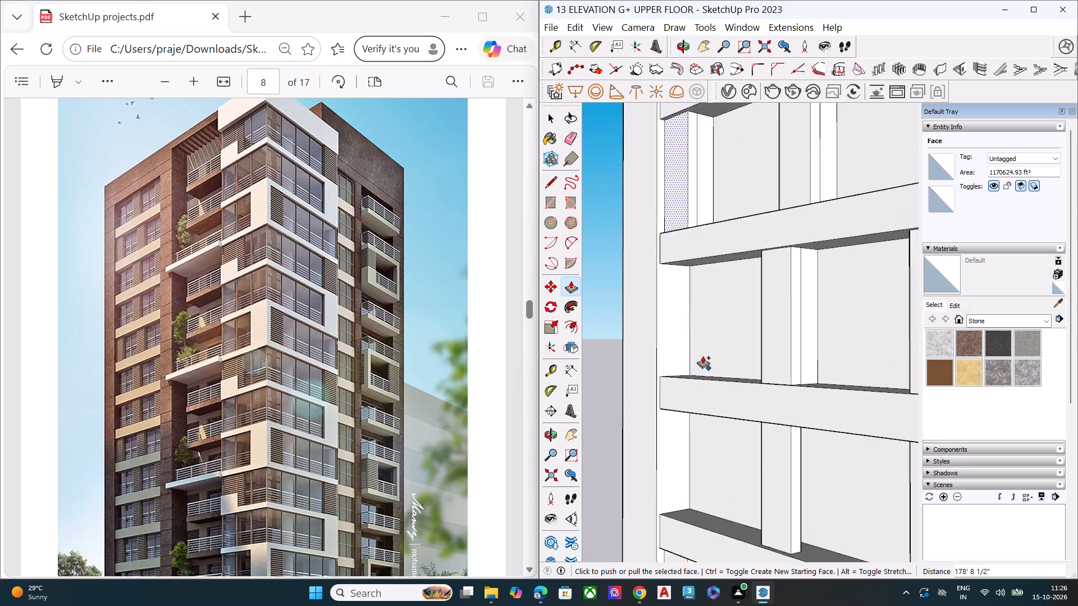
scroll(706, 361, down, 4)
scroll(698, 348, up, 1)
scroll(698, 348, down, 4)
scroll(691, 287, down, 6)
scroll(692, 405, up, 11)
key(space)
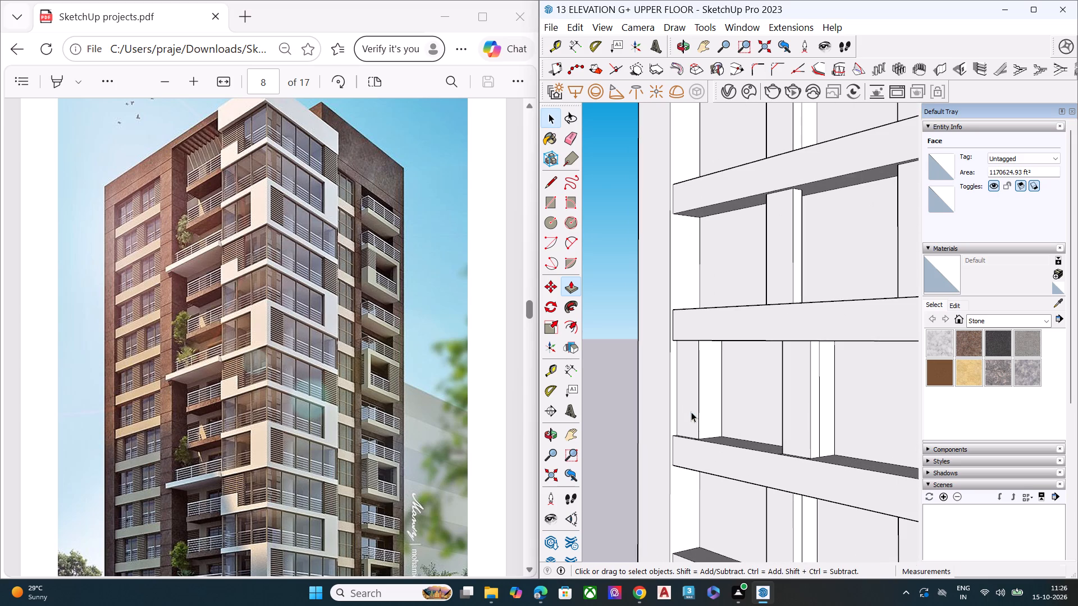
click(687, 408)
key(p)
click(687, 408)
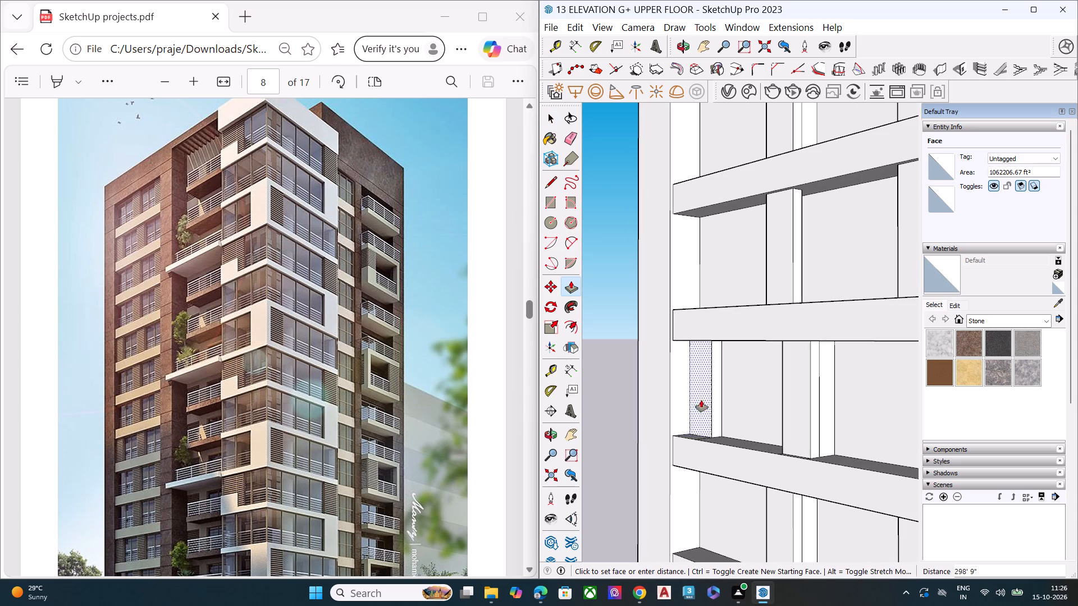
click(818, 393)
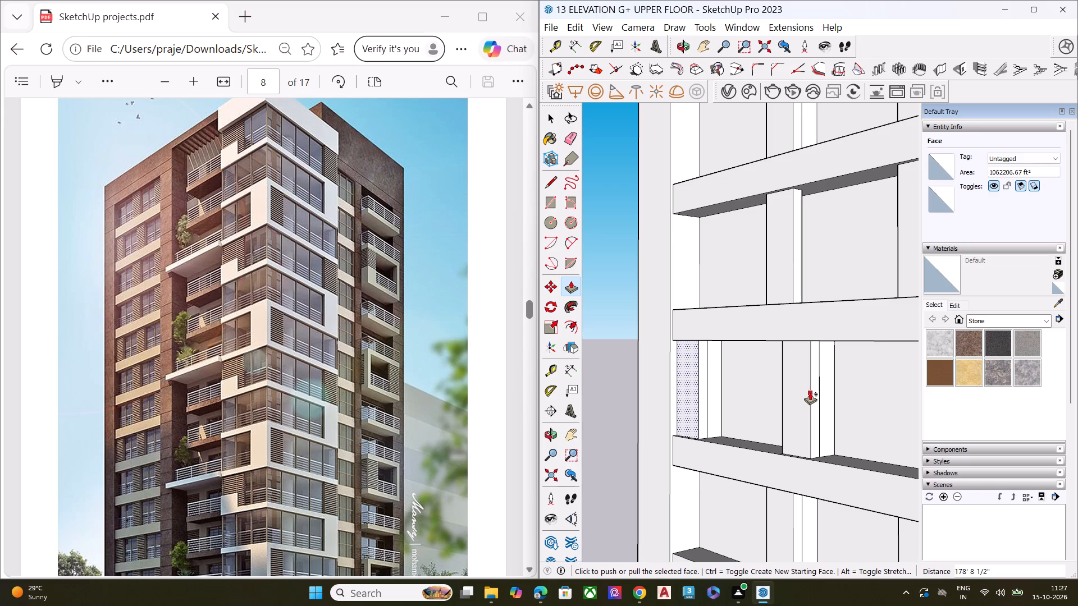
Push/Pull the left mullion in the fifth window row from the bottom inward 178' 8 1/2", level with that row's centre mullion depth line.
scroll(804, 297, down, 6)
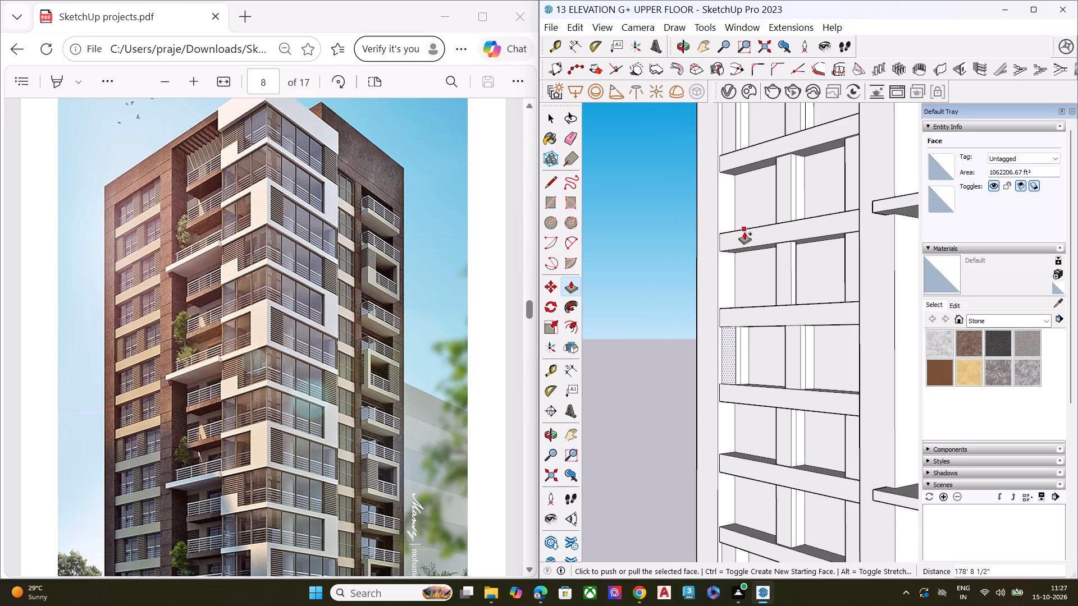
key(space)
scroll(732, 258, down, 6)
scroll(714, 413, up, 8)
click(740, 447)
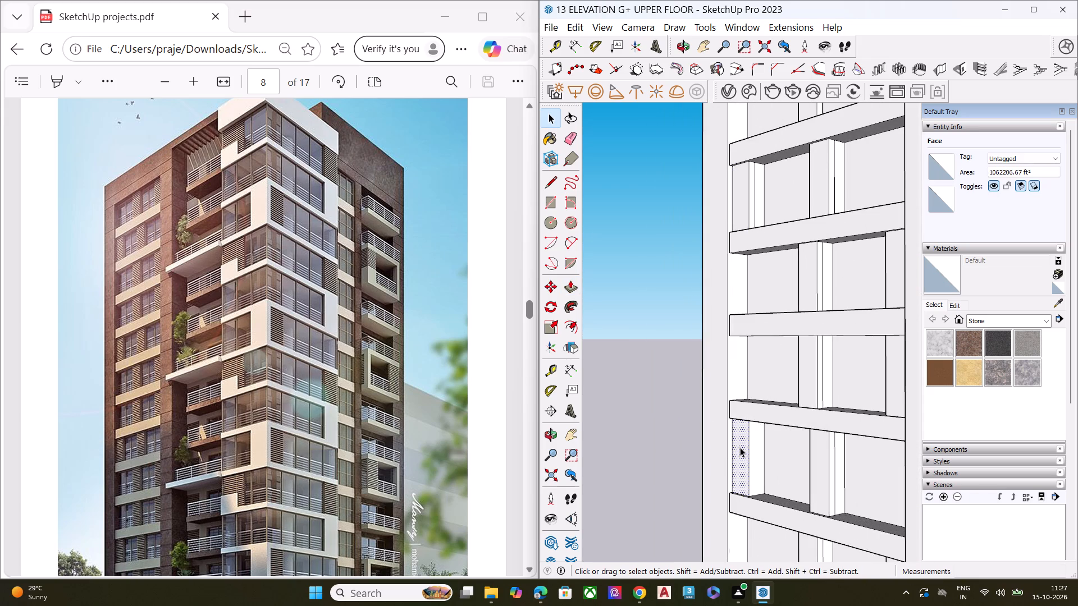
key(p)
click(740, 447)
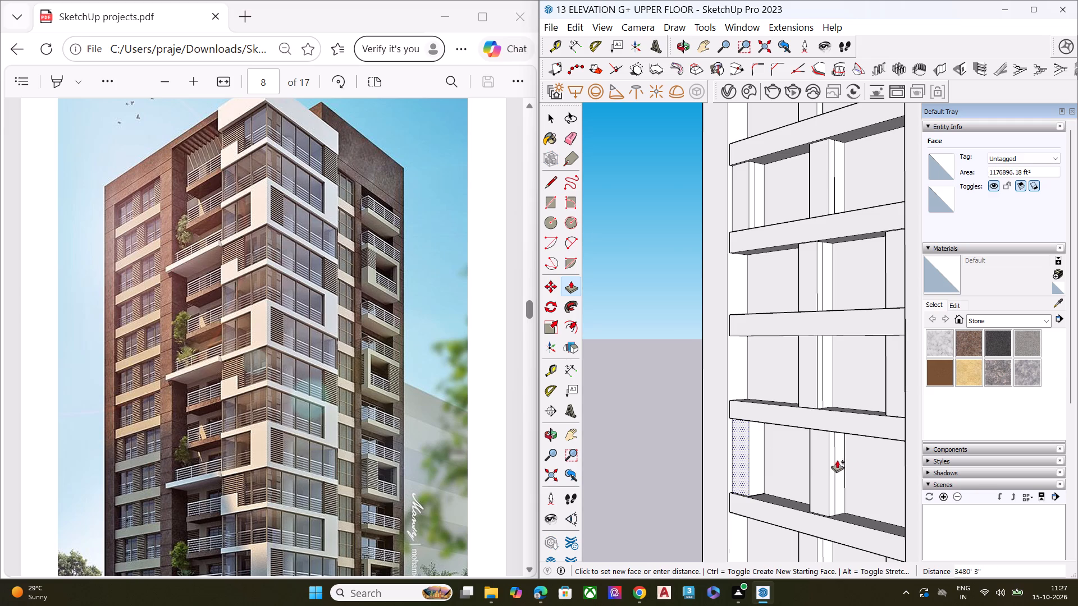
click(833, 459)
Push/Pull the left mullion in the second window row from the bottom inward 178' 8 1/2", level with that row's centre mullion depth line.
scroll(684, 399, down, 3)
scroll(682, 399, up, 2)
scroll(682, 399, down, 7)
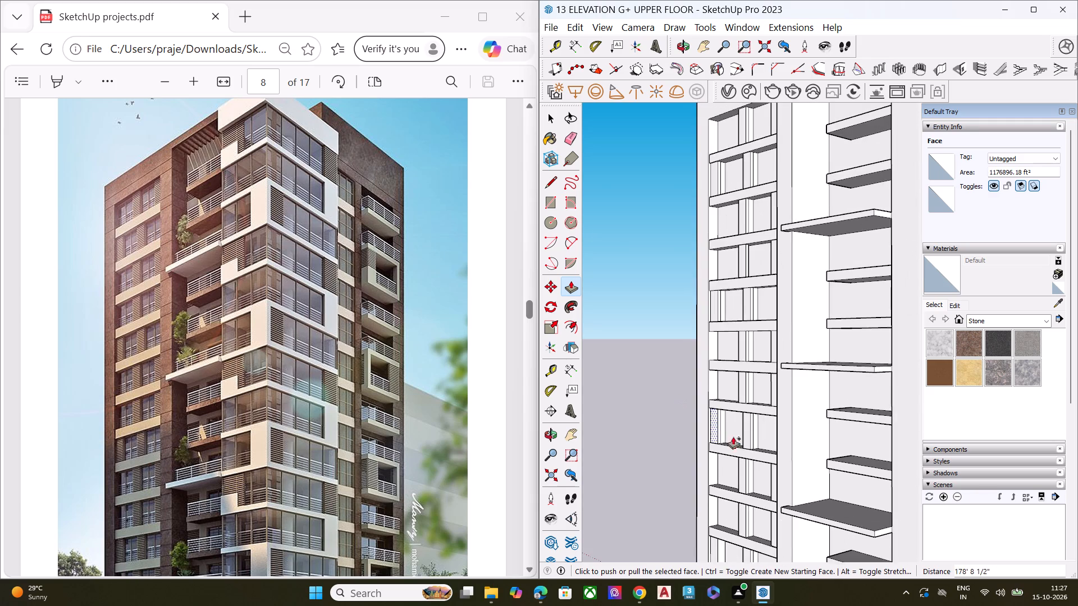
scroll(698, 370, down, 8)
scroll(714, 462, up, 13)
scroll(716, 461, down, 1)
scroll(716, 461, up, 2)
scroll(716, 461, down, 2)
scroll(716, 461, up, 1)
scroll(716, 461, down, 4)
scroll(716, 461, up, 1)
key(space)
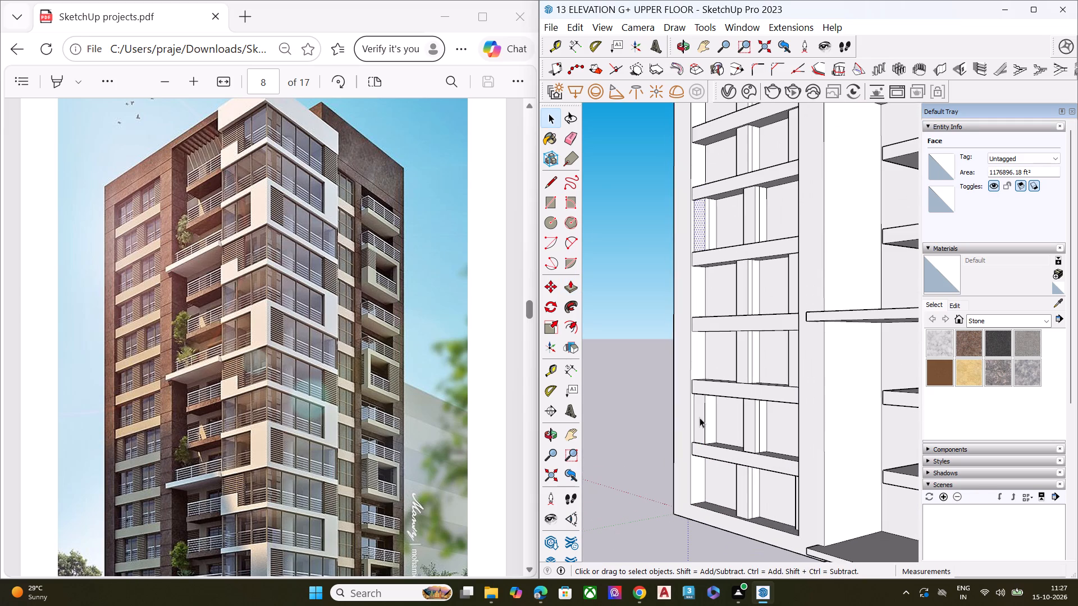
click(700, 417)
key(p)
click(700, 417)
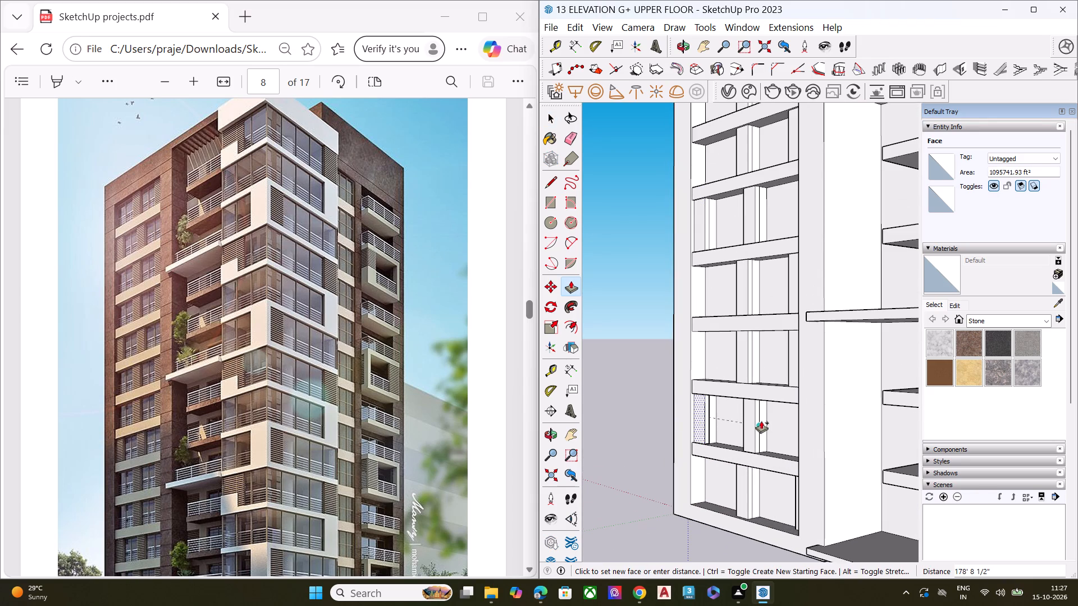
click(762, 421)
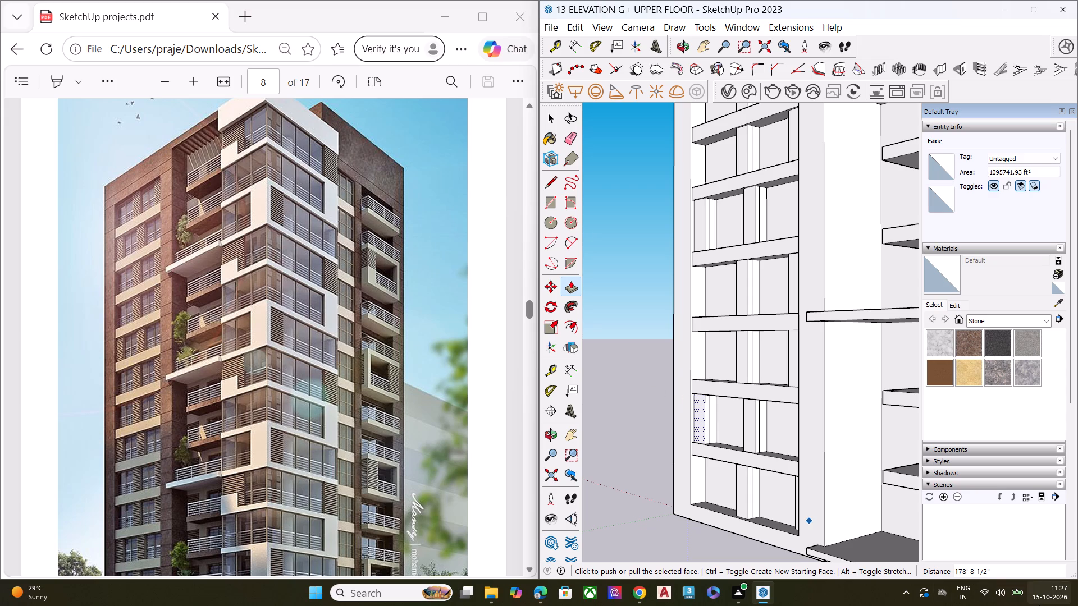
Push/Pull the front face of the right mullion in the bottom window row level with that row's centre mullion front.
middle_drag(738, 429, 1021, 422)
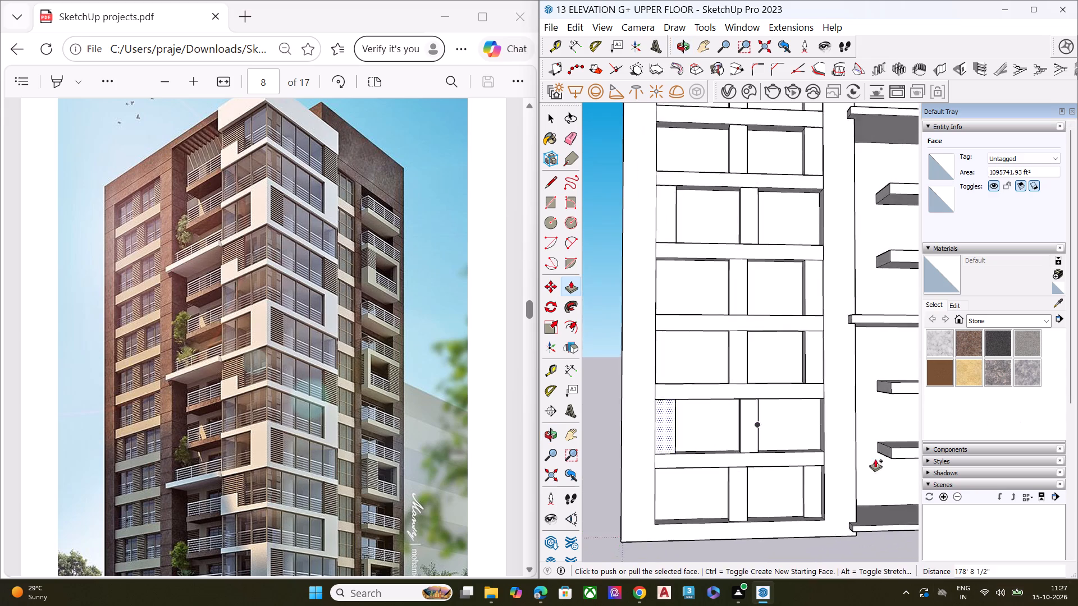
scroll(800, 475, up, 3)
middle_drag(789, 479, 1032, 416)
scroll(1031, 416, up, 1)
scroll(825, 511, up, 9)
key(space)
click(768, 475)
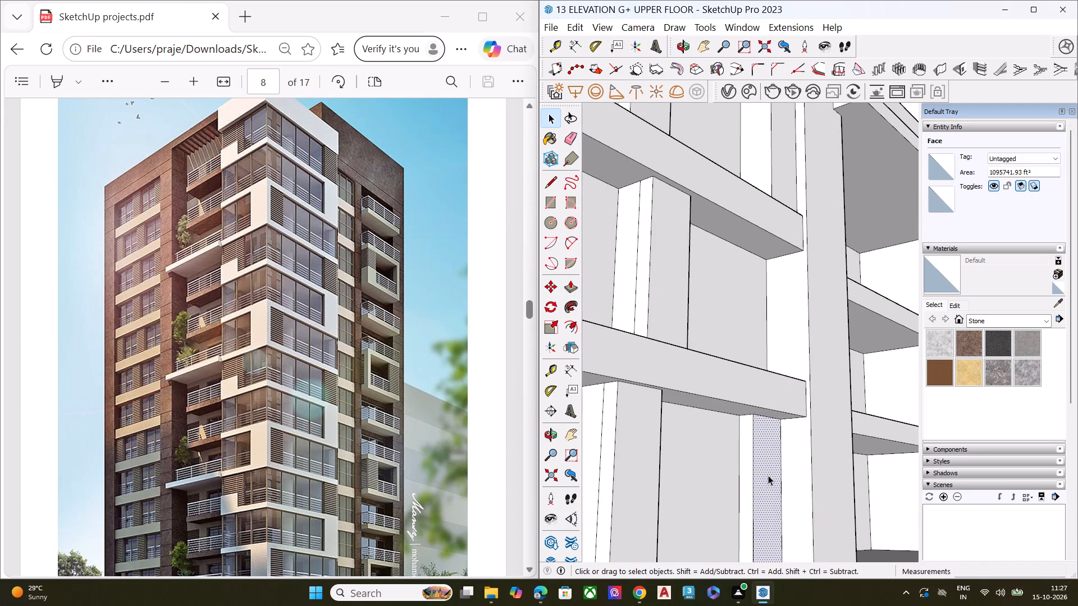
key(p)
click(764, 443)
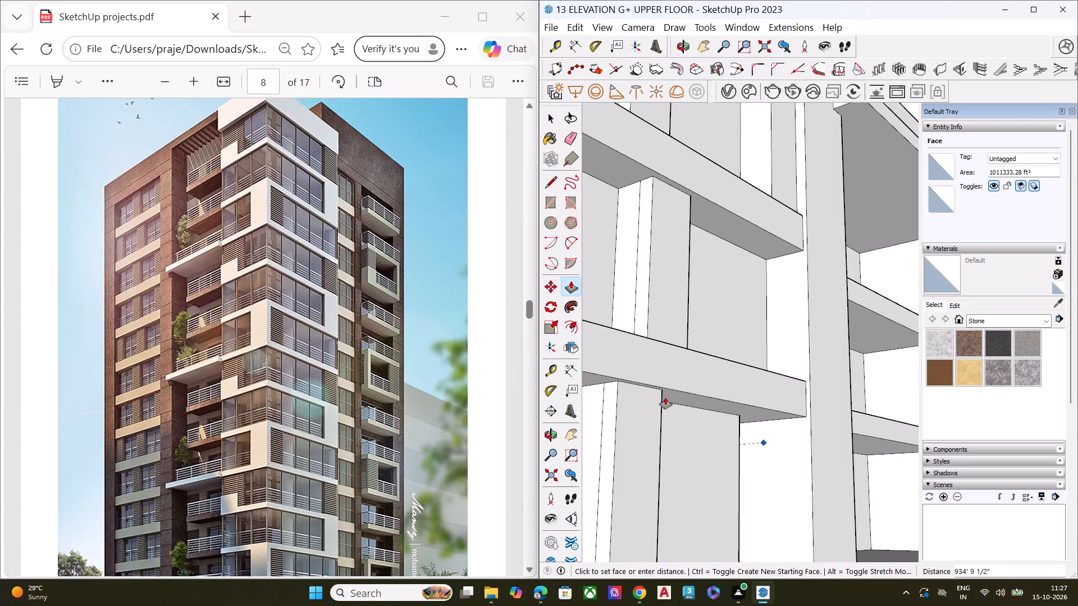
click(659, 392)
key(space)
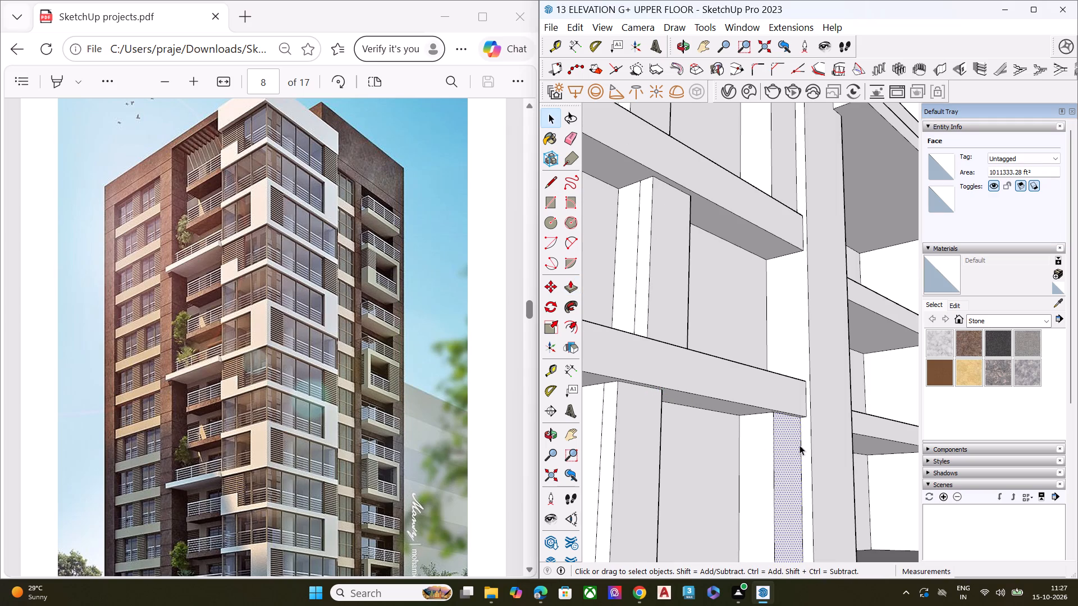
Push/Pull the bottom window row's right mullion inward 178' 8 1/2", level with that row's centre mullion depth line.
click(777, 448)
key(p)
click(787, 451)
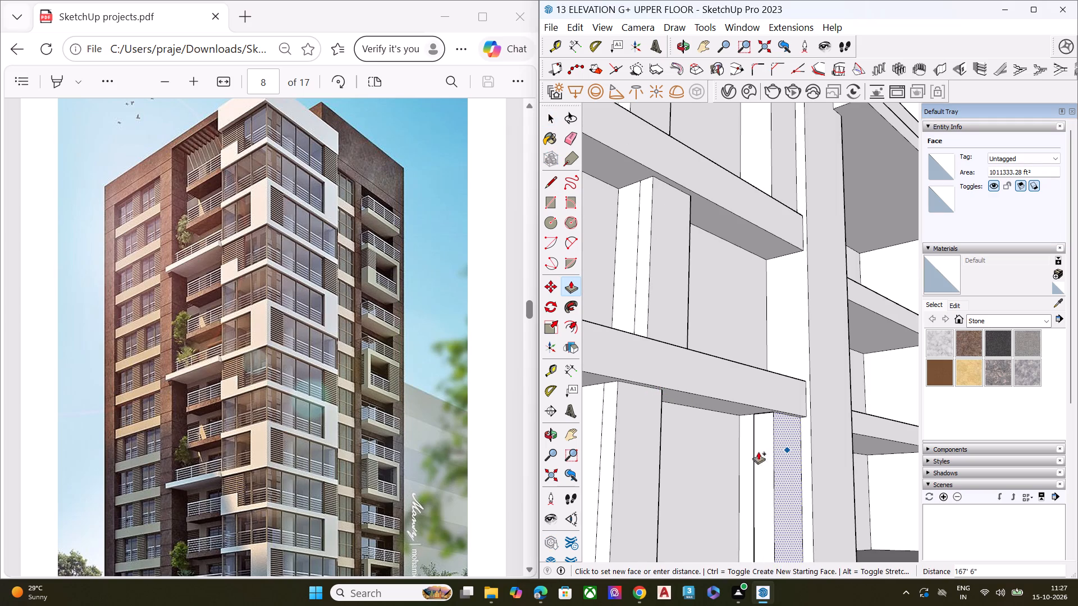
click(601, 404)
key(space)
Push/Pull the right mullion in the third window row from the bottom inward 178' 8 1/2", level with the centre mullion depth line.
scroll(749, 400, down, 7)
scroll(773, 256, up, 7)
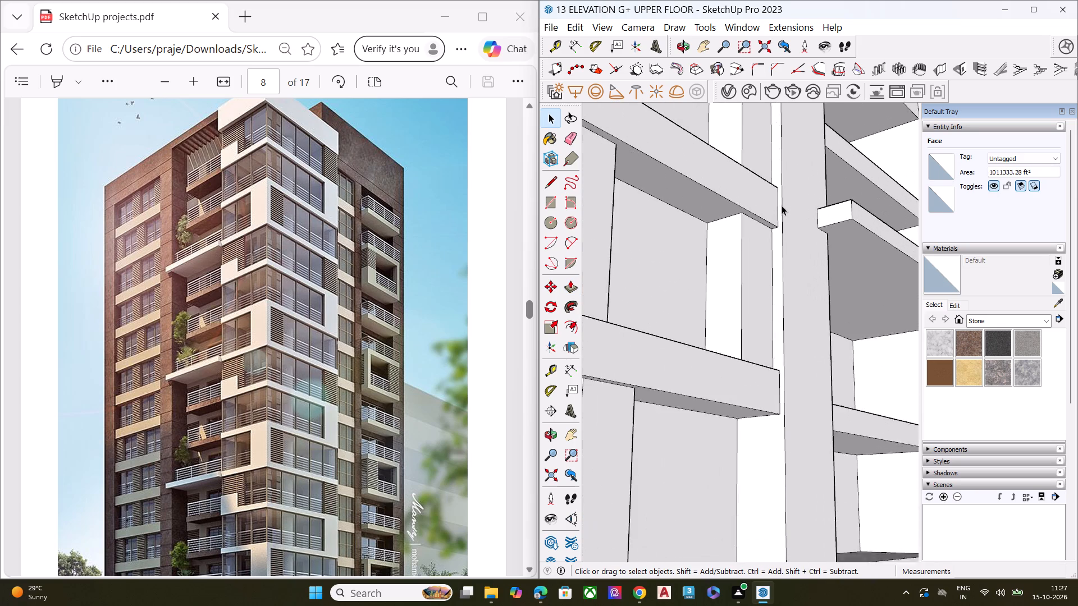
scroll(782, 205, up, 1)
click(759, 254)
key(space)
key(p)
click(751, 267)
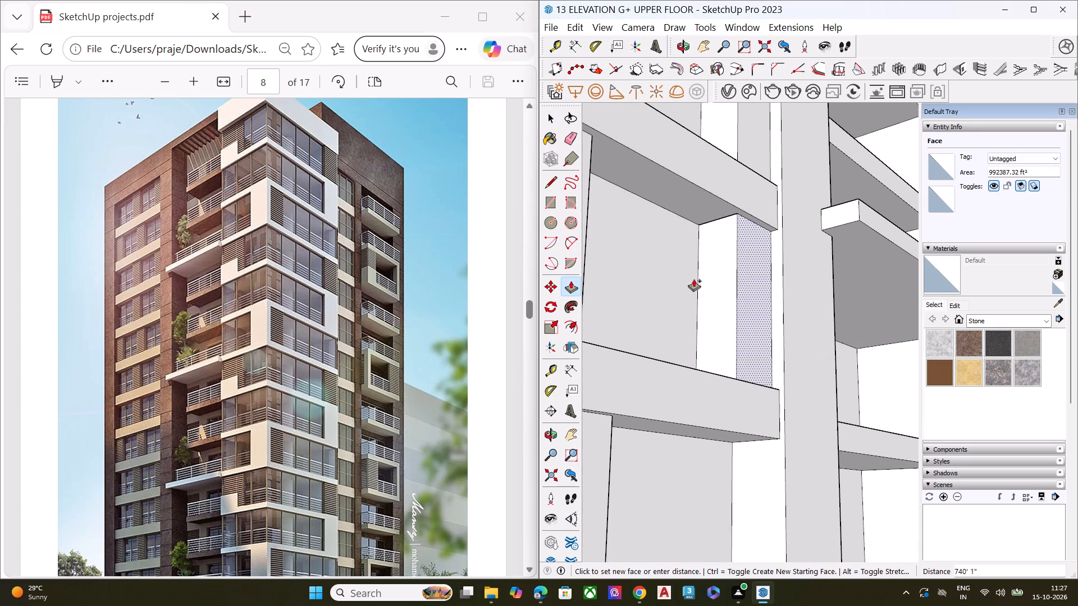
scroll(733, 286, down, 8)
scroll(737, 277, up, 1)
scroll(737, 277, down, 1)
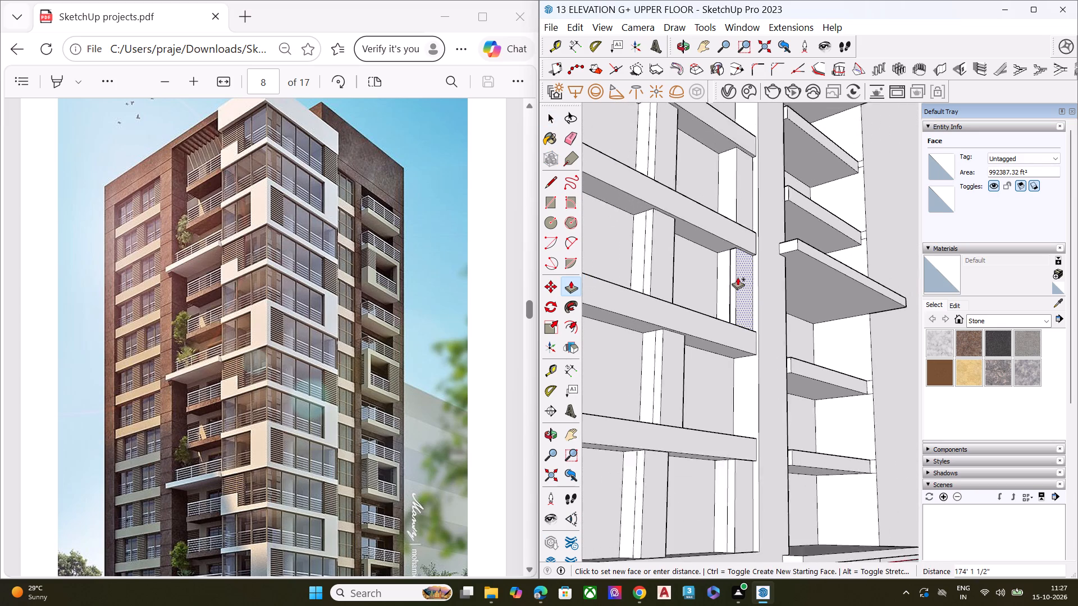
scroll(738, 278, down, 1)
click(654, 260)
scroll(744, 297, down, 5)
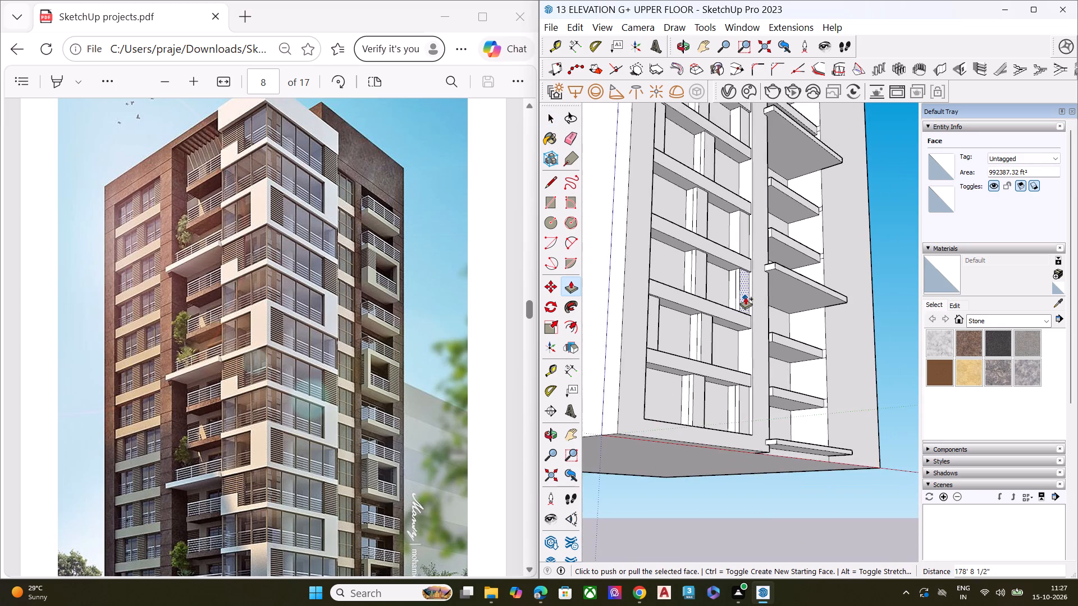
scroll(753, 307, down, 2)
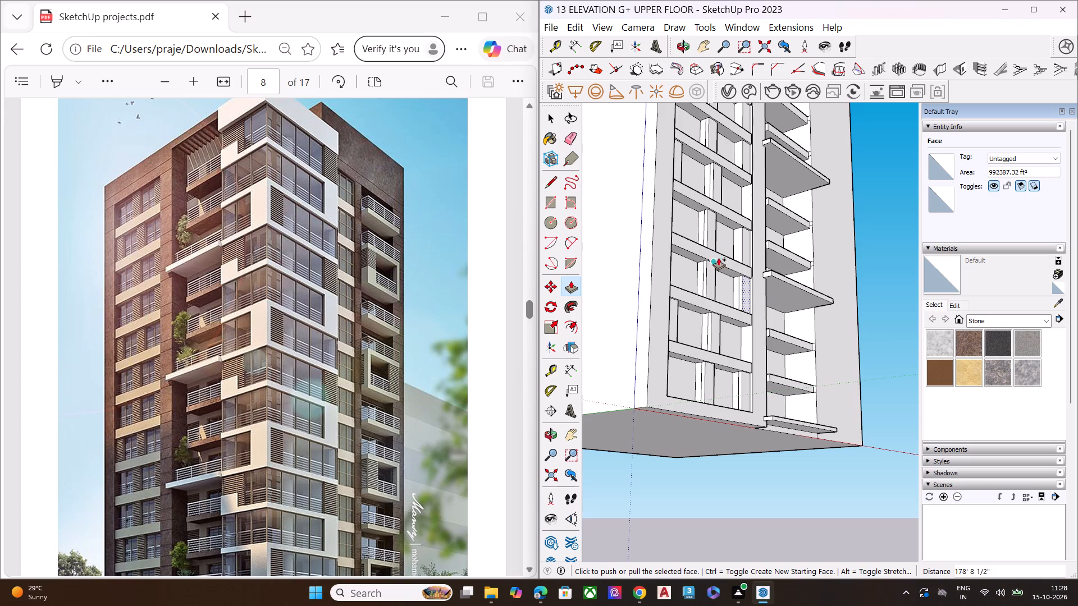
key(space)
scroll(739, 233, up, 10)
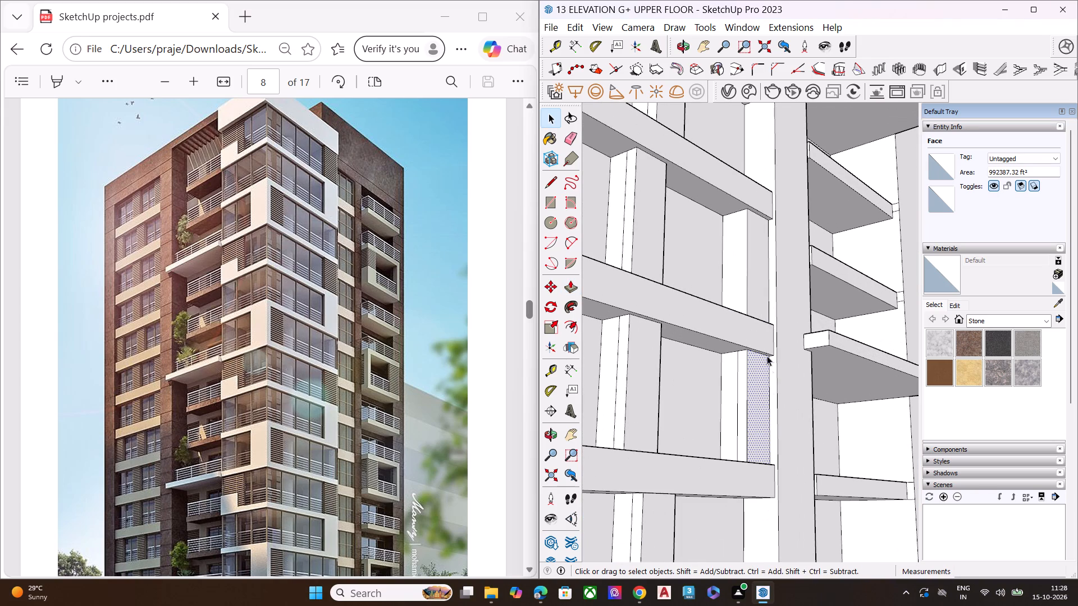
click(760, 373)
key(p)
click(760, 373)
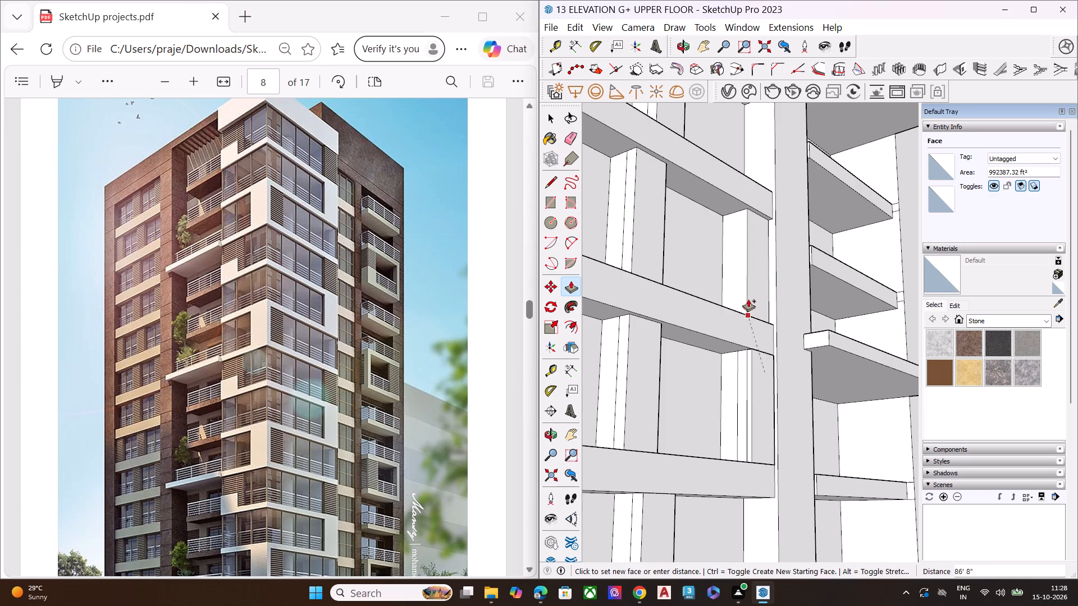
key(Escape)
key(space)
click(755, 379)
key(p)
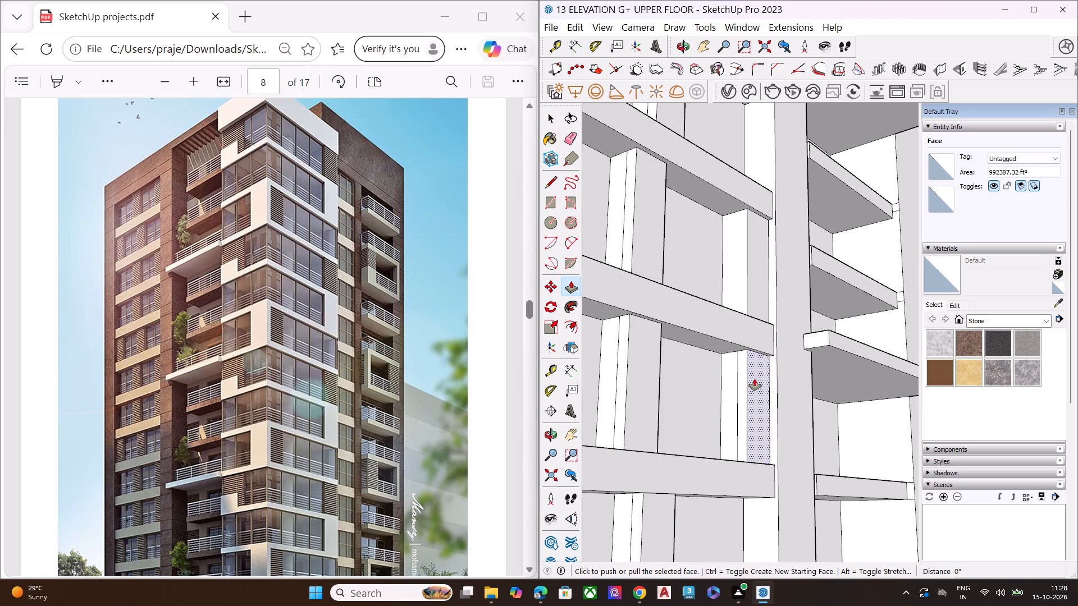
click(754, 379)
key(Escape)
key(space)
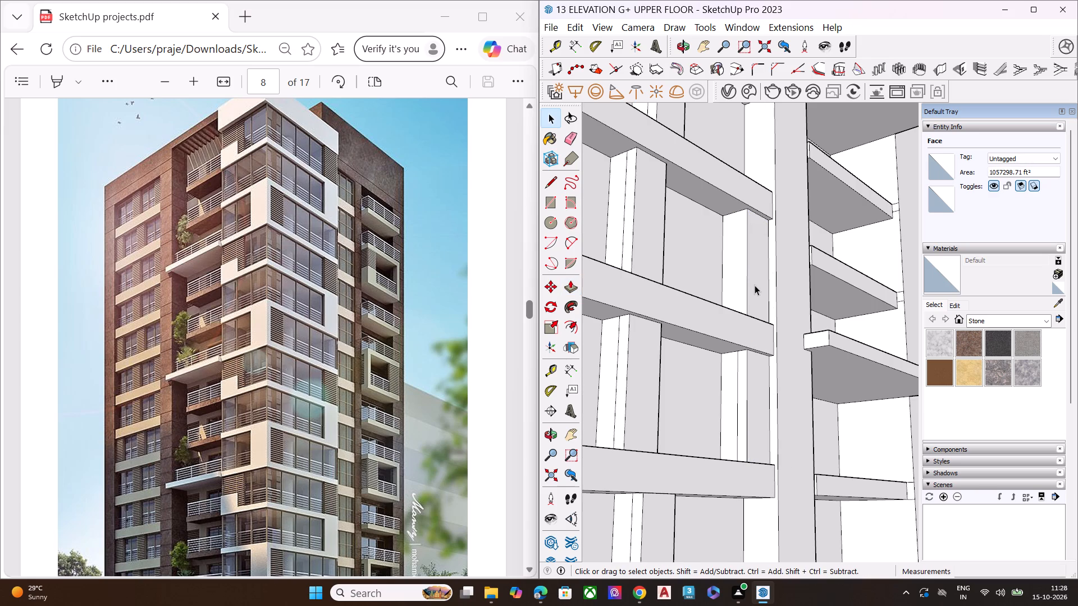
Push/Pull the right mullion in the fourth window row from the bottom inward 178' 8 1/2", level with the third row's right mullion depth line.
click(755, 285)
key(p)
click(755, 285)
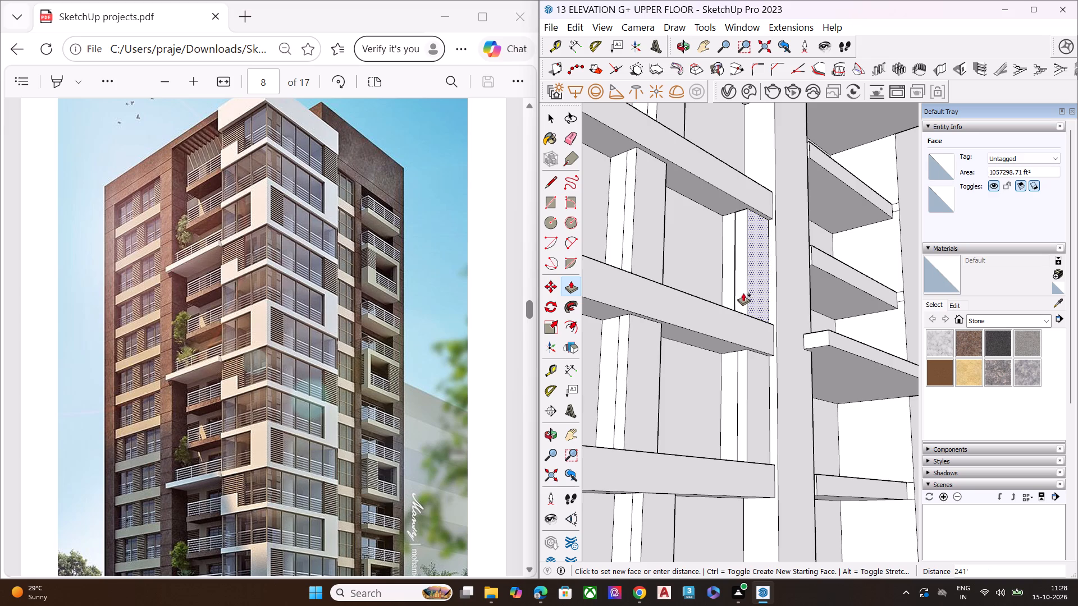
click(739, 365)
Push/Pull the right mullion in the sixth window row from the bottom inward 178' 8 1/2", level with the fourth row's right mullion depth line.
scroll(739, 277, down, 7)
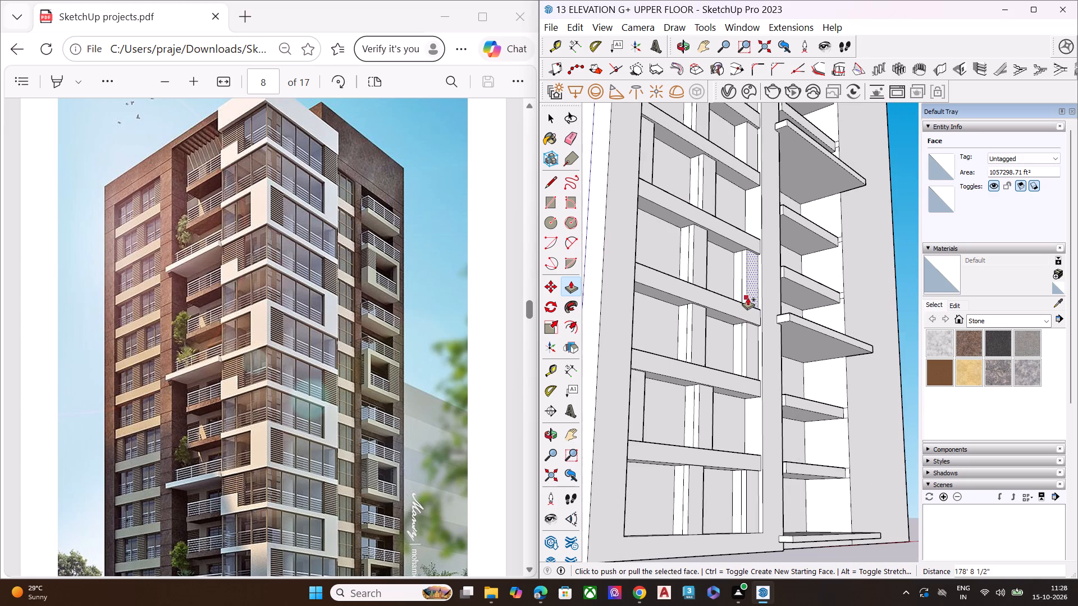
scroll(748, 299, down, 3)
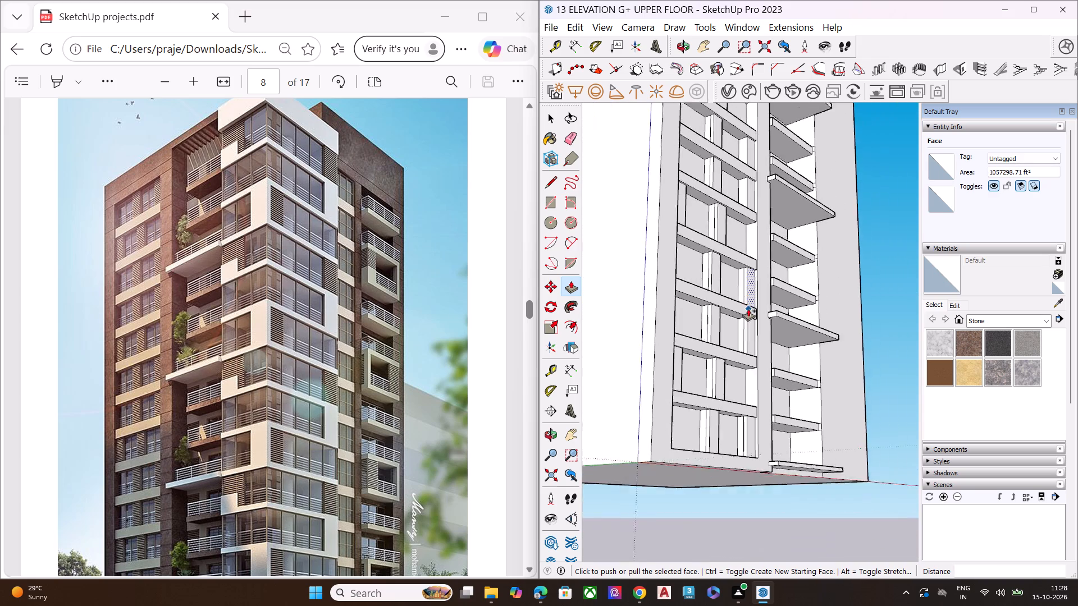
scroll(748, 309, down, 4)
scroll(766, 159, up, 7)
scroll(760, 167, down, 3)
scroll(757, 171, up, 3)
key(space)
click(736, 293)
key(p)
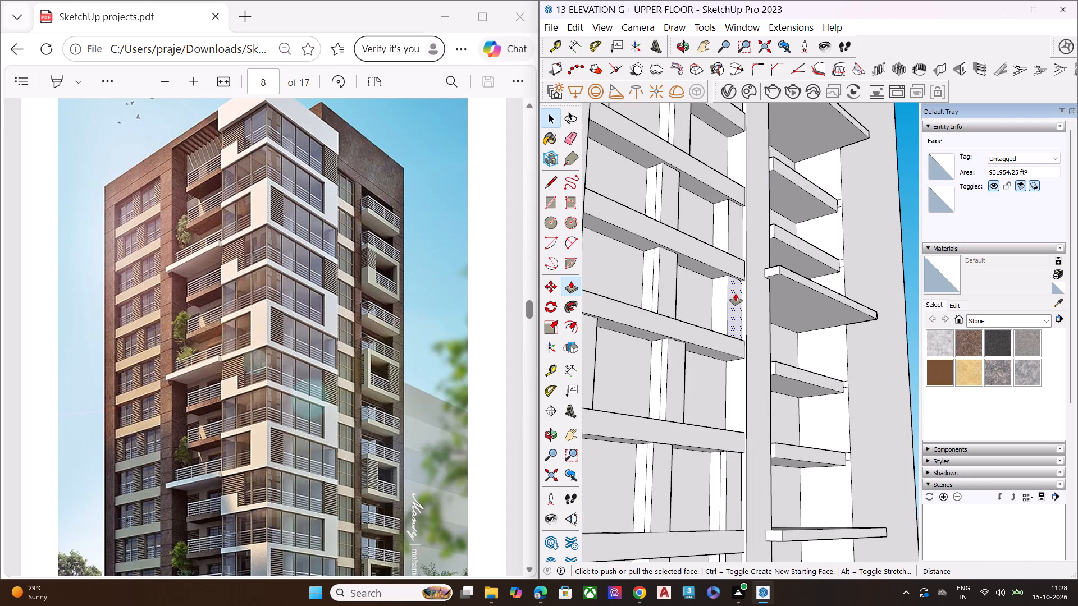
click(736, 293)
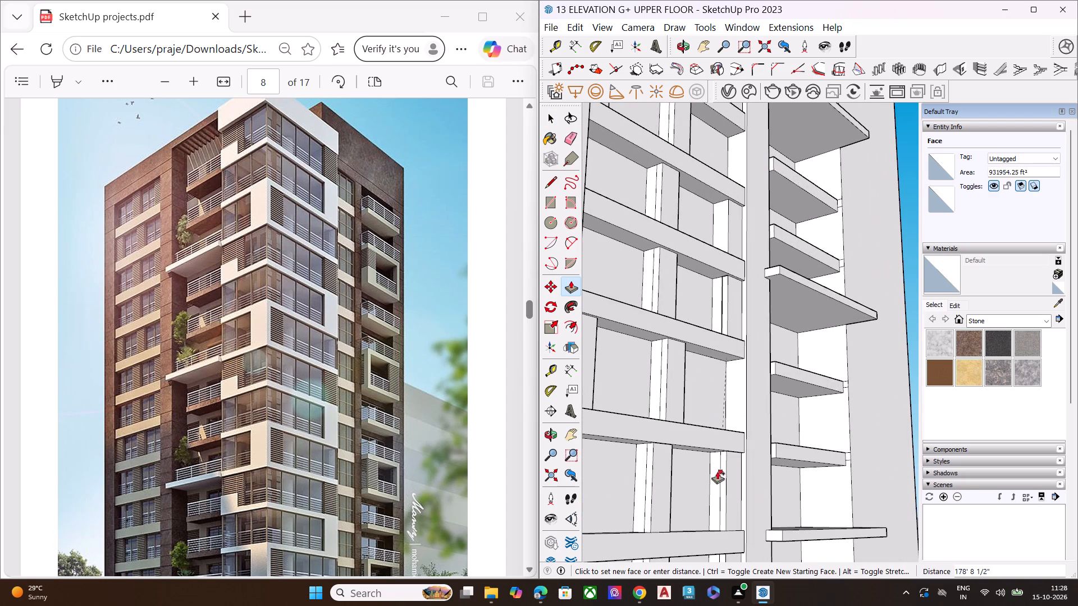
click(719, 472)
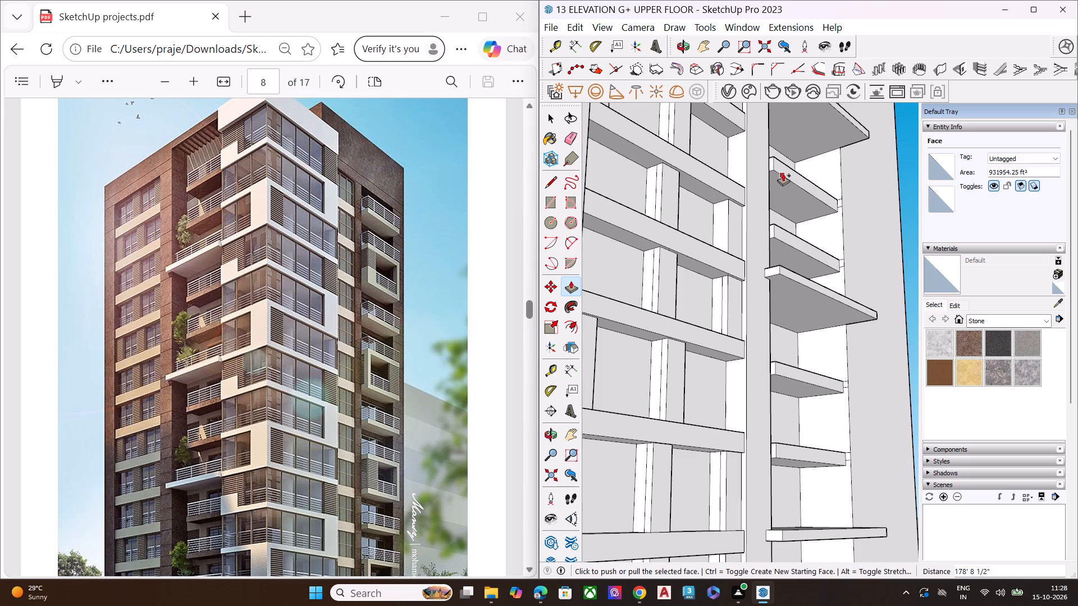
Push/Pull the right mullion in the sixth window row from the top inward, level with the right mullion depth line in the row below.
scroll(783, 192, down, 7)
scroll(743, 151, up, 5)
scroll(743, 150, down, 1)
scroll(743, 150, up, 4)
key(space)
click(787, 303)
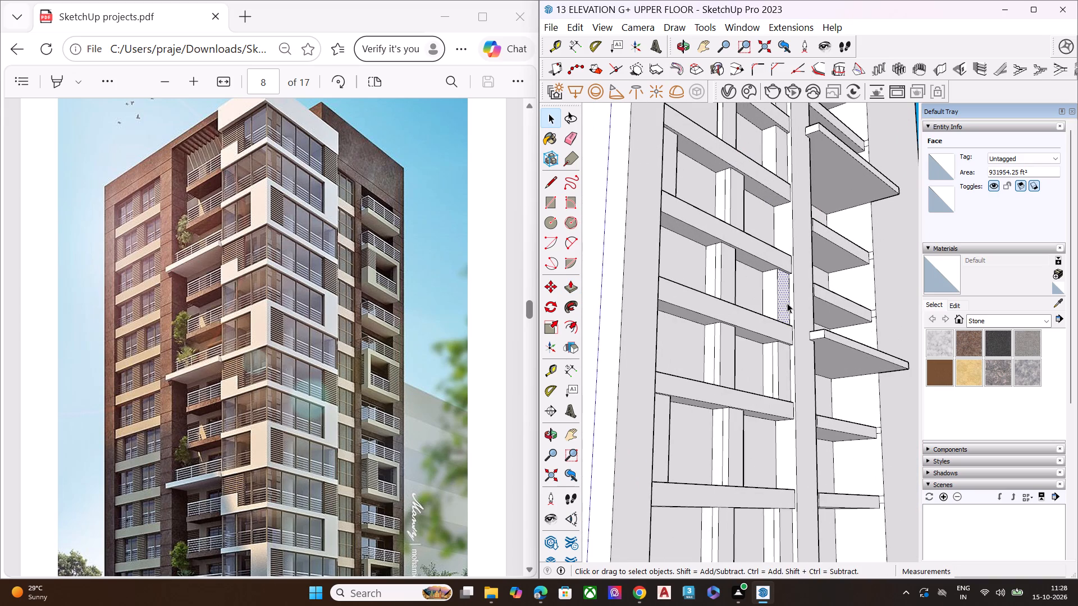
key(p)
click(783, 296)
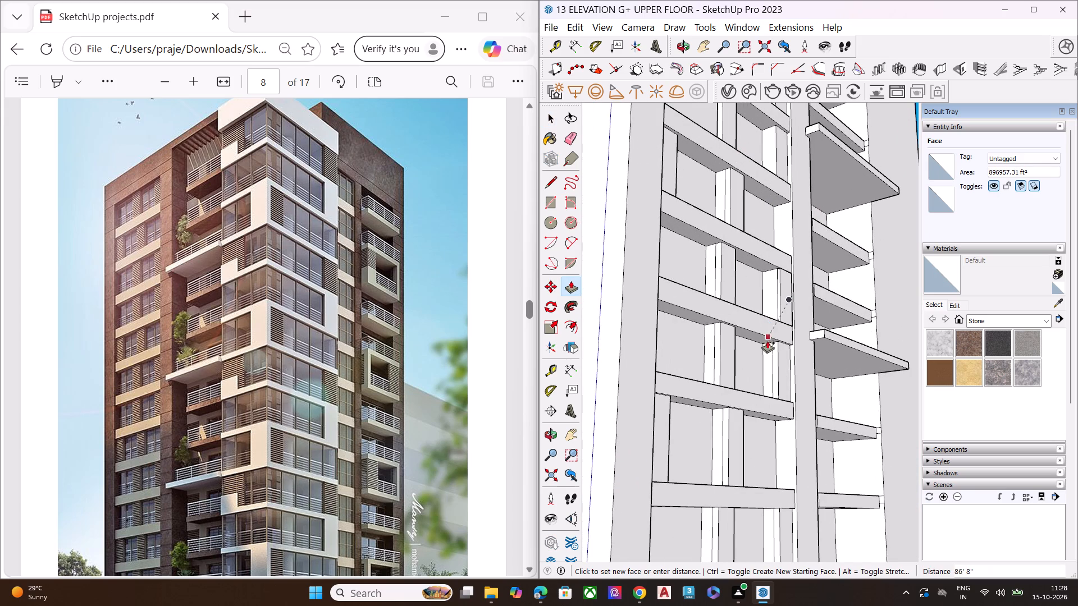
click(770, 358)
Push/Pull the right mullion in the fourth window row from the top inward 178' 8 1/2", level with the sixth row's right mullion depth line.
scroll(775, 260, down, 3)
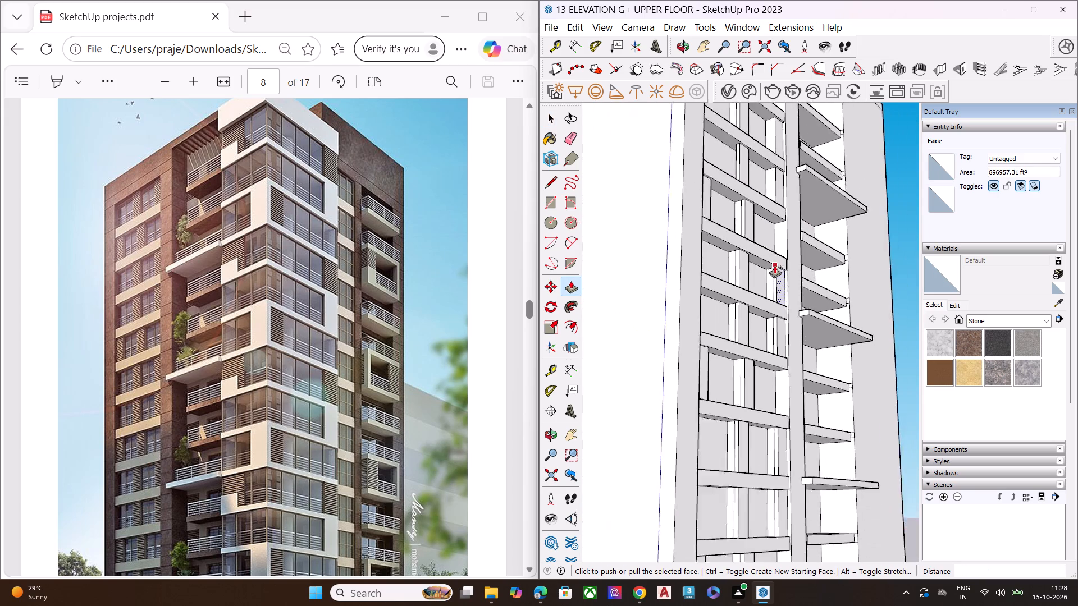
scroll(775, 266, down, 6)
scroll(782, 203, up, 18)
key(space)
click(777, 222)
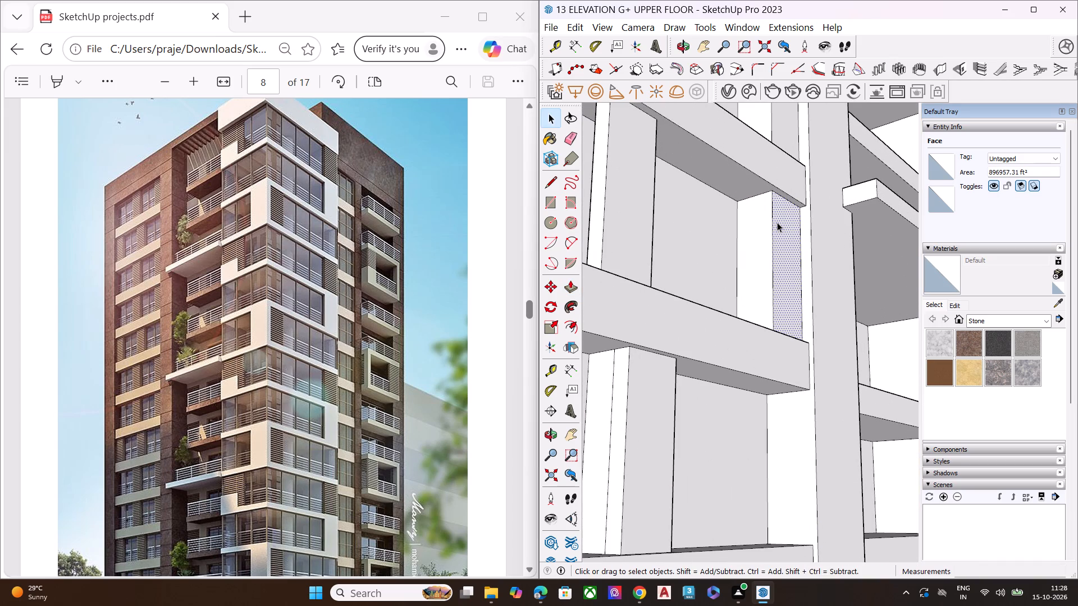
key(p)
click(786, 228)
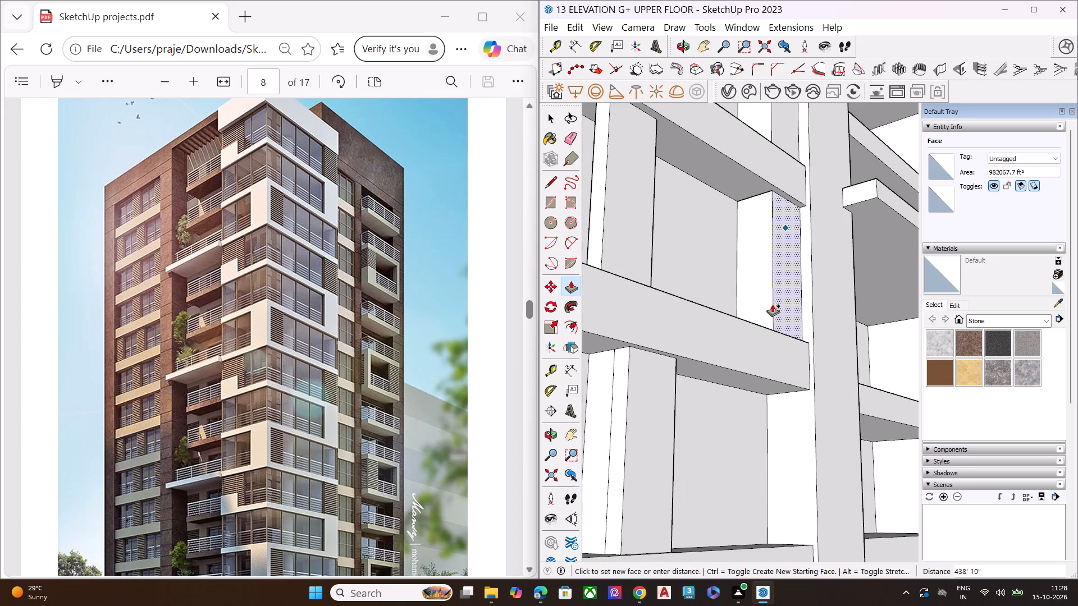
scroll(756, 260, down, 5)
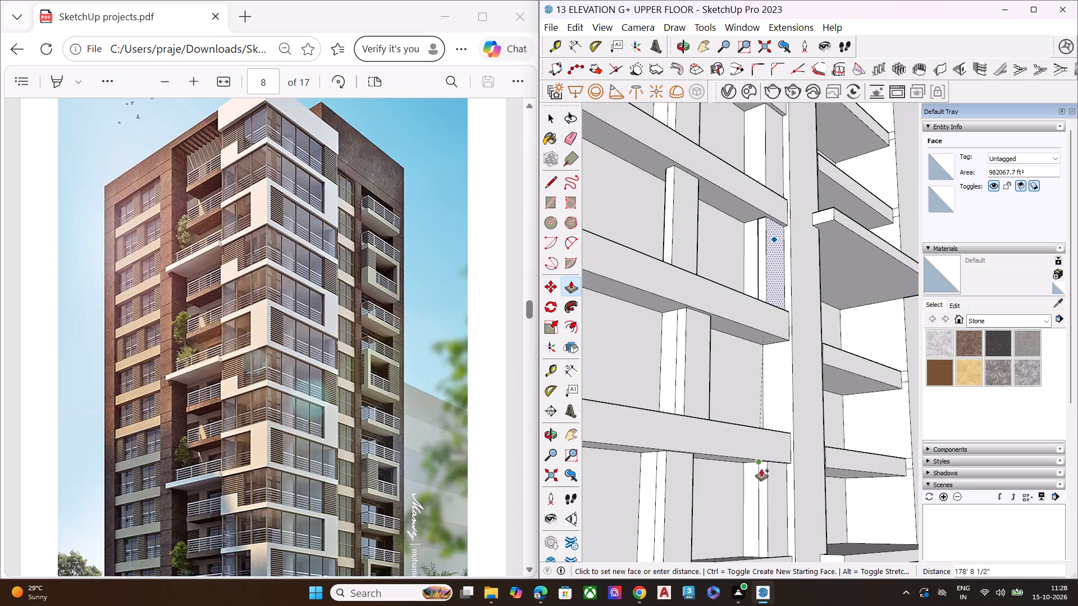
click(759, 479)
Push/Pull the right mullion in the third window row from the top inward 178' 8 1/2", level with the fourth row's right mullion depth line.
scroll(764, 306, down, 9)
scroll(765, 195, up, 6)
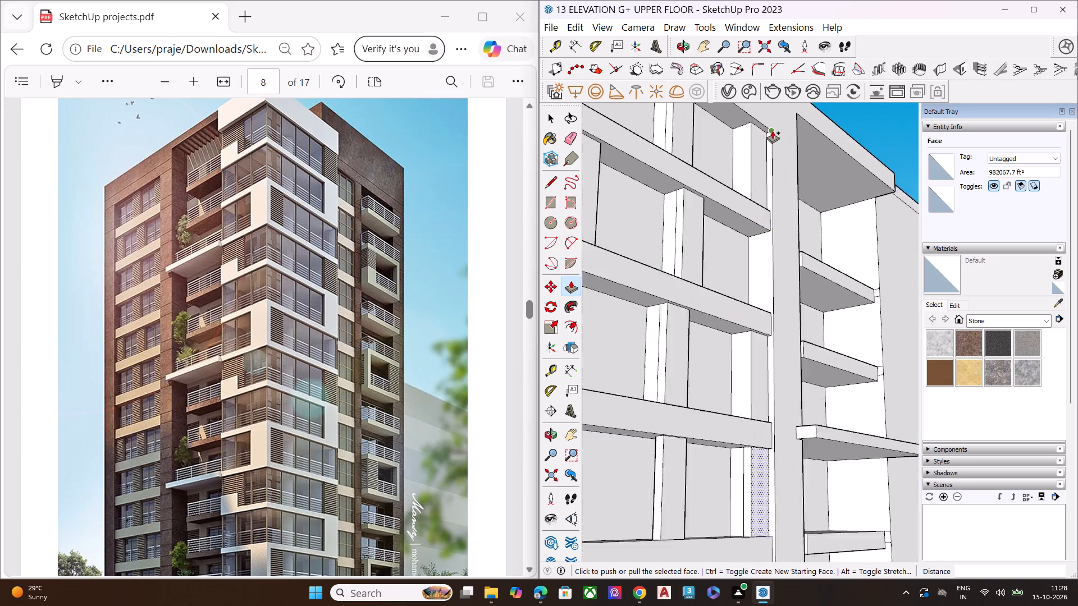
scroll(773, 131, up, 3)
key(space)
click(751, 418)
key(p)
click(751, 418)
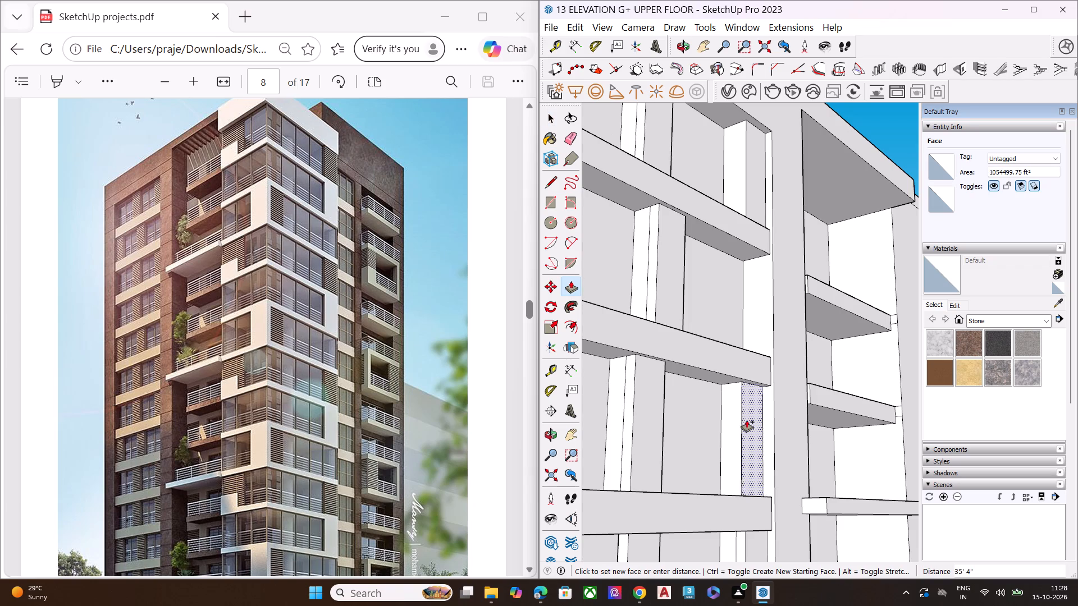
click(736, 544)
Push/Pull the top window row's right mullion inward, level with the right mullion depth line in the third row from the top.
scroll(749, 369, down, 4)
scroll(749, 369, up, 2)
scroll(747, 376, down, 3)
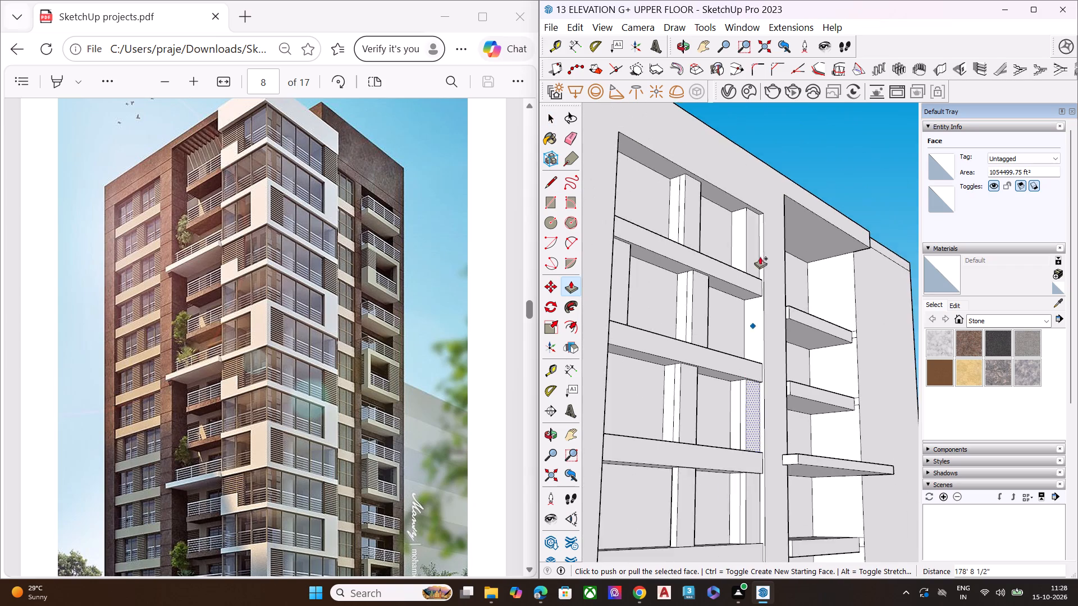
scroll(760, 172, up, 7)
key(space)
click(754, 310)
key(p)
click(734, 322)
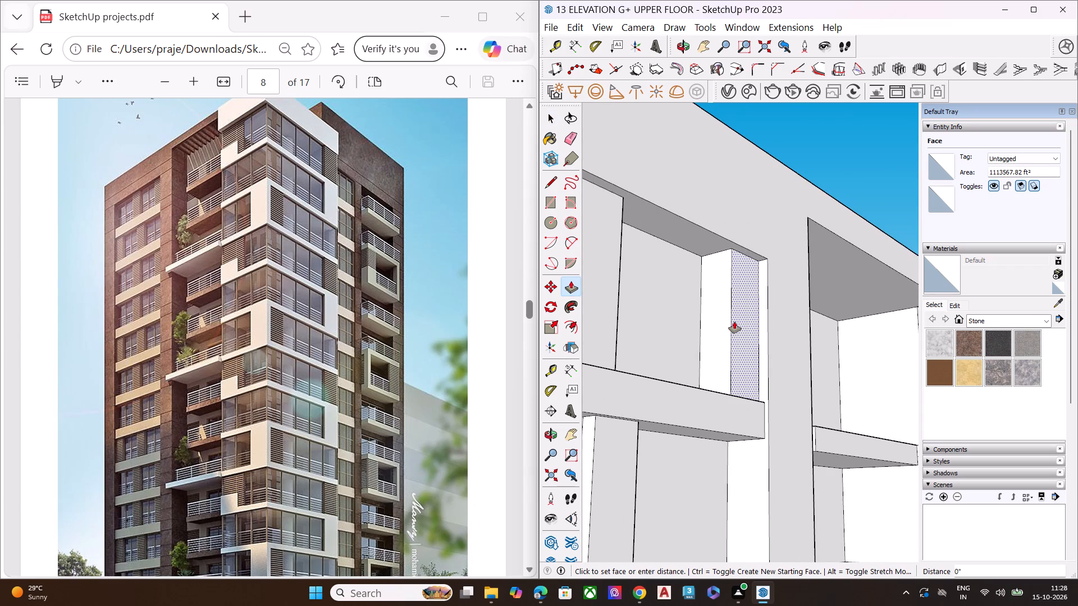
scroll(714, 364, down, 6)
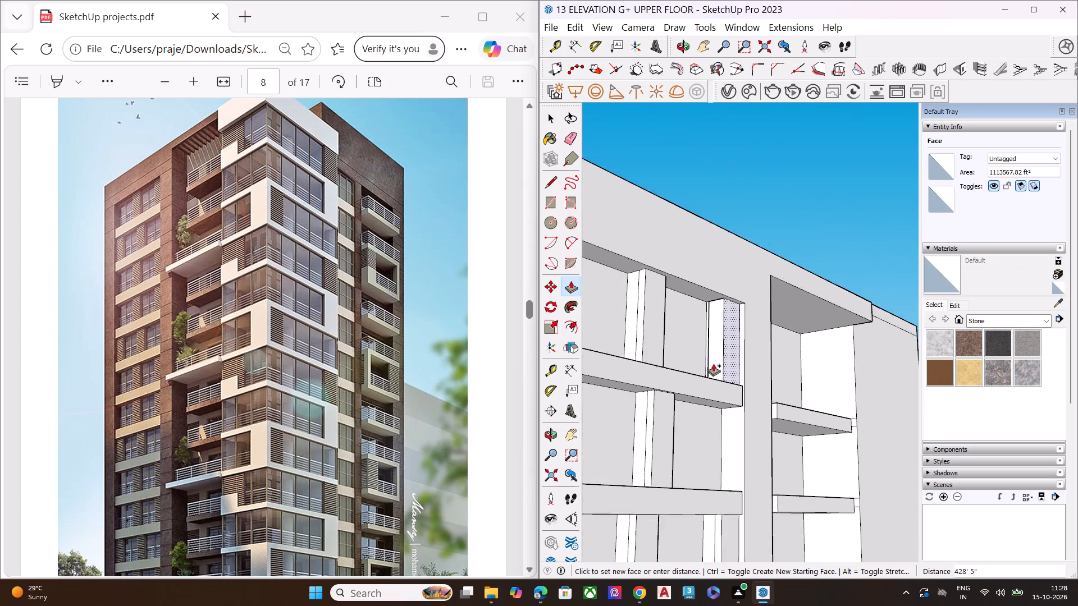
scroll(714, 364, down, 2)
scroll(709, 478, up, 1)
click(715, 511)
key(space)
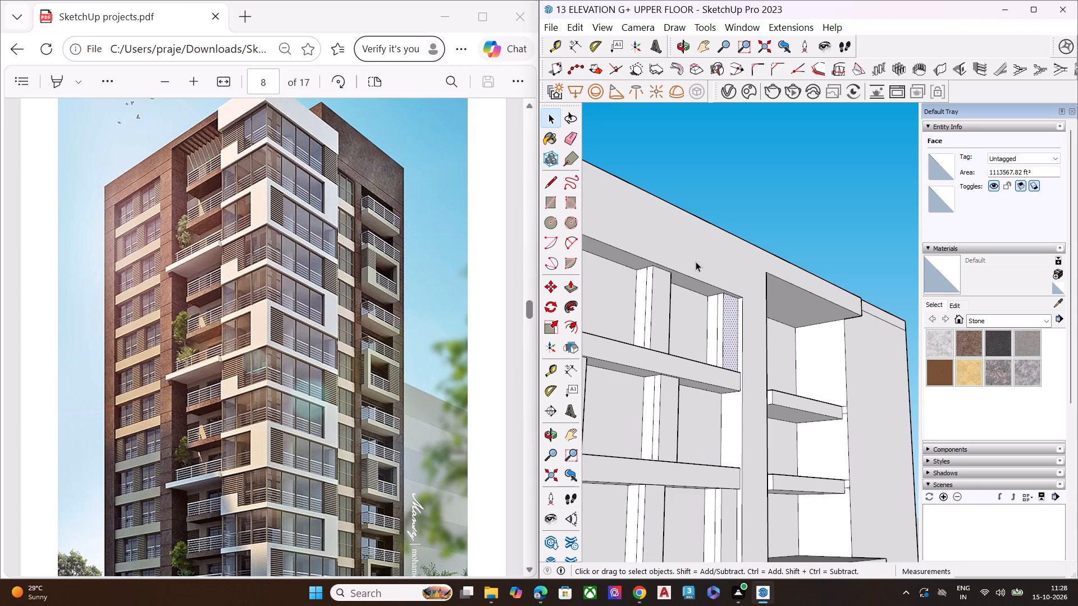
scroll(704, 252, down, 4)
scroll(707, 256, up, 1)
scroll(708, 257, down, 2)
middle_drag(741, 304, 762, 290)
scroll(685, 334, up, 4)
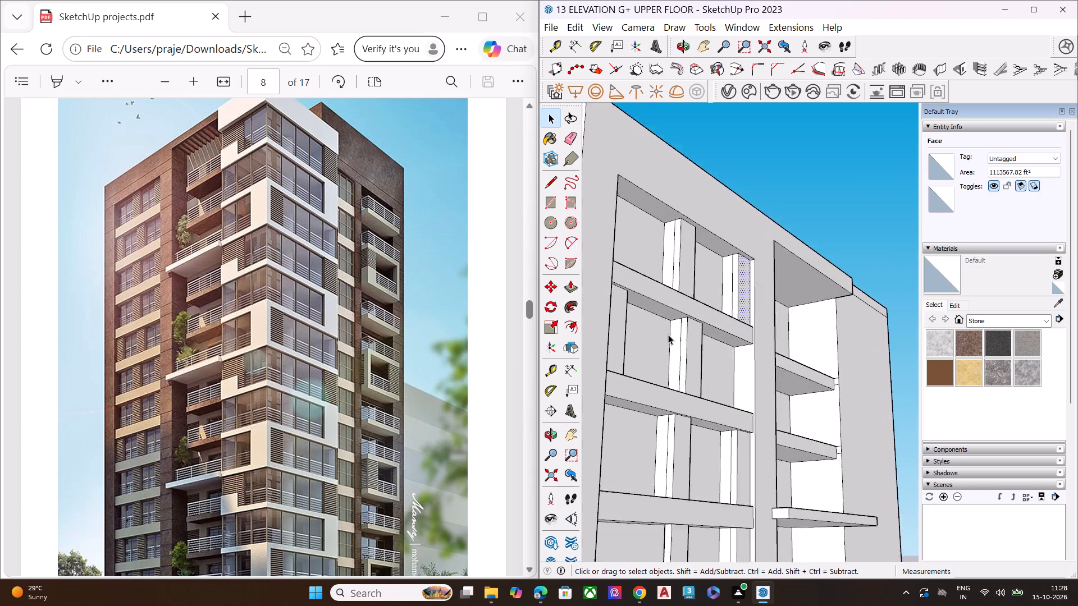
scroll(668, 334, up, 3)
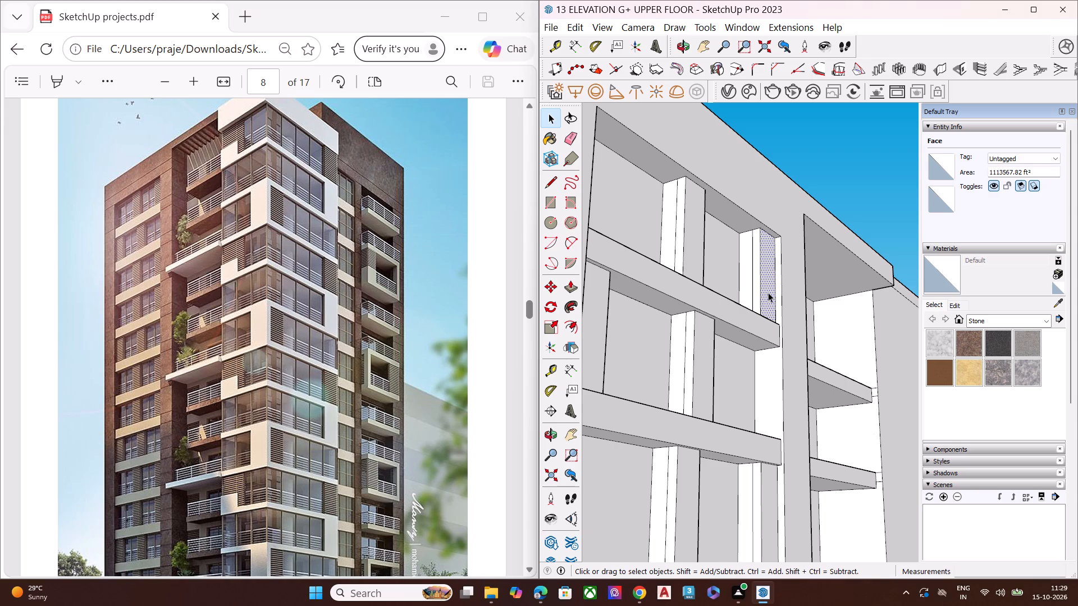
Push/Pull the rear strip on the left mullion's side in the second window row from the top through the mullion's full width.
scroll(768, 292, down, 6)
middle_drag(765, 338, 510, 394)
scroll(673, 315, down, 4)
scroll(701, 329, up, 1)
middle_drag(701, 329, 574, 356)
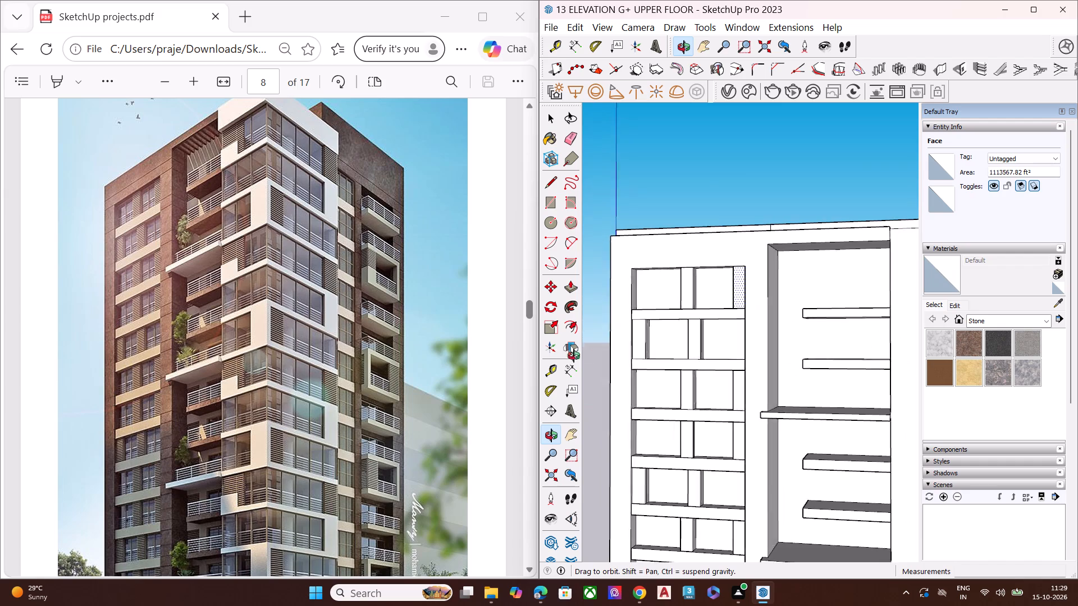
middle_drag(574, 356, 491, 362)
scroll(632, 336, up, 4)
scroll(634, 333, down, 2)
scroll(635, 332, up, 6)
scroll(734, 322, up, 9)
middle_drag(734, 322, 702, 320)
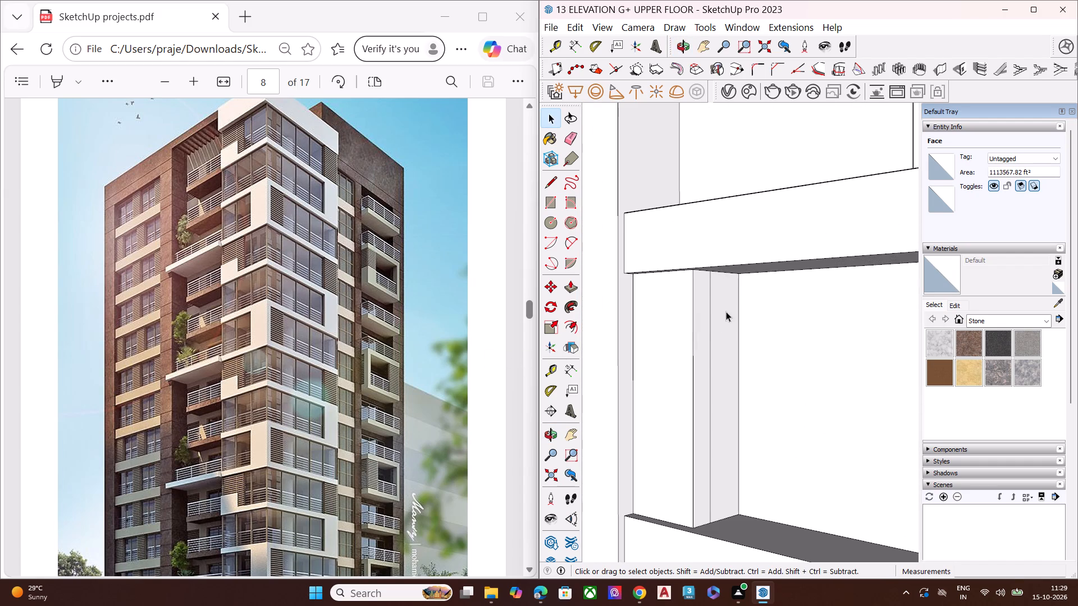
click(726, 311)
key(p)
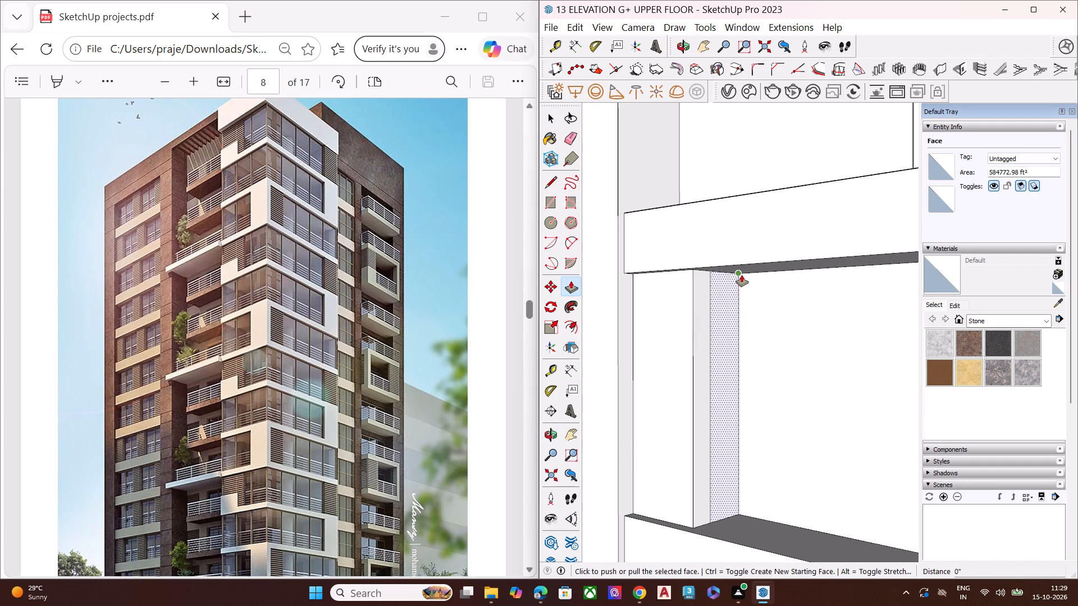
click(739, 274)
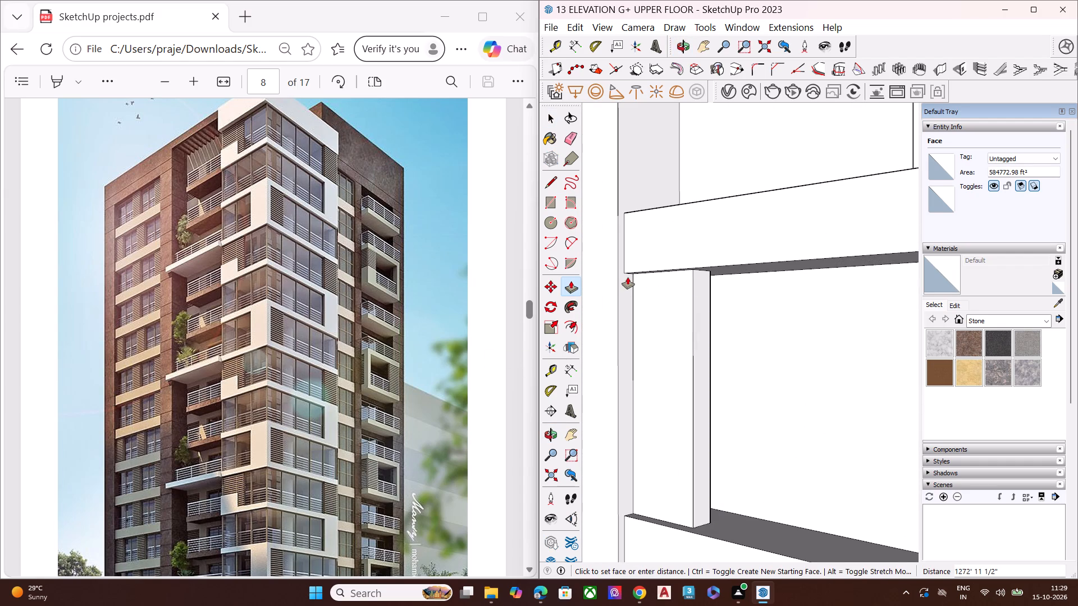
click(617, 276)
key(space)
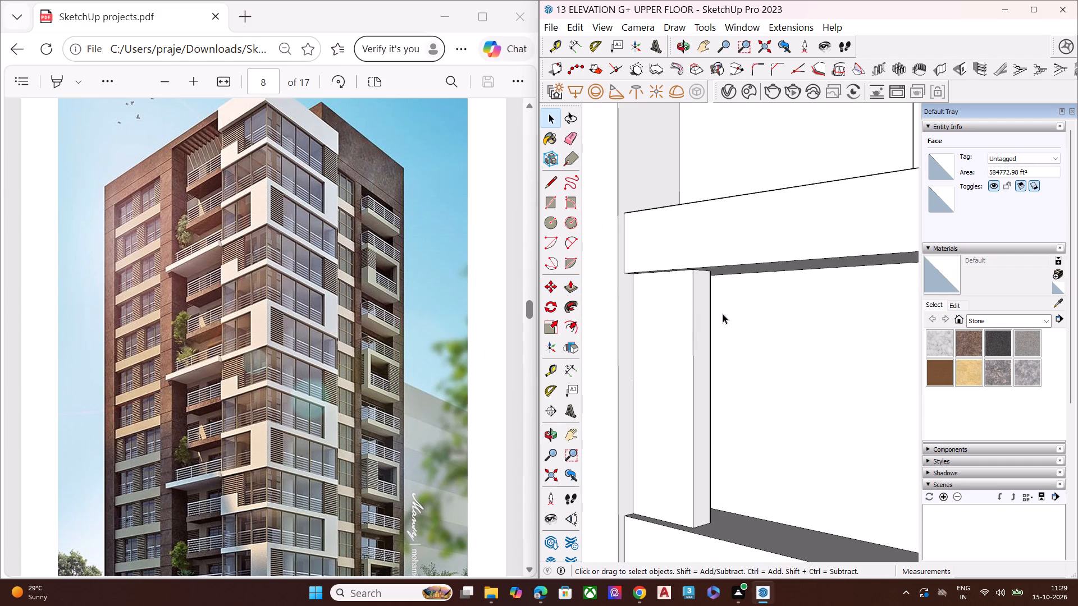
Push/Pull the rear side strip of the second window row's centre mullion inward 579' 4 1/8", through the mullion's full width.
middle_drag(723, 314, 546, 267)
scroll(600, 302, up, 3)
click(609, 291)
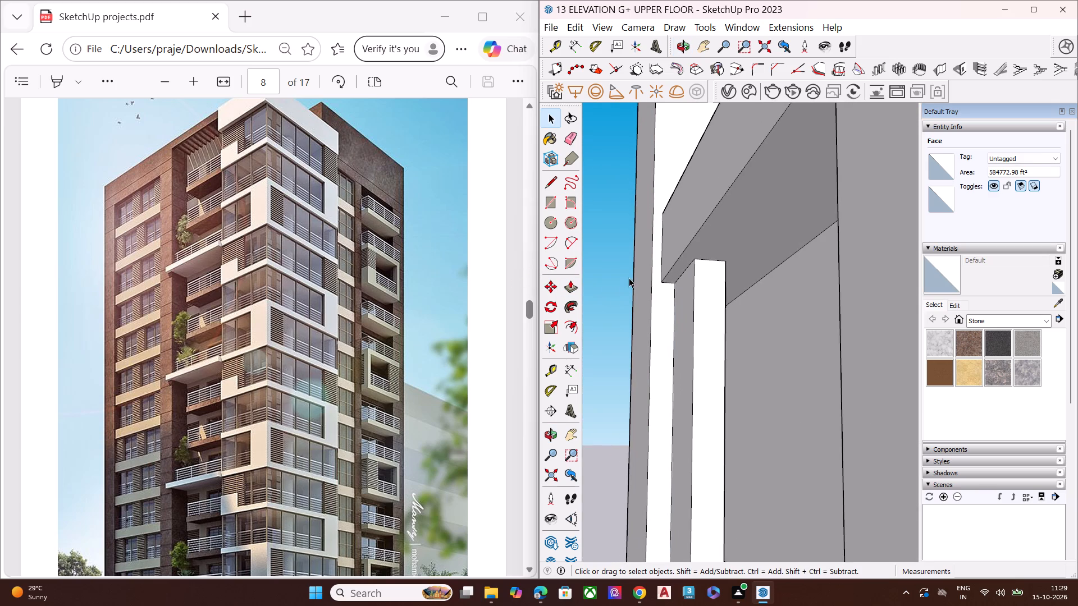
scroll(629, 278, down, 5)
middle_drag(709, 314, 750, 363)
click(829, 296)
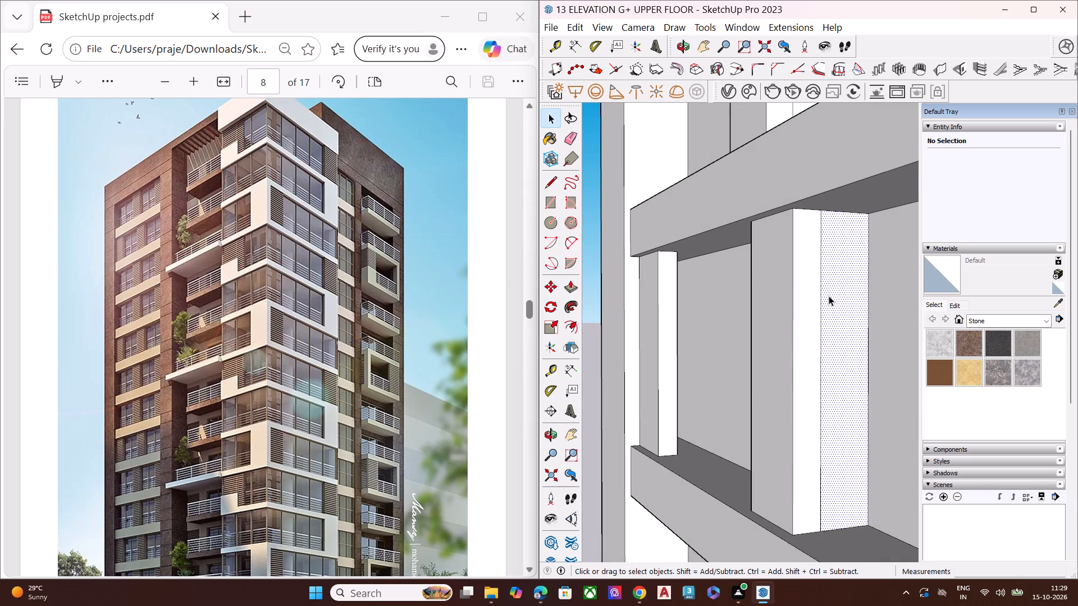
key(p)
click(868, 215)
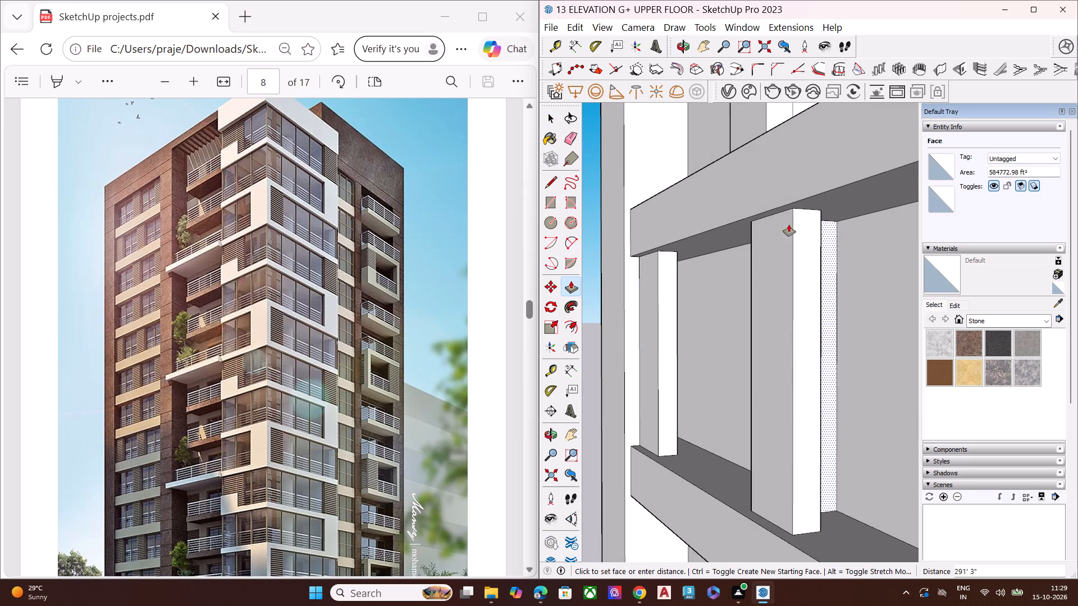
click(751, 223)
scroll(764, 255, down, 4)
scroll(782, 269, up, 1)
scroll(783, 270, down, 2)
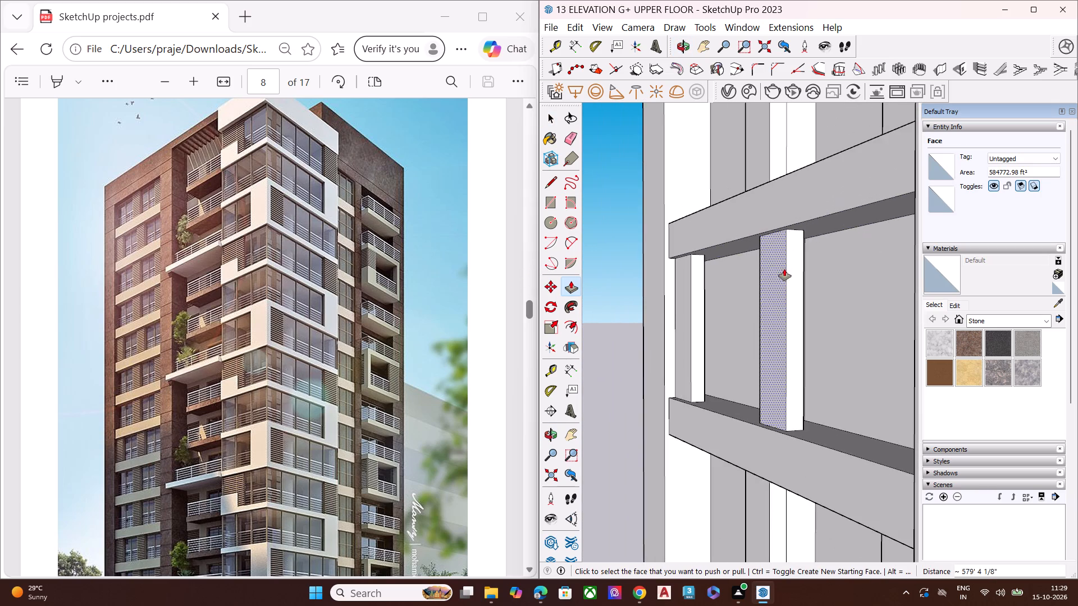
key(space)
Push/Pull the rear side strip of the top window row's centre mullion inward 579' 4 1/8", through the mullion's full width.
scroll(746, 277, down, 14)
middle_drag(743, 310, 752, 264)
scroll(750, 235, up, 2)
scroll(750, 235, down, 2)
scroll(750, 235, up, 2)
scroll(750, 235, down, 1)
scroll(750, 235, up, 4)
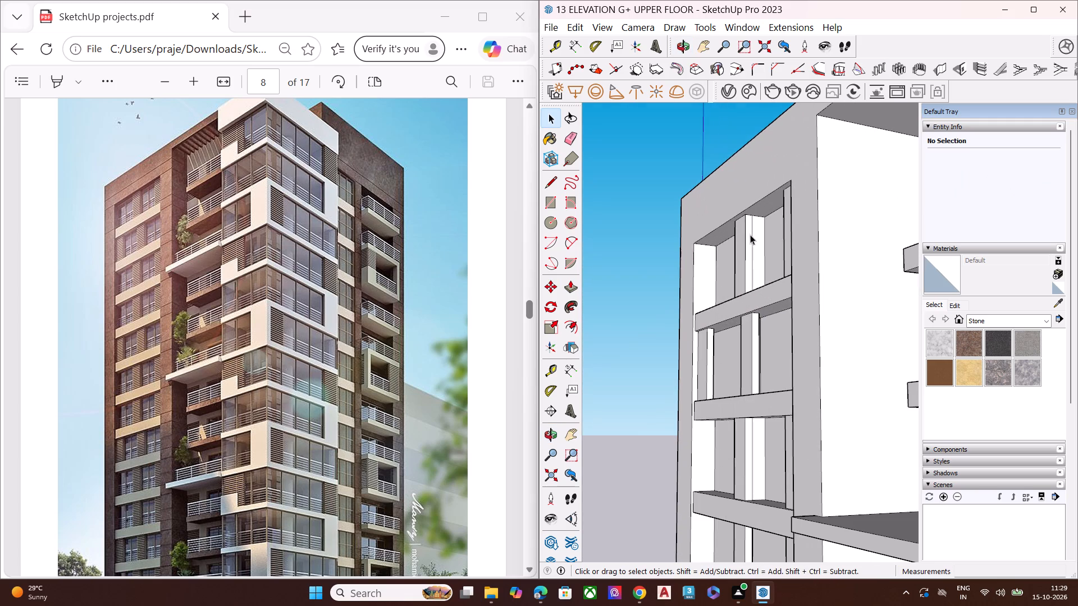
click(757, 240)
key(p)
click(764, 213)
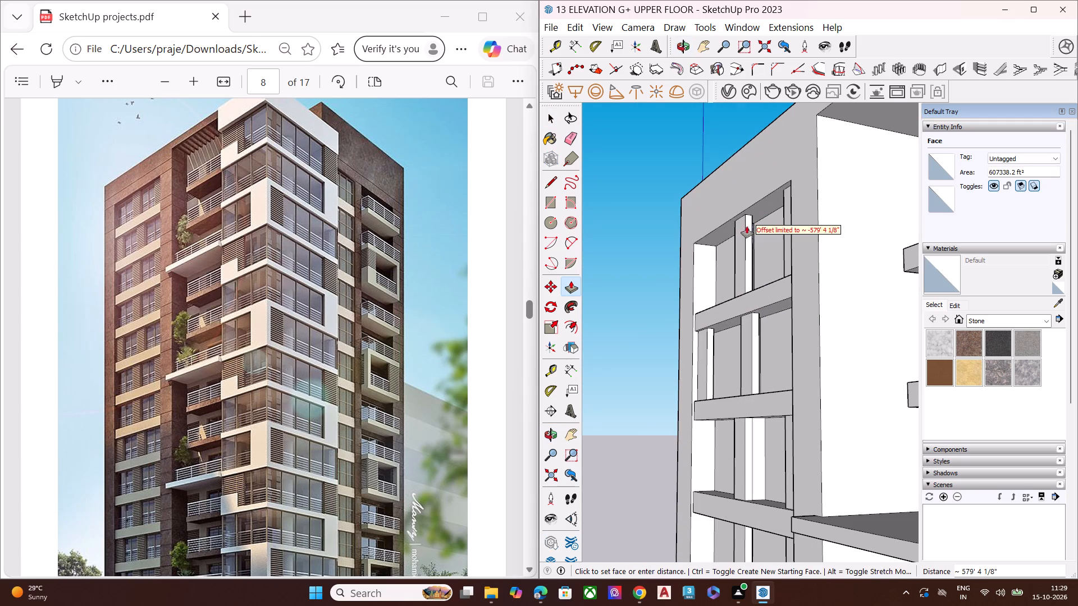
click(732, 227)
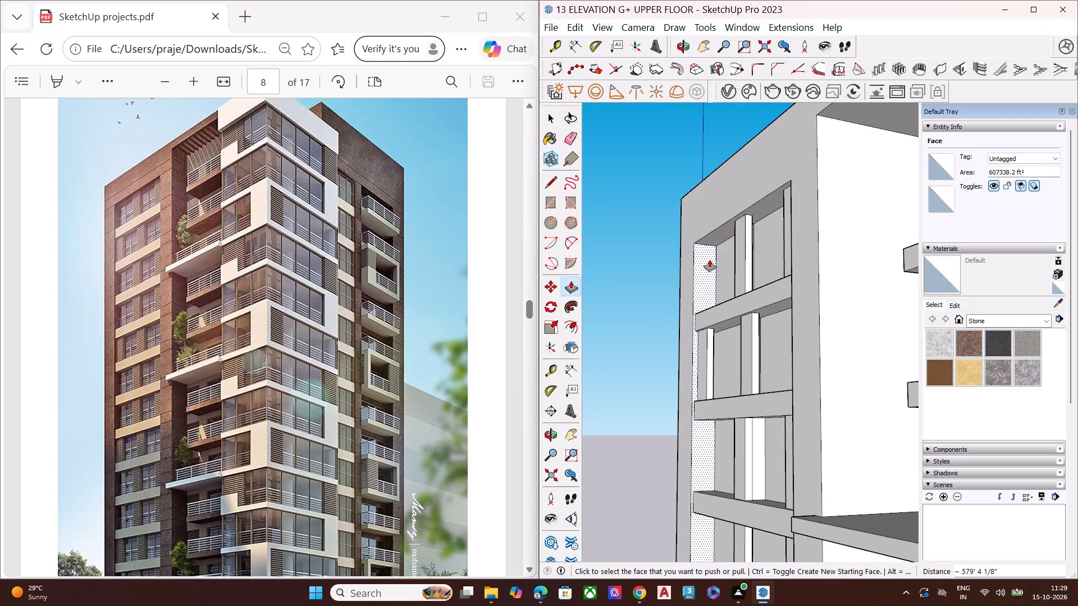
Push/Pull the rear side strip of the top window row's right mullion inward 584' 1 1/2", through to the window jamb.
scroll(708, 267, down, 4)
middle_drag(719, 273, 1077, 348)
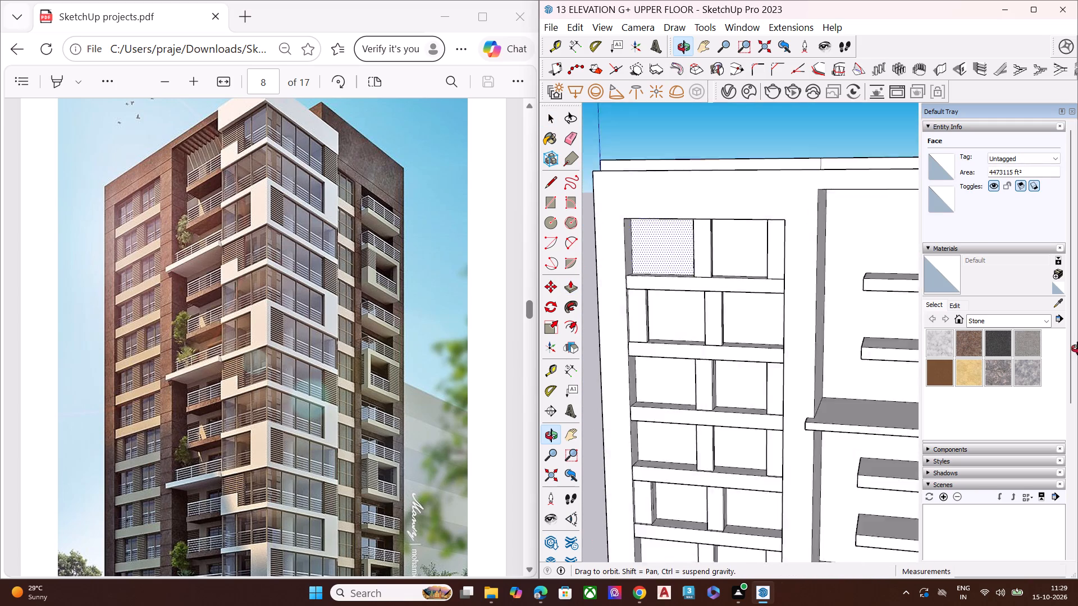
middle_drag(1077, 348, 1077, 341)
middle_drag(688, 301, 840, 200)
scroll(816, 231, up, 3)
scroll(773, 243, down, 1)
scroll(770, 243, up, 2)
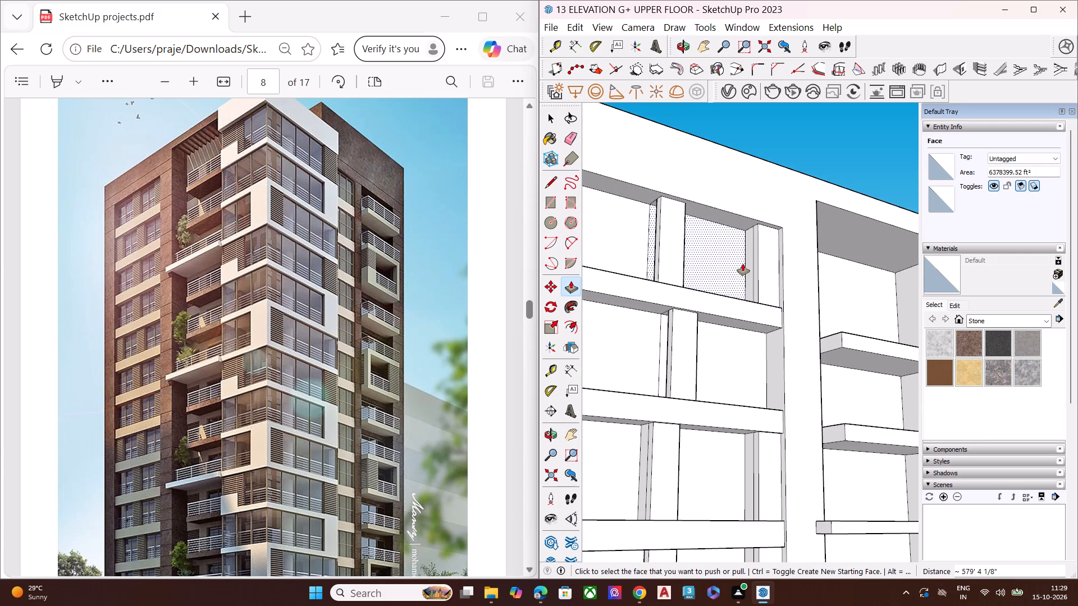
scroll(778, 241, up, 2)
scroll(778, 241, down, 1)
scroll(778, 241, up, 5)
key(space)
click(724, 245)
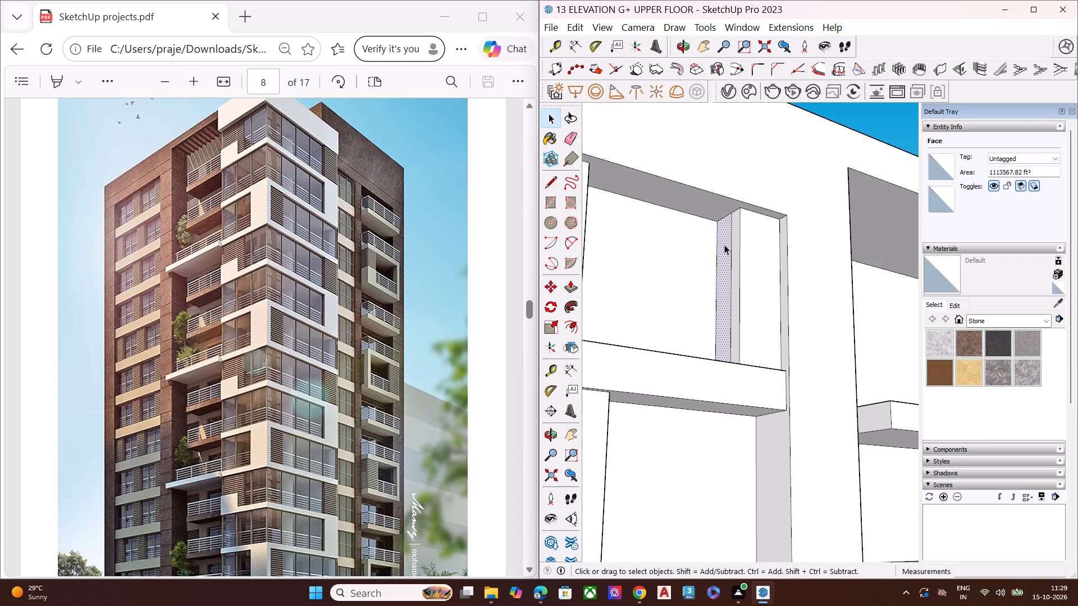
key(p)
click(729, 215)
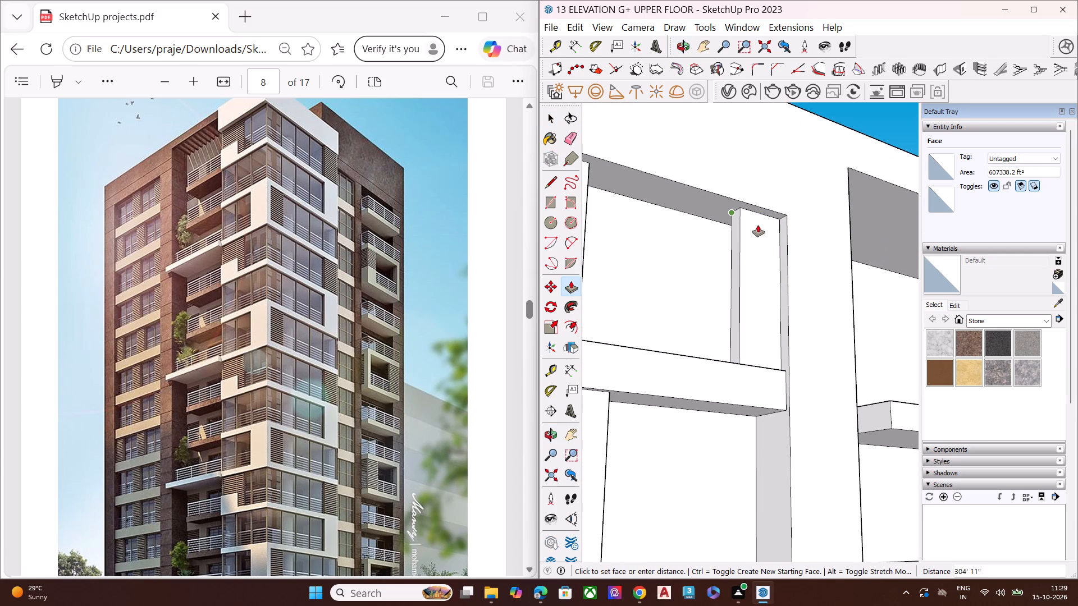
click(785, 217)
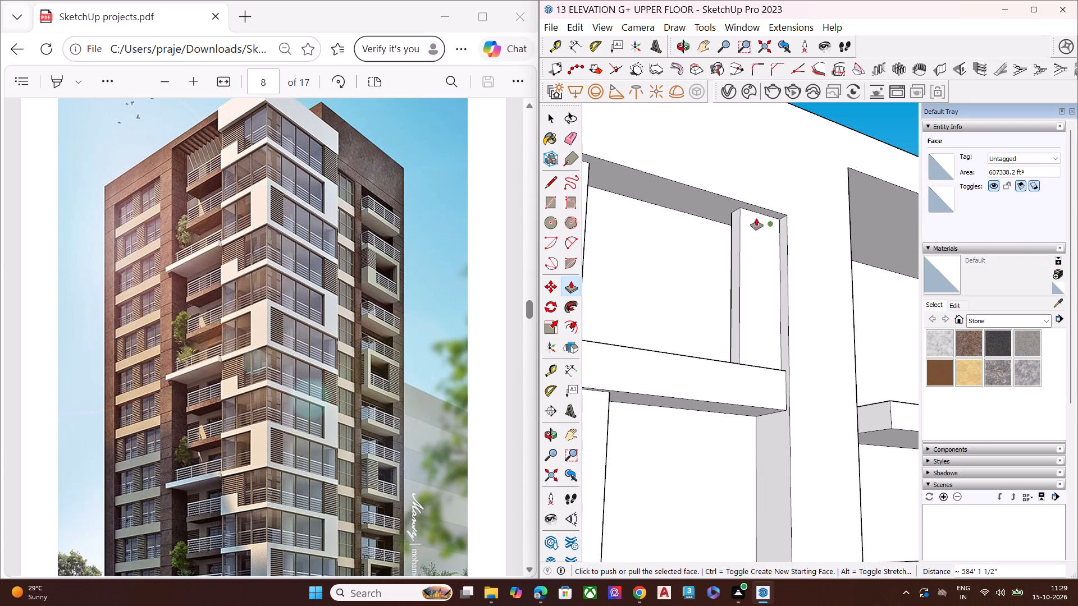
Push/Pull the rear side strip of the centre mullion in the third window row from the top inward 579' 4 1/8".
scroll(722, 217, down, 13)
scroll(672, 299, up, 1)
middle_drag(672, 299, 726, 274)
scroll(696, 314, up, 2)
scroll(686, 321, down, 2)
scroll(686, 322, up, 2)
key(space)
click(664, 328)
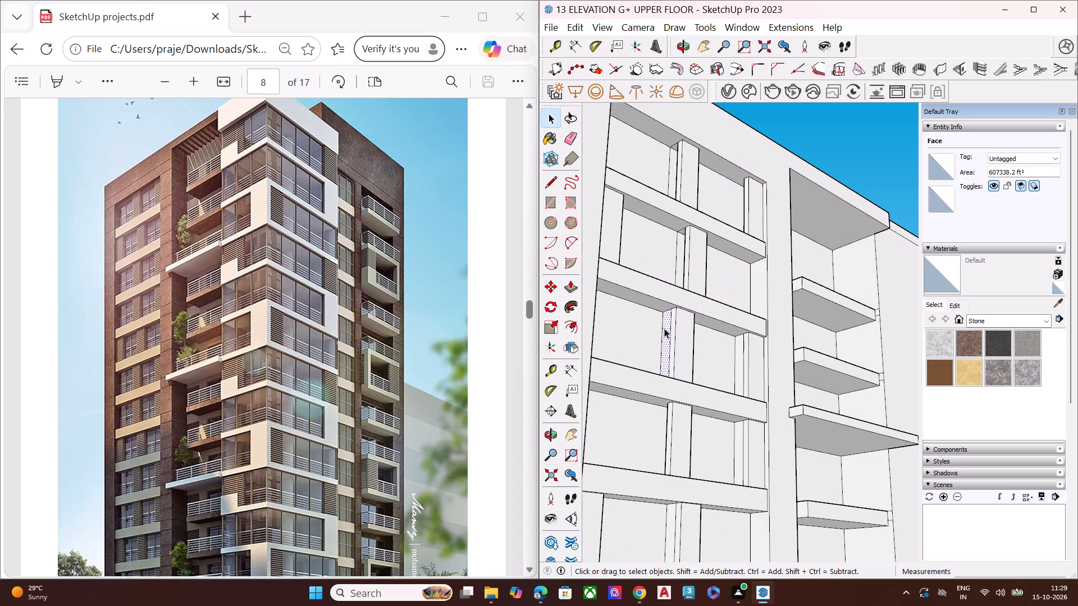
key(p)
click(670, 308)
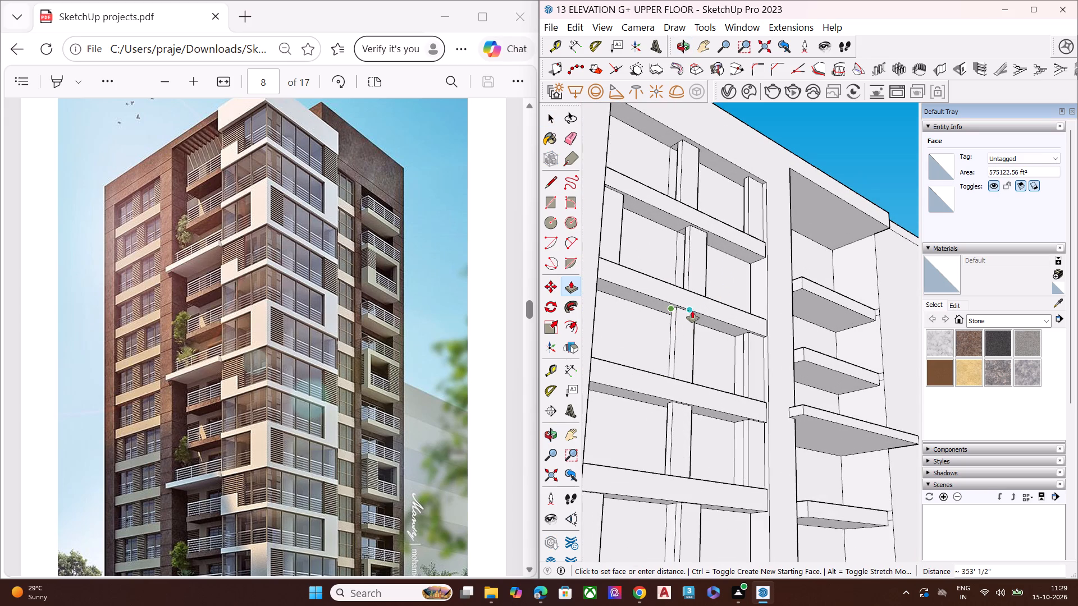
scroll(696, 311, up, 7)
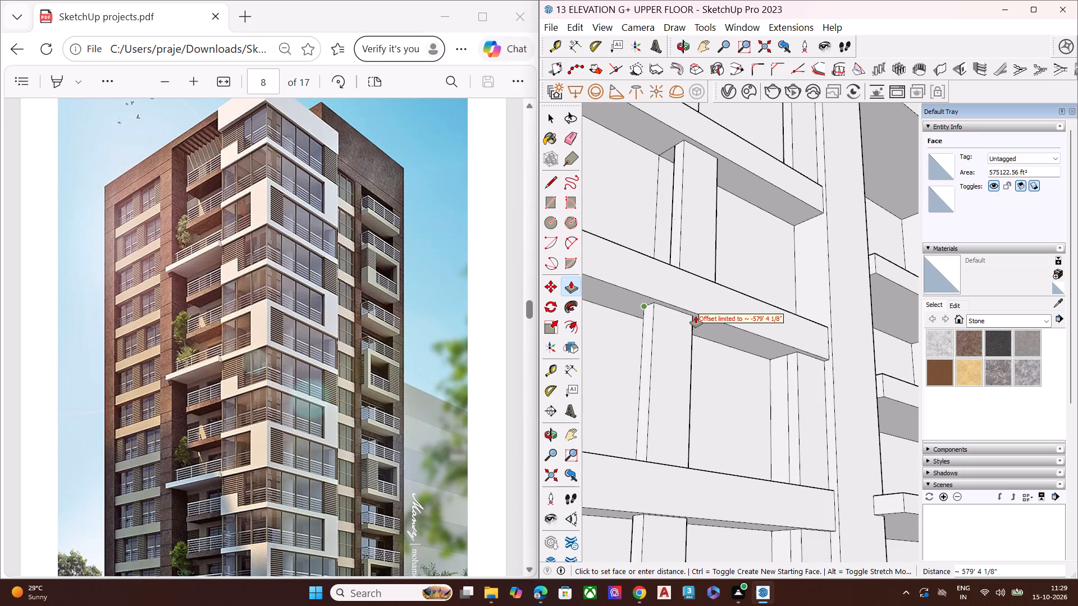
click(696, 318)
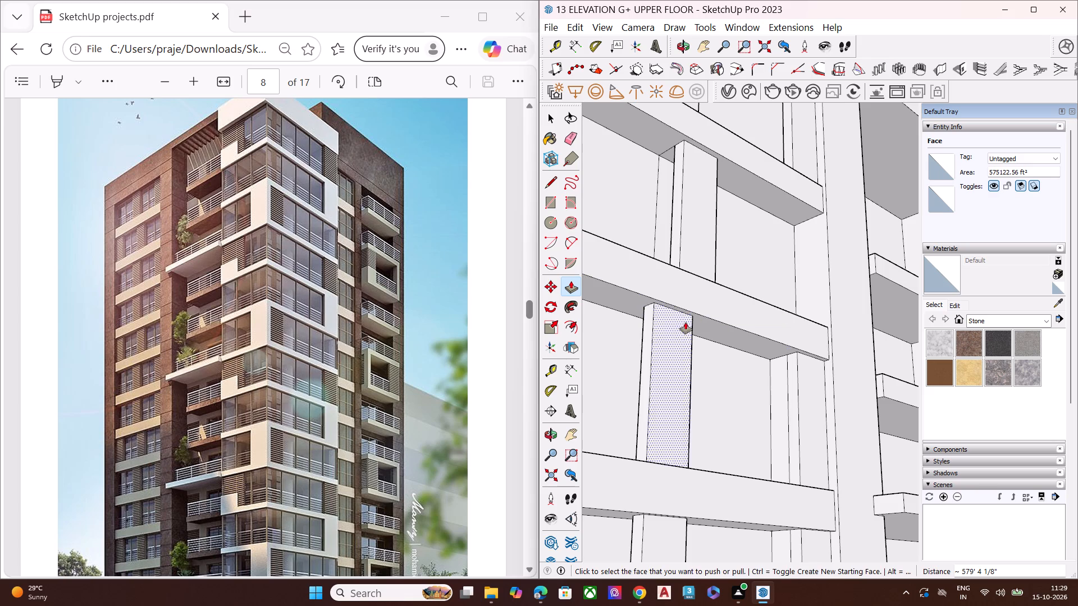
Push/Pull the rear side strip of the third window row's right mullion inward 584' 1 1/2", through to the window jamb.
scroll(671, 320, down, 3)
key(space)
scroll(750, 359, up, 7)
click(757, 364)
key(p)
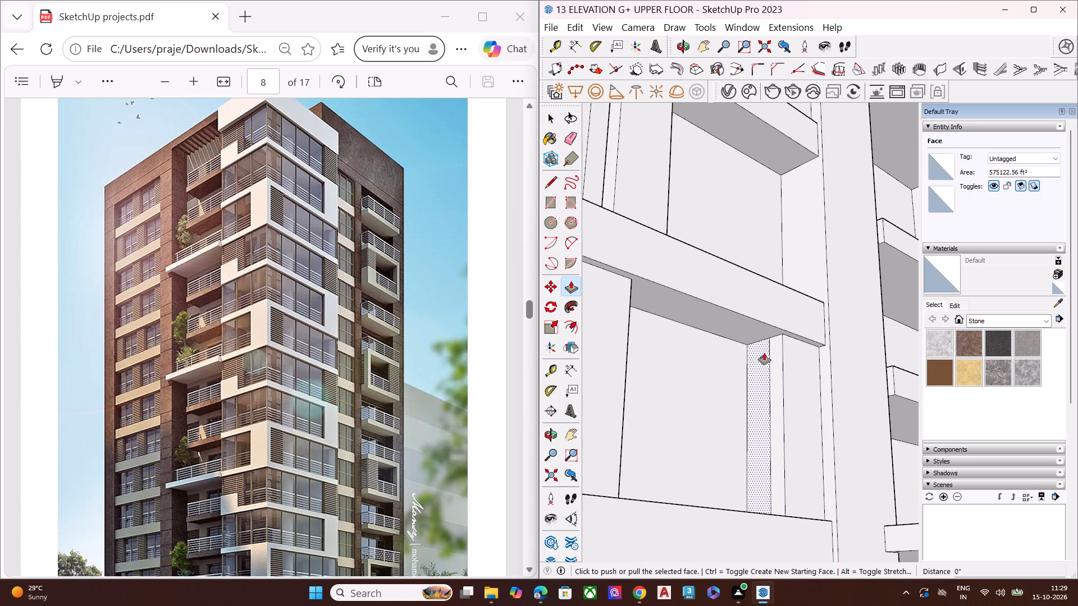
click(752, 345)
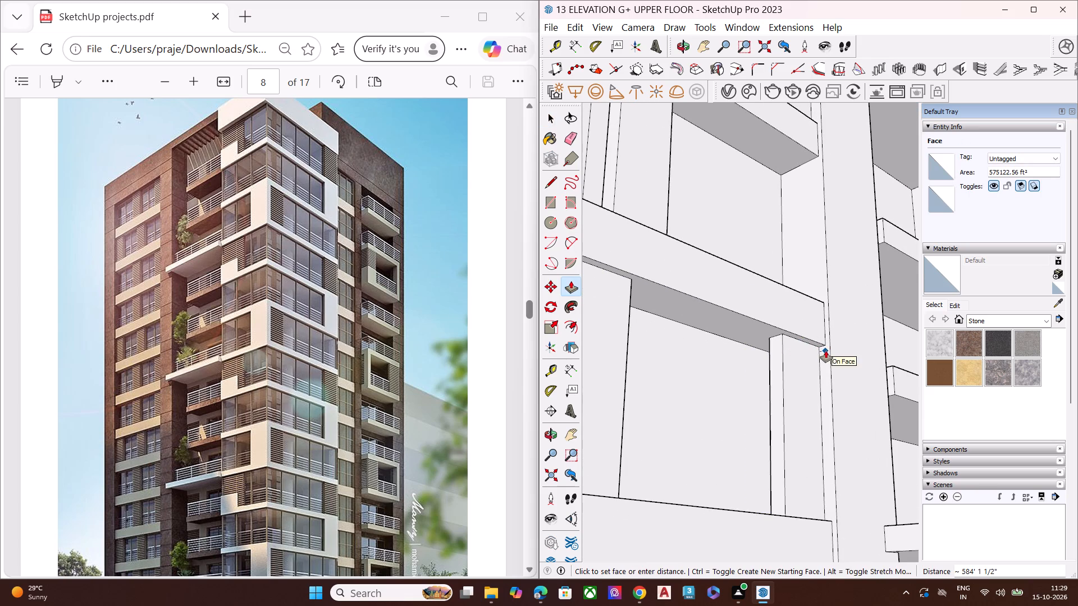
click(828, 351)
key(space)
Push/Pull the rear side strip of the right mullion in the fourth window row from the top through to the window jamb.
scroll(764, 301, down, 7)
middle_drag(755, 323, 922, 435)
scroll(853, 444, up, 1)
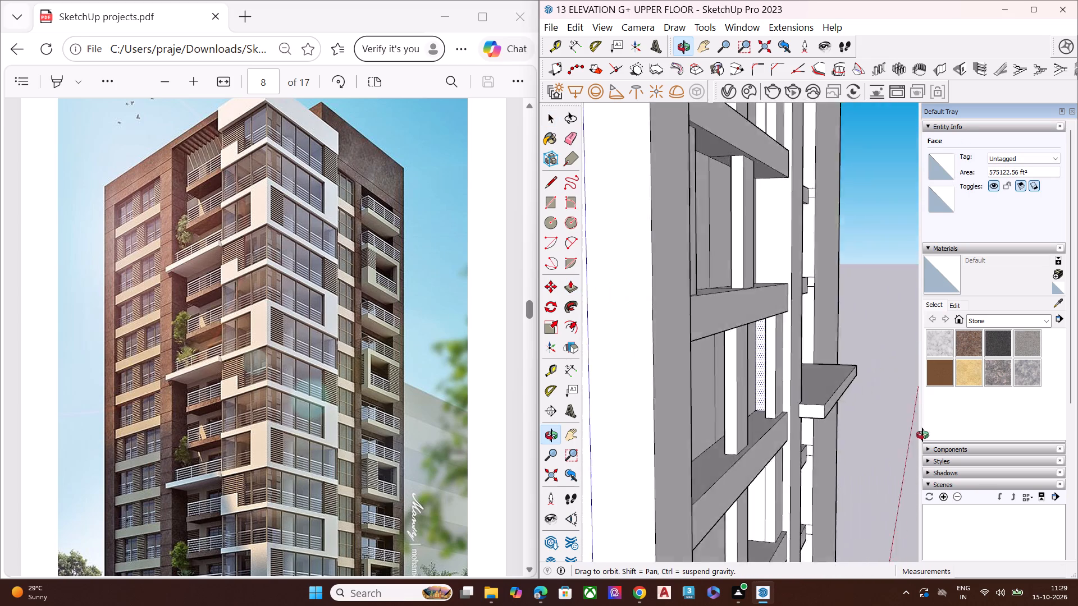
middle_drag(922, 435, 855, 377)
scroll(747, 334, down, 5)
scroll(747, 334, up, 2)
scroll(747, 334, down, 9)
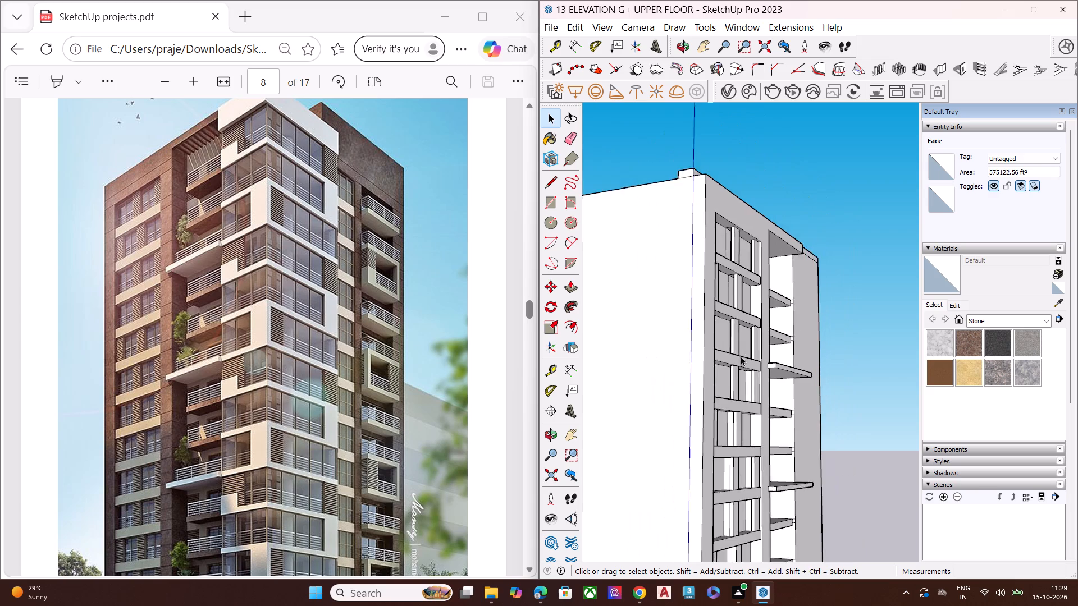
scroll(732, 394, up, 14)
scroll(791, 353, up, 1)
scroll(791, 352, down, 1)
scroll(791, 352, up, 5)
click(776, 360)
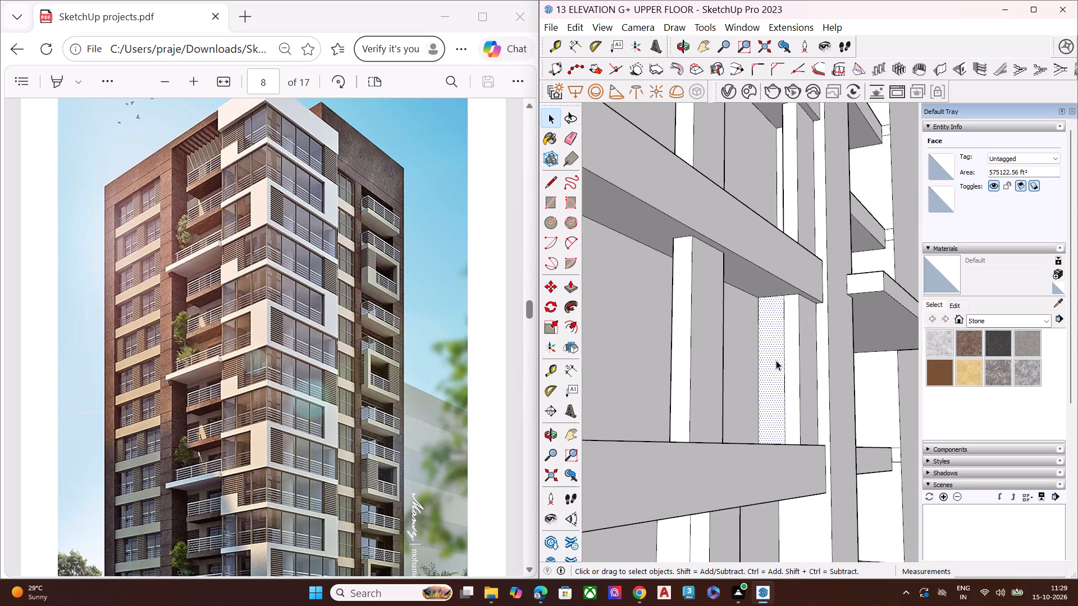
key(p)
click(760, 299)
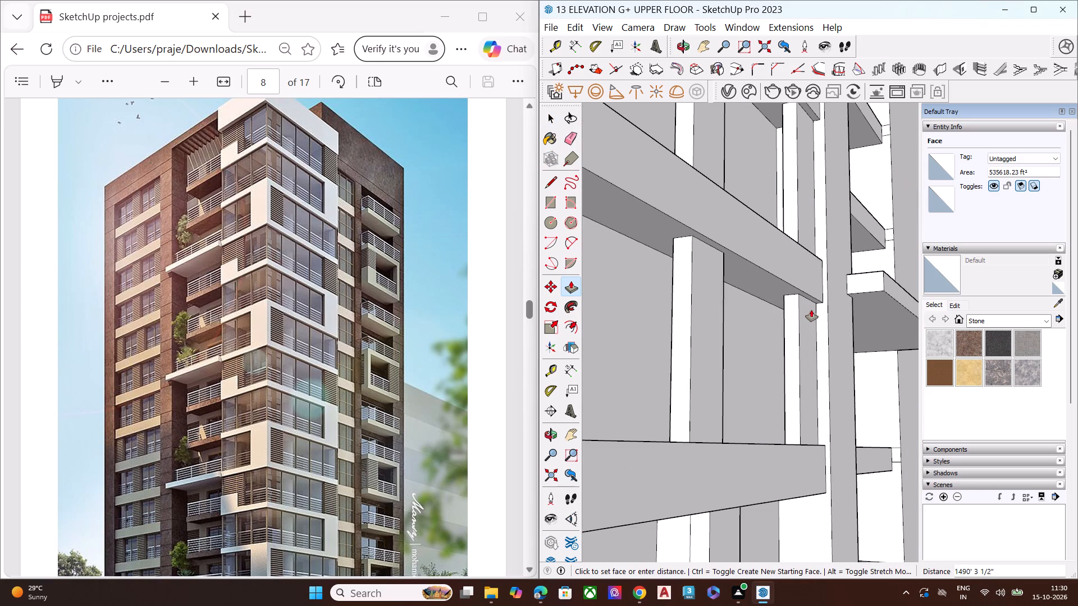
click(826, 313)
key(space)
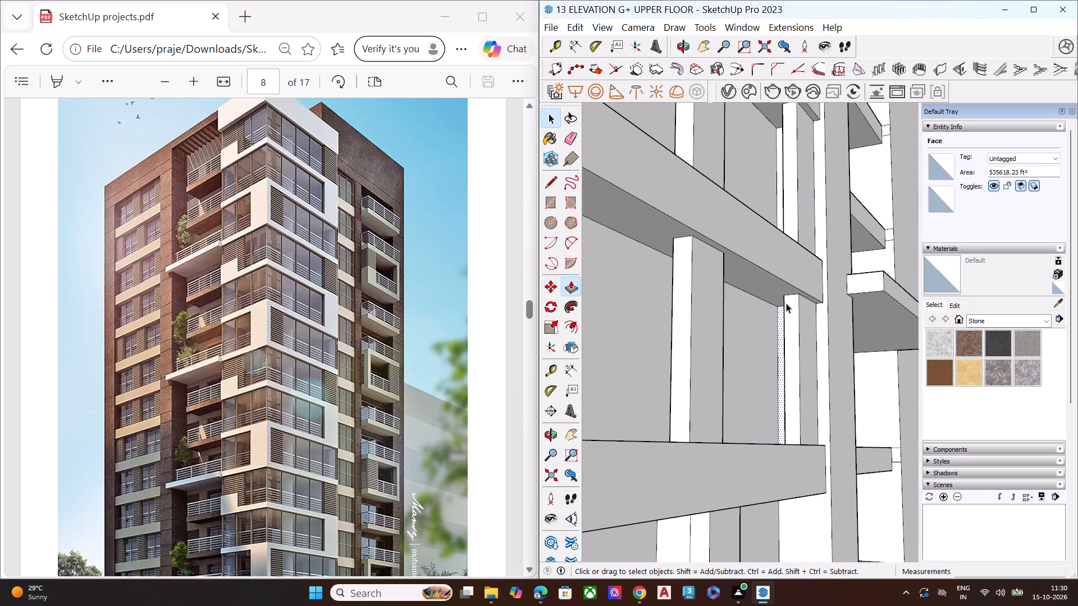
Push/Pull the rear side strip of the centre mullion in the fifth window row from the top inward 579' 4 1/8".
scroll(757, 293, down, 5)
scroll(757, 293, up, 1)
scroll(757, 293, down, 3)
scroll(757, 293, up, 1)
scroll(771, 288, down, 8)
scroll(760, 369, up, 6)
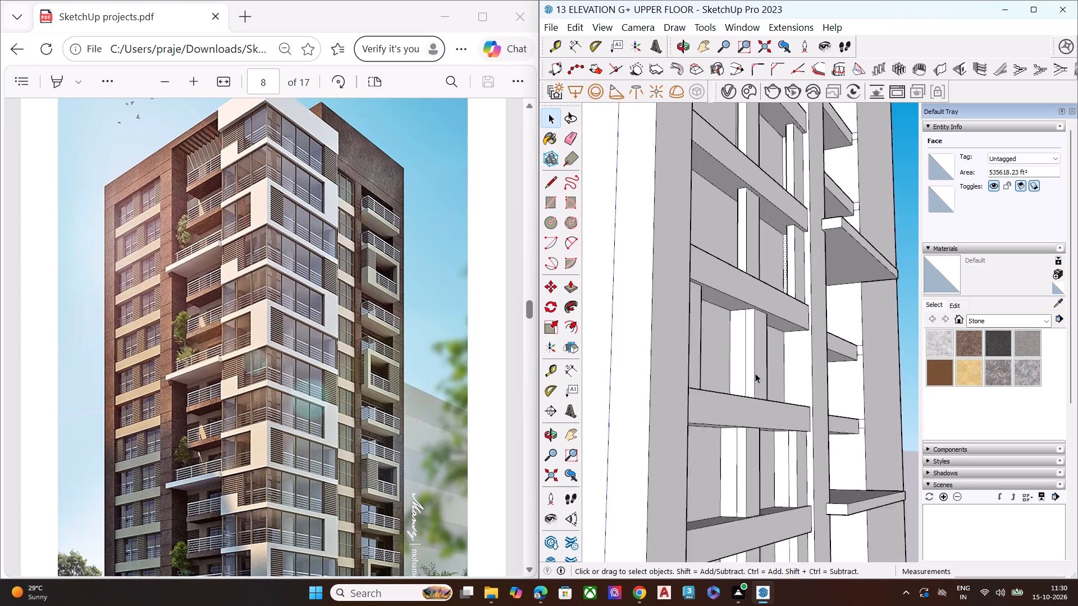
scroll(755, 373, up, 5)
click(730, 349)
key(p)
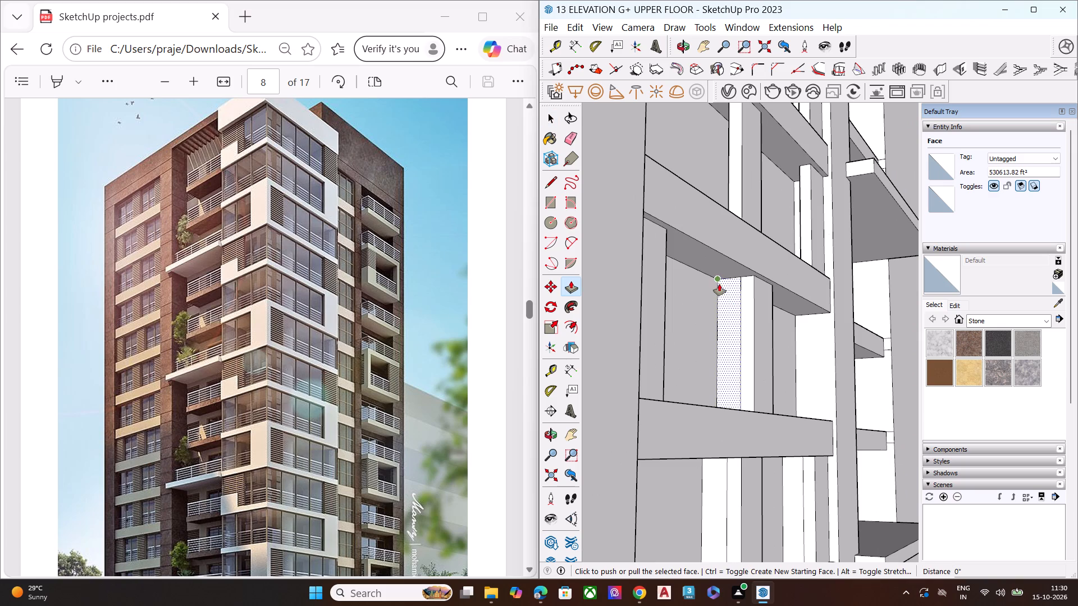
click(718, 281)
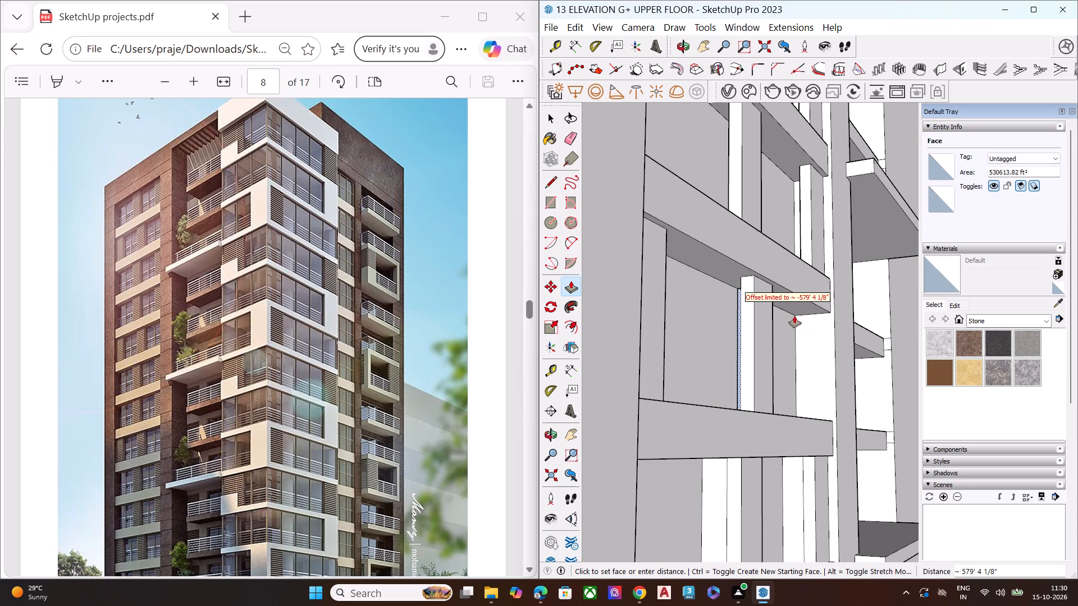
click(797, 316)
key(space)
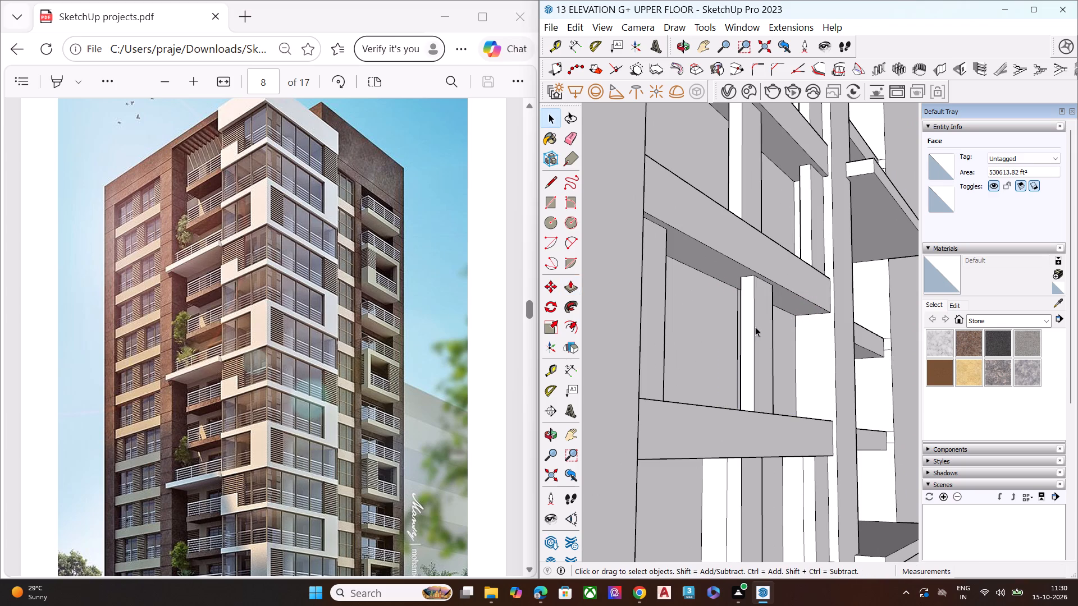
Push/Pull the rear side strip of the centre mullion in the sixth window row from the top inward to the mullion's opposite edge.
middle_drag(753, 322, 711, 298)
scroll(762, 293, down, 3)
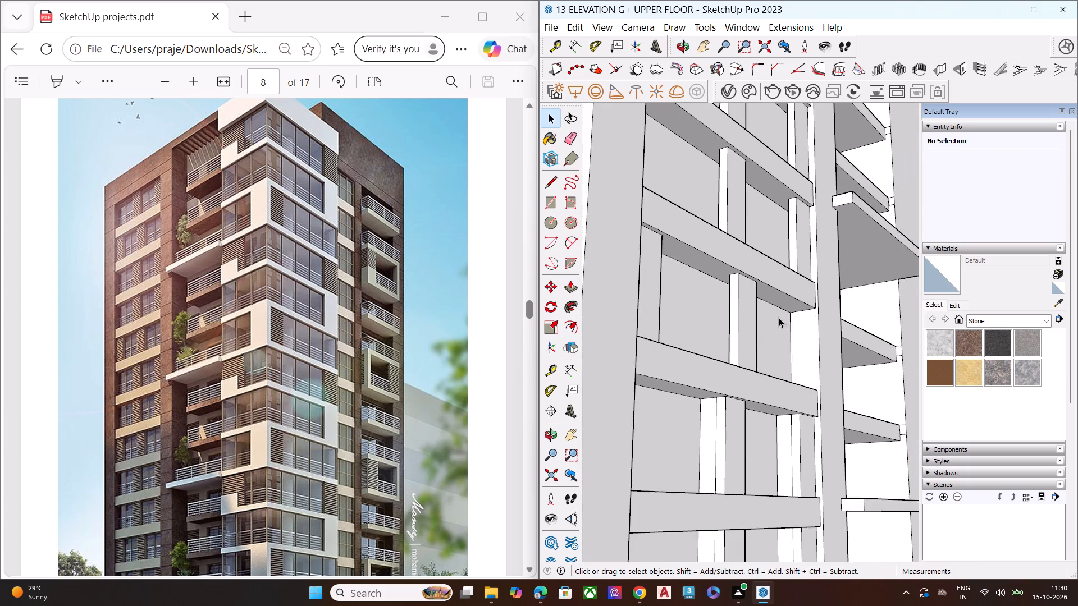
middle_drag(778, 318, 422, 332)
scroll(707, 314, down, 7)
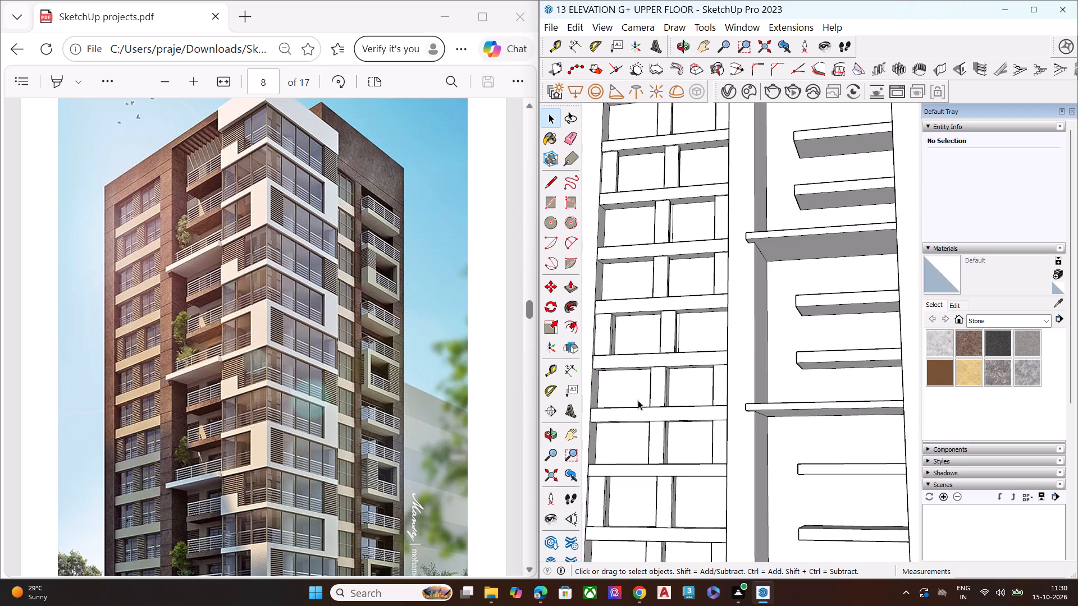
middle_drag(641, 399, 965, 401)
scroll(756, 391, up, 1)
scroll(750, 389, down, 2)
scroll(748, 389, up, 6)
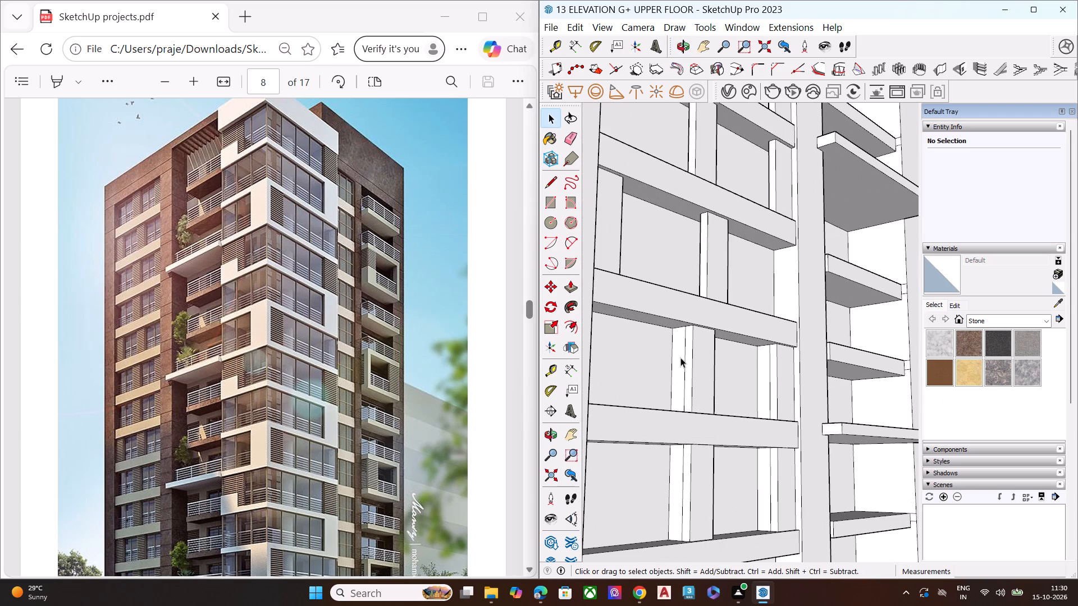
click(680, 357)
key(p)
click(672, 329)
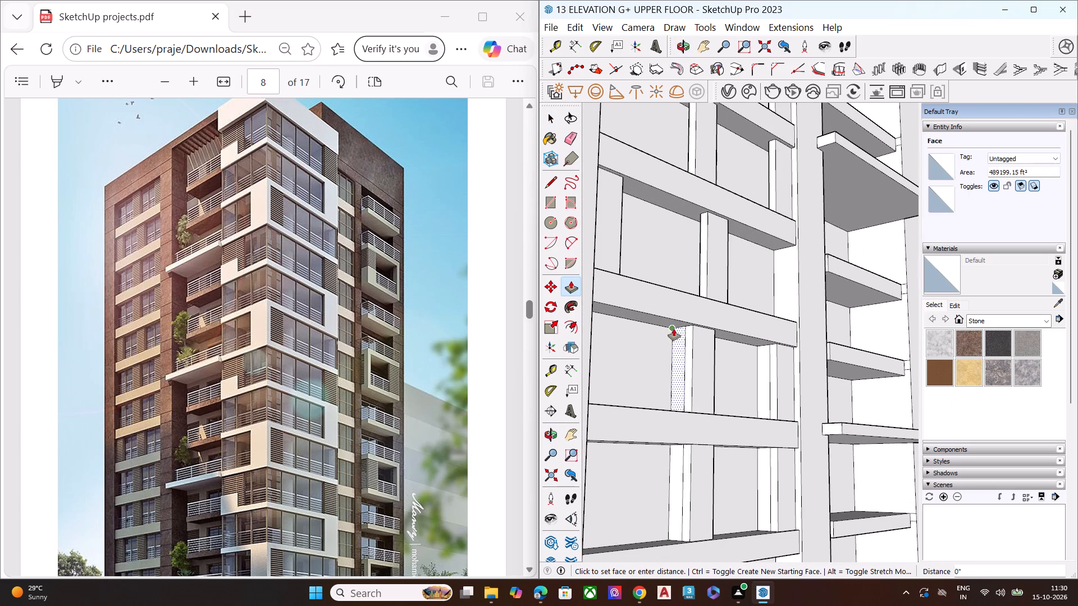
click(716, 329)
key(space)
Push/Pull the rear side strip of the sixth window row's right mullion inward 584' 1 1/2", through to the window jamb.
click(762, 360)
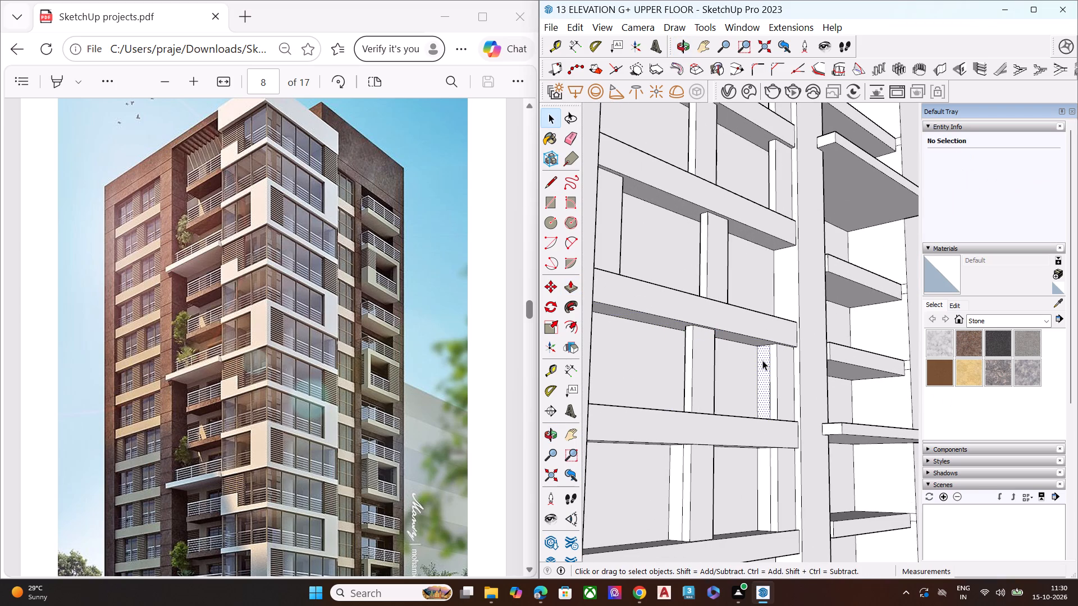
key(p)
click(759, 348)
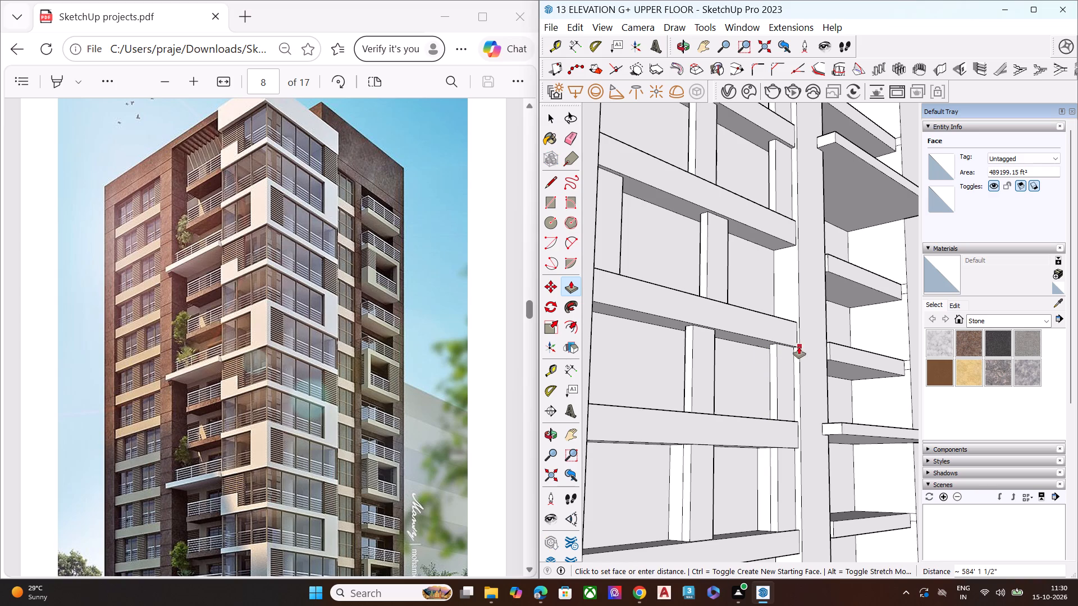
click(799, 347)
key(space)
Push/Pull the rear side strip of the centre mullion in the seventh window row from the top inward 579' 4 1/8".
middle_drag(760, 353, 780, 330)
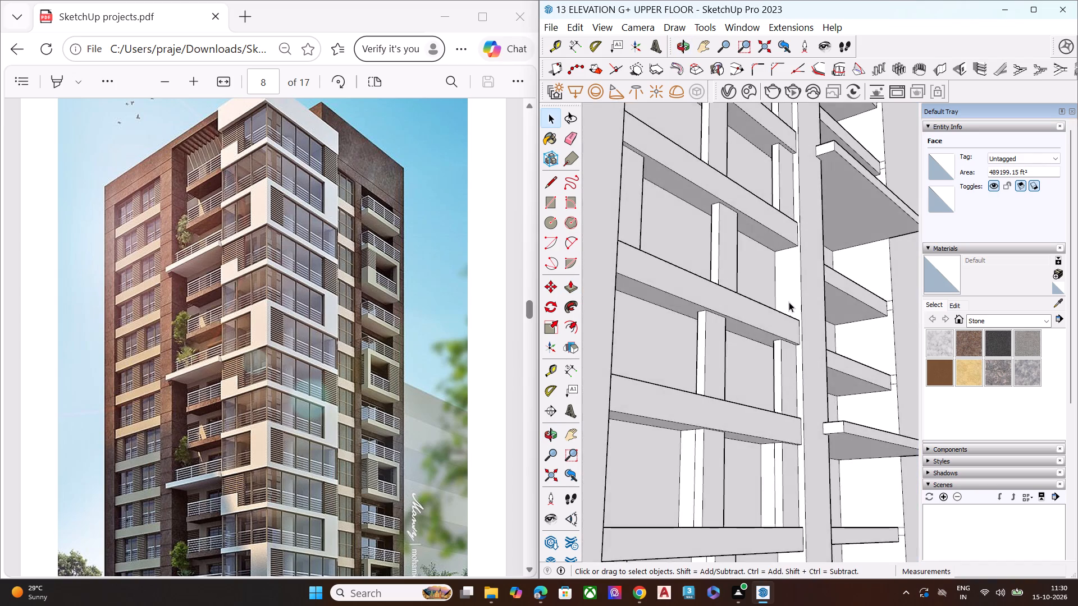
scroll(791, 300, down, 9)
scroll(768, 408, up, 2)
scroll(766, 408, down, 2)
scroll(765, 408, up, 8)
scroll(746, 318, up, 2)
scroll(746, 318, down, 2)
scroll(746, 318, up, 2)
click(746, 318)
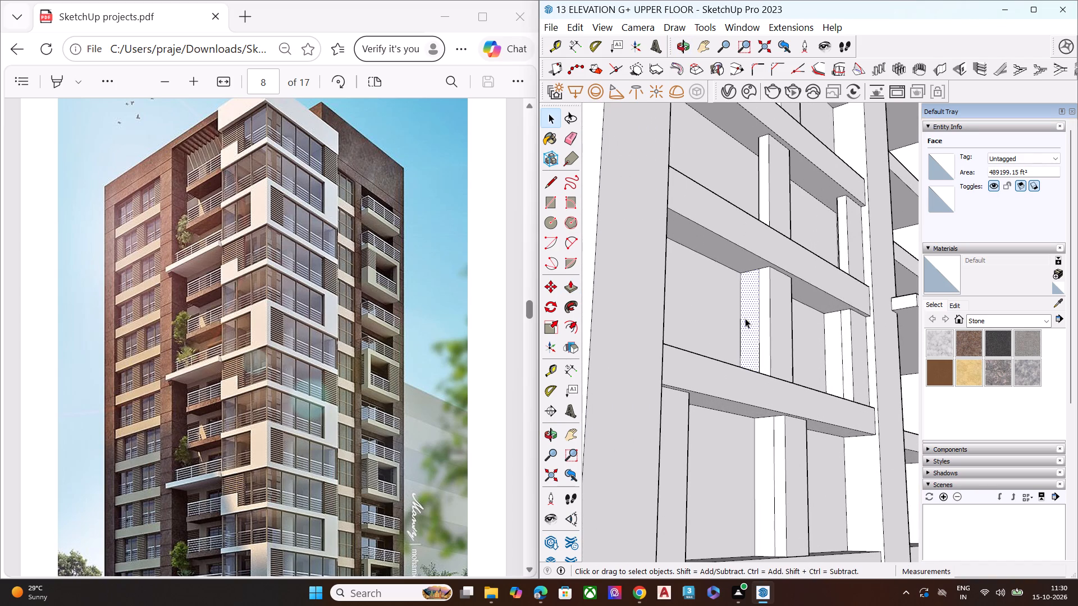
key(p)
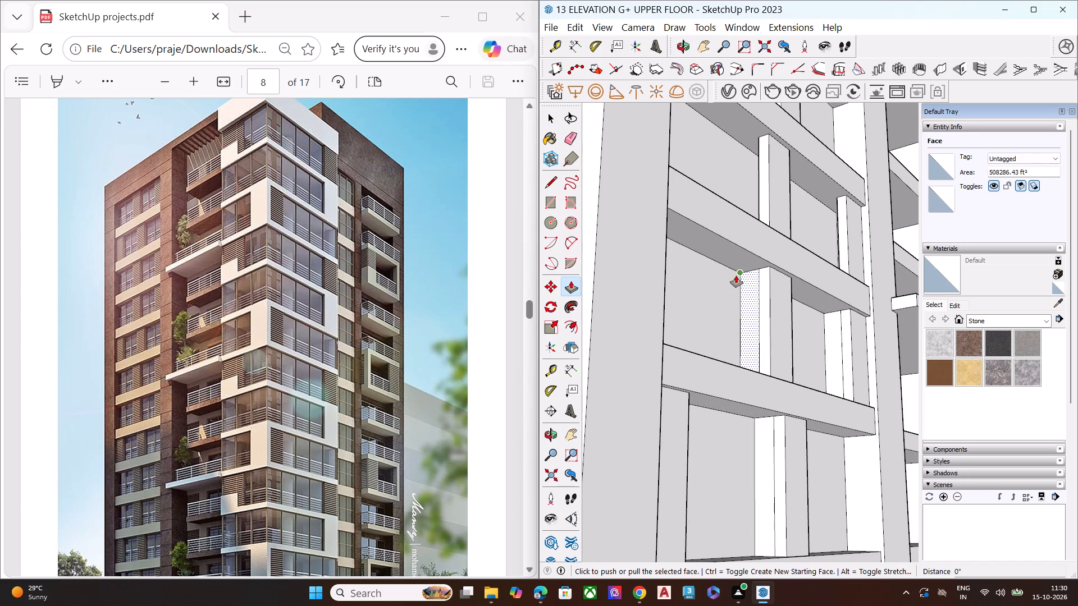
click(742, 270)
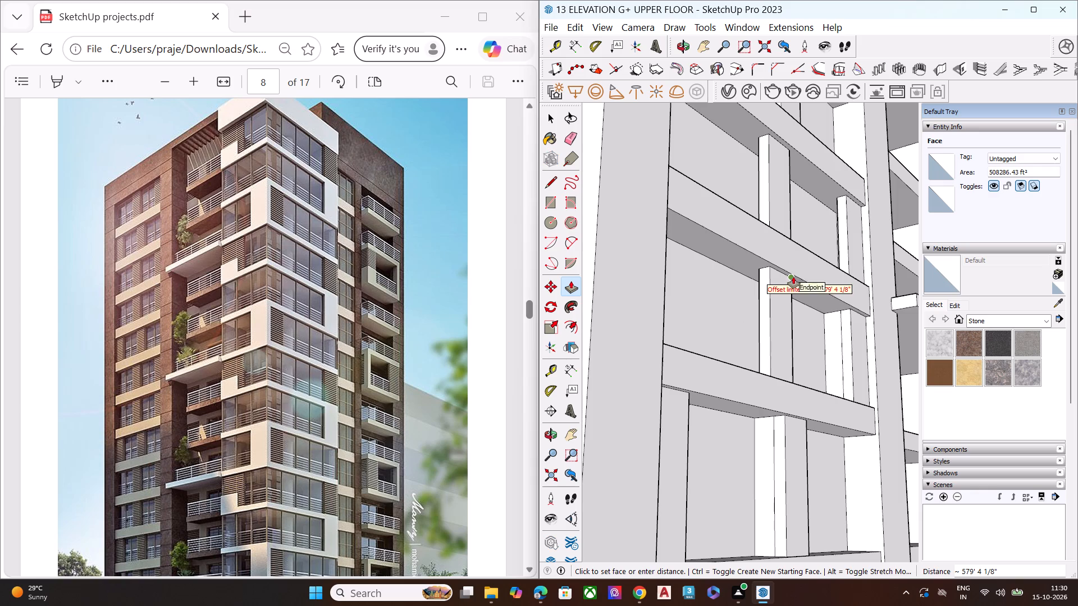
click(793, 277)
scroll(756, 312, down, 2)
key(space)
Push/Pull the rear side strip of the seventh window row's right mullion inward 584' 1 1/2", through to the window jamb.
click(818, 327)
key(p)
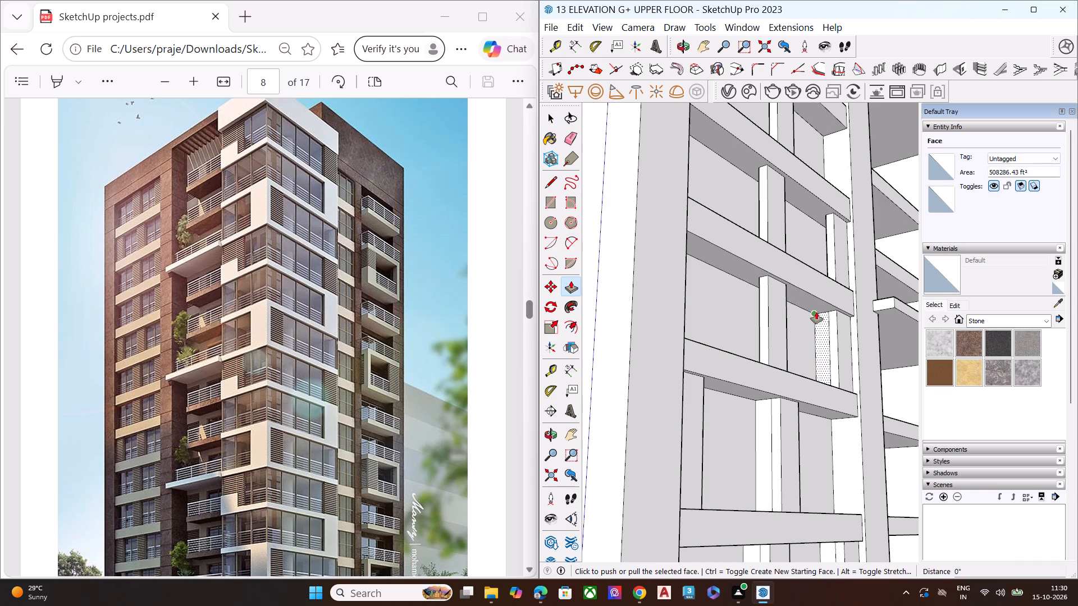
click(816, 311)
click(854, 319)
Push/Pull the rear side strip of the centre mullion in the ninth window row from the top inward to the mullion's opposite edge.
scroll(770, 315, down, 6)
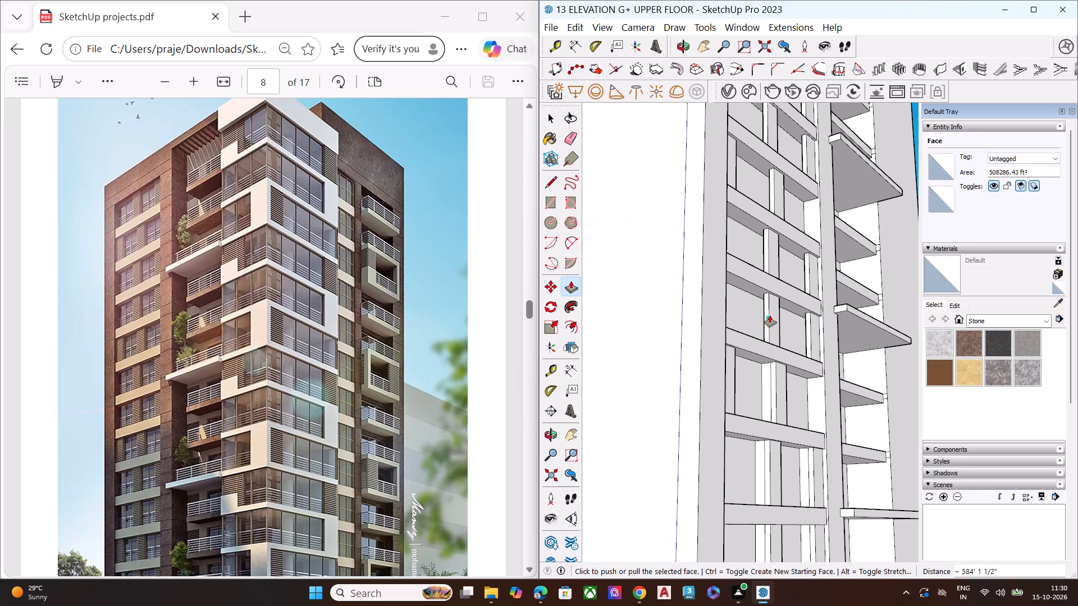
scroll(770, 315, down, 7)
scroll(770, 410, up, 1)
scroll(770, 410, down, 1)
scroll(770, 410, up, 12)
scroll(750, 371, down, 1)
scroll(750, 371, up, 3)
key(space)
click(766, 362)
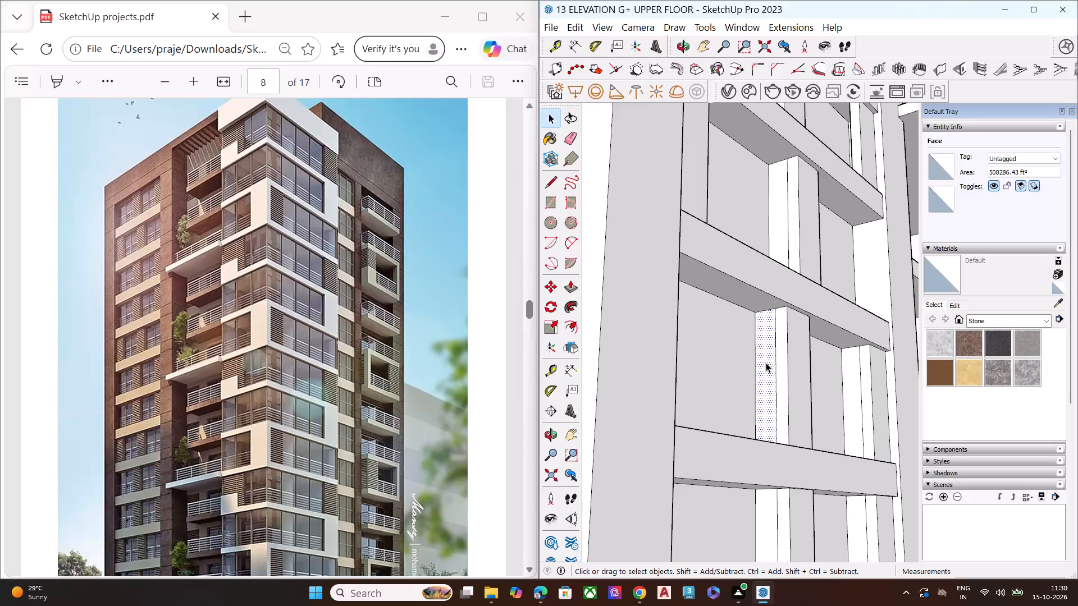
key(p)
click(757, 315)
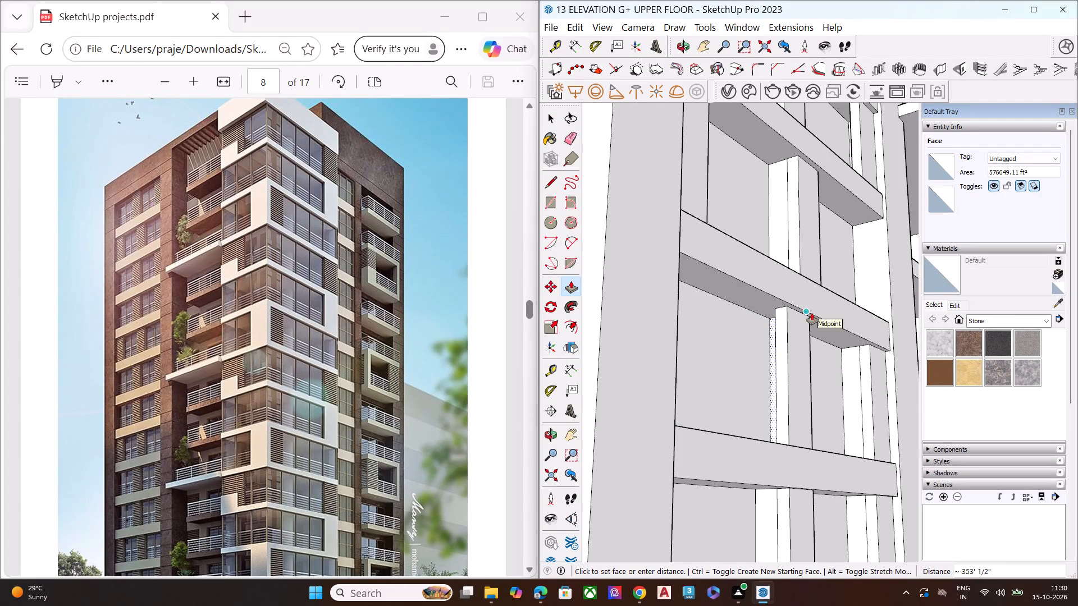
click(812, 317)
key(space)
Push/Pull the rear side strip of the centre mullion in the eighth window row from the top inward 579' 4 1/8".
scroll(783, 348, down, 2)
scroll(789, 187, down, 1)
scroll(782, 191, up, 5)
click(775, 214)
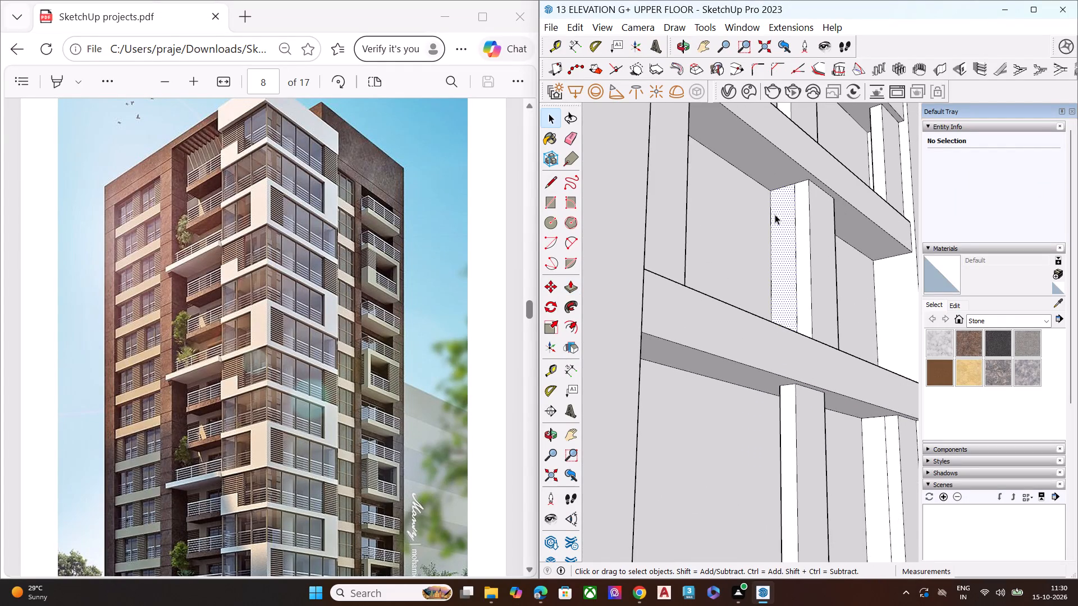
key(p)
click(773, 191)
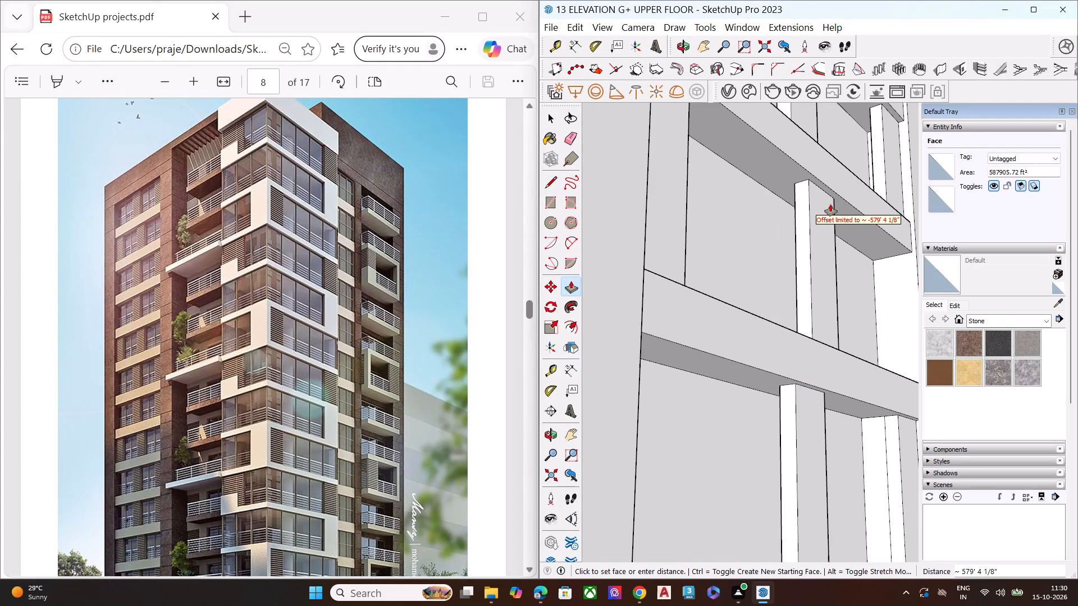
click(835, 203)
Push/Pull the rear side strip of the ninth window row's right mullion inward 584' 1 1/2", through to the window jamb.
scroll(737, 218, down, 8)
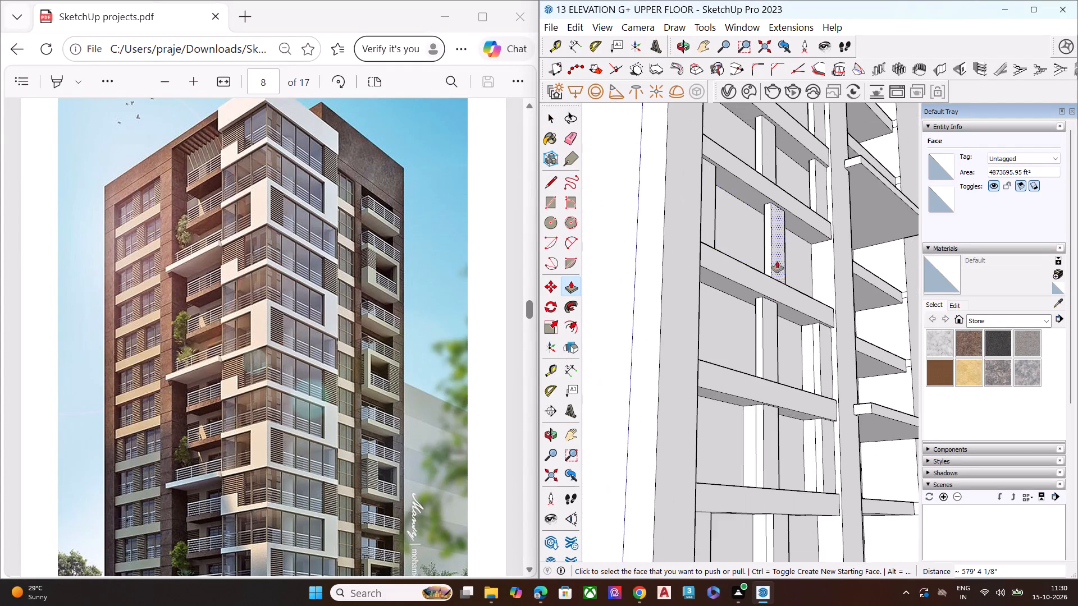
scroll(796, 342, up, 6)
key(space)
click(812, 353)
key(p)
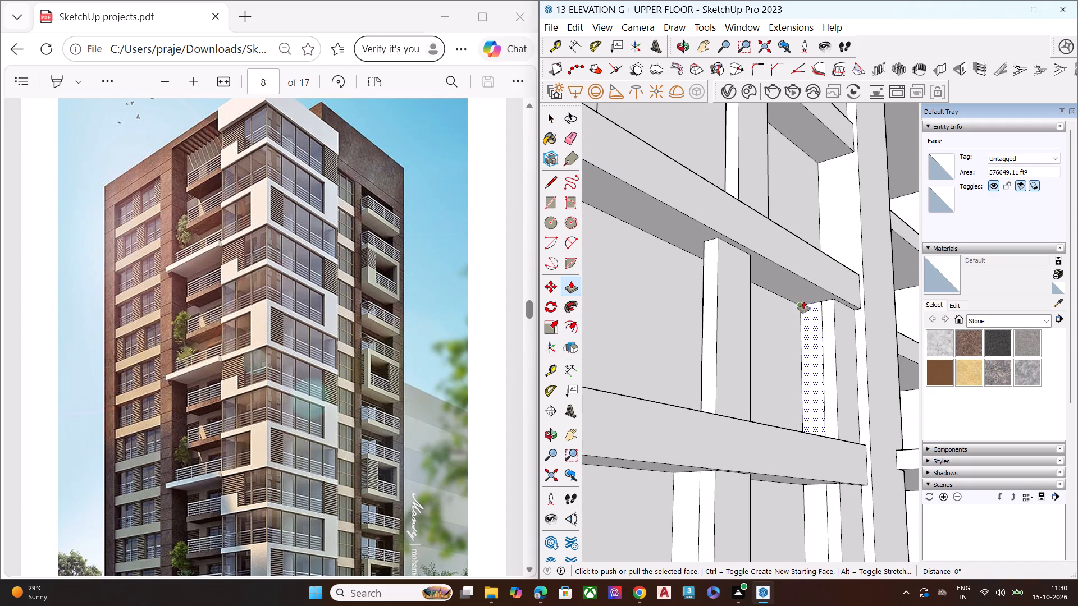
click(802, 301)
click(863, 317)
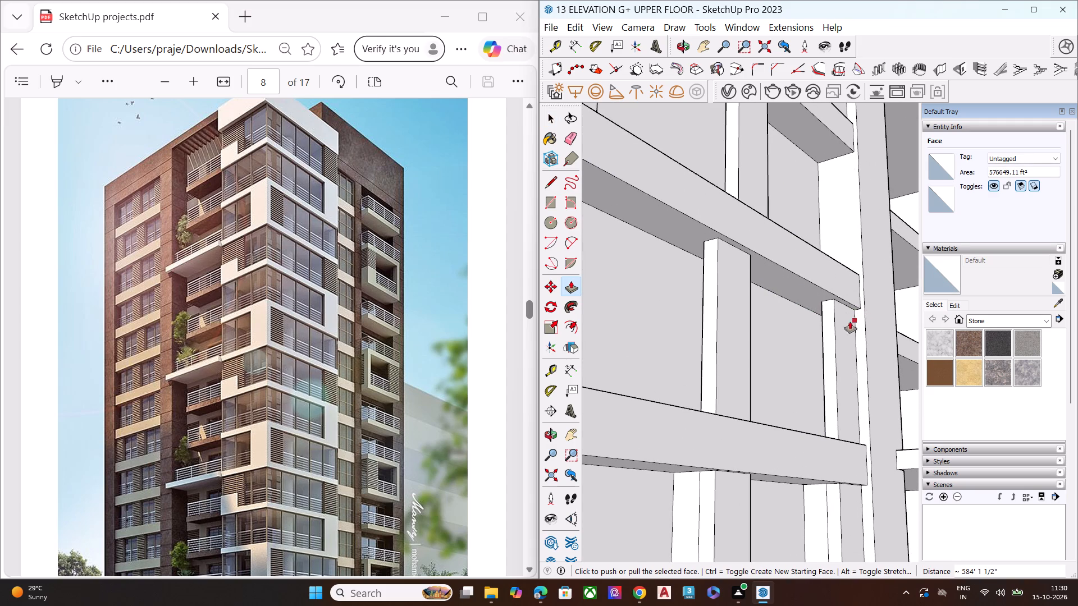
Push/Pull the rear side strip of the centre mullion in the tenth window row from the top inward 579' 4 1/8".
scroll(737, 300, down, 16)
middle_drag(780, 361, 775, 400)
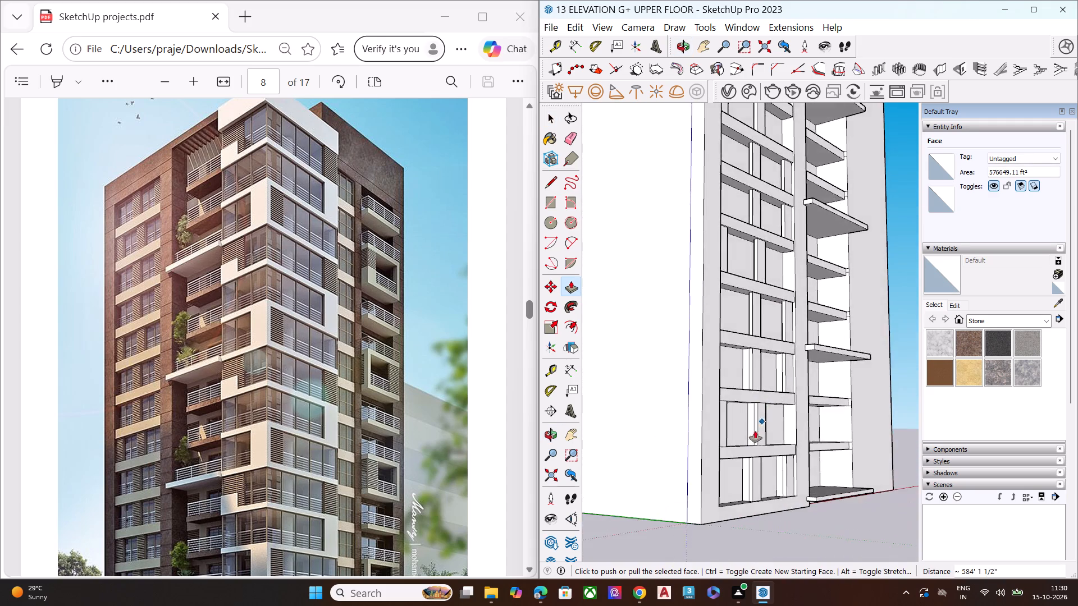
scroll(753, 432, up, 6)
key(space)
click(737, 333)
key(p)
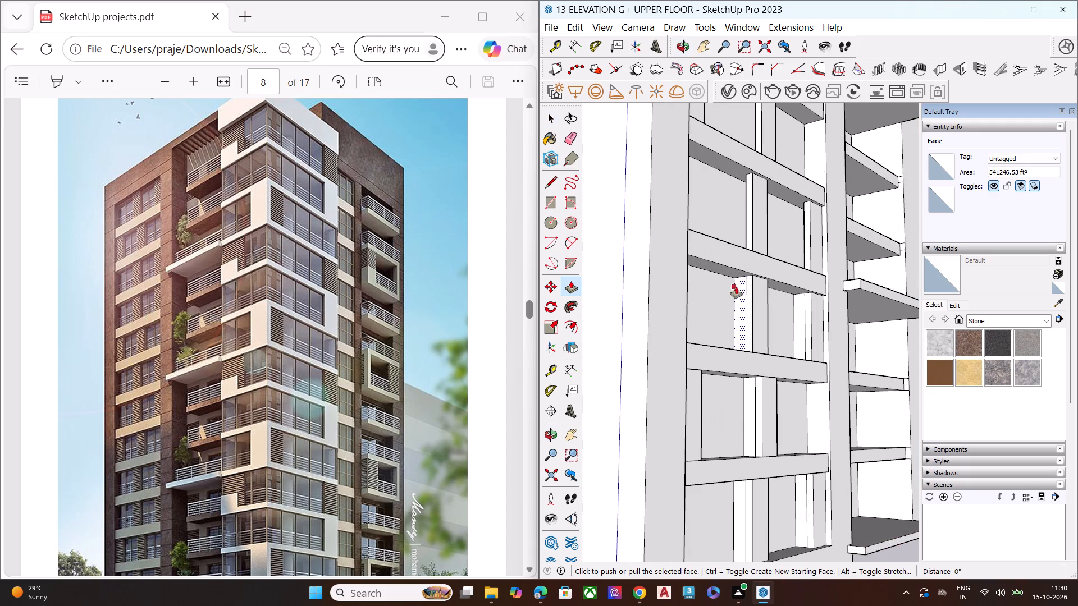
click(736, 281)
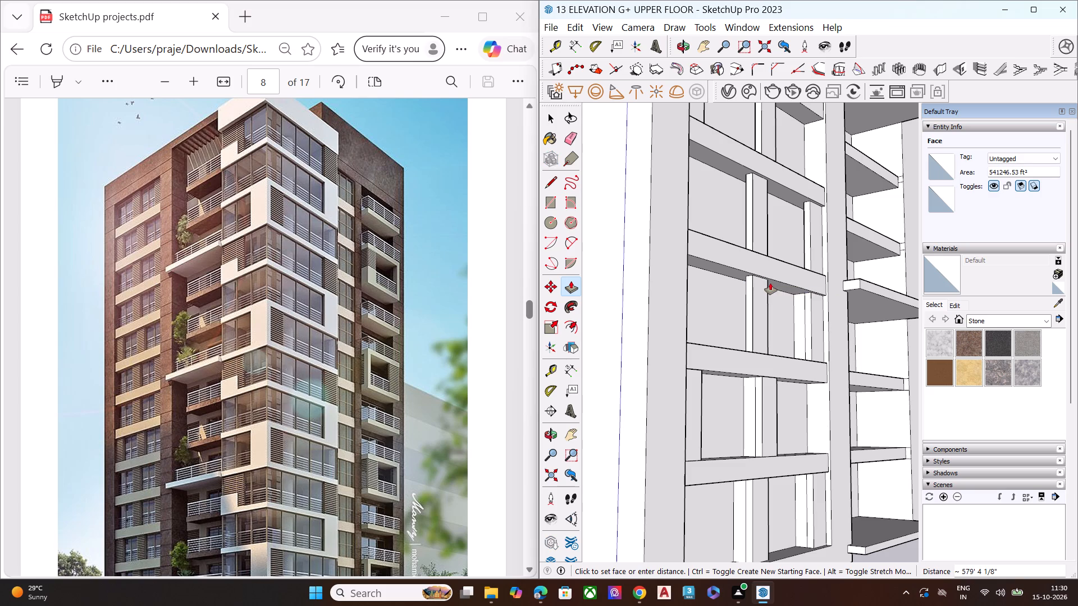
click(770, 283)
Push/Pull the rear side strip of the tenth window row's right mullion inward 584' 1 1/2", through to the window jamb.
scroll(760, 301, up, 2)
middle_drag(763, 296, 793, 283)
scroll(804, 308, up, 5)
scroll(815, 324, down, 1)
scroll(816, 324, up, 1)
key(space)
click(809, 322)
key(p)
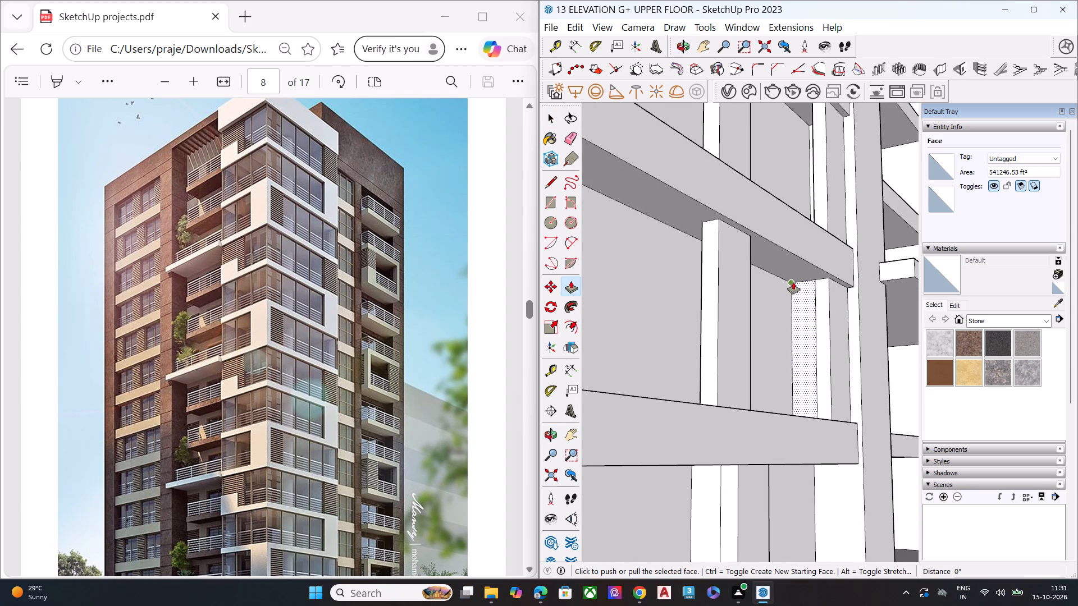
click(793, 282)
click(857, 299)
Push/Pull the rear side strip of the centre mullion in the second window row from the bottom inward 579' 4 1/8".
scroll(798, 283, down, 6)
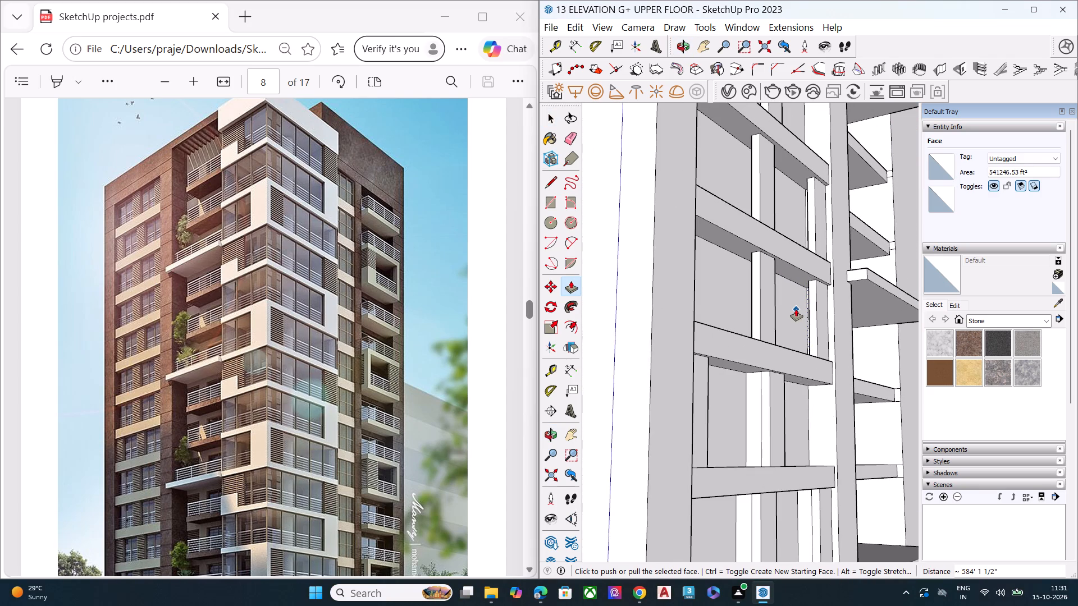
scroll(759, 279, down, 10)
scroll(766, 341, up, 10)
key(space)
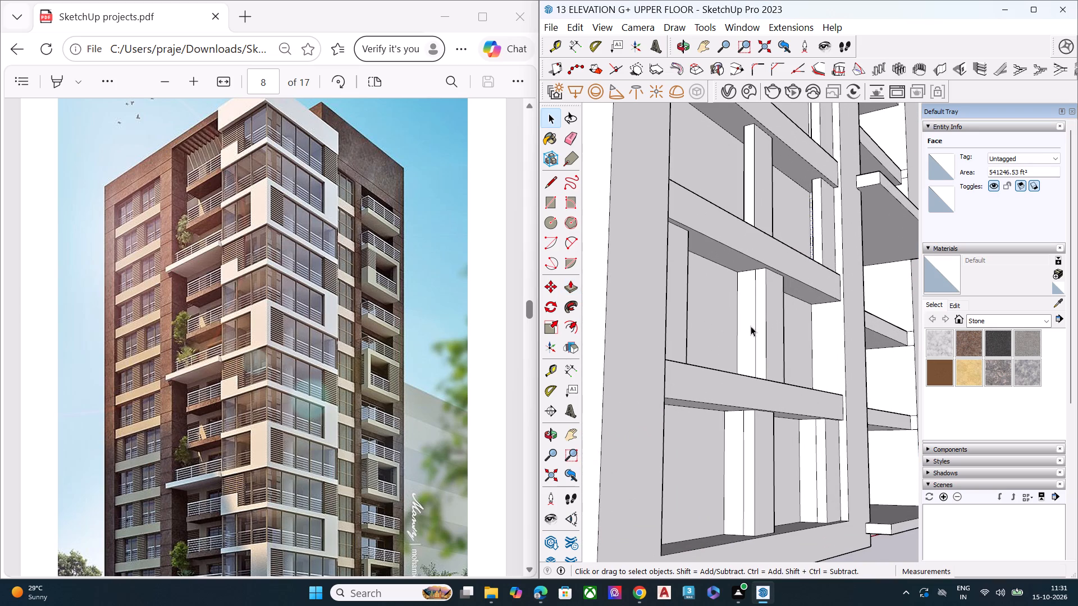
click(750, 326)
key(p)
click(737, 274)
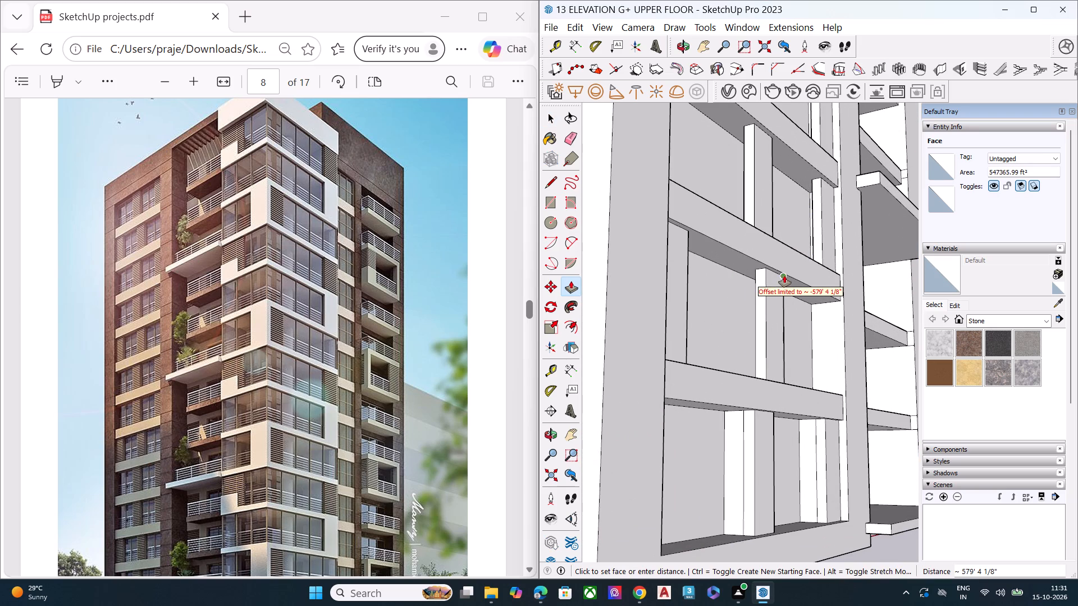
click(784, 278)
scroll(741, 302, down, 4)
key(space)
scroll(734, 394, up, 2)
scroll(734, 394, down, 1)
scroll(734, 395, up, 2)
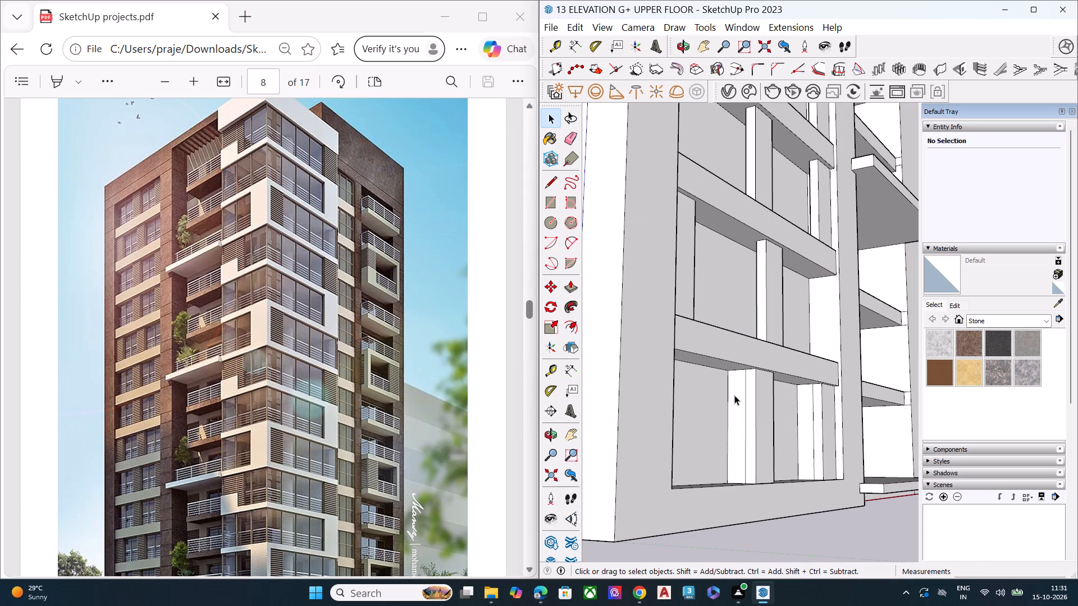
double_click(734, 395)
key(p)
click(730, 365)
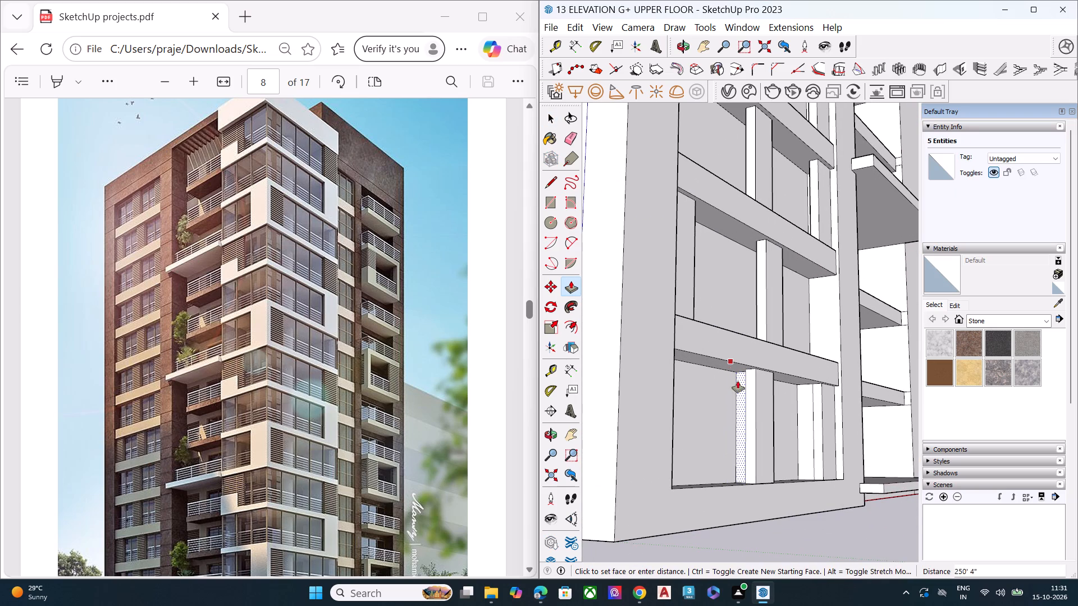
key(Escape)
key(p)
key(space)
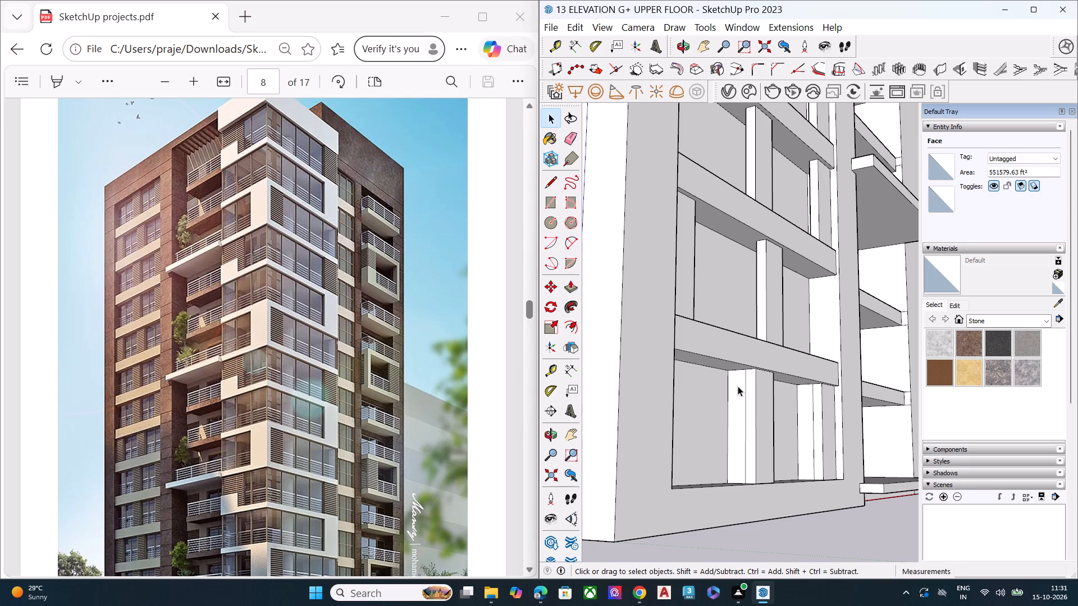
Push/Pull the rear side strip of the centre mullion in the bottom window row inward 579' 4 1/8".
click(736, 384)
key(p)
click(727, 371)
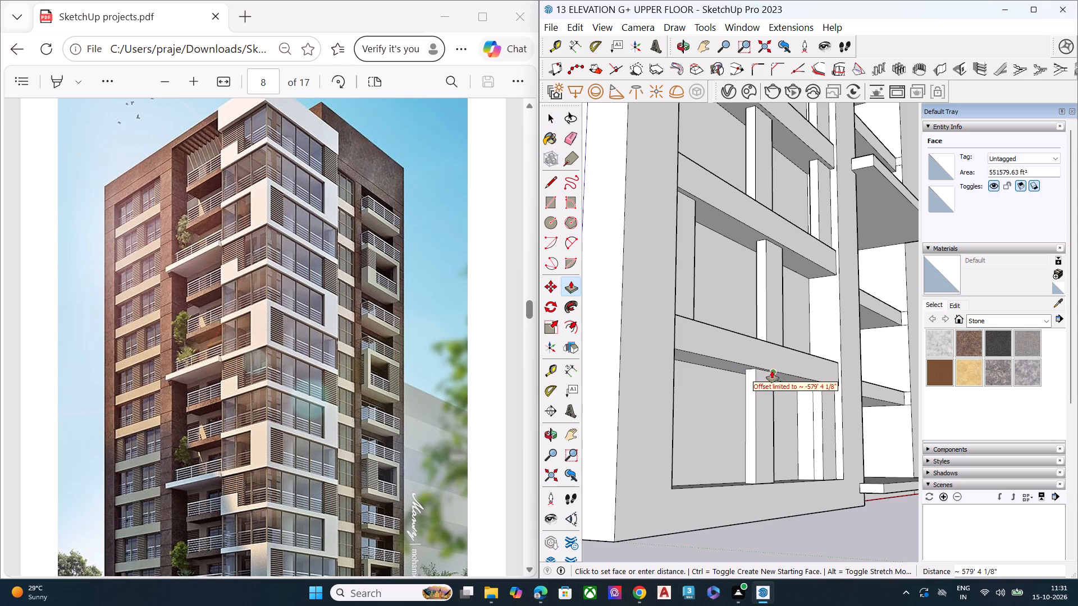
click(772, 371)
Push/Pull the rear side strip of the bottom window row's right mullion inward, through to the window jamb.
scroll(730, 387, down, 2)
scroll(730, 387, up, 1)
scroll(731, 388, down, 1)
key(space)
scroll(783, 393, up, 1)
scroll(790, 393, down, 1)
scroll(791, 393, up, 6)
click(798, 398)
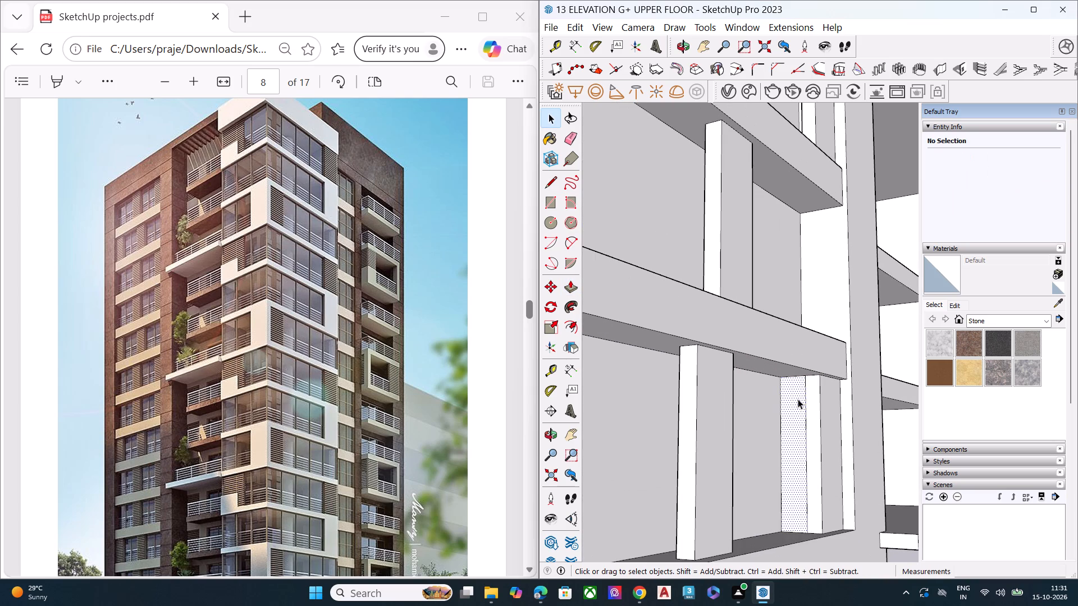
key(p)
click(773, 374)
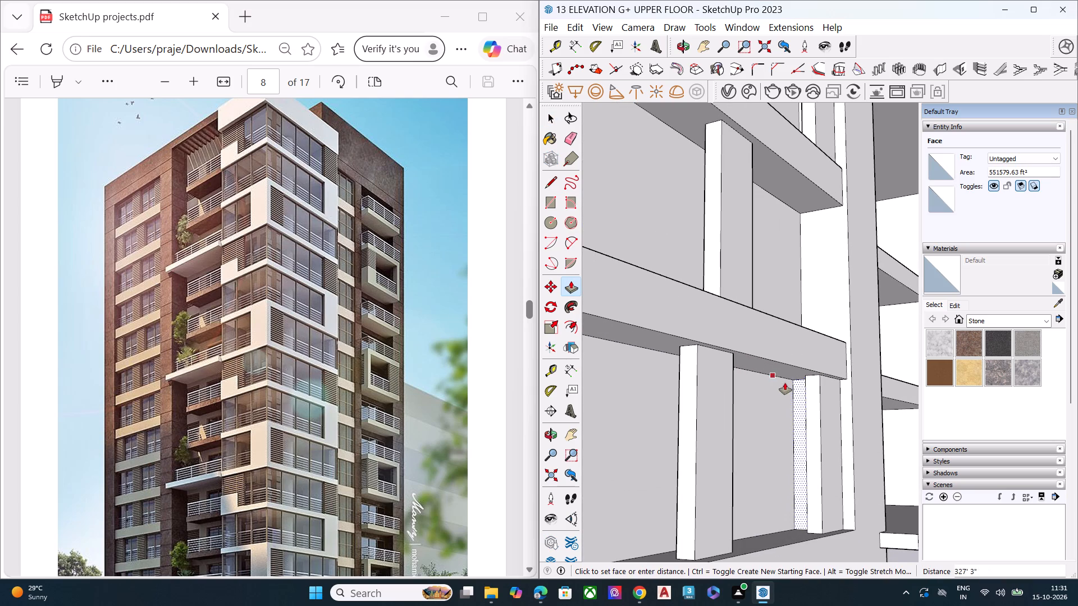
click(851, 384)
key(space)
Push/Pull the rear side strip of the left mullion in the second window row from the bottom inward 637' 9", through to the window jamb.
scroll(757, 380, down, 7)
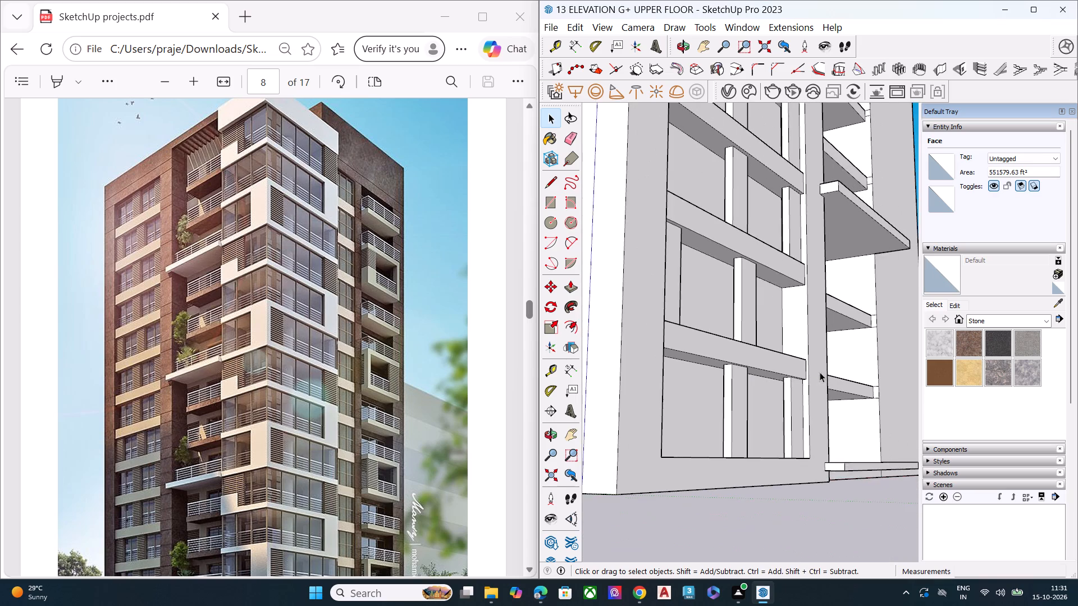
middle_drag(820, 372, 563, 370)
middle_drag(709, 366, 666, 447)
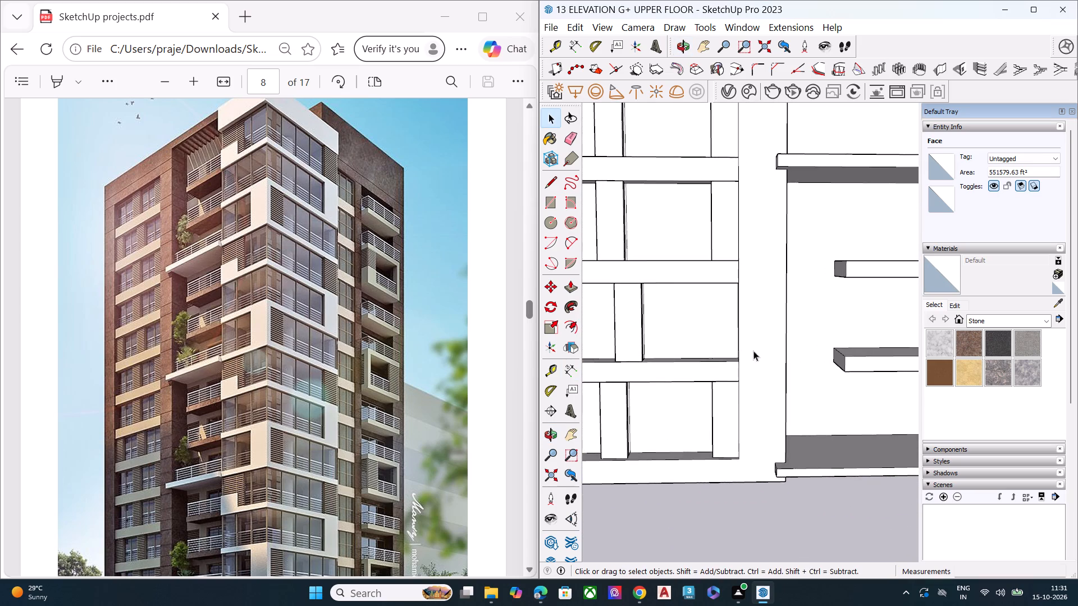
scroll(756, 350, down, 7)
middle_drag(765, 359, 532, 365)
scroll(605, 351, up, 9)
scroll(736, 277, up, 4)
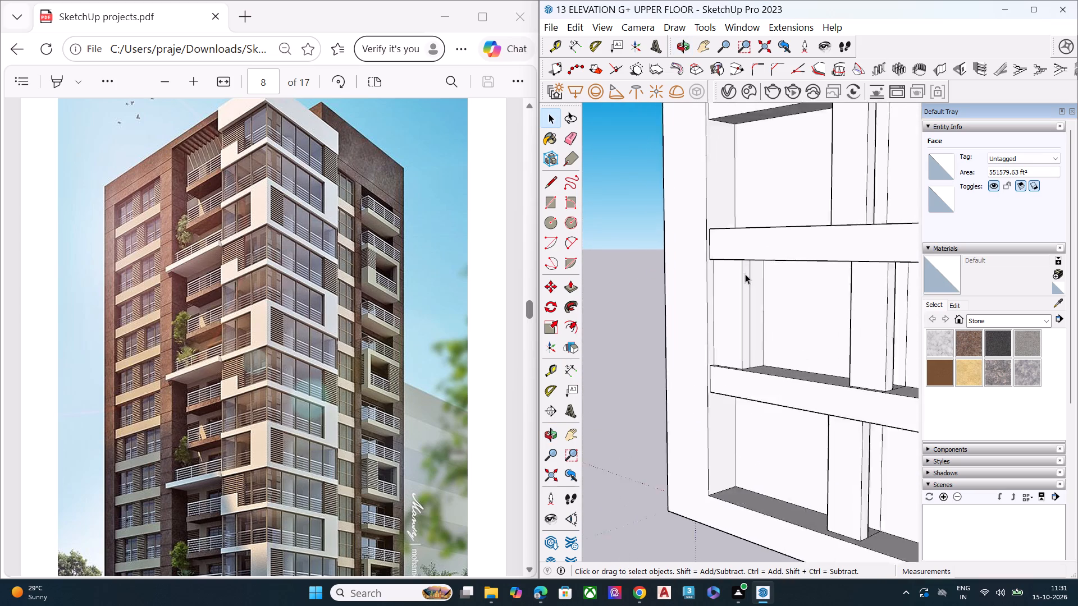
scroll(745, 274, up, 3)
click(764, 280)
key(p)
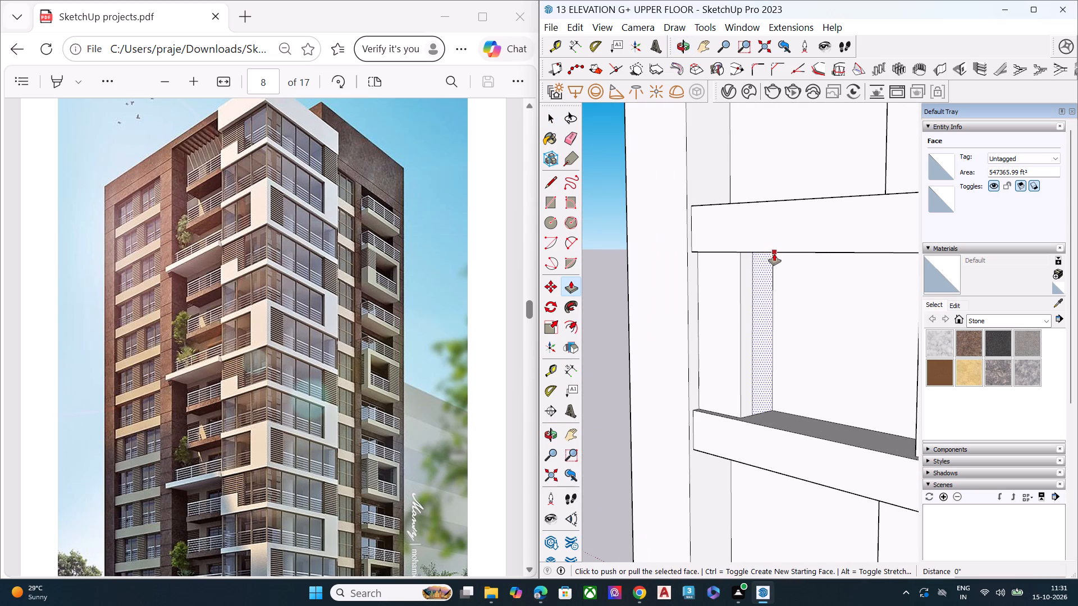
middle_drag(774, 252, 787, 189)
scroll(774, 258, up, 3)
click(774, 258)
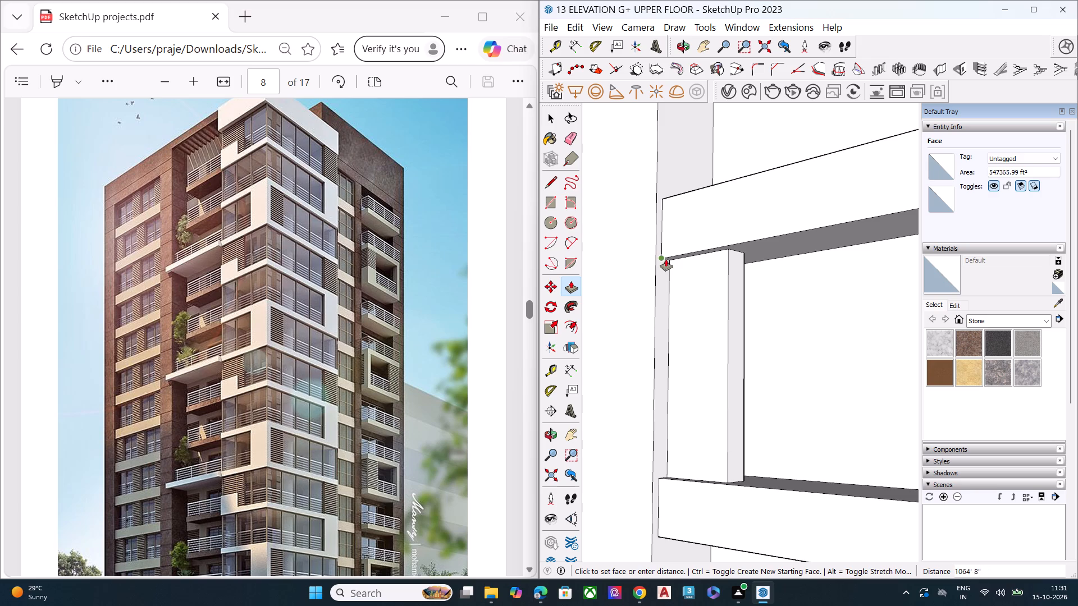
click(656, 260)
Push/Pull the rear side strip of the left mullion in the fifth window row from the bottom inward 637' 9", through to the jamb.
scroll(668, 297, down, 3)
scroll(673, 300, up, 1)
scroll(677, 302, down, 9)
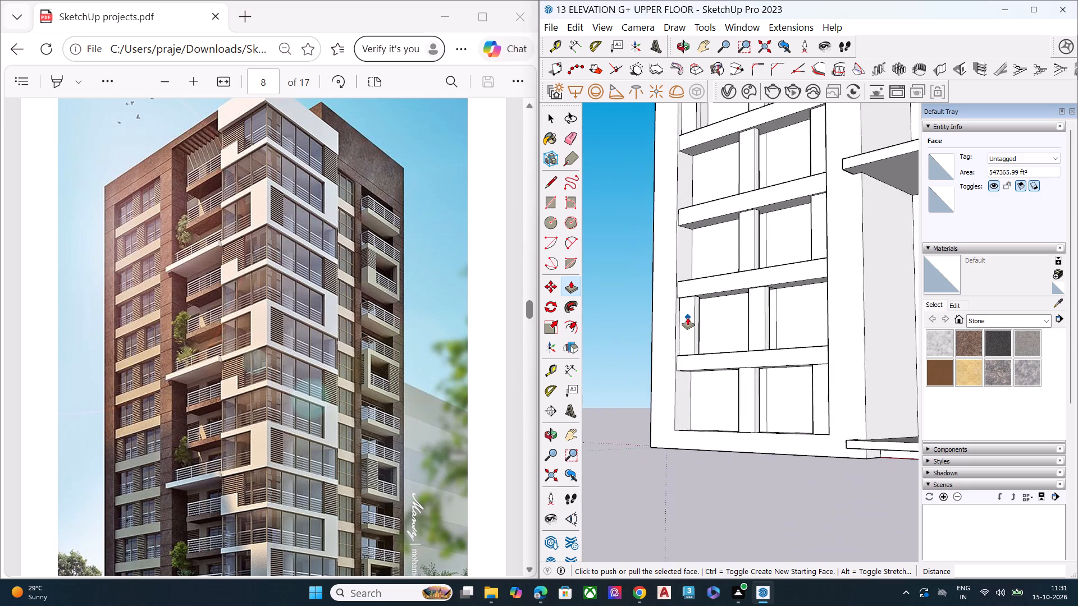
scroll(688, 318, down, 2)
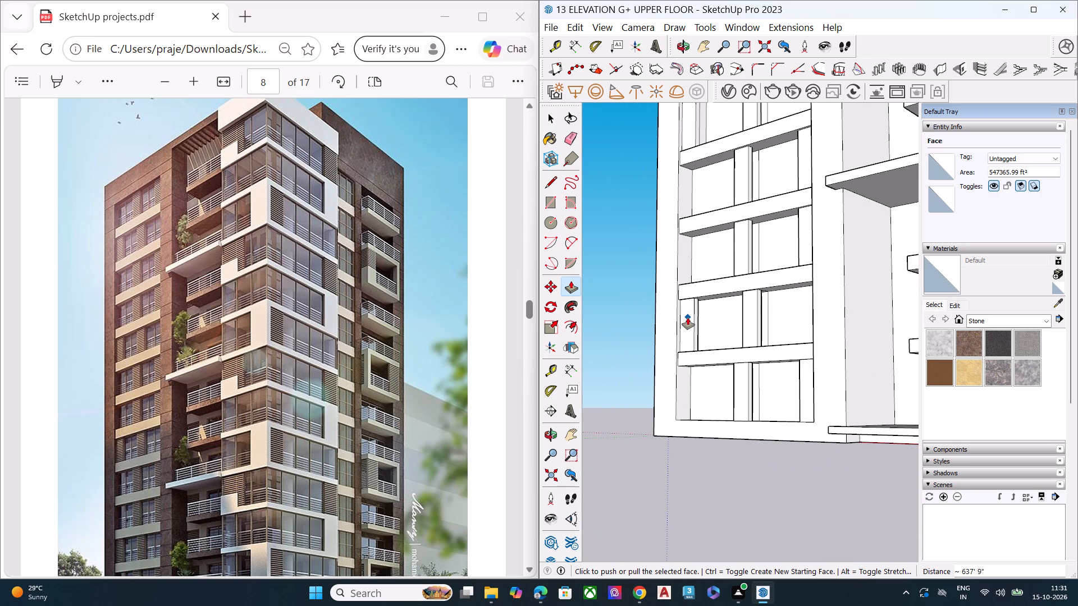
scroll(688, 319, down, 7)
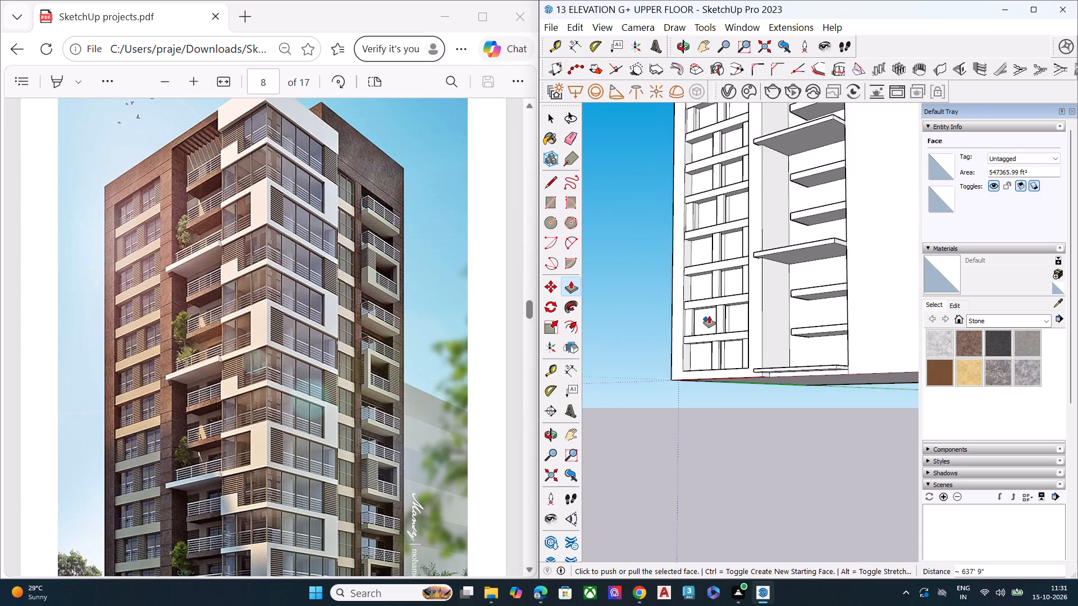
scroll(730, 236, up, 10)
scroll(642, 186, up, 7)
key(space)
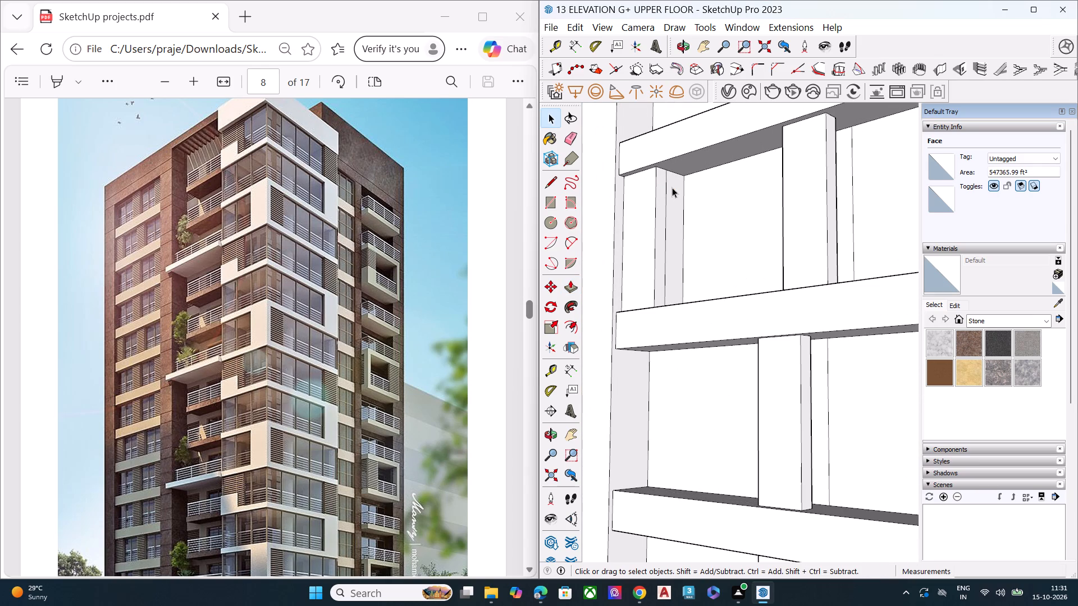
click(672, 187)
key(p)
click(685, 173)
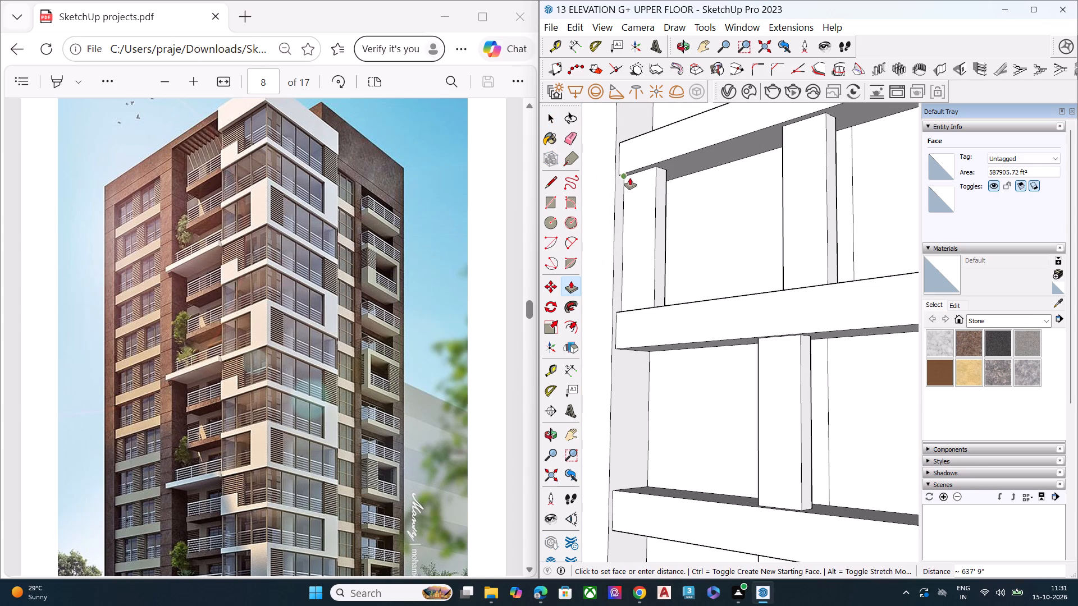
click(617, 176)
Push/Pull the rear side strip of the left mullion in the eighth window row from the bottom inward 637' 9", through to the jamb.
scroll(620, 252, down, 7)
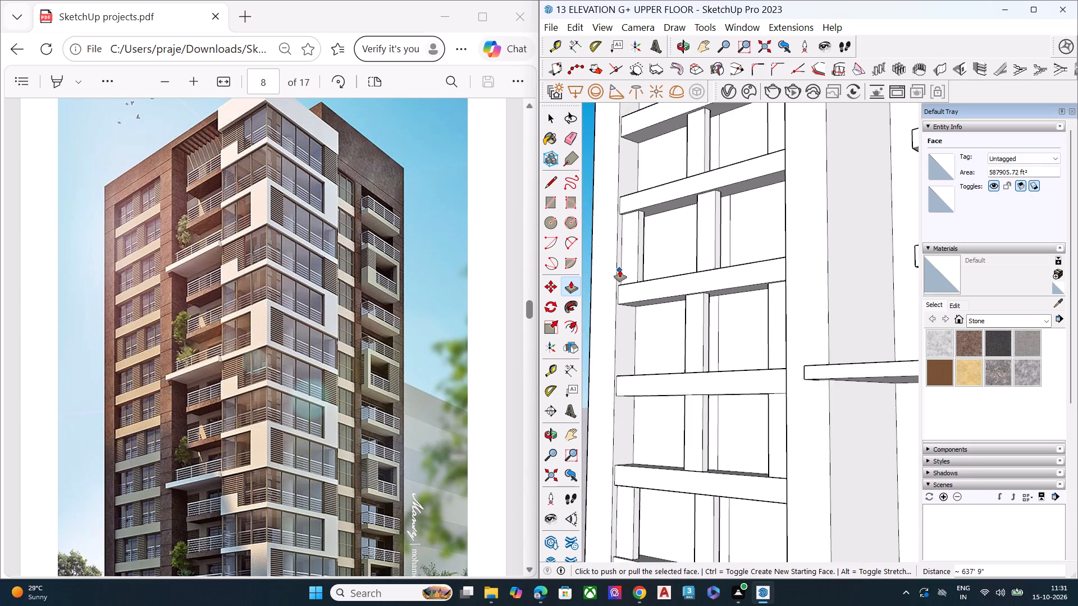
scroll(620, 270, down, 6)
middle_drag(639, 279, 1077, 347)
middle_drag(693, 355, 786, 300)
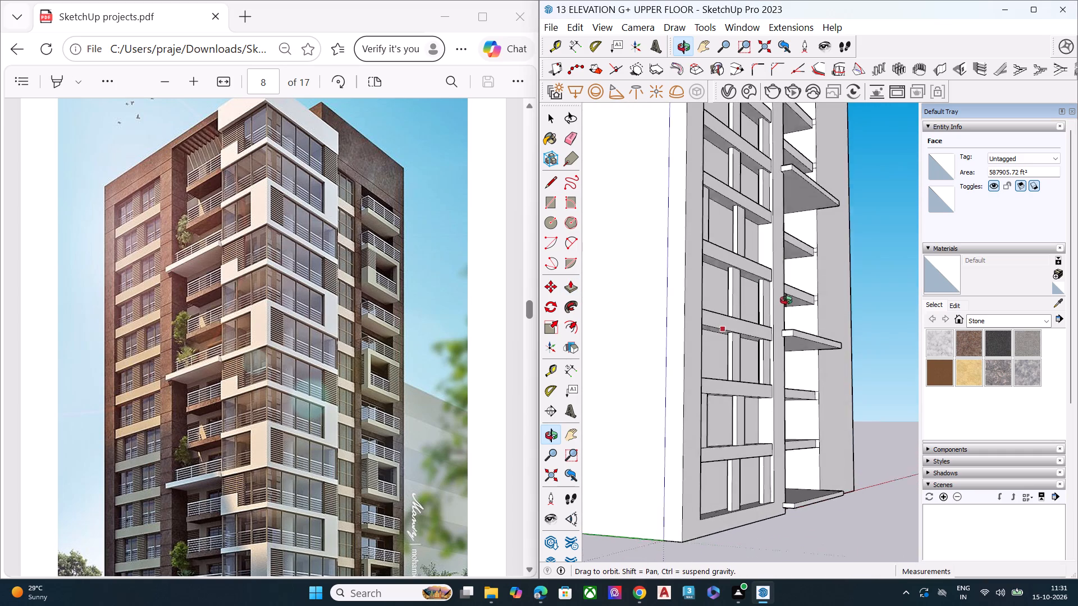
middle_drag(786, 300, 780, 327)
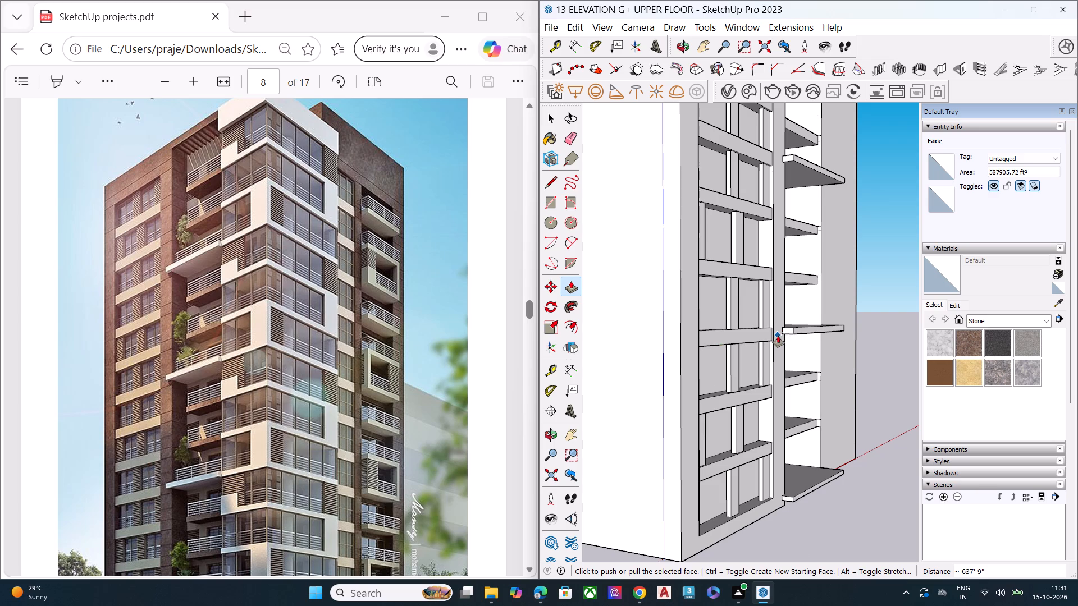
scroll(778, 336, down, 6)
middle_drag(761, 320, 748, 228)
scroll(759, 160, up, 9)
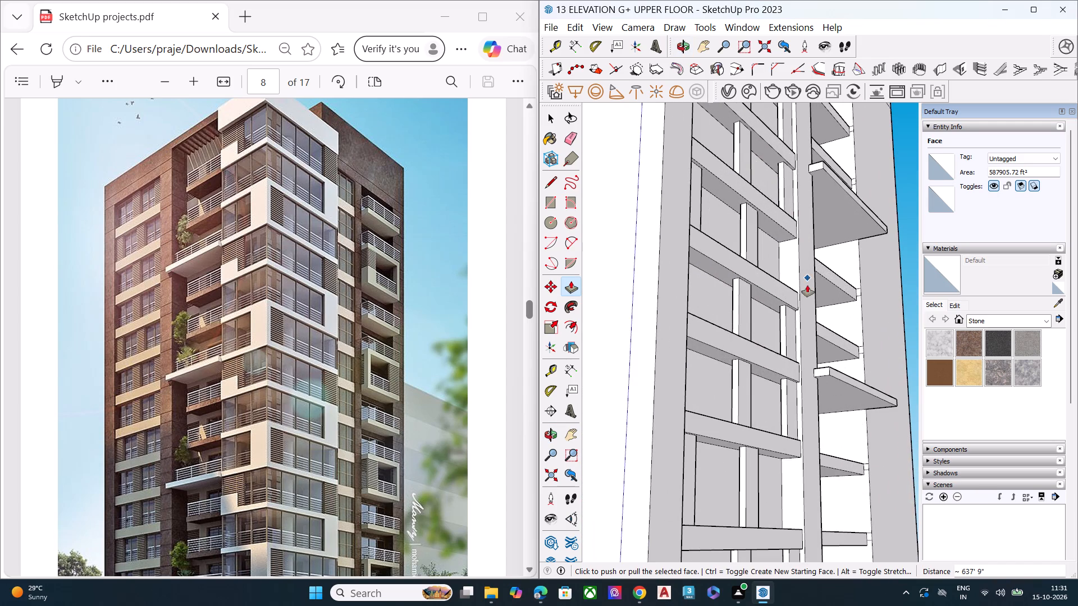
scroll(800, 307, down, 4)
middle_drag(801, 348, 682, 357)
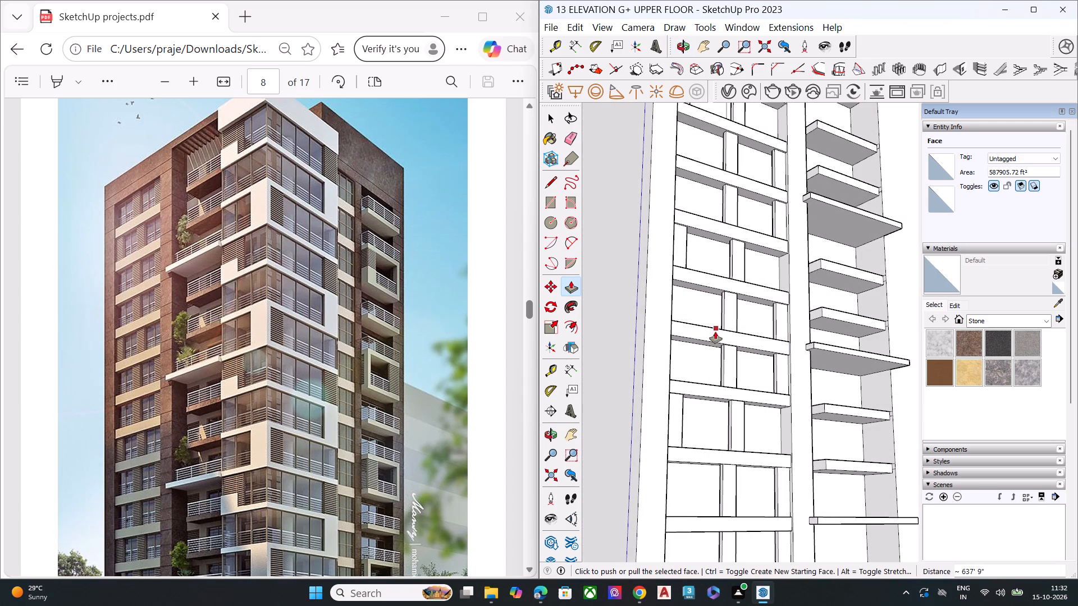
scroll(741, 328, down, 6)
middle_drag(765, 329, 758, 333)
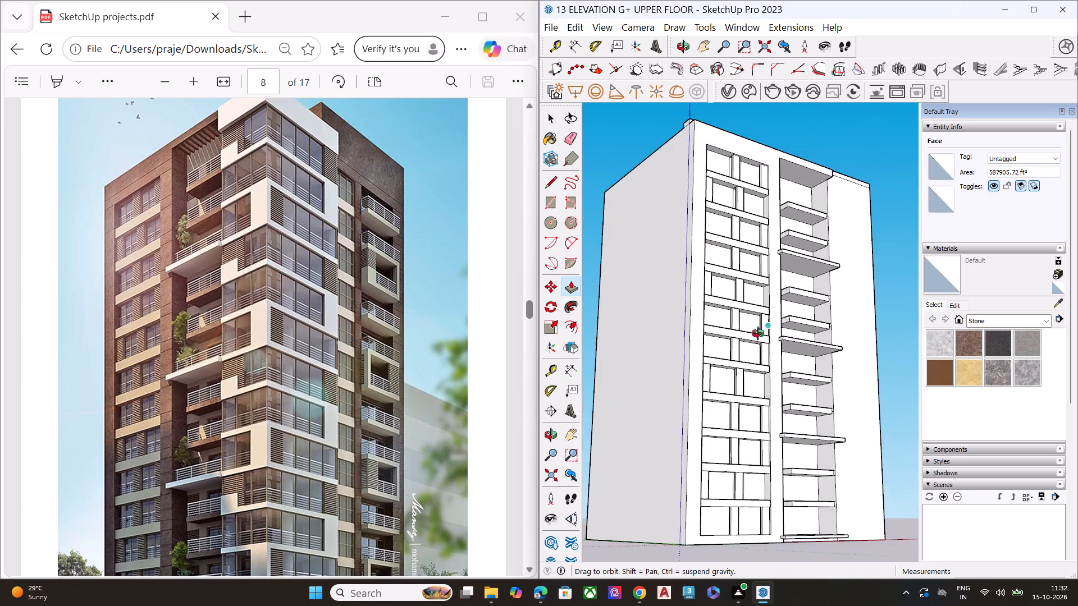
middle_drag(758, 333, 431, 390)
scroll(679, 308, up, 2)
middle_drag(679, 308, 501, 319)
scroll(724, 274, up, 4)
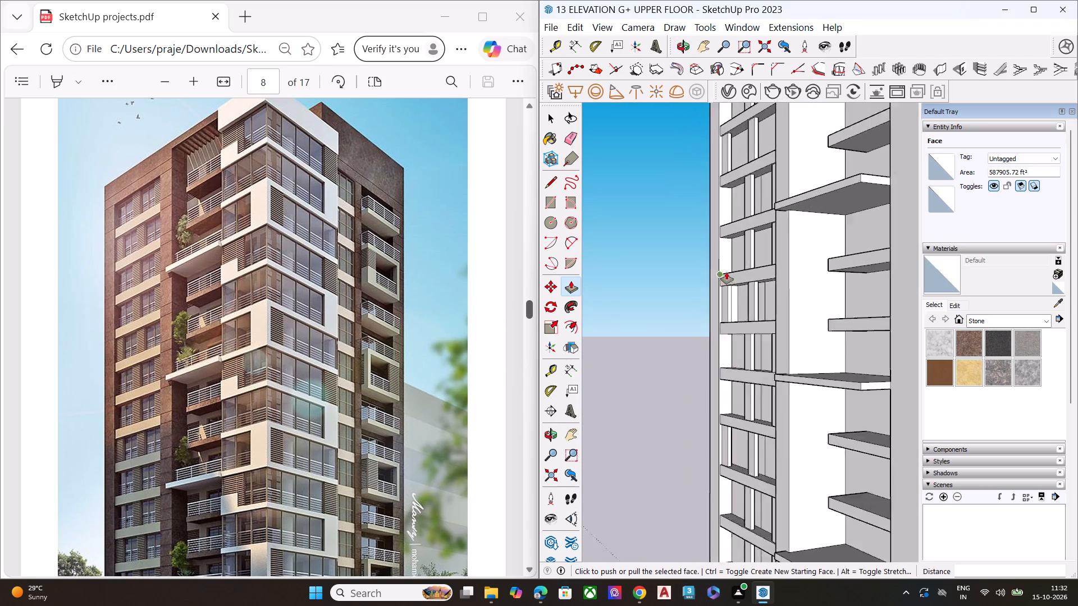
scroll(727, 272, up, 14)
key(space)
click(741, 315)
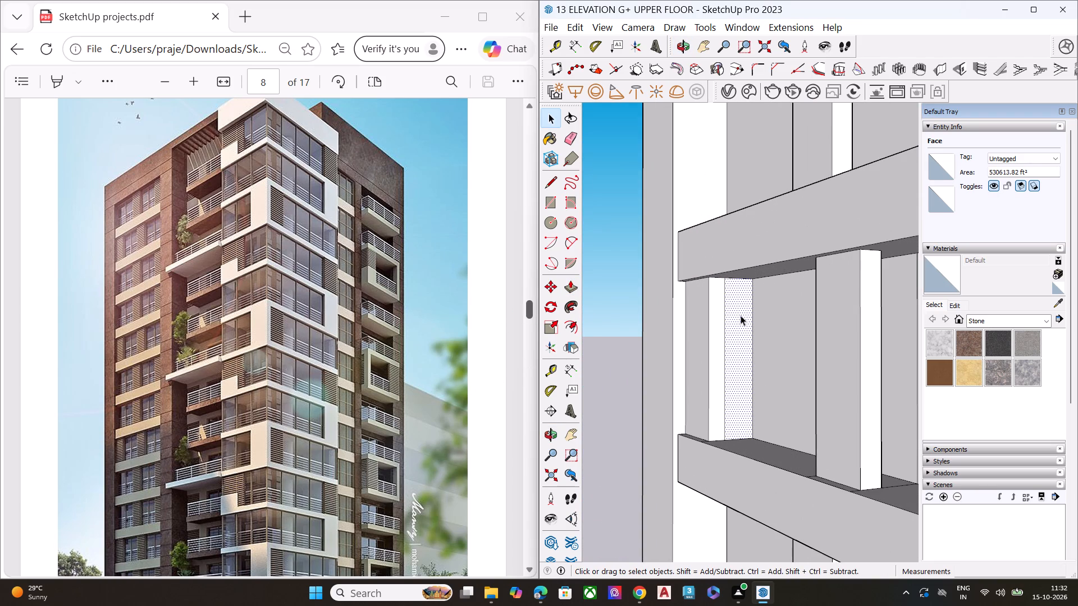
key(p)
click(753, 282)
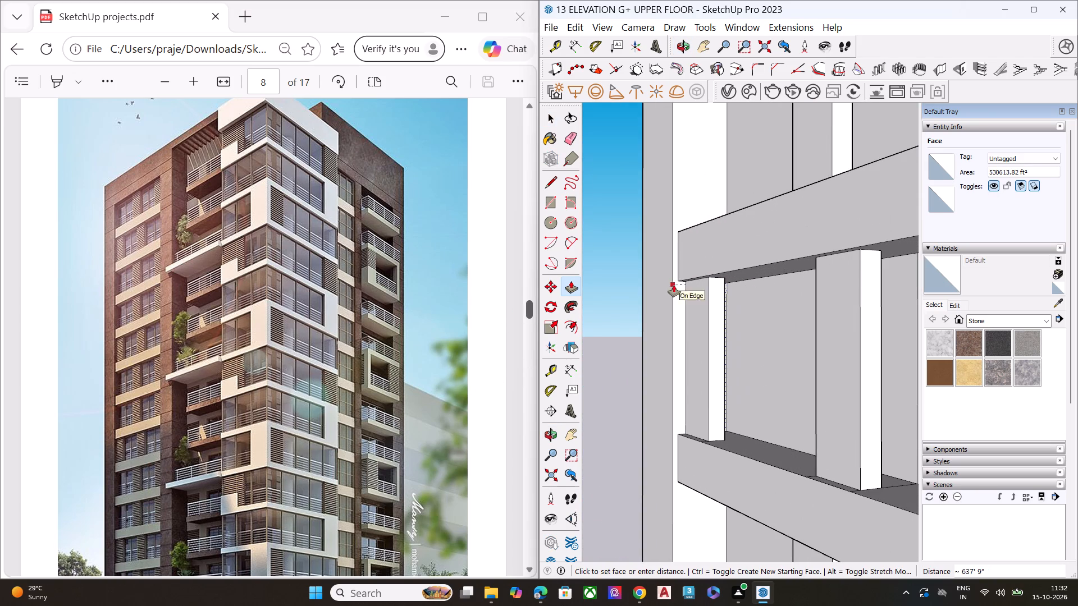
click(674, 285)
Examine the window strip from both sides, including its bottom rows, for mullions whose rear parts still need trimming.
scroll(658, 297, down, 7)
middle_drag(711, 318, 719, 287)
scroll(725, 270, up, 2)
scroll(716, 263, down, 4)
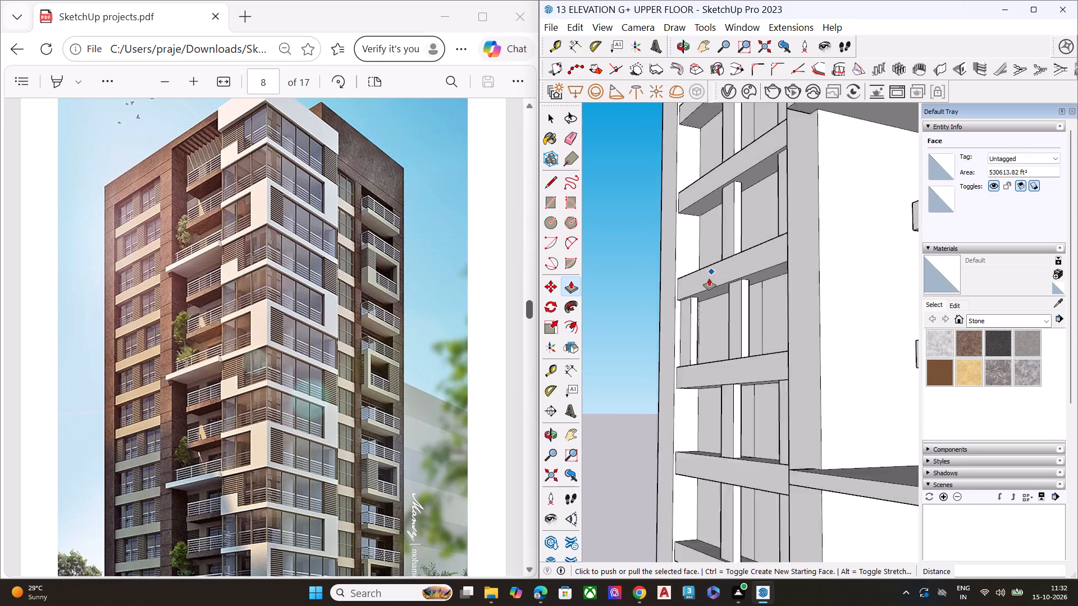
scroll(709, 278, down, 13)
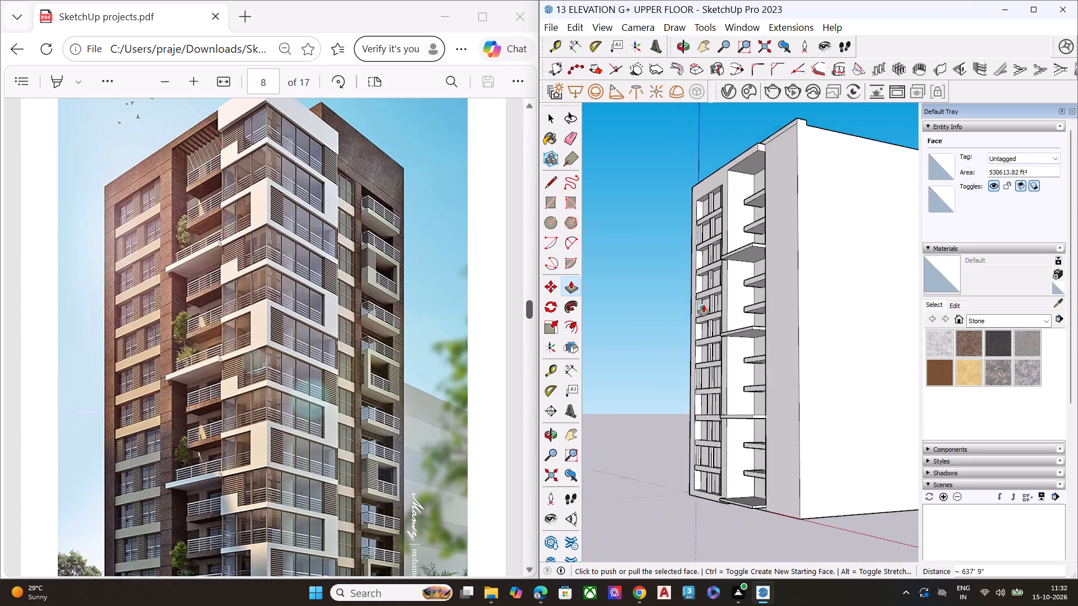
scroll(704, 305, down, 4)
scroll(709, 414, up, 11)
scroll(711, 465, up, 15)
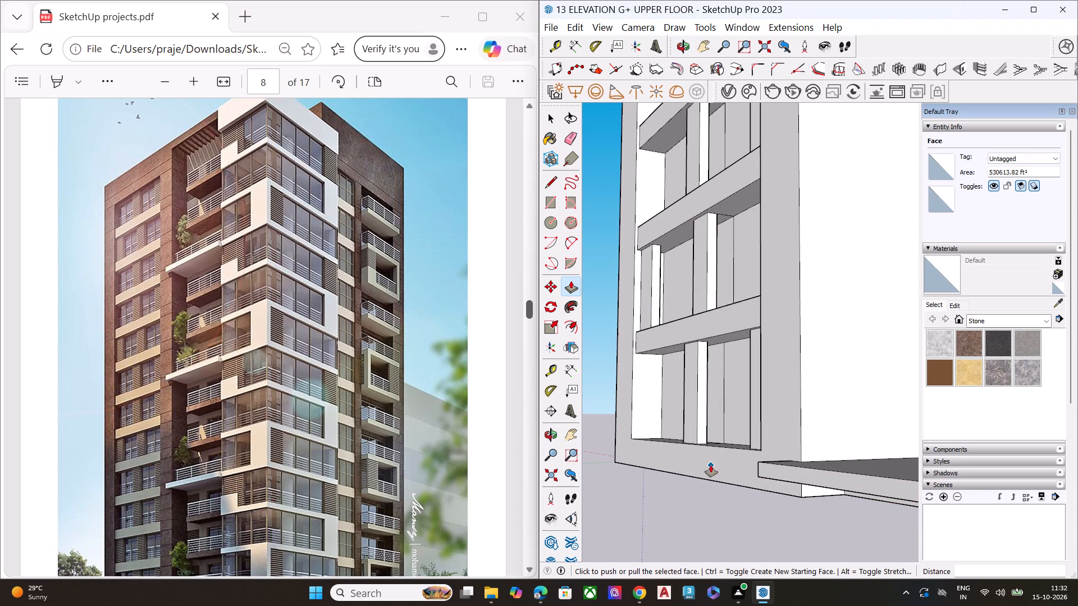
middle_drag(660, 448, 1025, 459)
middle_drag(697, 457, 808, 444)
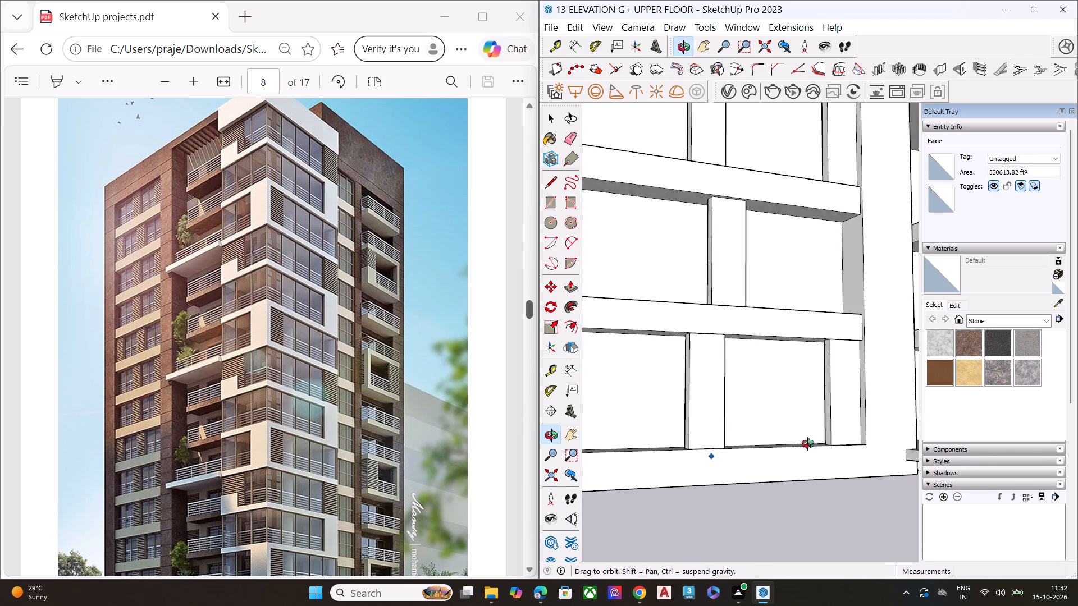
middle_drag(808, 444, 929, 435)
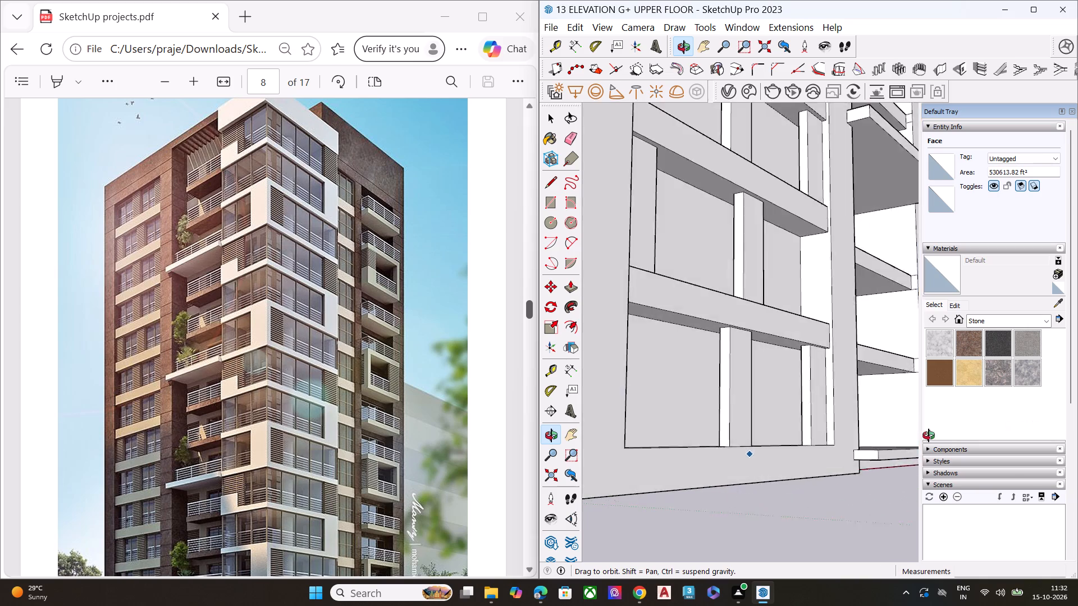
middle_drag(929, 435, 812, 437)
scroll(807, 430, up, 1)
scroll(762, 324, down, 4)
scroll(772, 324, up, 1)
scroll(774, 324, down, 3)
middle_drag(815, 355, 614, 370)
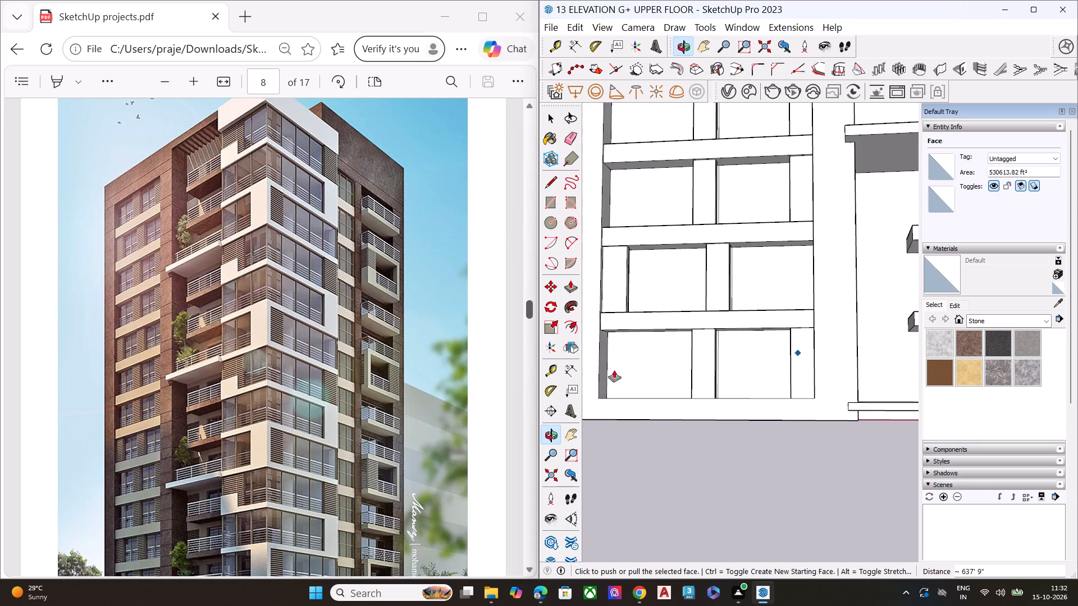
middle_drag(742, 374, 549, 389)
scroll(641, 368, up, 8)
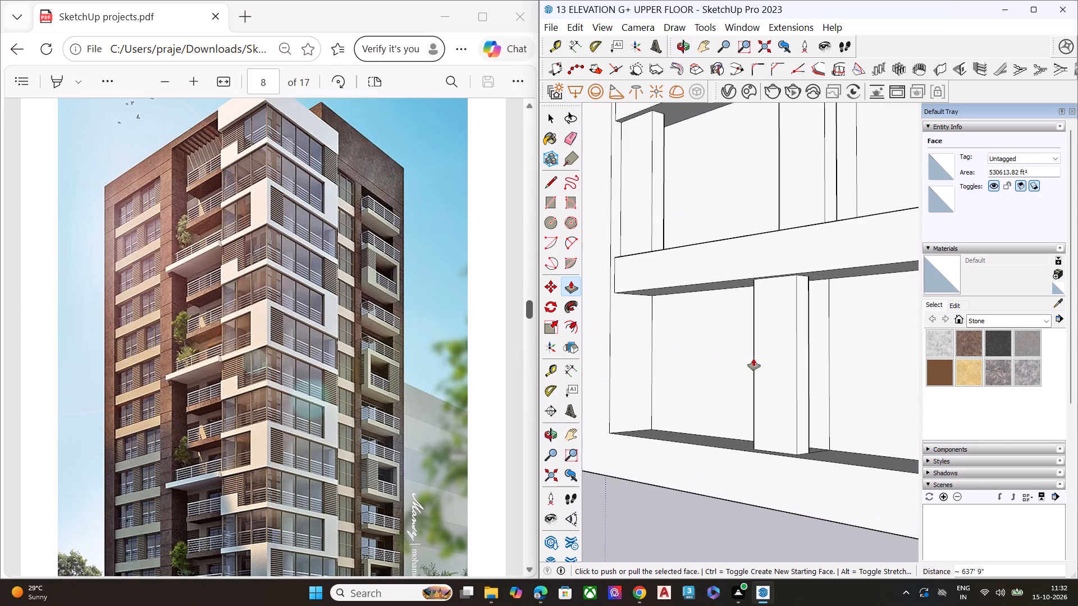
scroll(832, 364, down, 8)
scroll(709, 374, up, 1)
scroll(673, 359, down, 11)
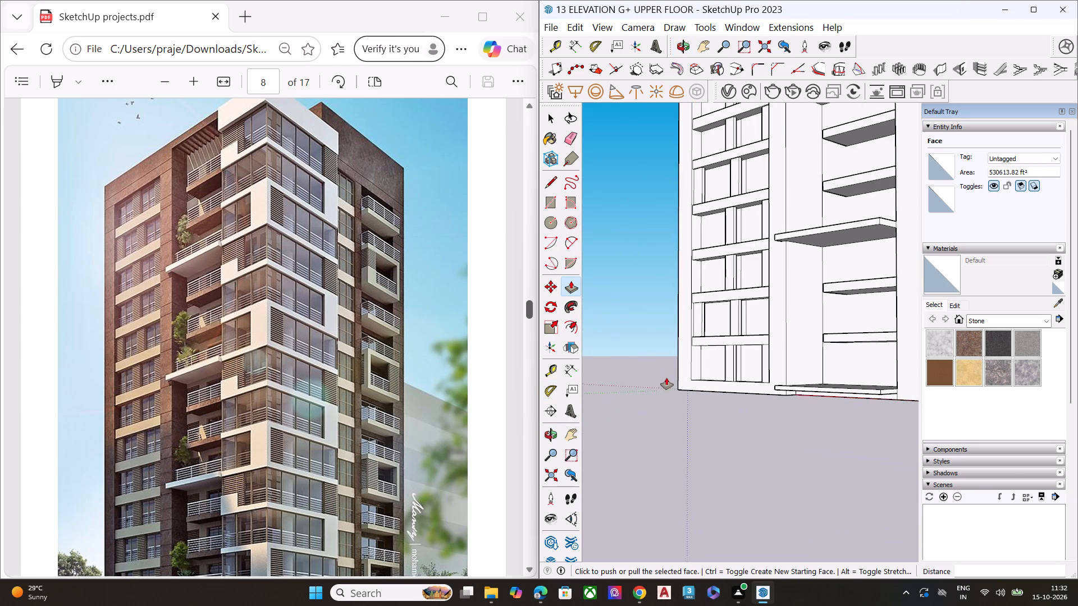
scroll(653, 382, down, 13)
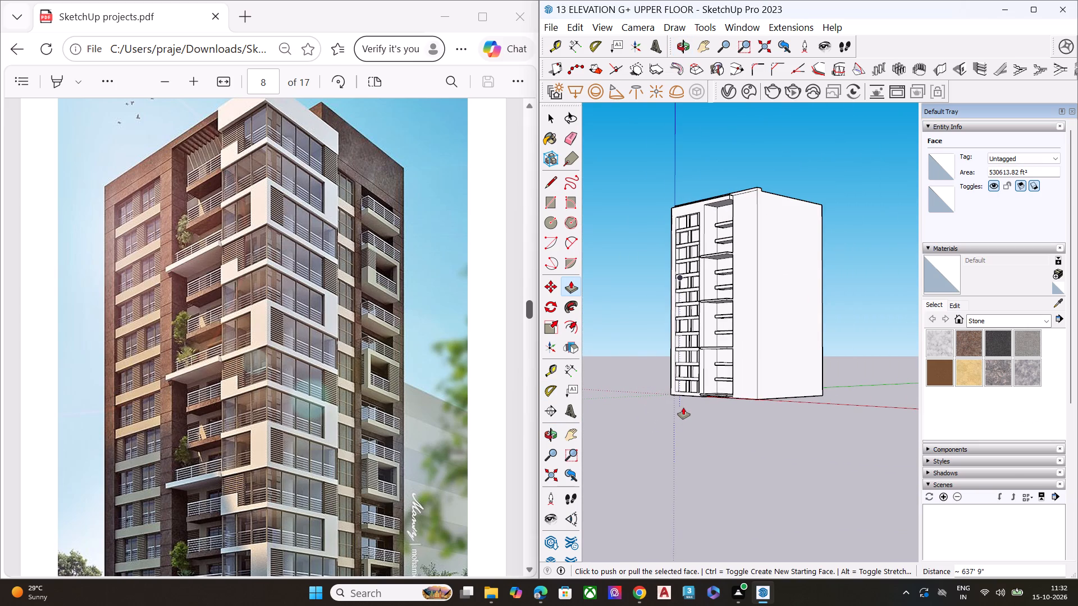
Delete the leftover soffit edge and vertical back-wall edge behind the centre mullion in the top window row.
scroll(700, 171, up, 9)
scroll(691, 256, up, 5)
scroll(671, 253, down, 1)
scroll(671, 253, up, 4)
scroll(670, 253, down, 1)
scroll(670, 253, up, 2)
scroll(650, 251, down, 1)
scroll(650, 251, up, 9)
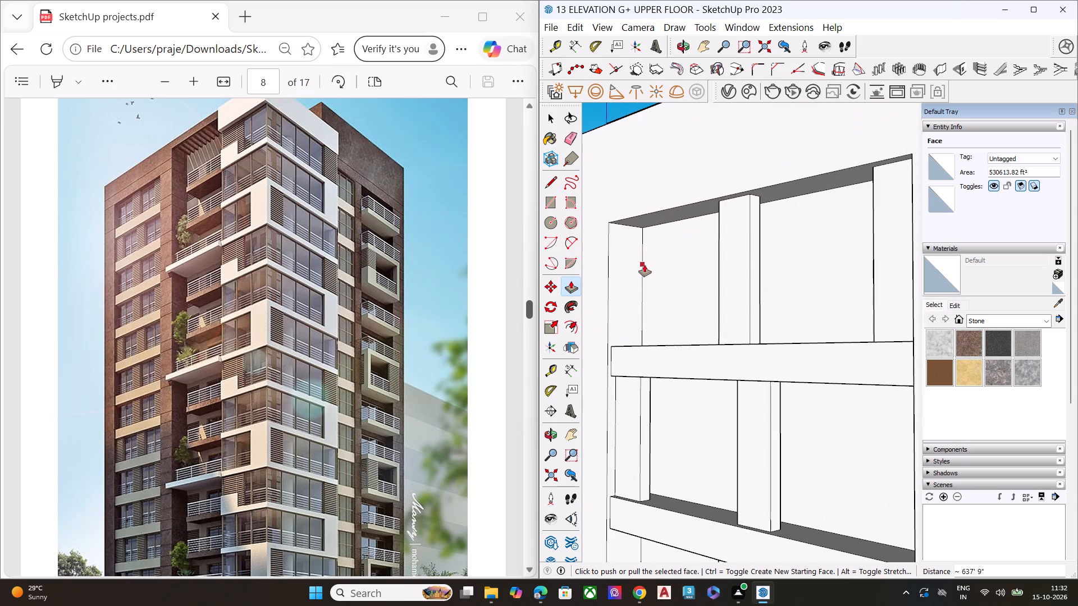
middle_drag(747, 260, 607, 304)
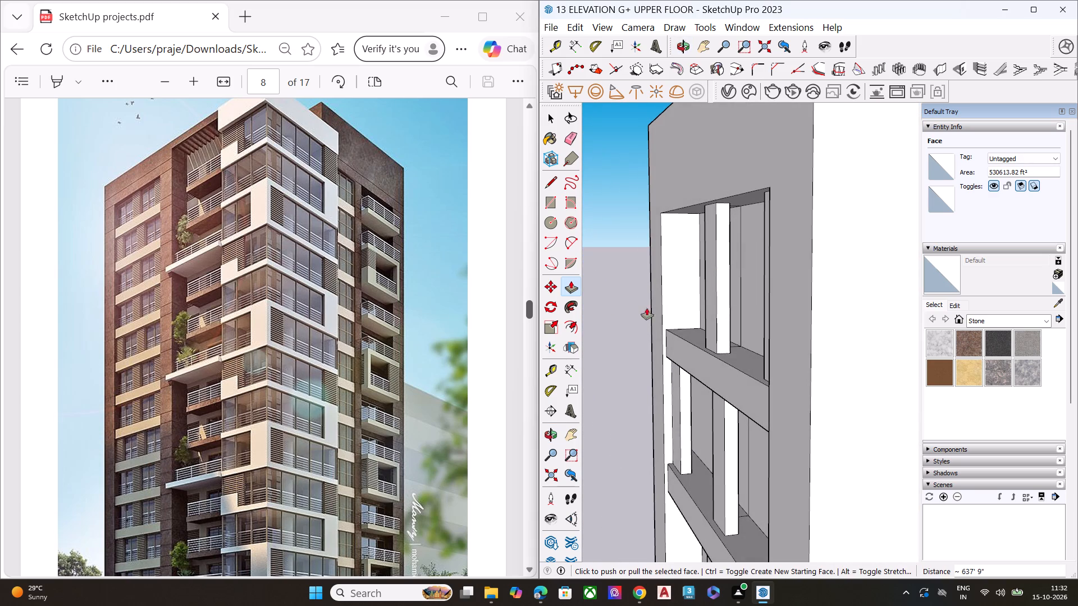
scroll(728, 296, up, 1)
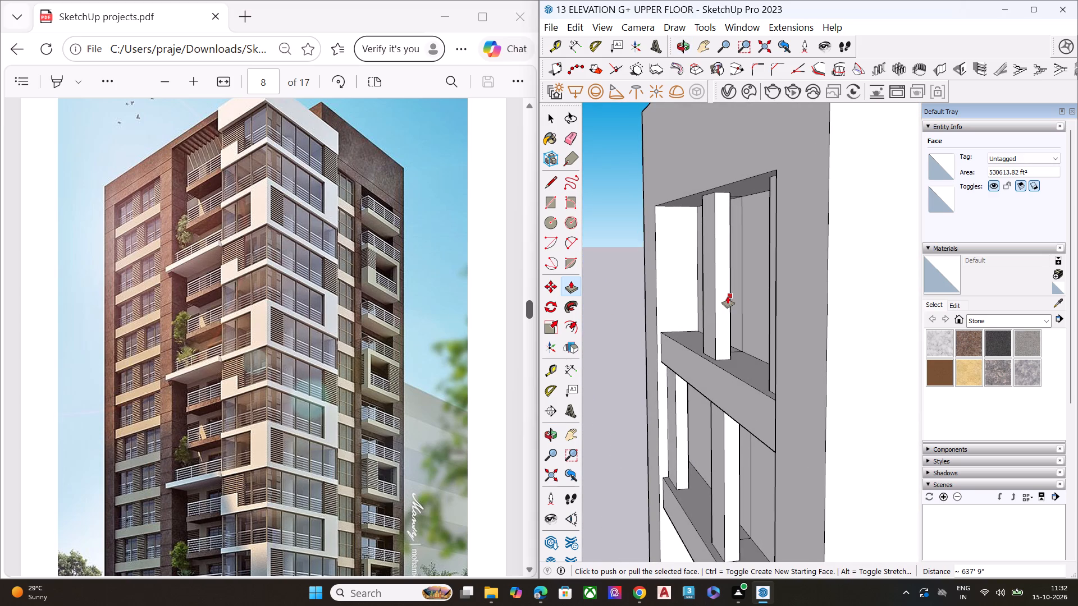
middle_drag(748, 186, 733, 139)
scroll(738, 204, up, 2)
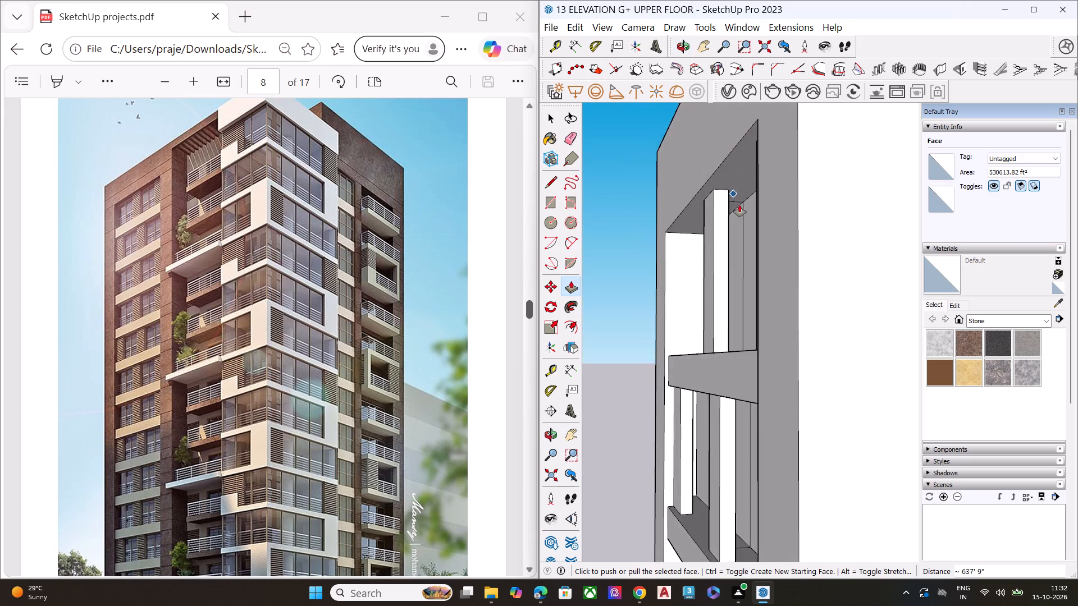
scroll(739, 205, down, 1)
scroll(739, 205, up, 6)
key(space)
click(739, 201)
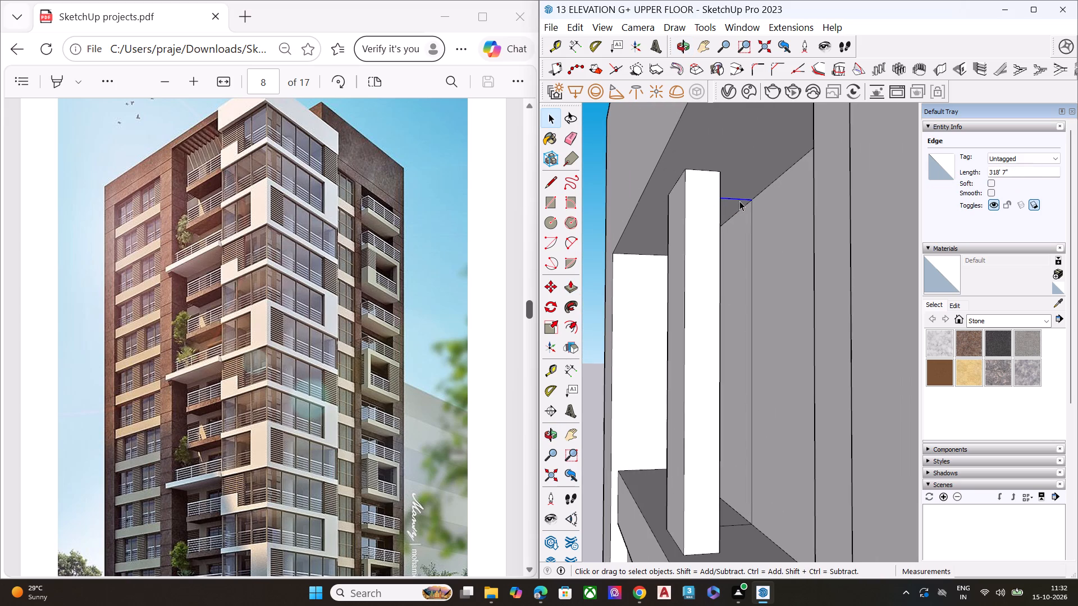
key(Delete)
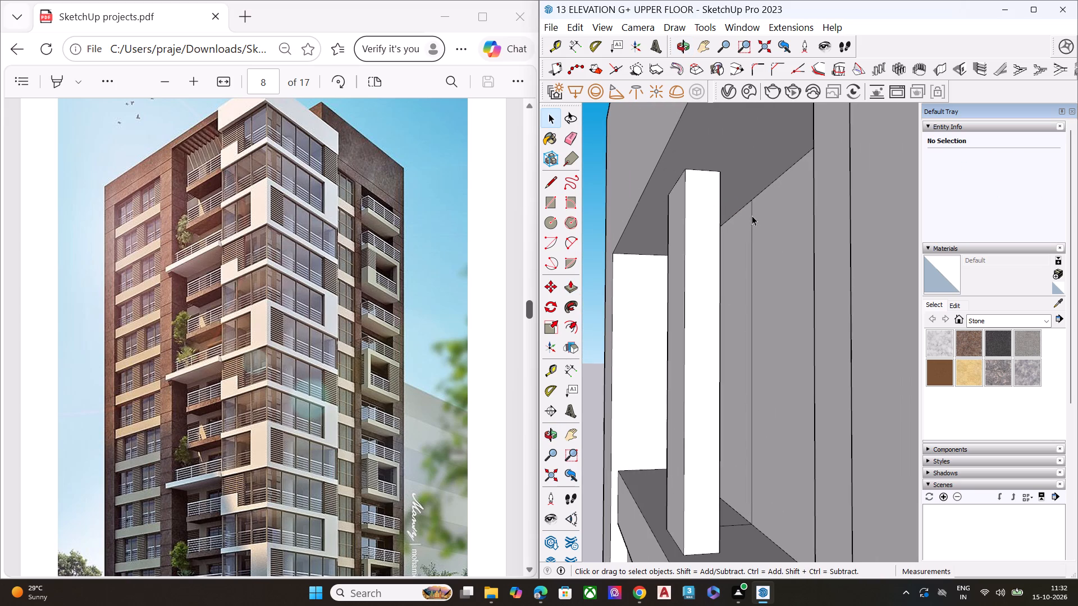
click(752, 215)
key(Delete)
scroll(752, 215, down, 3)
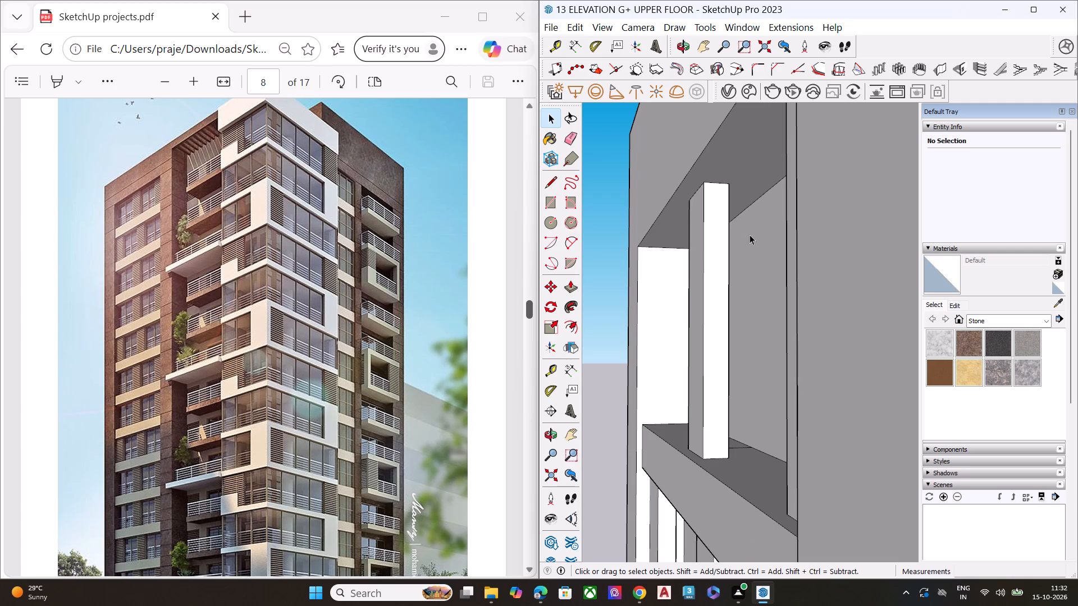
Delete the leftover sill edge behind the centre mullion in the top window row.
scroll(737, 484, up, 7)
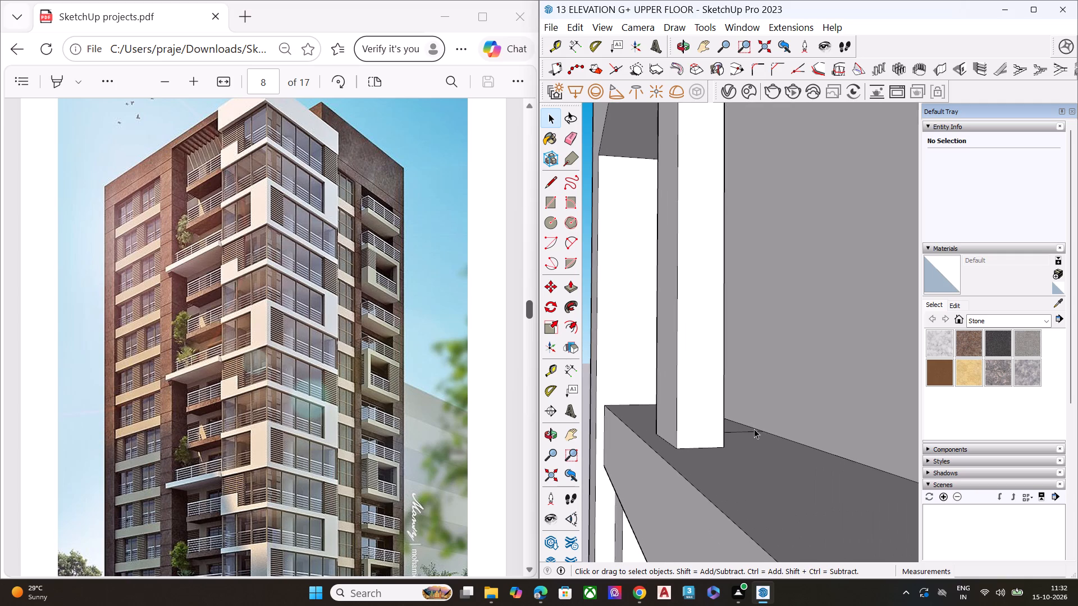
middle_drag(752, 429, 752, 518)
scroll(752, 518, up, 2)
scroll(752, 515, down, 1)
scroll(751, 507, up, 4)
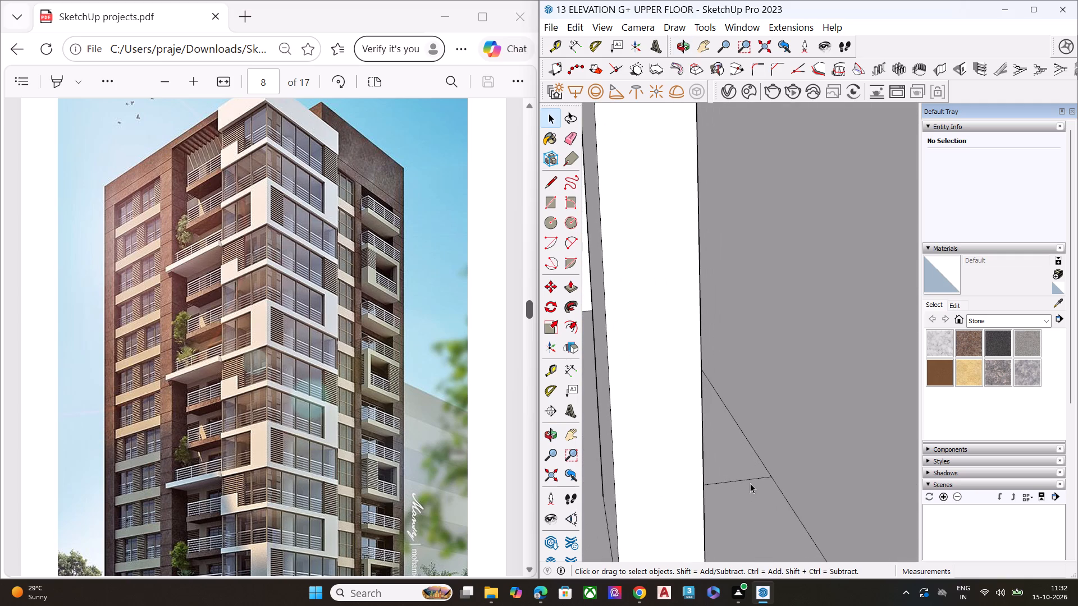
click(750, 483)
click(753, 478)
key(Delete)
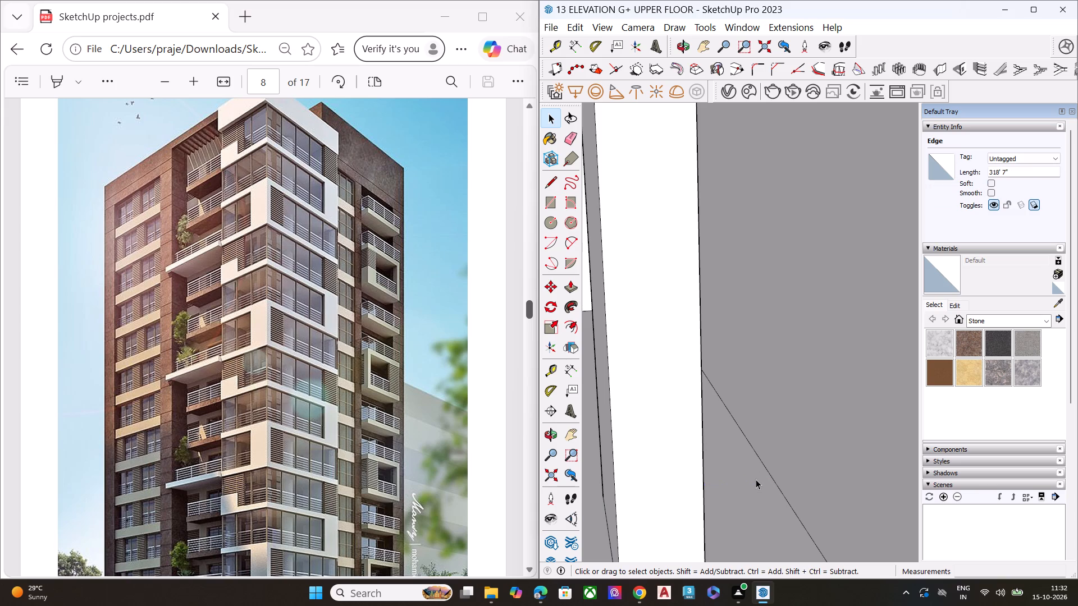
Delete the leftover soffit edge and vertical back-wall edge behind the centre mullion in a lower row that has a left-side mullion.
scroll(636, 320, down, 15)
middle_drag(627, 353, 1027, 324)
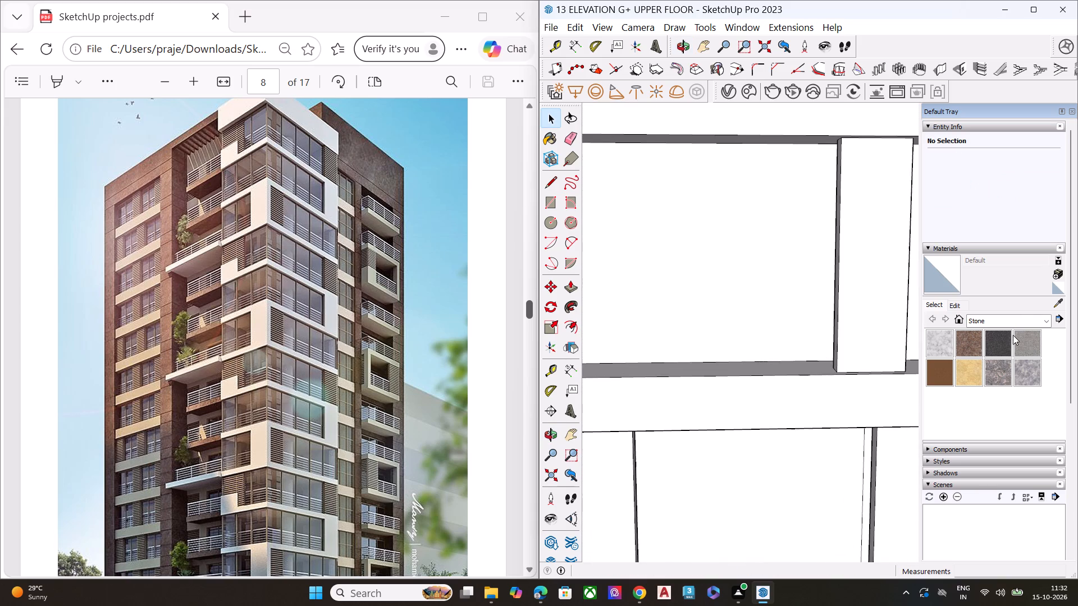
scroll(580, 283, down, 7)
scroll(683, 299, down, 2)
scroll(684, 300, up, 1)
scroll(684, 301, down, 6)
middle_drag(686, 345, 993, 458)
scroll(855, 313, up, 2)
scroll(833, 297, down, 1)
scroll(821, 289, up, 7)
scroll(689, 285, down, 8)
scroll(667, 438, up, 6)
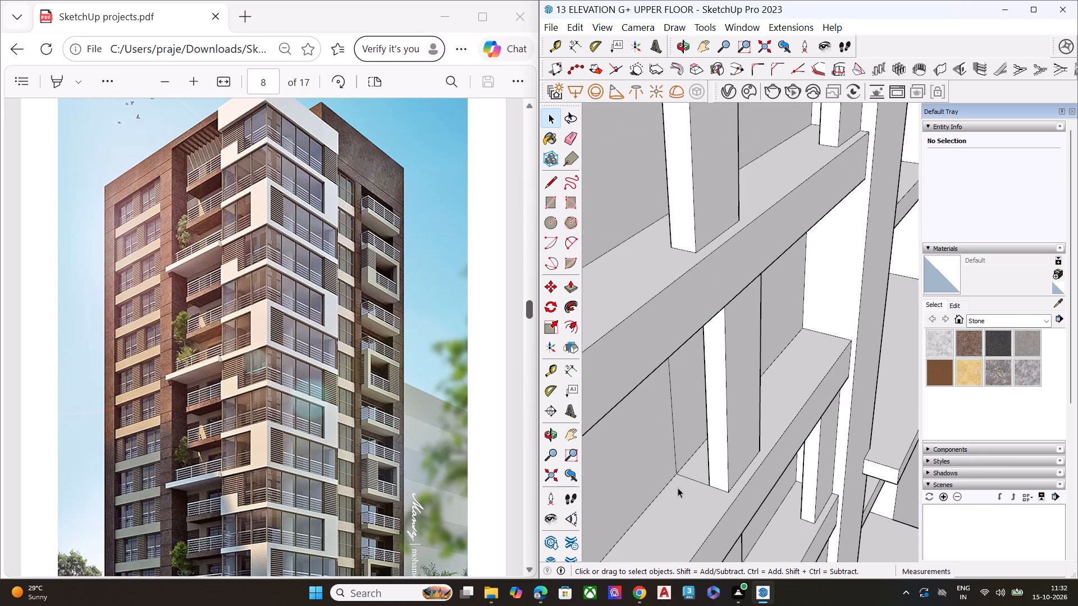
middle_drag(679, 485, 666, 368)
scroll(666, 343, up, 5)
scroll(658, 193, down, 6)
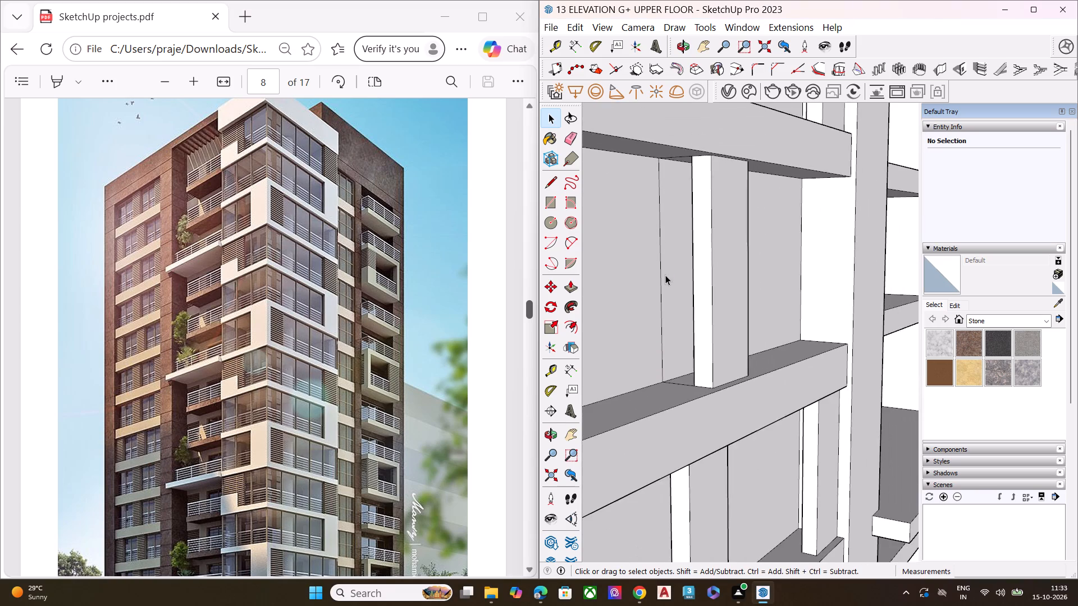
middle_drag(665, 275, 660, 228)
scroll(665, 164, up, 5)
scroll(661, 173, down, 6)
scroll(667, 134, up, 7)
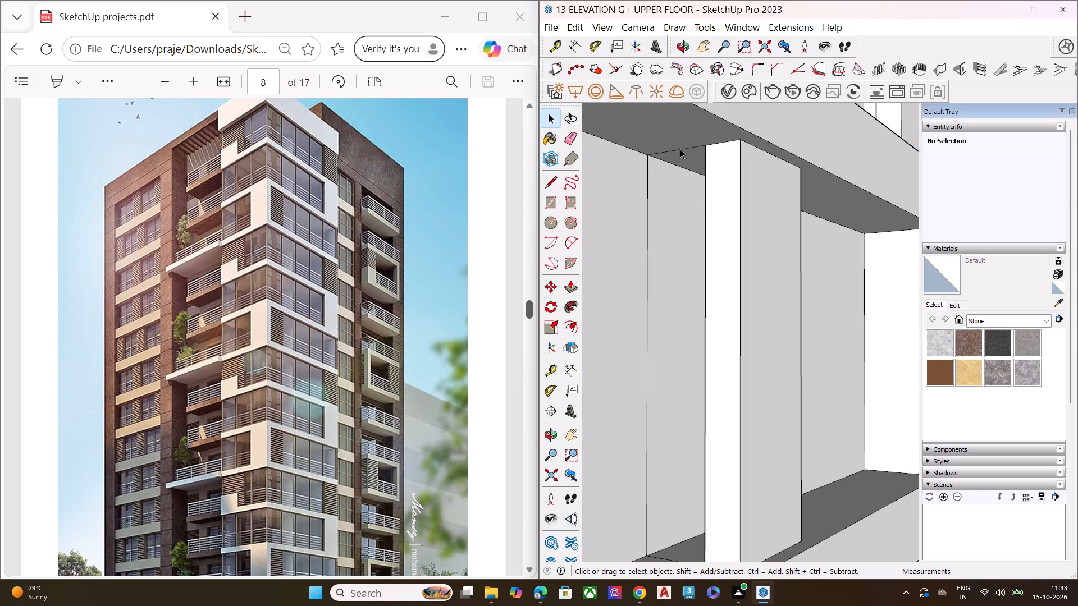
click(680, 149)
key(Delete)
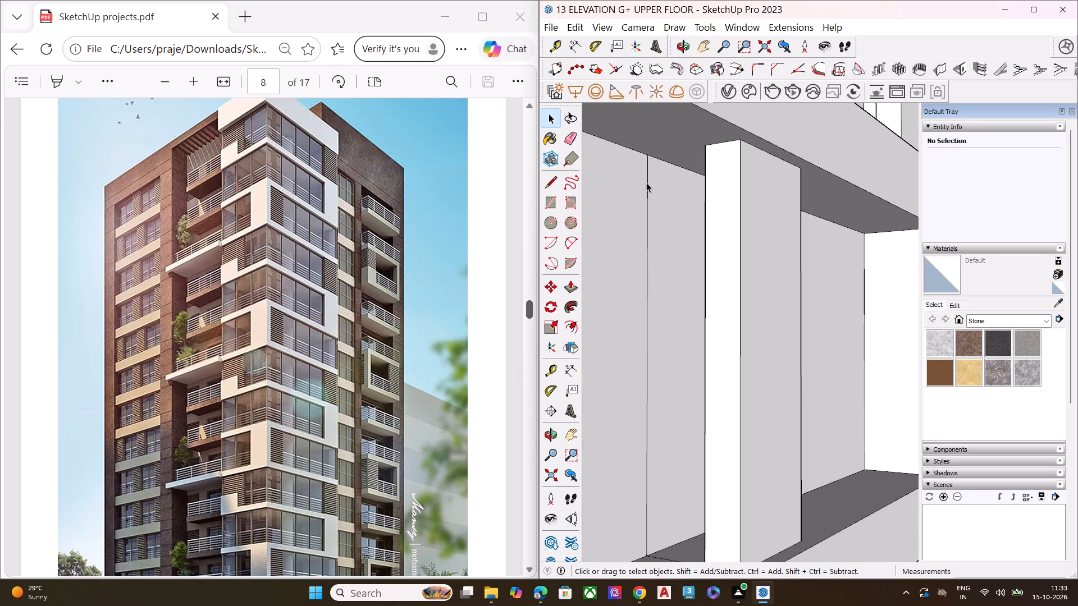
click(646, 182)
click(647, 185)
key(Delete)
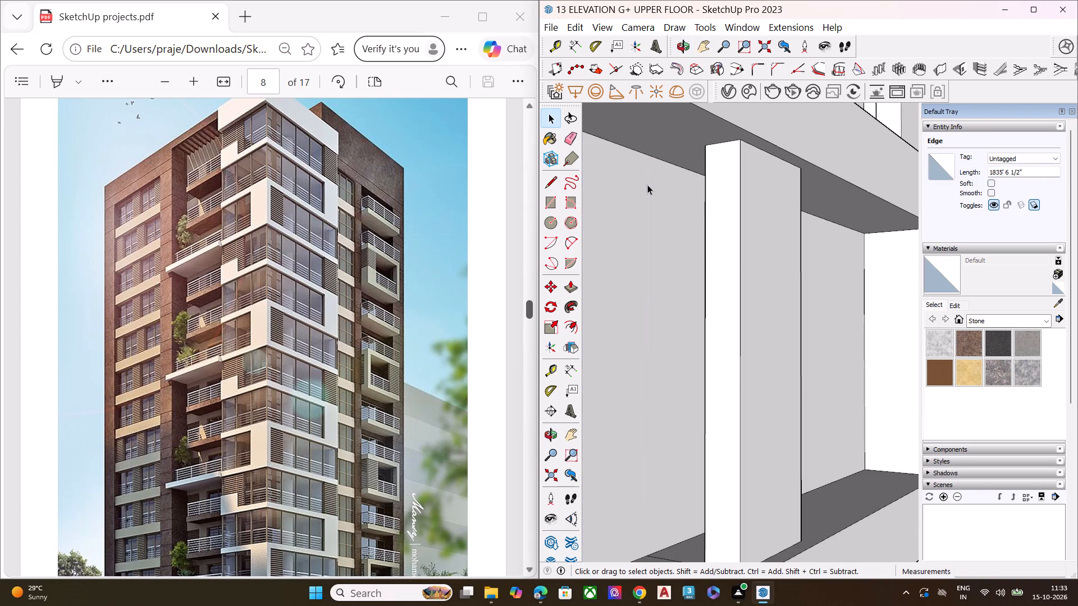
Delete the leftover sill edge behind that same centre mullion.
scroll(691, 156, down, 7)
middle_drag(698, 222, 692, 409)
scroll(686, 433, up, 5)
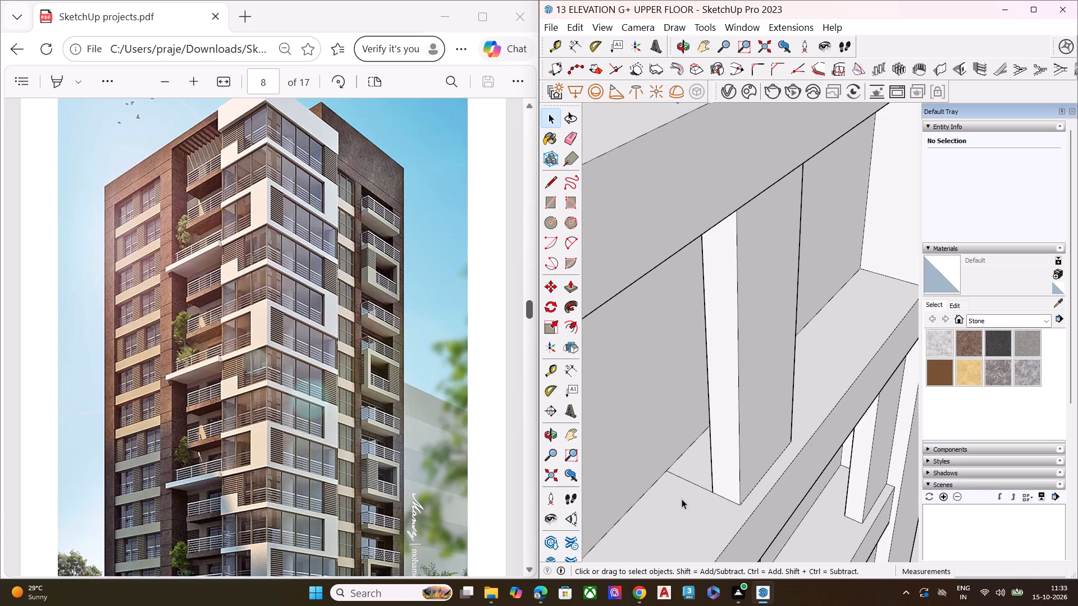
click(692, 485)
key(Delete)
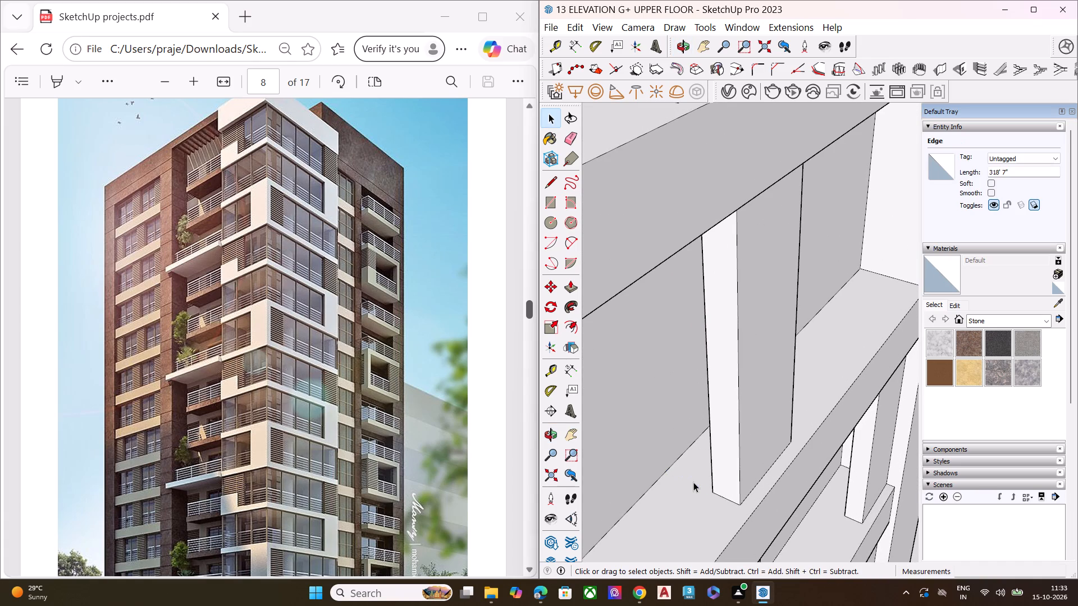
Delete the leftover vertical back-wall edge beside the centre mullion in another window row of the strip.
scroll(704, 279, down, 14)
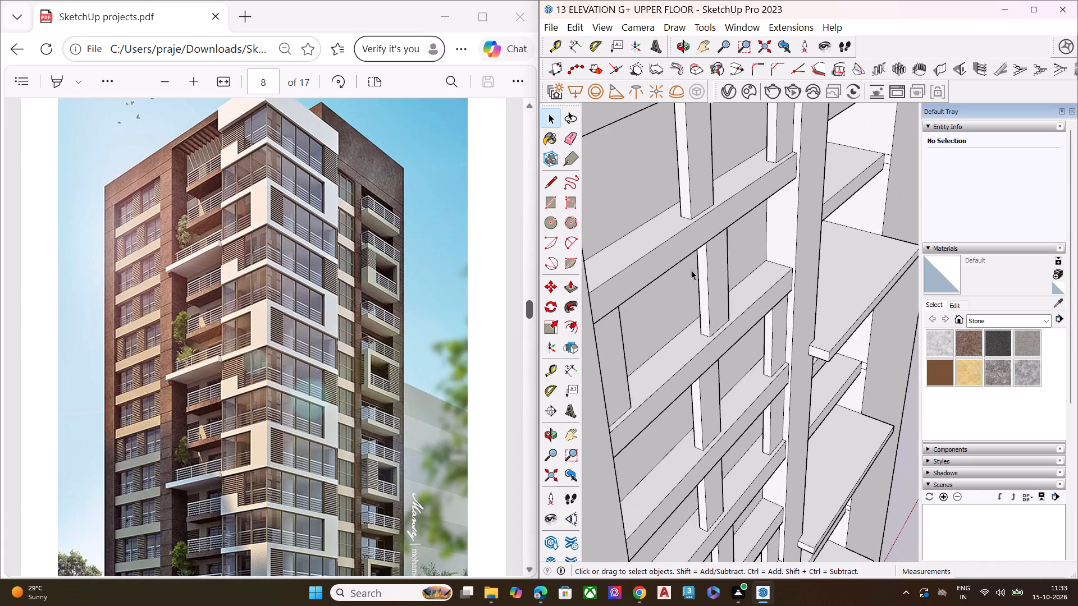
scroll(700, 467, up, 5)
middle_drag(696, 458, 649, 465)
scroll(650, 423, up, 1)
scroll(739, 300, down, 7)
middle_drag(734, 318, 439, 328)
scroll(733, 291, down, 8)
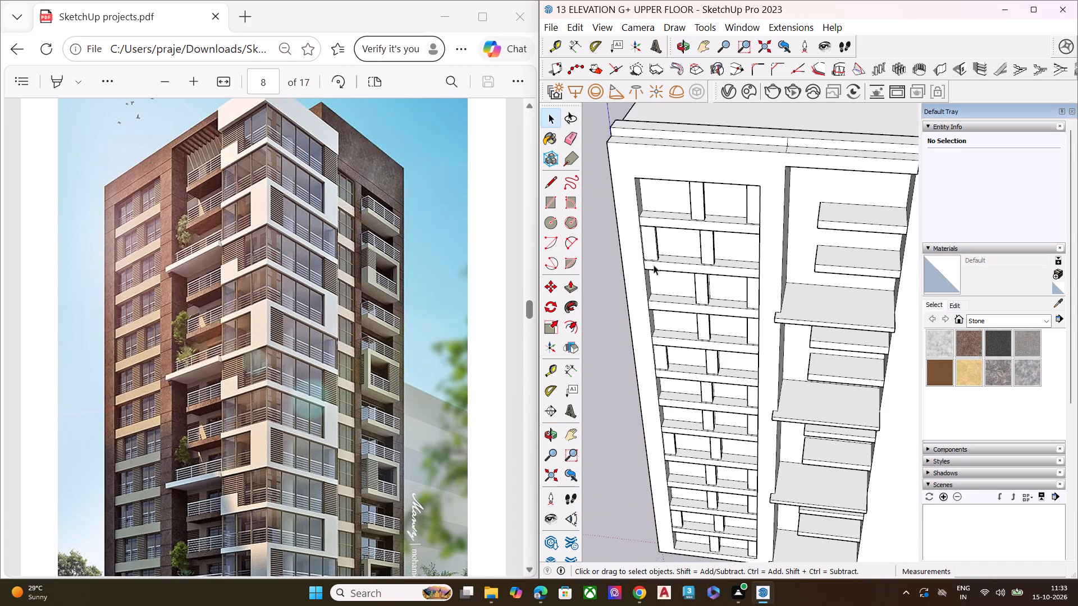
scroll(647, 244, up, 4)
scroll(640, 238, down, 1)
scroll(640, 237, up, 1)
scroll(638, 237, down, 1)
scroll(638, 237, up, 1)
scroll(638, 237, down, 1)
scroll(638, 237, up, 4)
middle_drag(686, 256, 483, 241)
scroll(673, 333, up, 2)
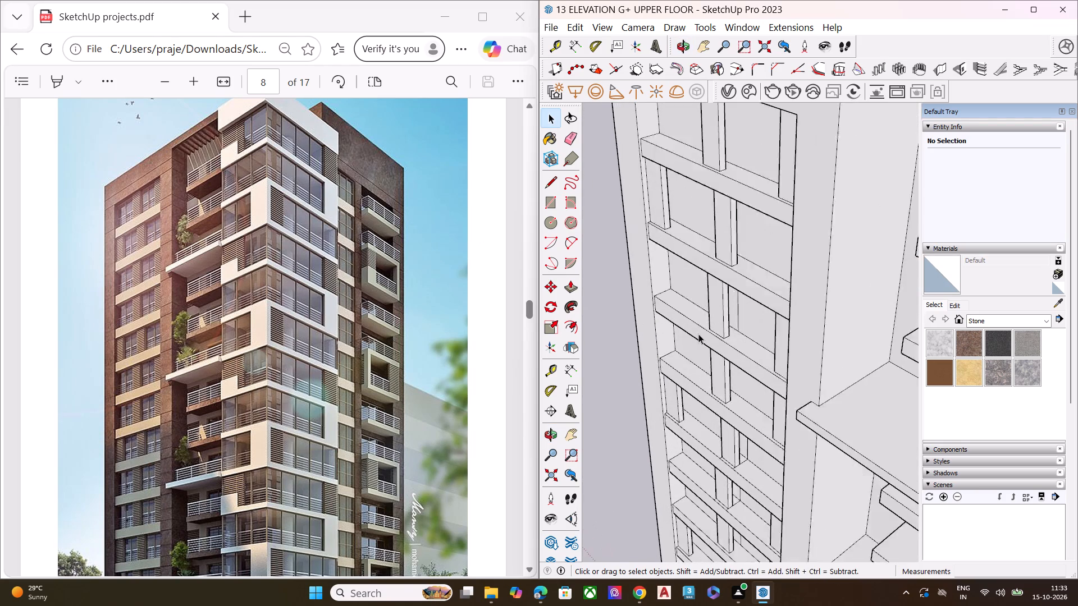
scroll(698, 334, up, 3)
scroll(707, 334, down, 1)
scroll(712, 334, up, 2)
middle_drag(750, 316, 771, 103)
scroll(766, 164, up, 10)
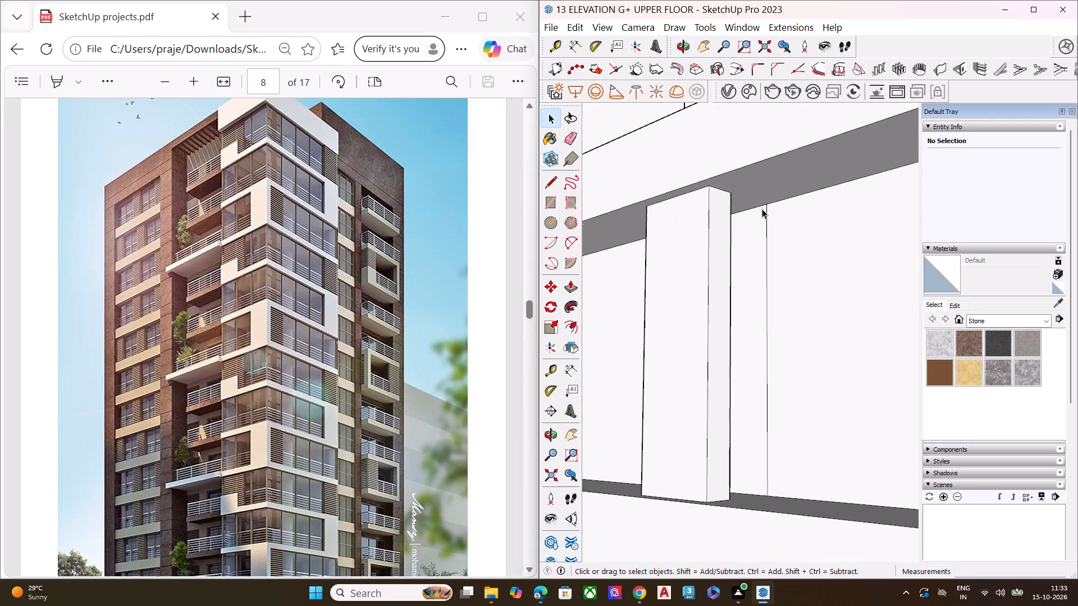
click(765, 218)
key(Delete)
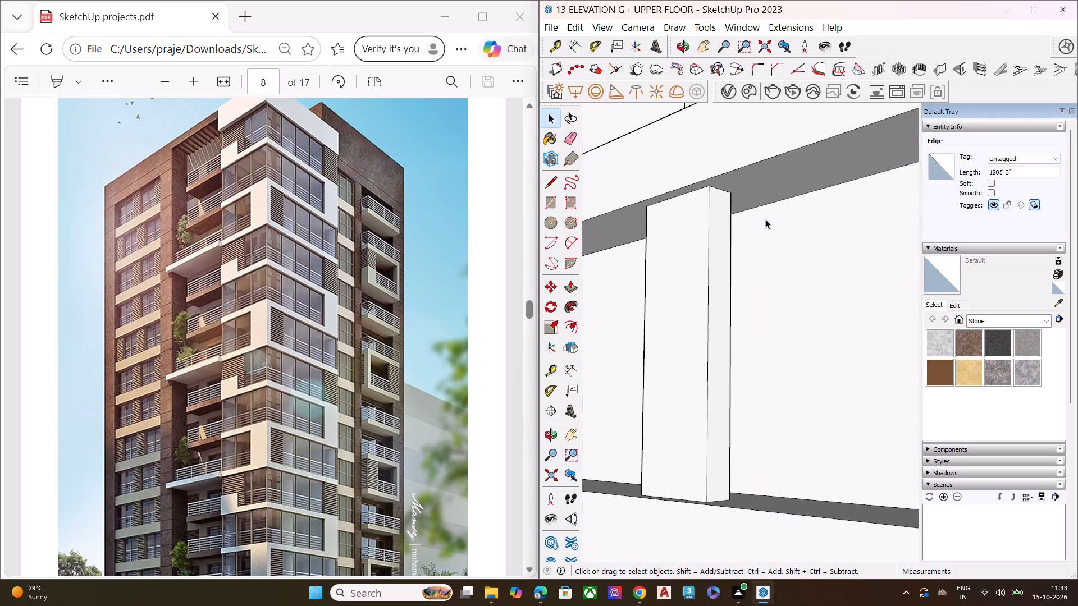
Examine the window strip from both sides for remaining leftover edges around the mullions.
scroll(757, 223, down, 2)
scroll(713, 281, down, 6)
middle_drag(719, 287, 821, 403)
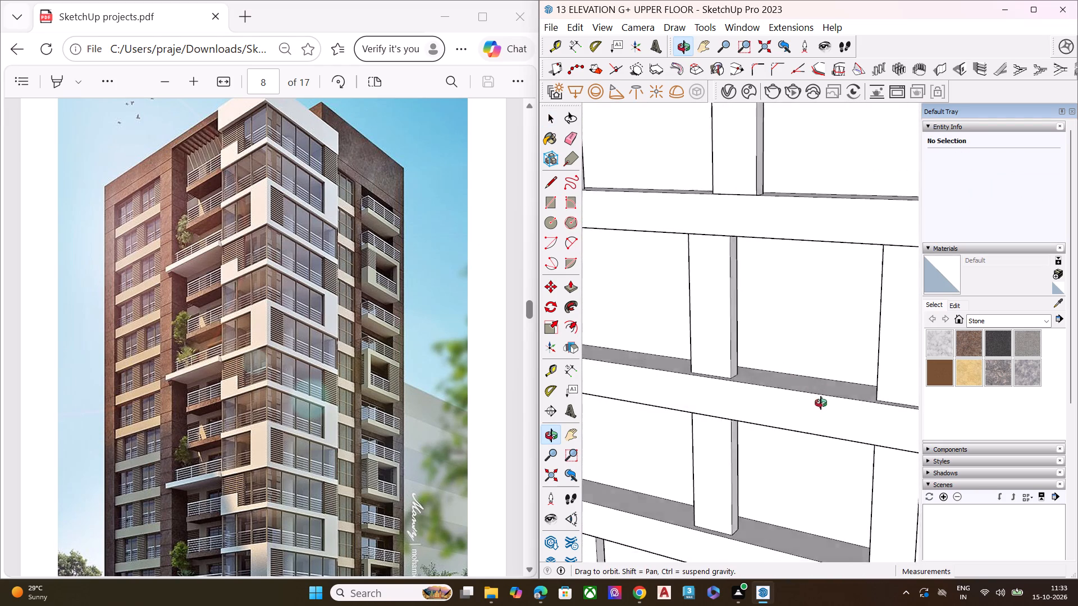
middle_drag(821, 403, 953, 403)
middle_drag(687, 316, 971, 396)
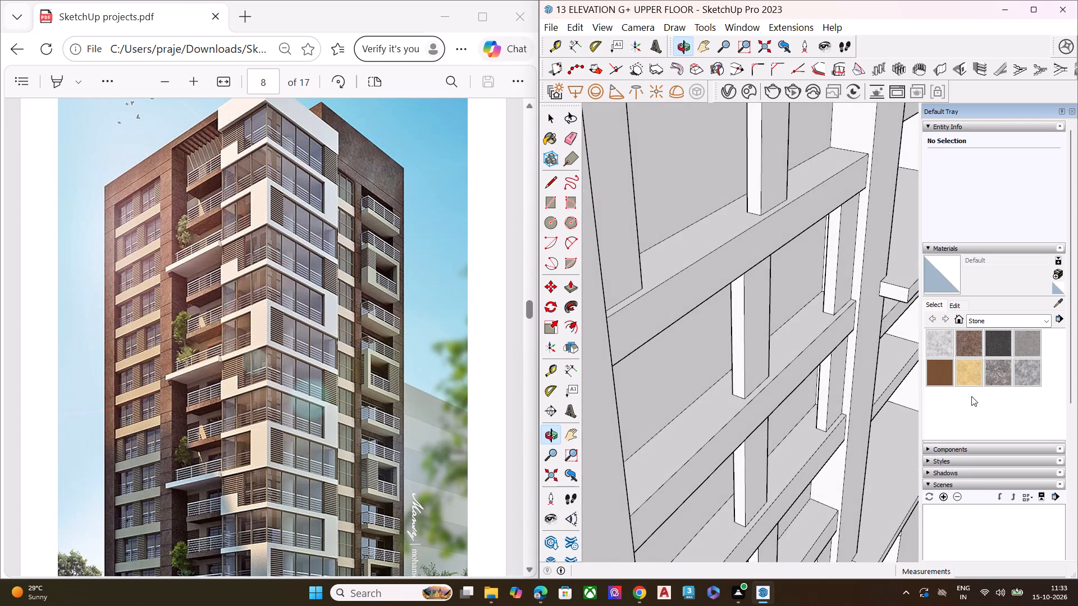
scroll(885, 387, up, 1)
scroll(811, 307, down, 7)
scroll(764, 451, up, 2)
scroll(764, 453, down, 1)
scroll(764, 454, up, 7)
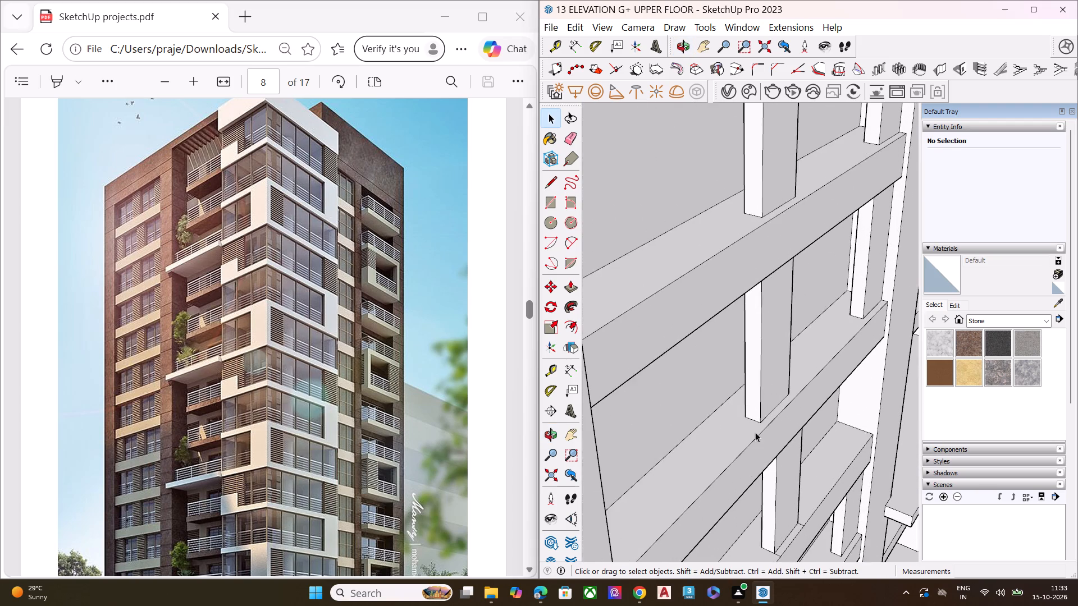
middle_drag(756, 425, 463, 299)
scroll(492, 300, up, 1)
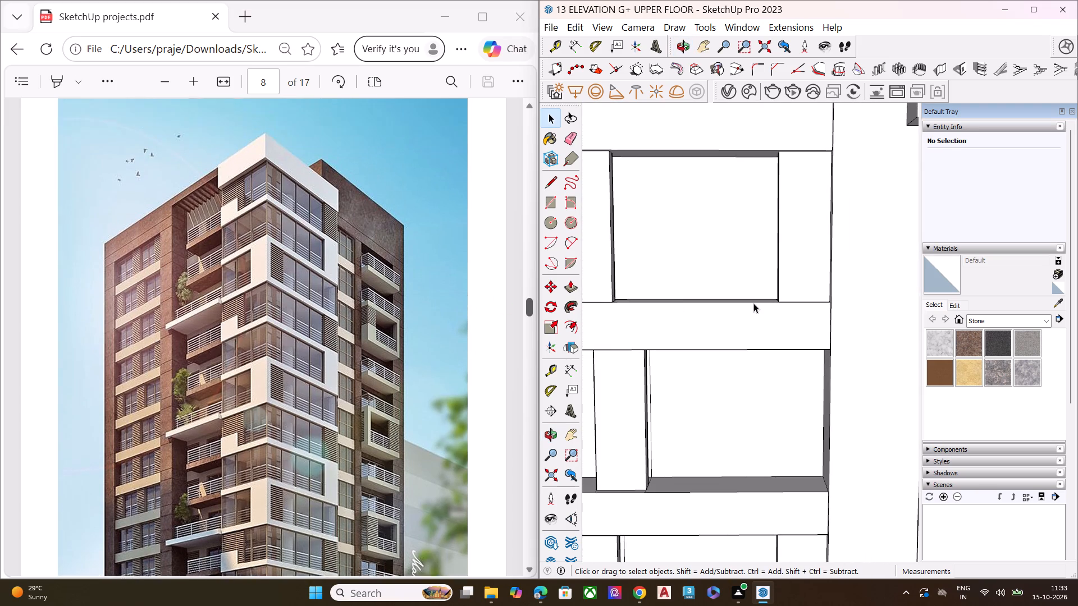
scroll(795, 281, down, 1)
scroll(853, 265, down, 8)
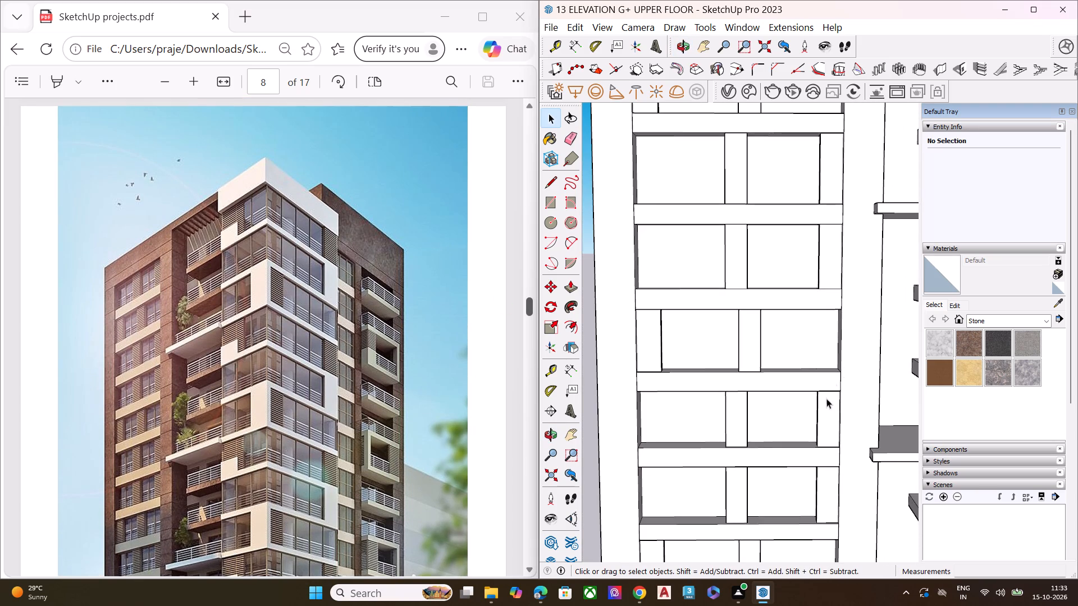
Delete the leftover sill edge and vertical back-wall edge behind the centre mullion in a middle row that has a left-side mullion.
middle_drag(811, 409, 564, 404)
scroll(786, 411, up, 1)
scroll(696, 413, up, 8)
middle_drag(761, 348, 758, 396)
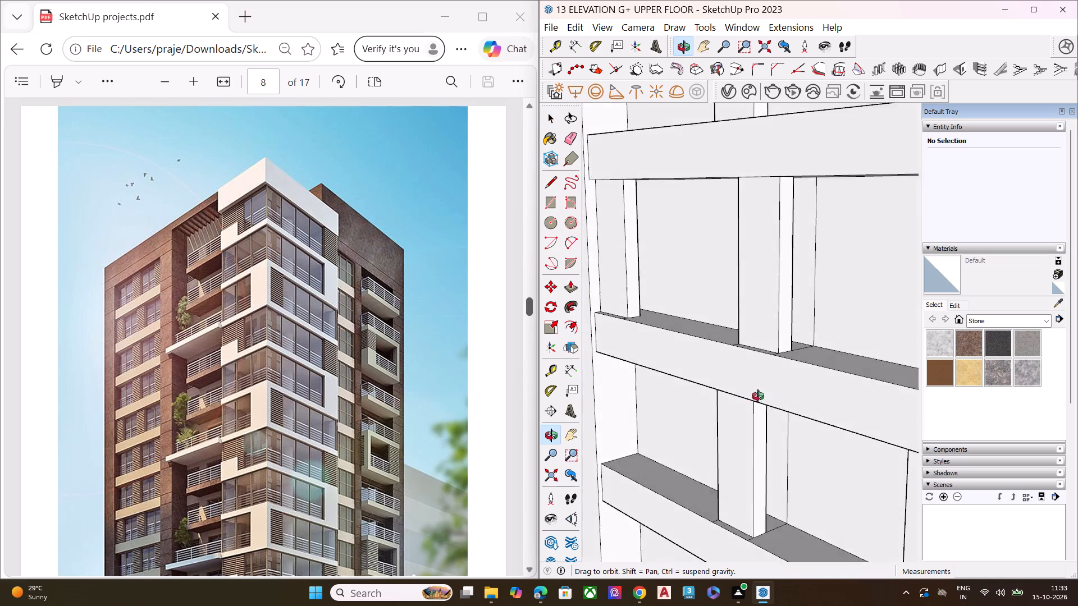
middle_drag(758, 396, 752, 416)
scroll(811, 393, up, 6)
scroll(819, 382, down, 2)
scroll(819, 382, up, 2)
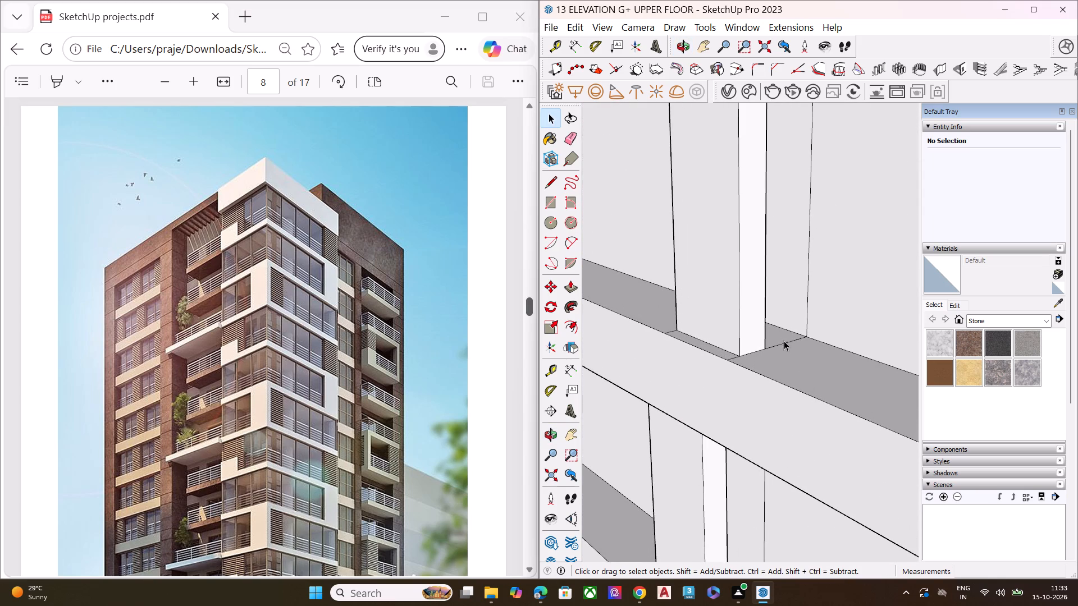
click(784, 342)
key(Delete)
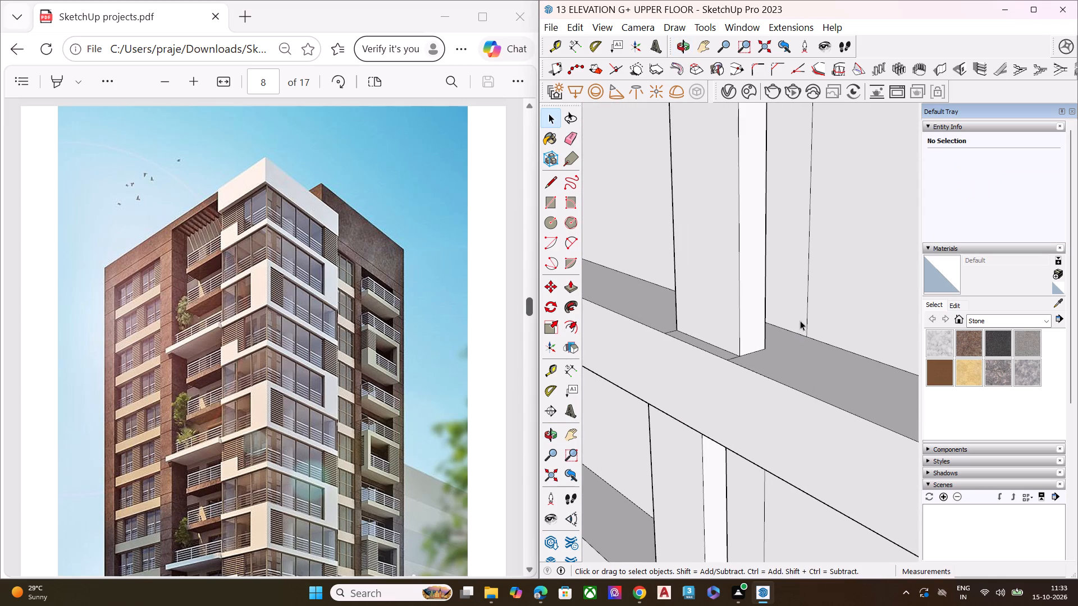
click(808, 313)
key(Delete)
Delete the two short leftover sill edges between that centre mullion's front corners and the sill's front edge.
scroll(796, 314, down, 9)
middle_drag(774, 382, 761, 150)
scroll(761, 150, up, 4)
scroll(753, 222, down, 1)
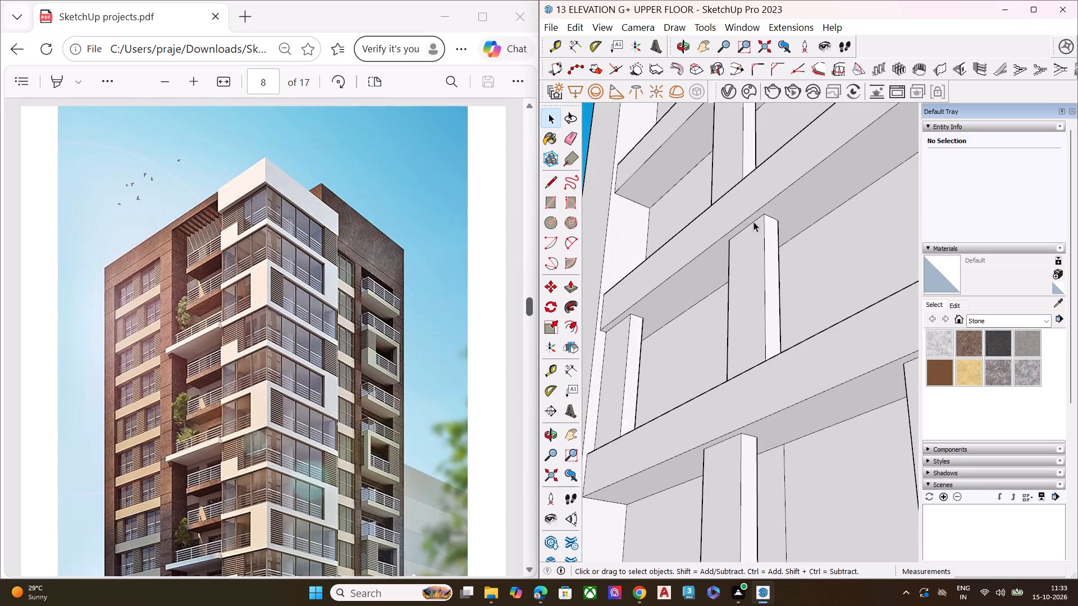
middle_drag(753, 222, 753, 481)
scroll(765, 302, down, 1)
scroll(763, 466, up, 3)
scroll(752, 482, down, 1)
scroll(750, 486, up, 6)
scroll(769, 465, down, 1)
scroll(769, 465, up, 5)
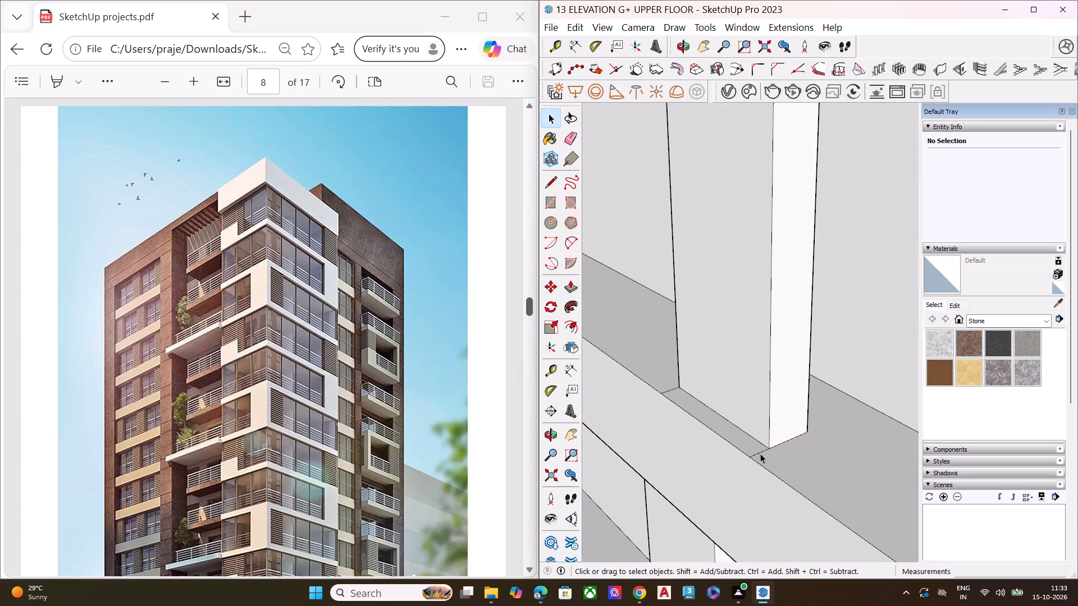
click(760, 453)
key(Delete)
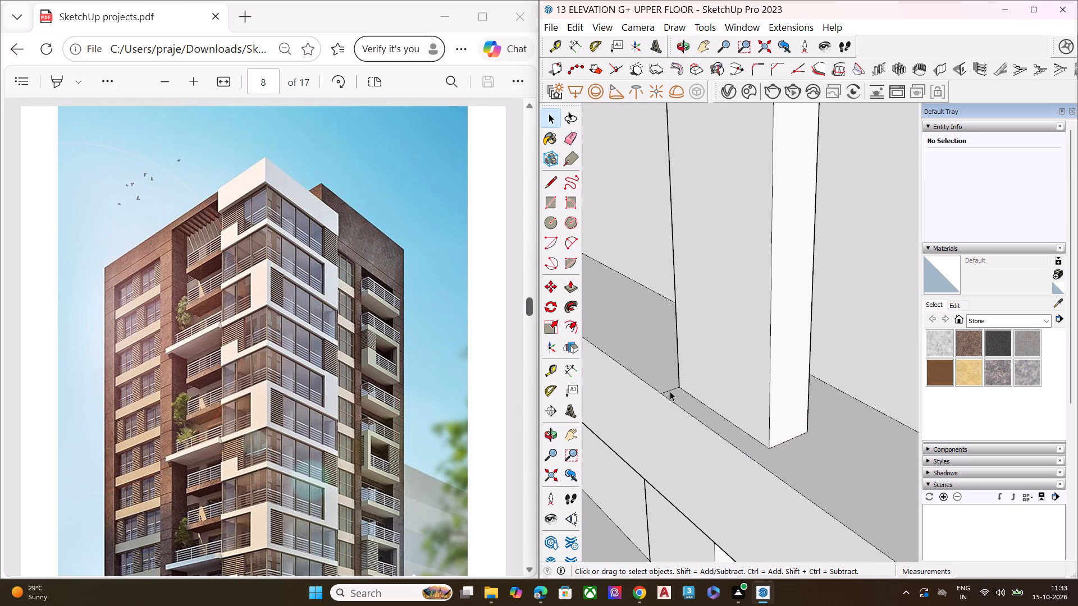
click(669, 391)
key(Delete)
Erase the short leftover sill edge at the front corner of the left mullion in the same row.
scroll(721, 263, down, 18)
scroll(613, 256, up, 7)
middle_drag(645, 279, 653, 292)
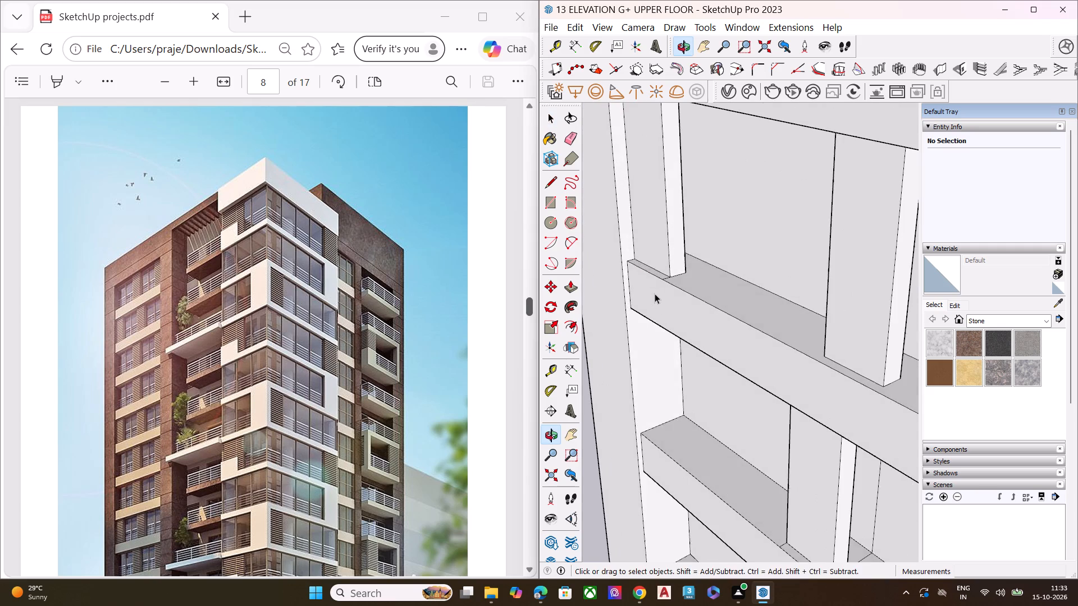
middle_drag(671, 283, 684, 320)
scroll(684, 320, up, 4)
scroll(675, 297, down, 2)
scroll(672, 291, up, 2)
scroll(666, 282, down, 2)
scroll(662, 273, up, 3)
key(e)
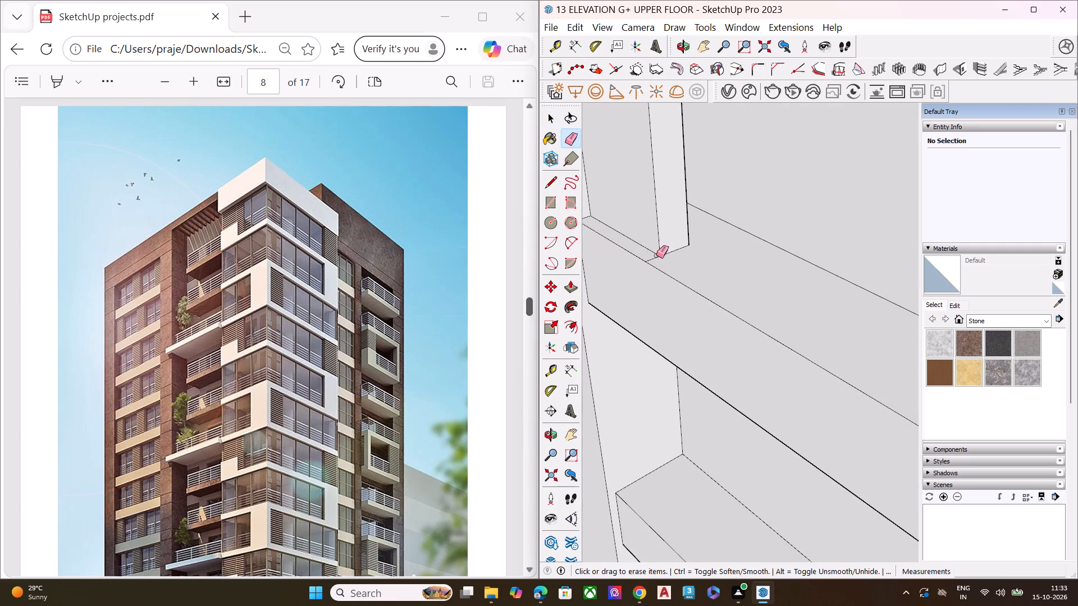
click(656, 257)
Erase the leftover sill edges at the centre mullion's corners and its vertical back-wall edge in the row directly below the left-mullion row.
scroll(627, 248, down, 18)
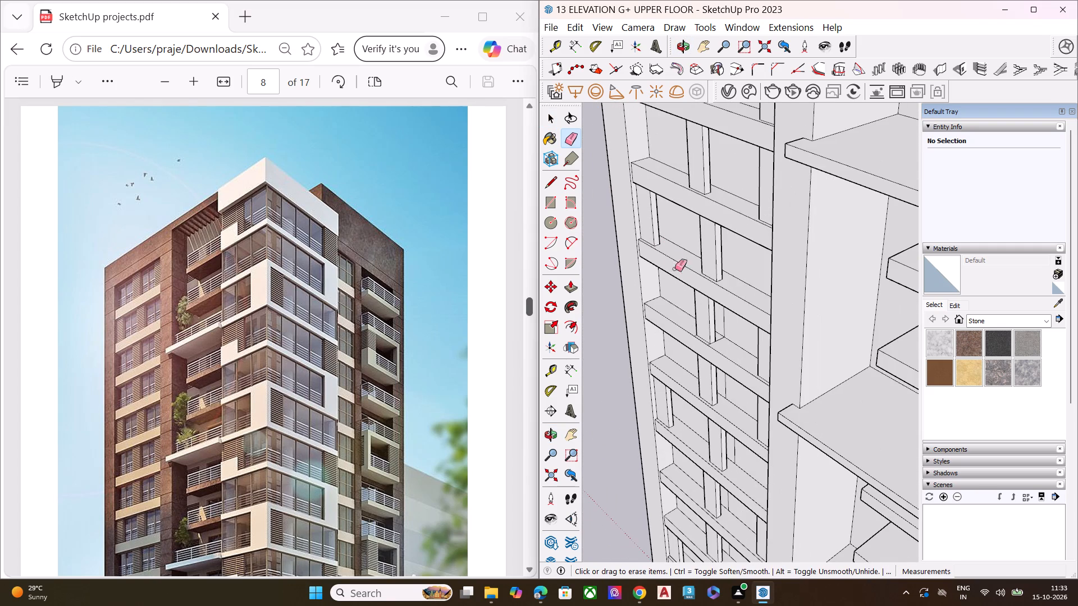
scroll(545, 290, up, 2)
scroll(726, 388, up, 2)
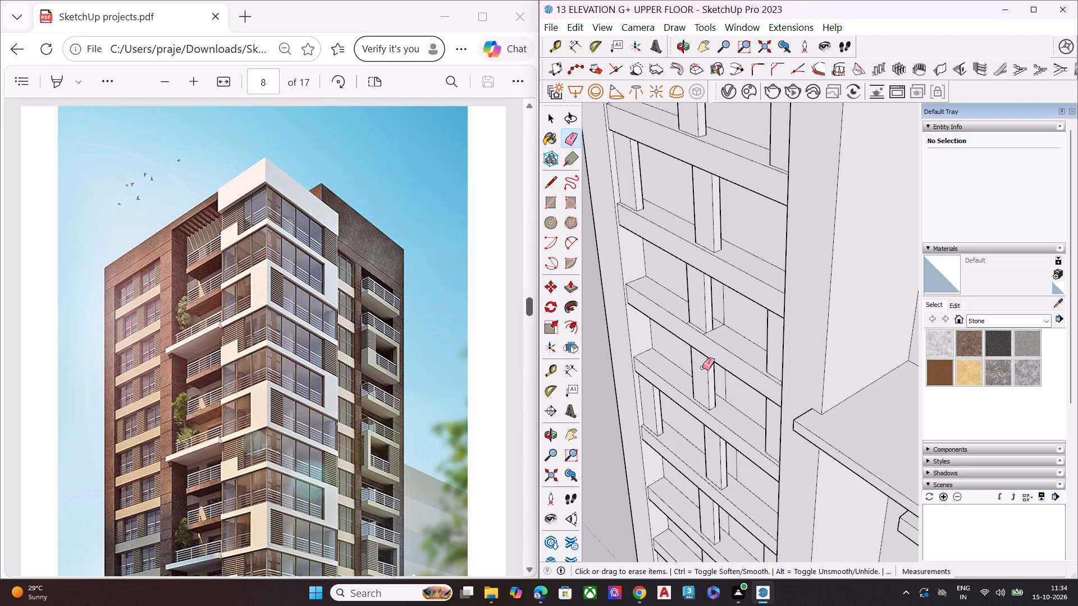
scroll(707, 332, up, 12)
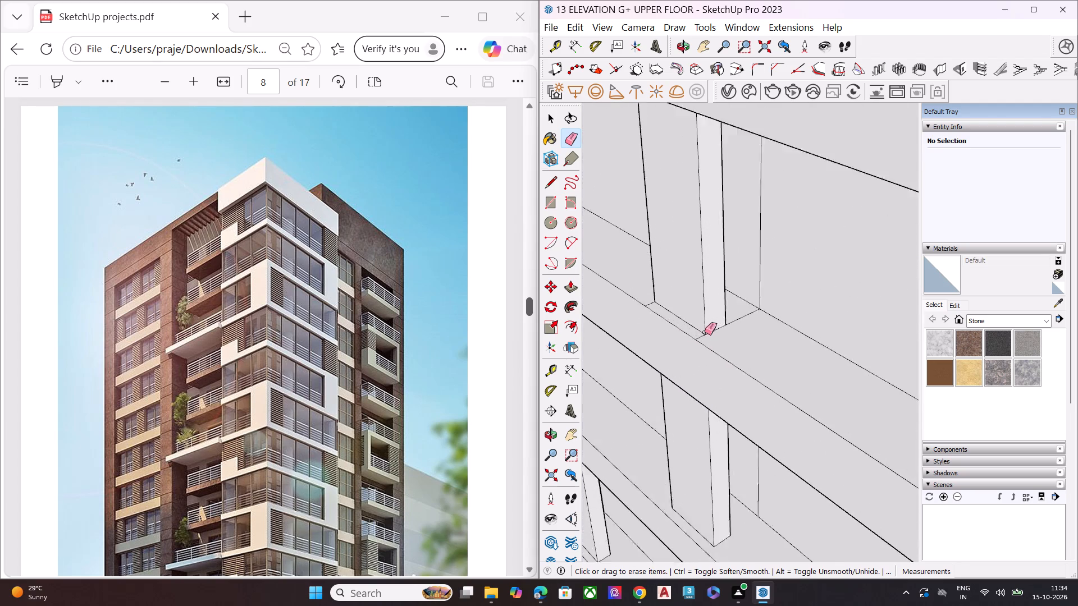
scroll(705, 332, up, 6)
click(699, 341)
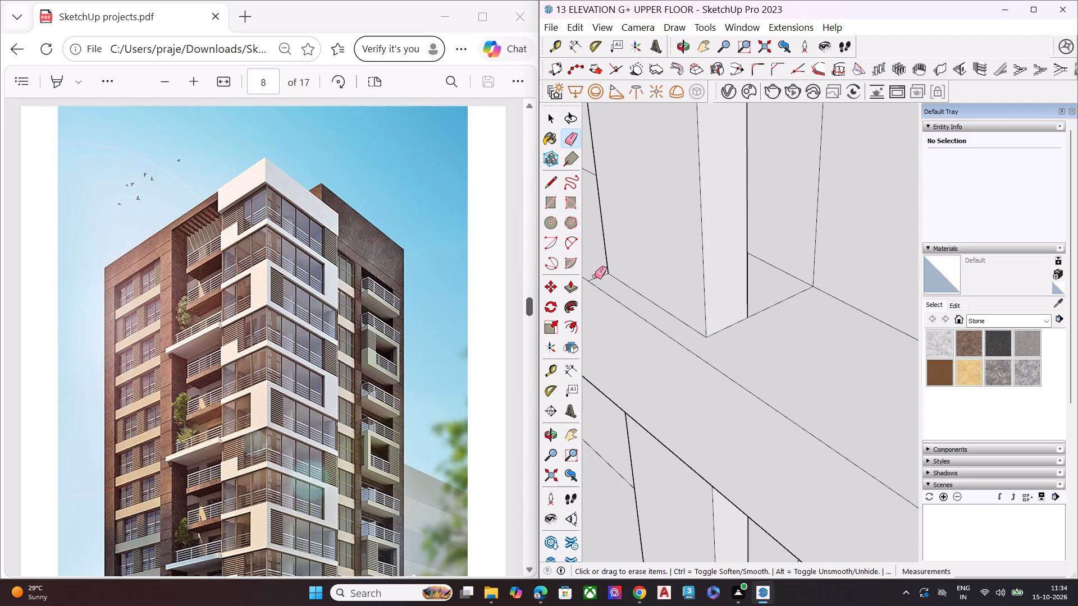
click(596, 277)
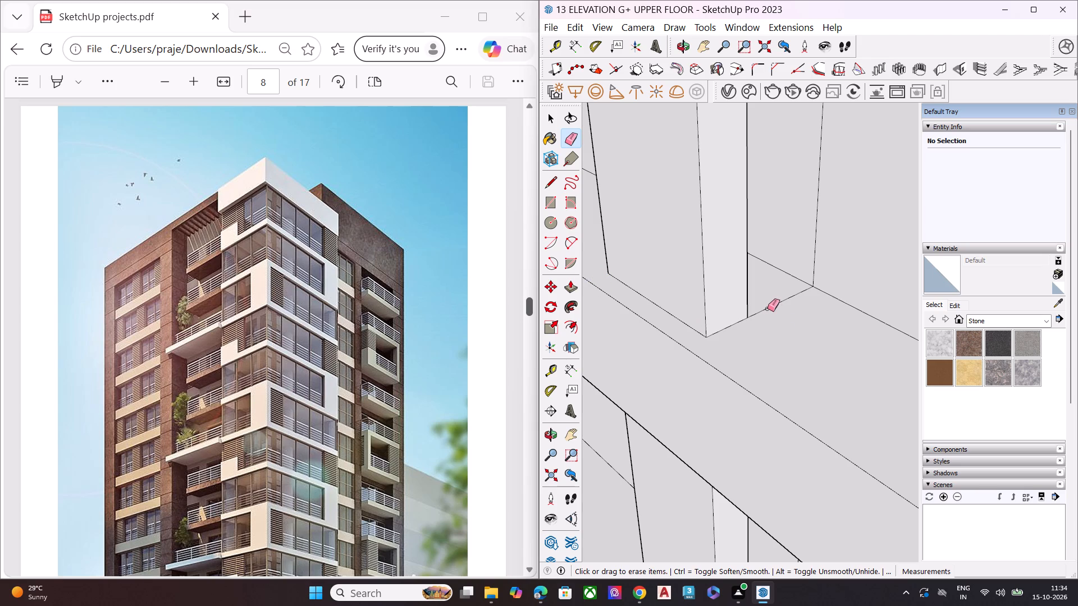
click(768, 309)
click(814, 263)
Erase the leftover vertical back-wall edge beside the centre mullion one row further down.
scroll(791, 279, down, 4)
scroll(788, 287, up, 1)
scroll(787, 290, down, 12)
scroll(765, 336, up, 1)
scroll(765, 337, down, 1)
middle_drag(760, 367, 771, 90)
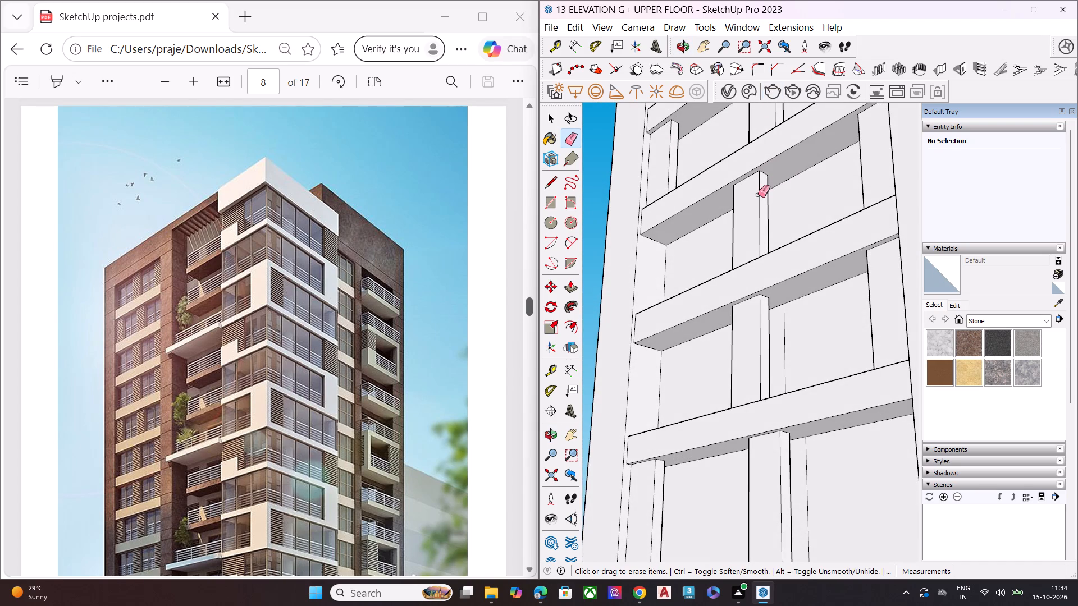
scroll(768, 192, down, 6)
middle_drag(777, 259, 781, 463)
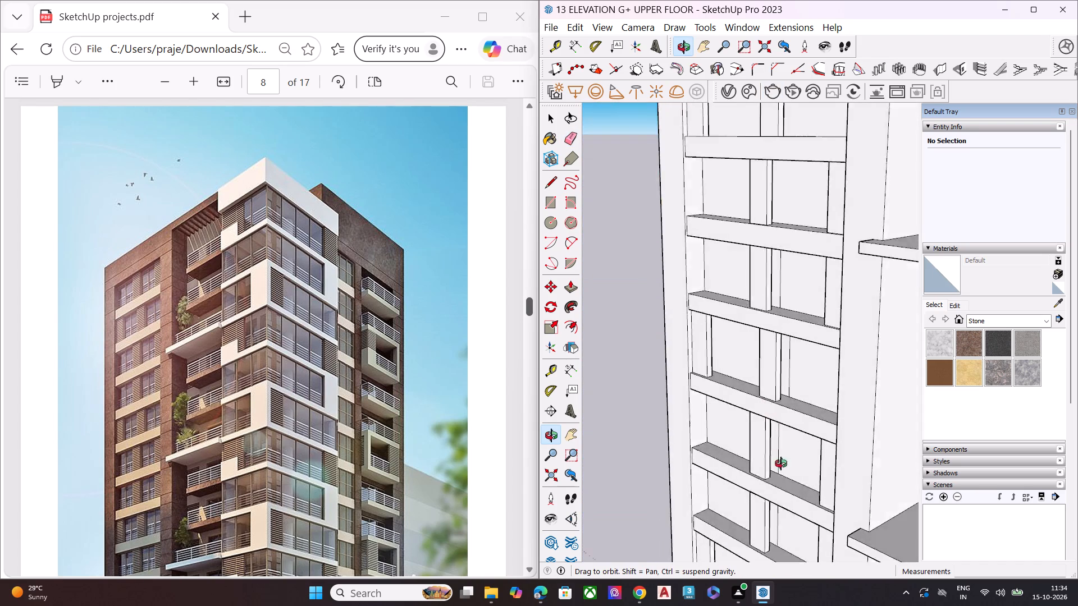
middle_drag(781, 463, 797, 478)
scroll(770, 283, up, 3)
scroll(768, 263, down, 2)
scroll(767, 263, up, 6)
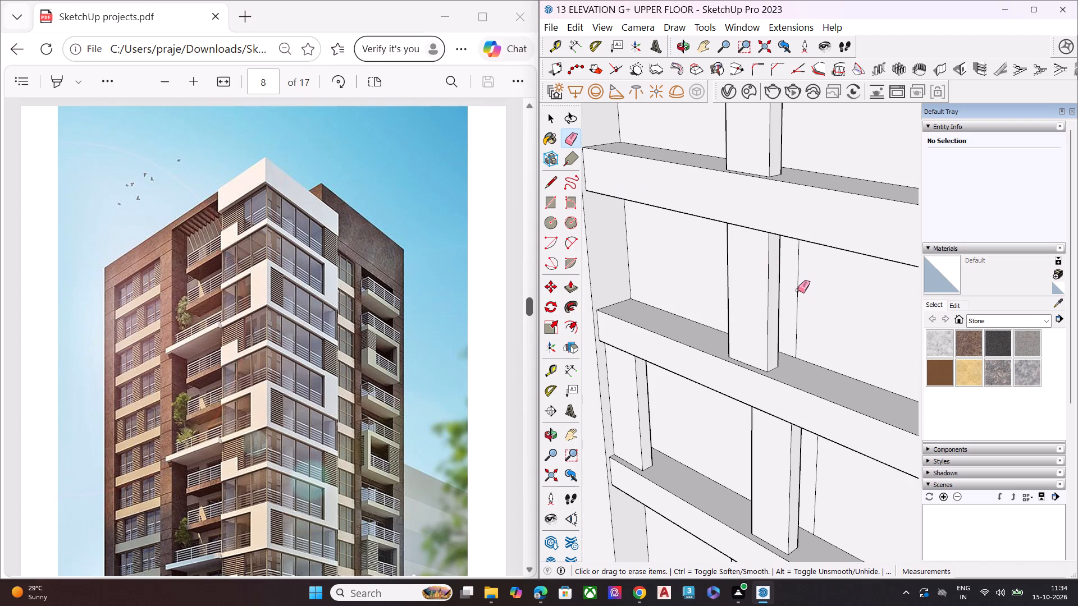
click(798, 290)
Erase the leftover vertical back-wall edge beside the centre mullion in the next lower row, which has a left-side mullion.
scroll(780, 249, down, 4)
middle_drag(797, 284, 764, 0)
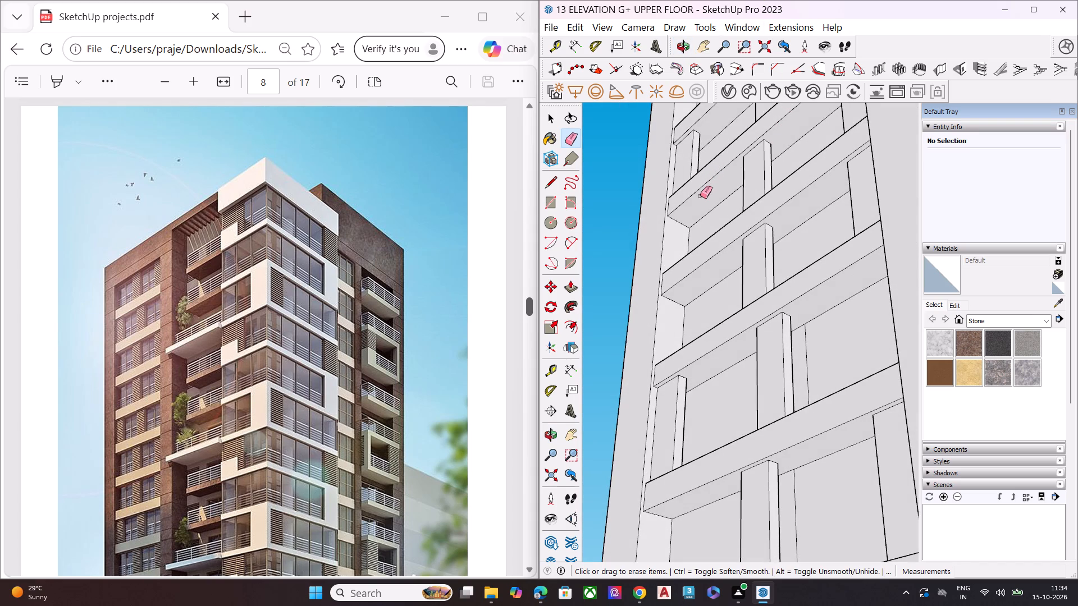
scroll(742, 244, down, 5)
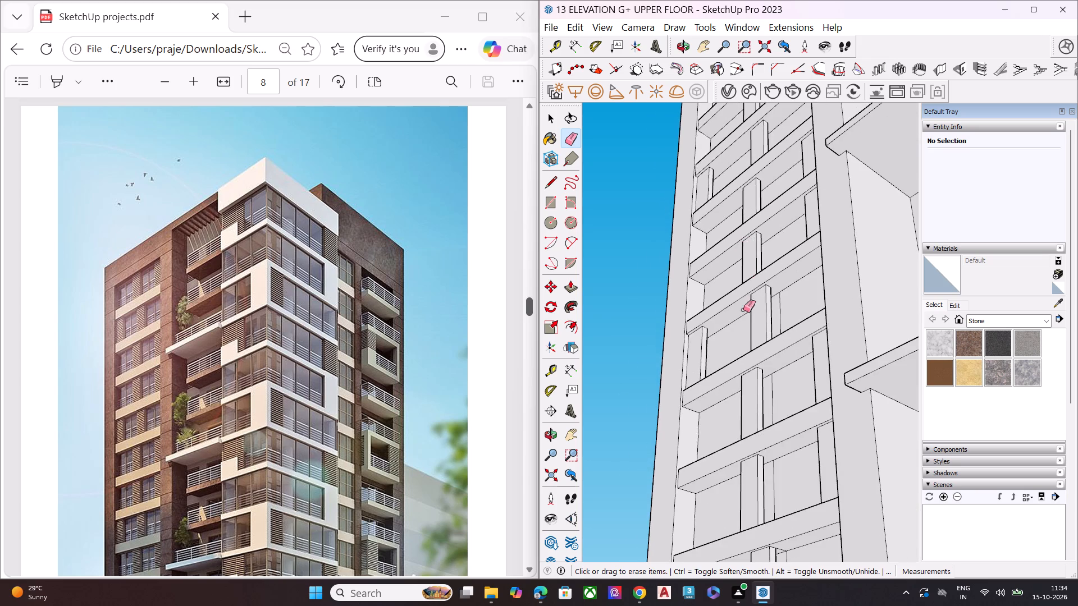
middle_drag(737, 341, 761, 604)
middle_drag(737, 336, 739, 438)
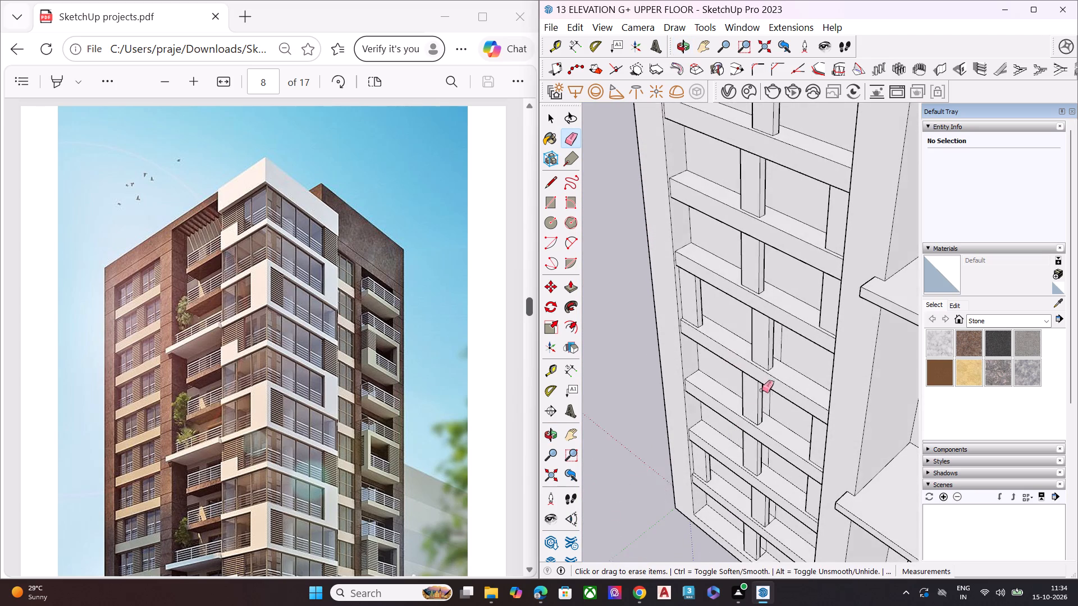
scroll(768, 375, up, 7)
click(789, 308)
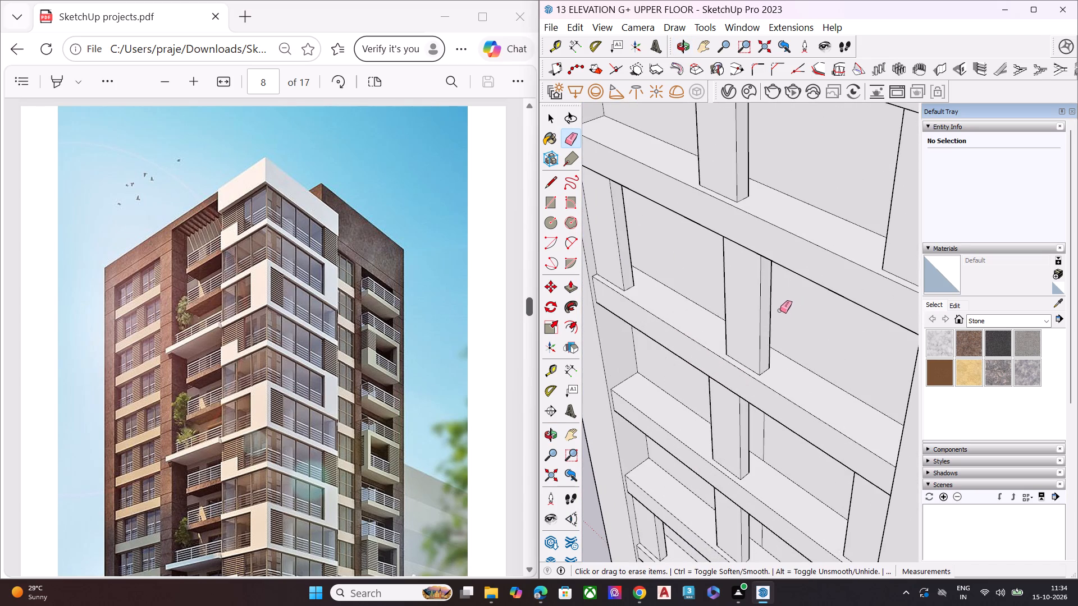
Erase the leftover vertical back-wall edges beside the centre mullions in the two rows below that left-mullion row.
middle_drag(777, 307, 783, 20)
scroll(784, 283, down, 1)
scroll(771, 333, up, 3)
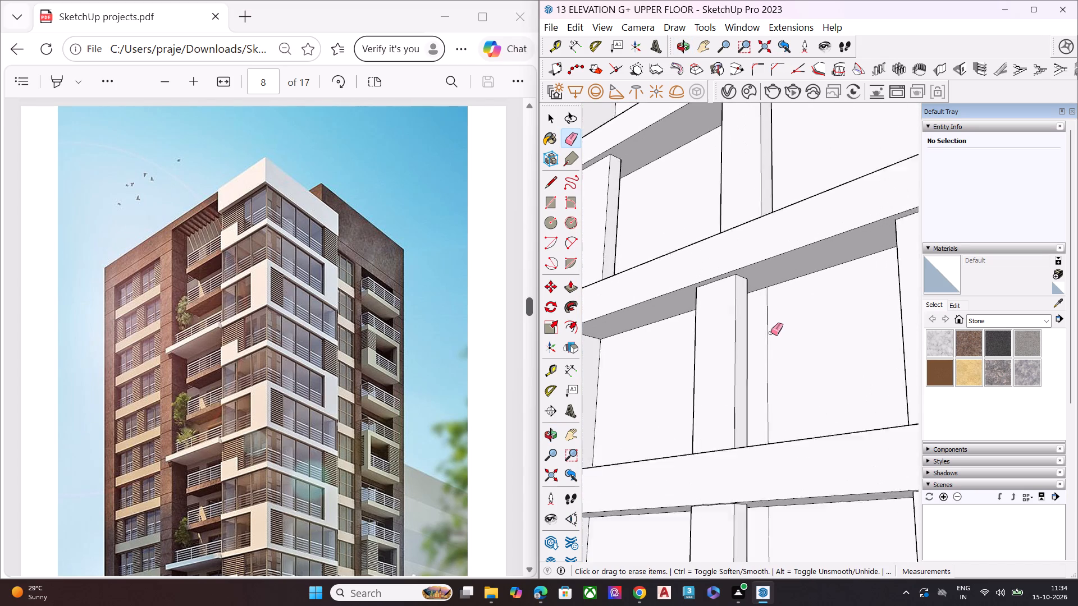
scroll(771, 333, up, 2)
click(768, 320)
scroll(757, 248, down, 6)
middle_drag(760, 246, 760, 280)
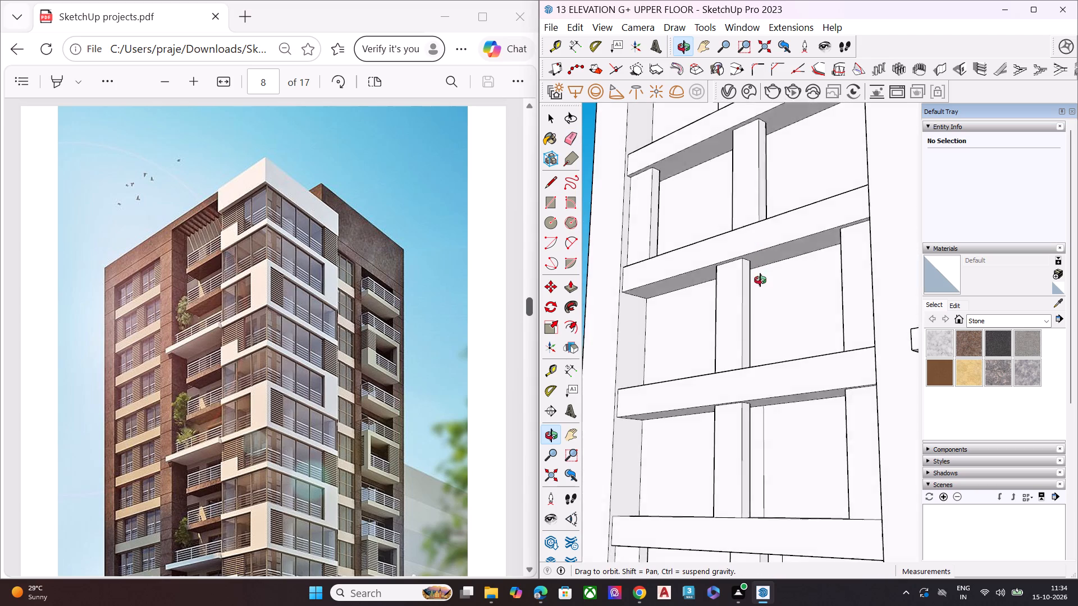
middle_drag(760, 280, 732, 481)
middle_drag(750, 444, 803, 216)
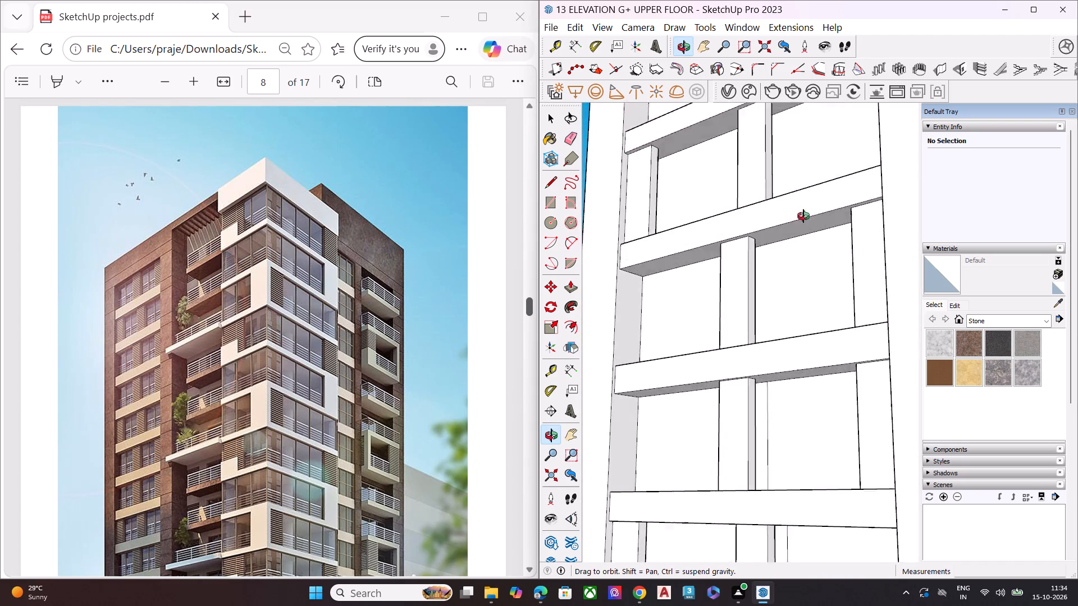
middle_drag(803, 216, 814, 159)
scroll(751, 390, up, 5)
click(778, 384)
Erase the leftover soffit edge and vertical back-wall edge beside the centre mullion in the second-lowest row.
scroll(751, 332, down, 7)
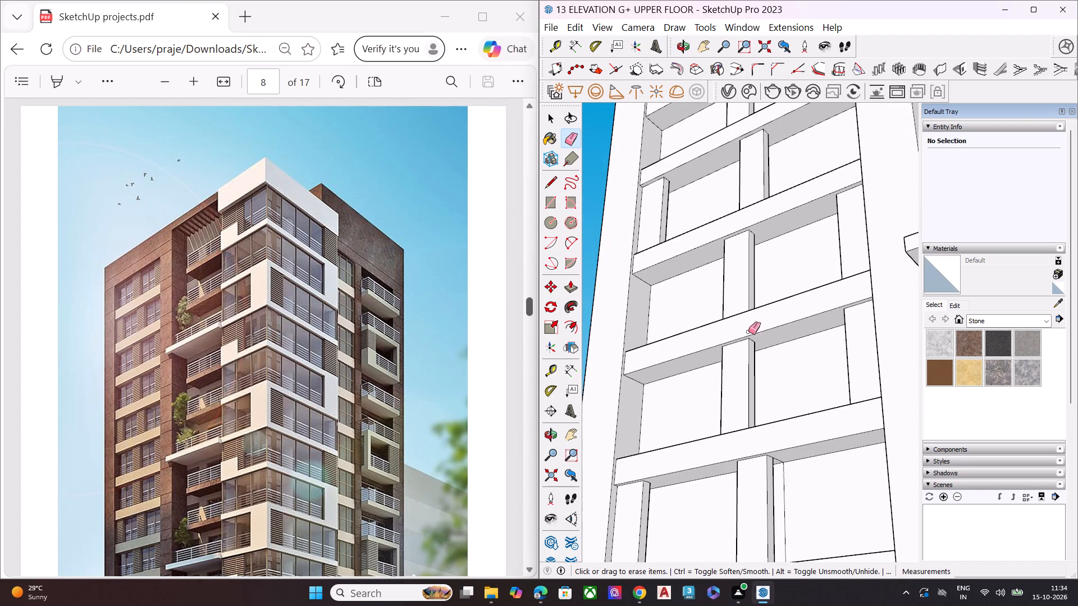
scroll(734, 258, down, 6)
middle_drag(741, 430, 661, 480)
scroll(733, 441, up, 5)
scroll(738, 431, down, 1)
scroll(738, 431, up, 2)
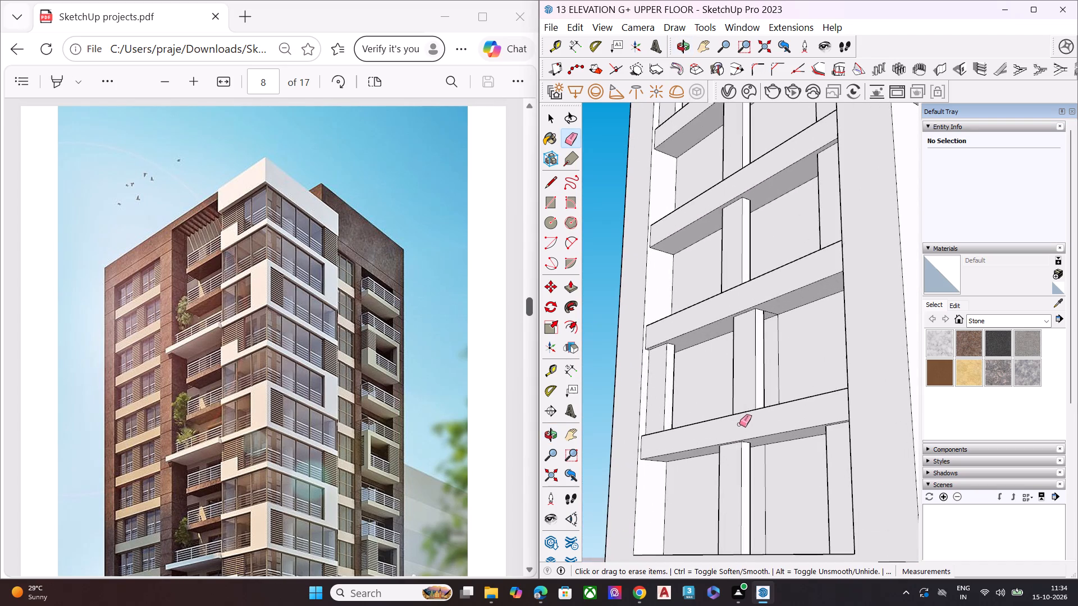
middle_drag(755, 400, 753, 343)
scroll(763, 330, up, 3)
scroll(765, 329, down, 1)
scroll(766, 329, up, 4)
click(774, 296)
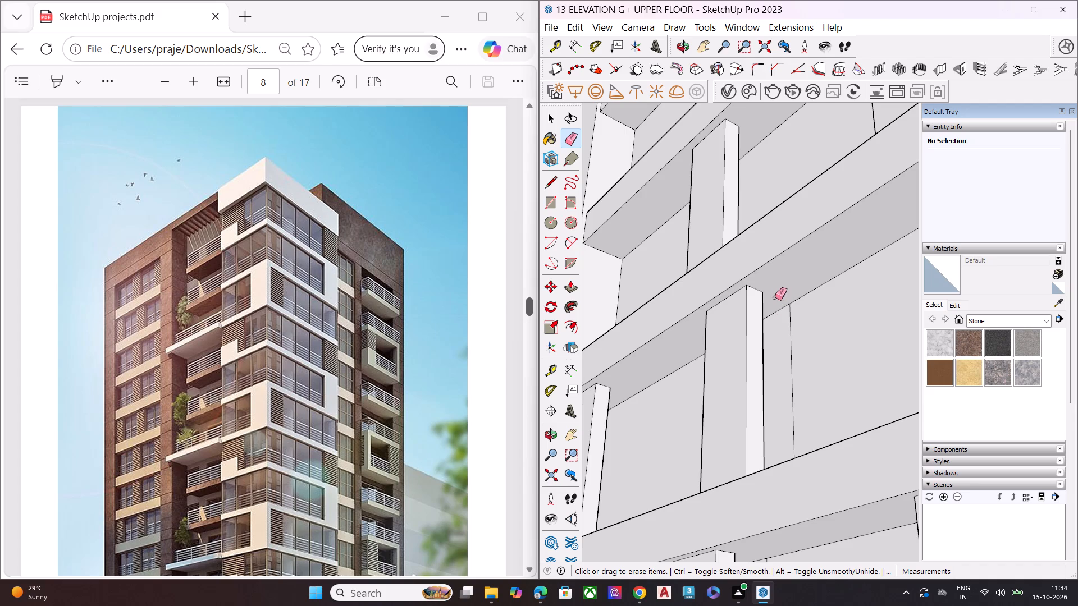
click(791, 327)
Erase the short leftover sill edge between the centre mullion and the back wall in the second-lowest row.
middle_drag(776, 302, 775, 548)
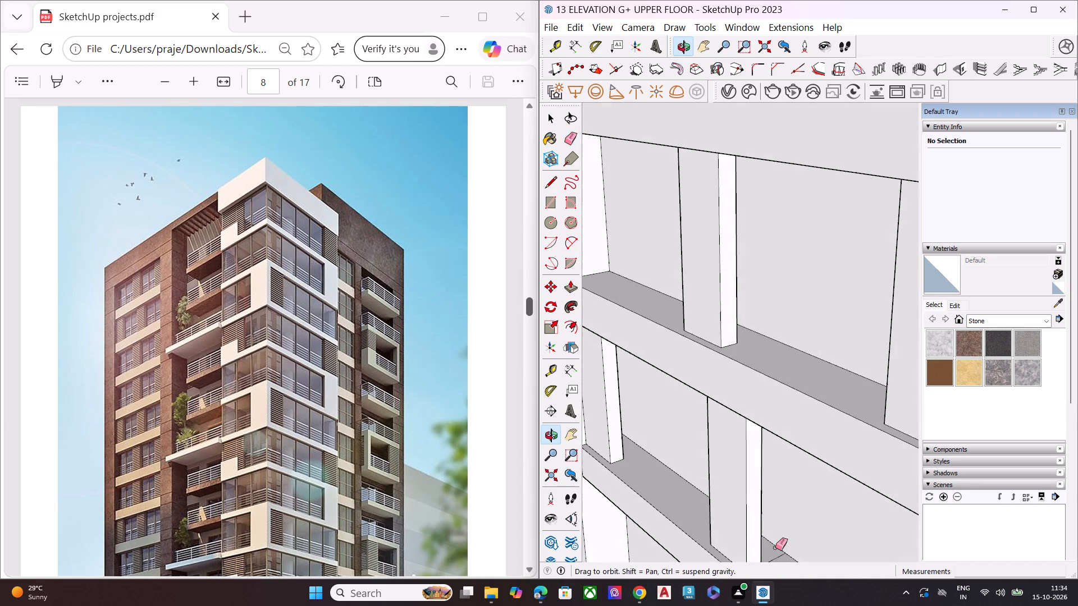
scroll(729, 336, down, 6)
scroll(744, 453, up, 1)
scroll(745, 454, down, 1)
scroll(745, 455, up, 3)
scroll(746, 461, down, 1)
scroll(746, 467, up, 2)
click(759, 470)
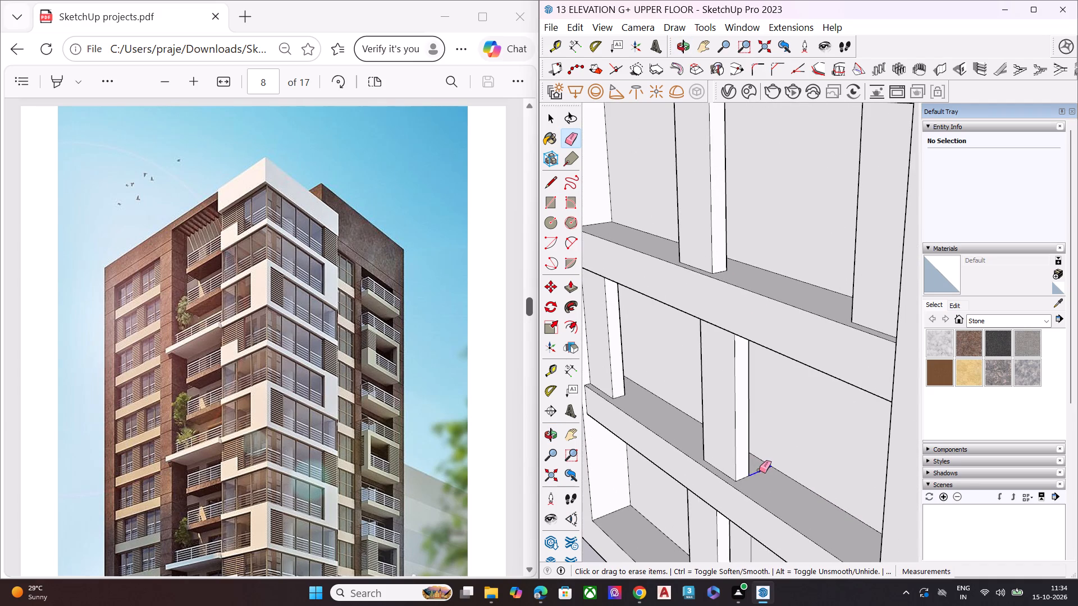
Erase the leftover sill edge and vertical back-wall edge beside the centre mullion in the bottom row.
scroll(704, 361, down, 8)
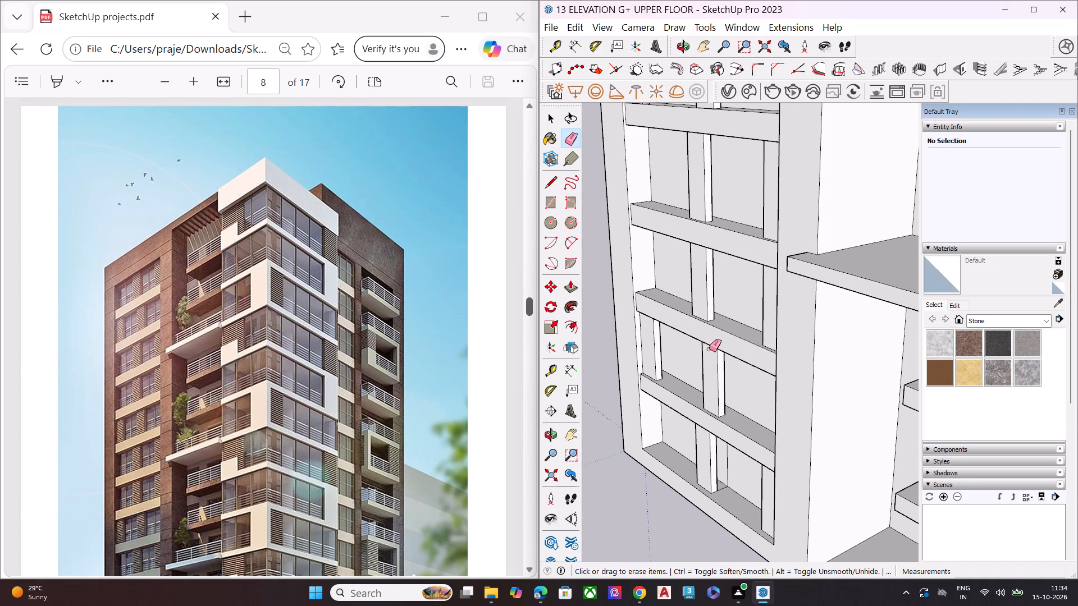
scroll(709, 349, down, 6)
scroll(717, 500, up, 2)
scroll(717, 500, down, 1)
scroll(717, 500, up, 9)
scroll(693, 439, up, 1)
middle_drag(694, 435, 705, 371)
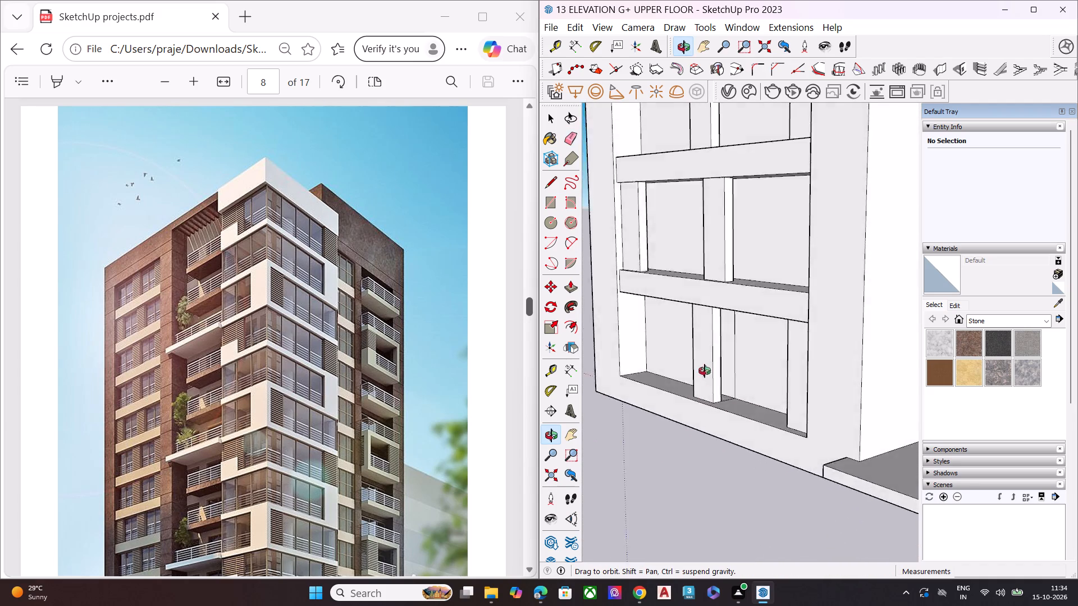
middle_drag(705, 371, 710, 205)
middle_drag(719, 299, 726, 489)
scroll(695, 435, up, 3)
scroll(695, 434, down, 2)
scroll(695, 434, up, 3)
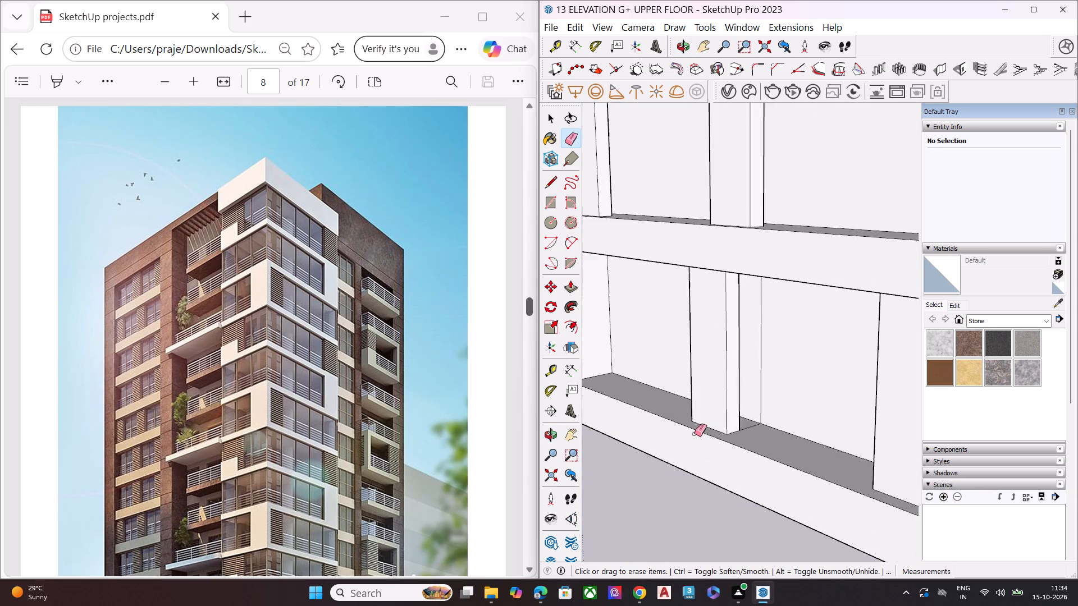
scroll(695, 434, up, 1)
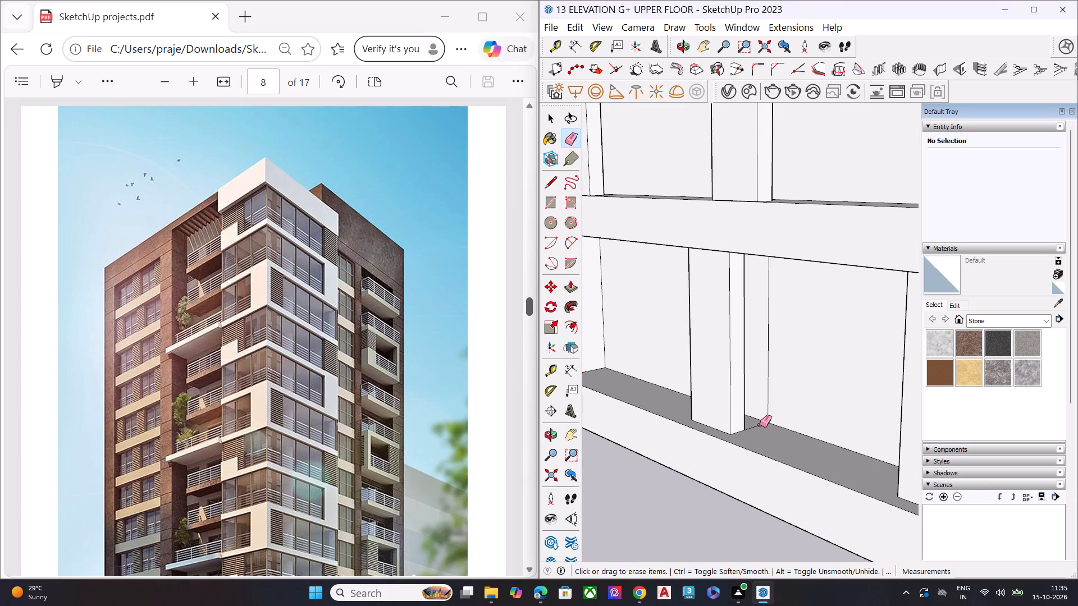
click(760, 425)
click(768, 402)
Examine the lower window strip from the opposite side for remaining leftover edges around the mullions.
scroll(707, 397, down, 3)
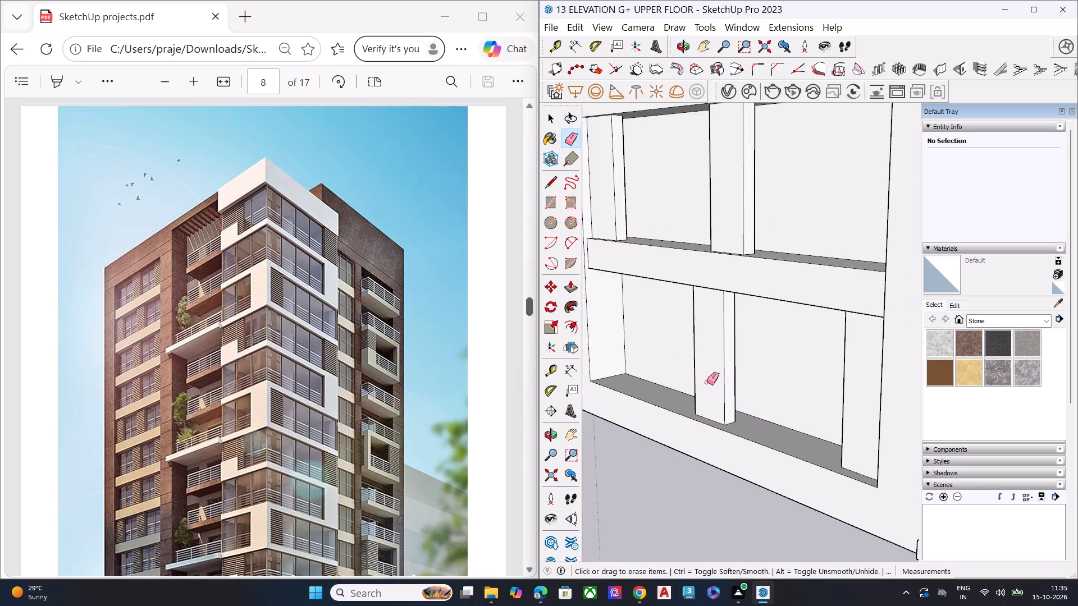
middle_drag(707, 379, 1077, 269)
middle_drag(815, 359, 846, 550)
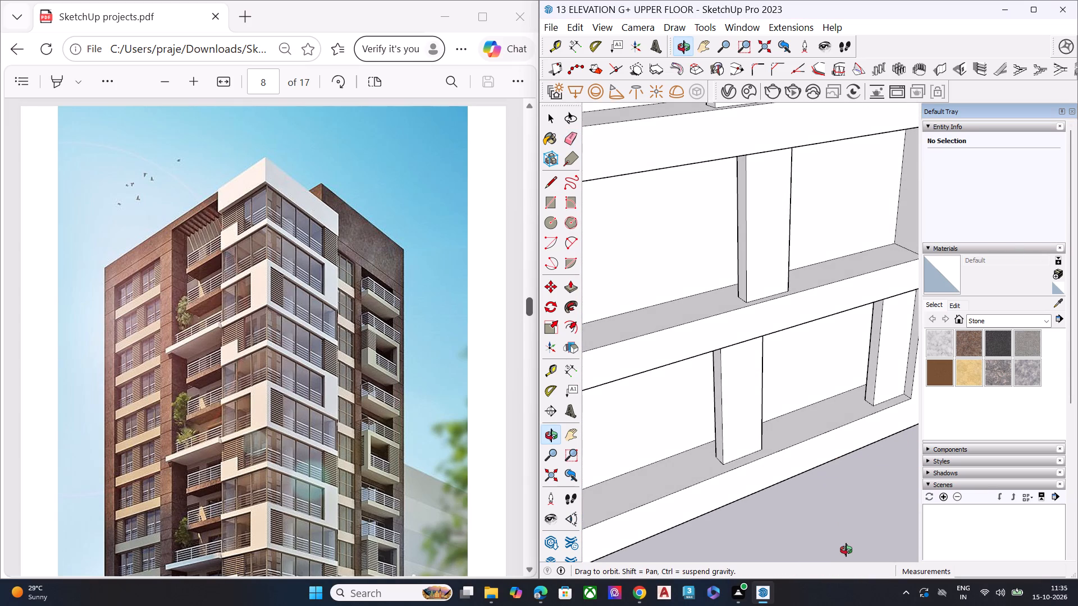
middle_drag(846, 550, 843, 548)
scroll(698, 374, down, 15)
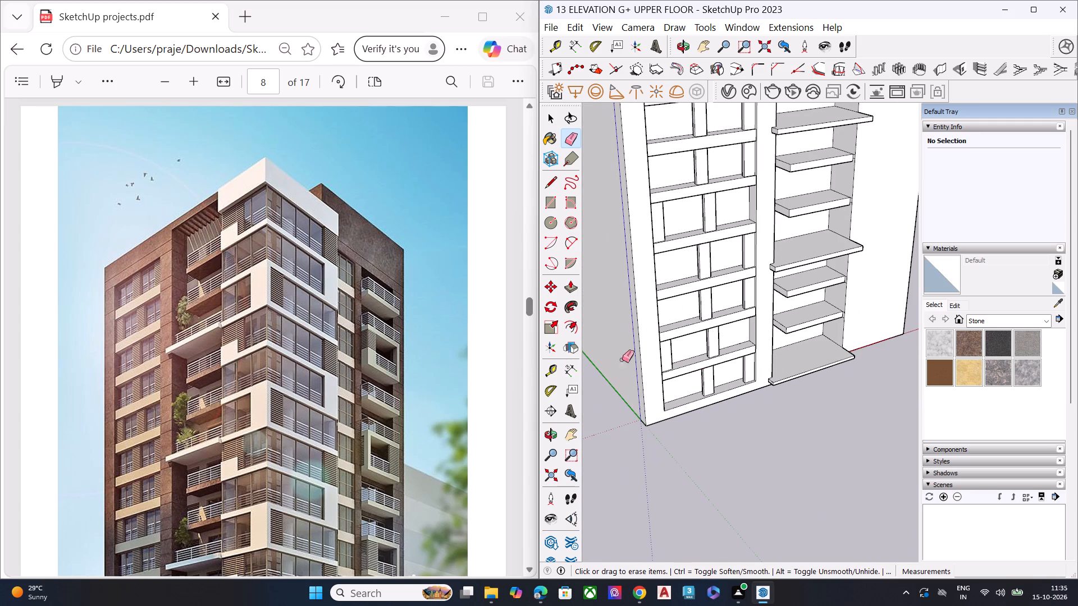
middle_drag(673, 335, 693, 333)
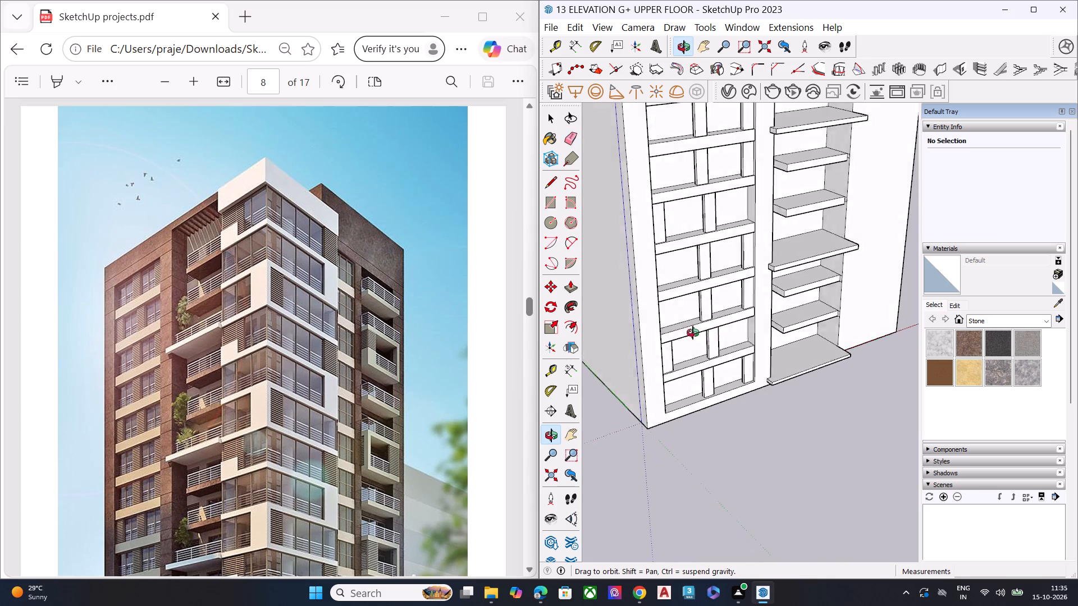
middle_drag(693, 333, 779, 287)
Push the front face of the third horizontal band above the window strip's base inward by 86' 8".
scroll(744, 284, up, 1)
scroll(739, 278, down, 1)
scroll(739, 278, up, 1)
scroll(738, 278, down, 1)
scroll(737, 278, up, 6)
key(space)
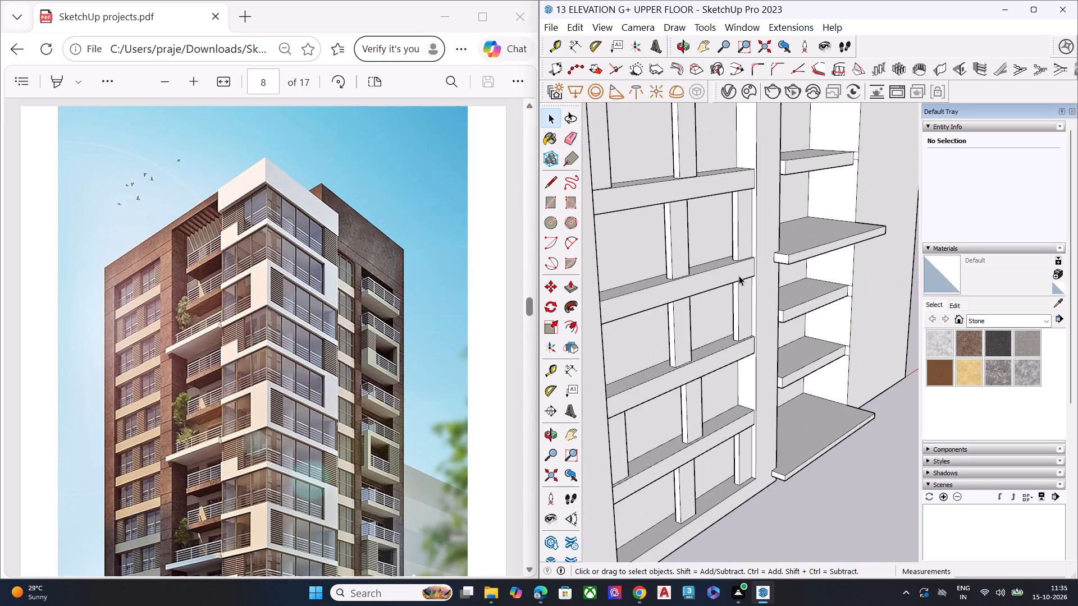
scroll(746, 269, up, 1)
scroll(746, 269, down, 2)
scroll(746, 269, up, 5)
click(749, 266)
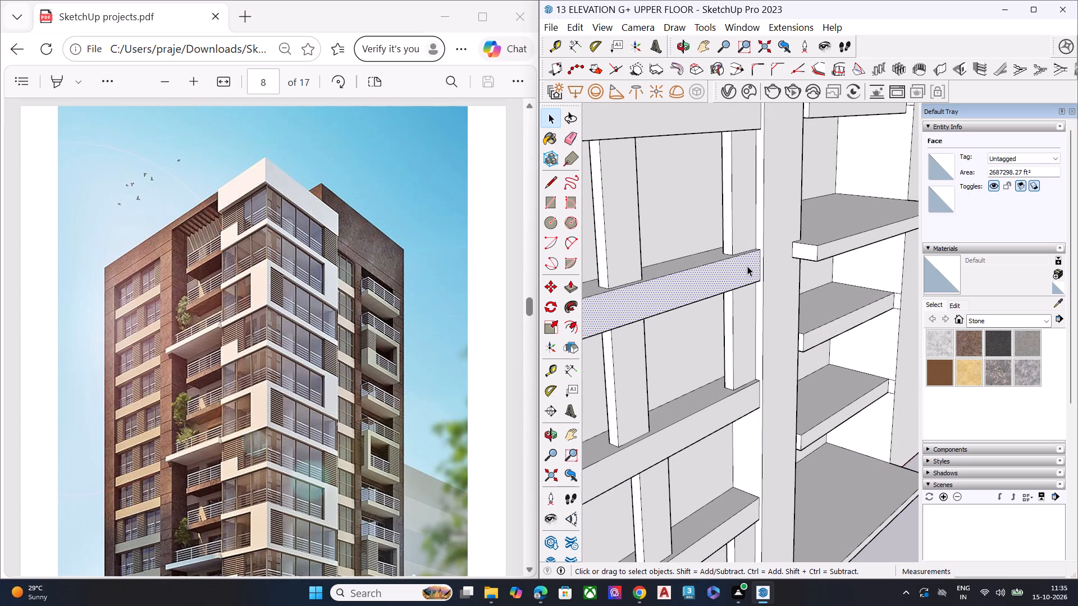
key(p)
middle_drag(746, 264, 783, 258)
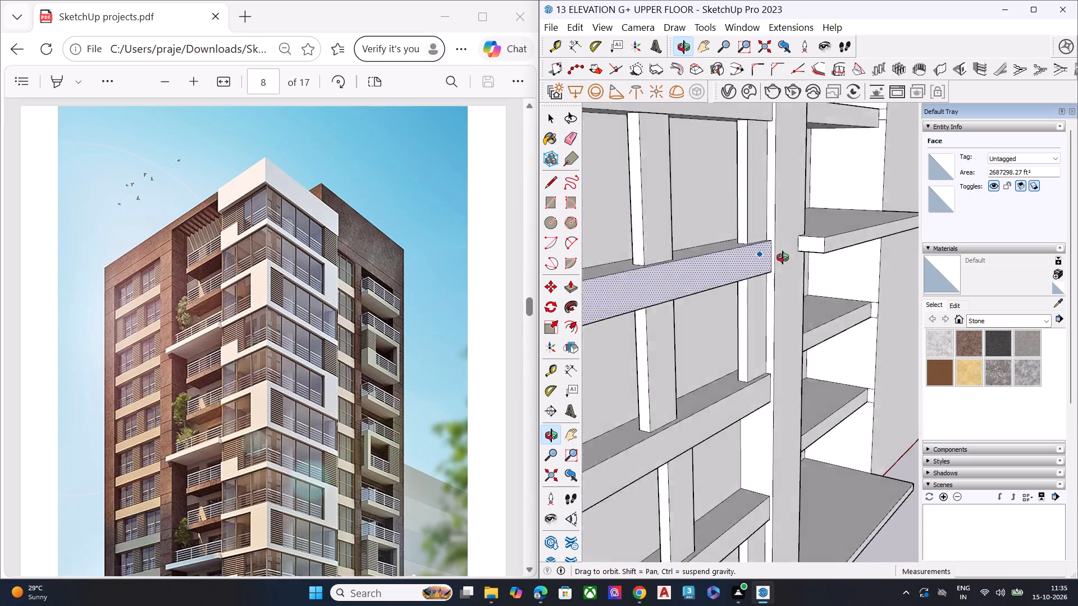
middle_drag(783, 258, 786, 287)
scroll(786, 287, up, 8)
click(783, 255)
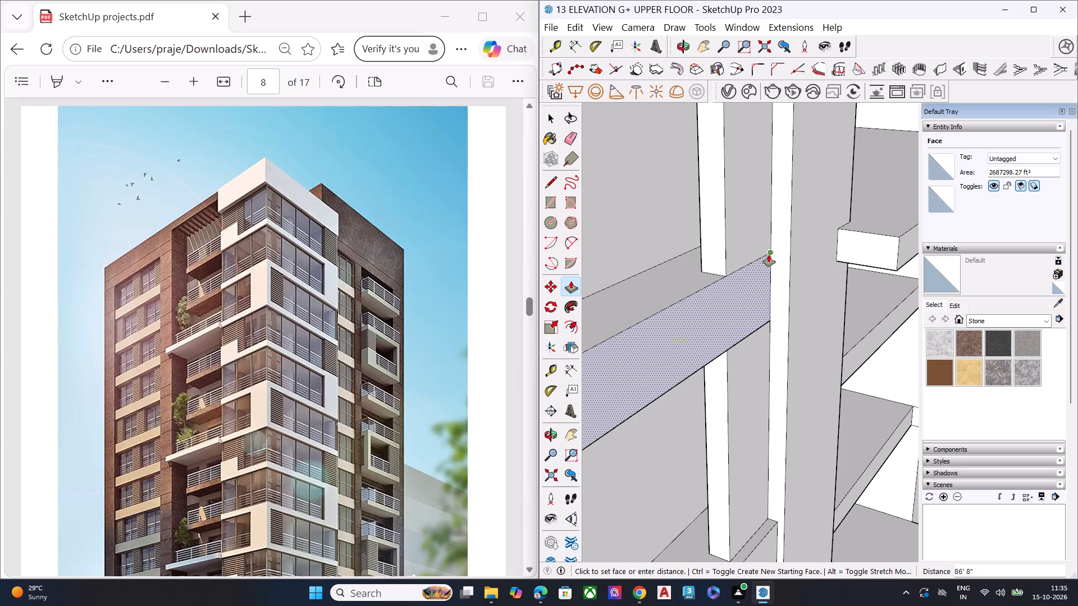
click(769, 255)
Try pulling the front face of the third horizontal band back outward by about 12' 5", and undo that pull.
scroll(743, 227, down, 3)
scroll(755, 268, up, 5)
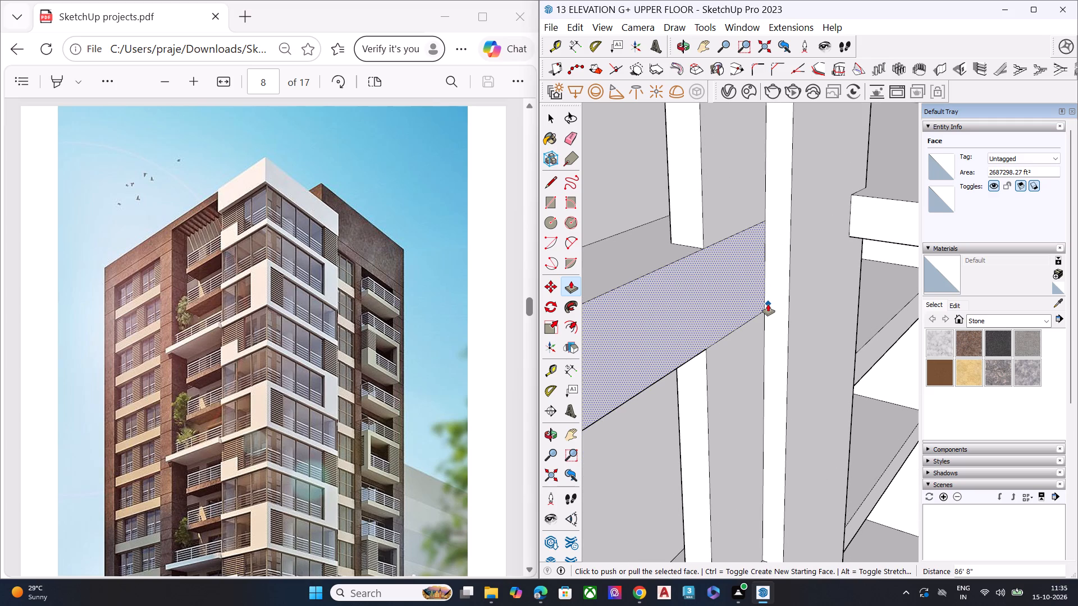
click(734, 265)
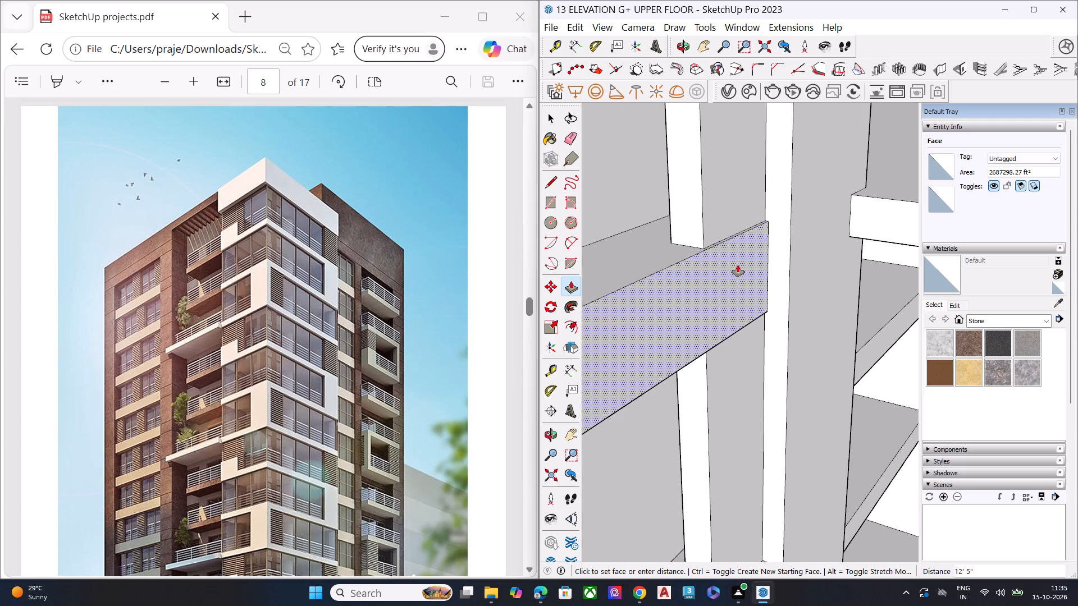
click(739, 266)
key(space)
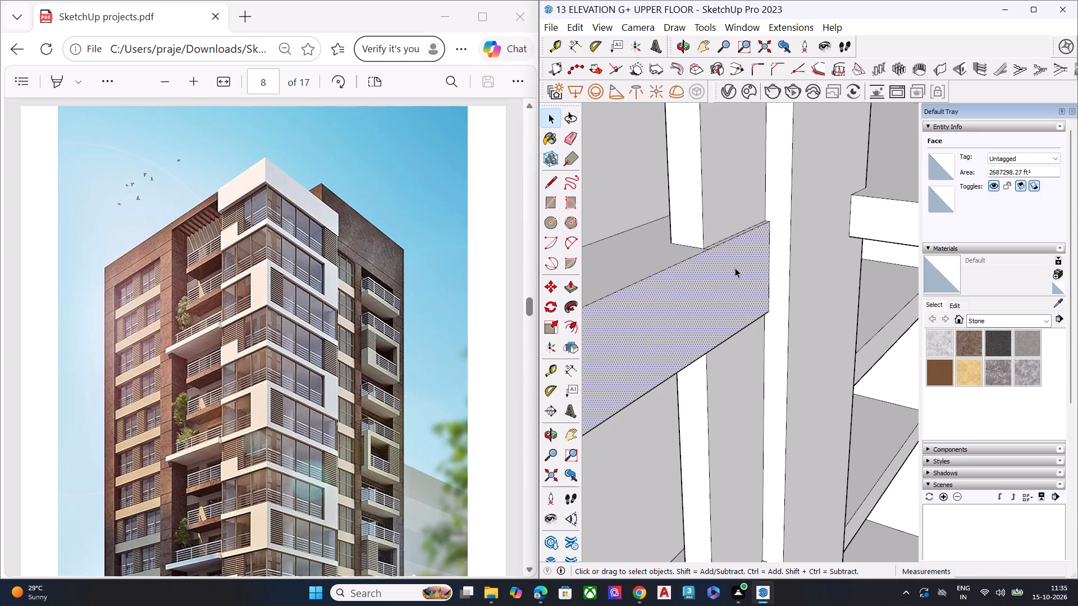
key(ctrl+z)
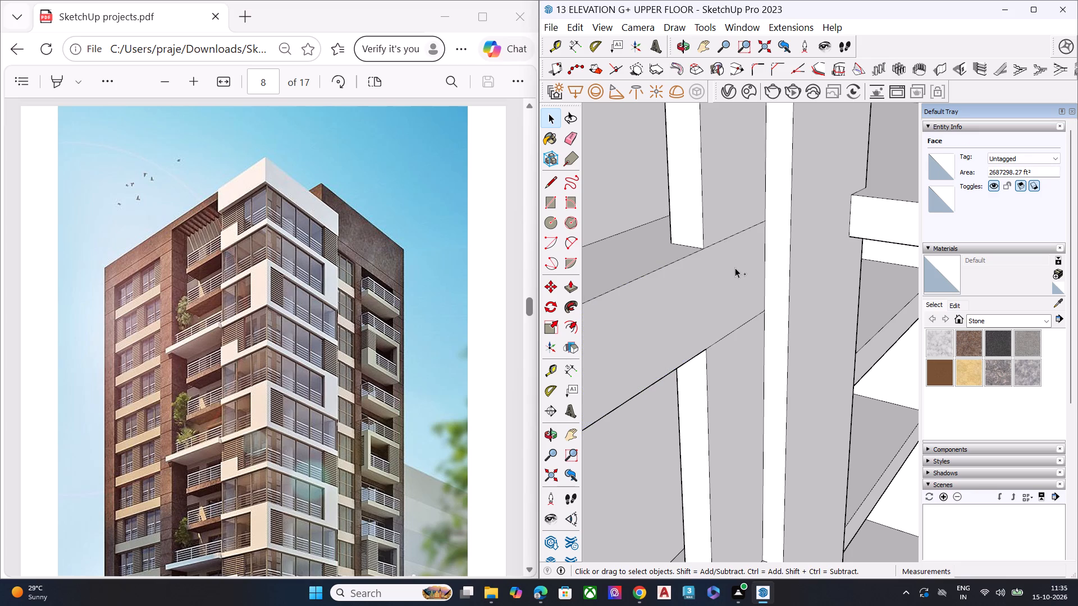
Undo the earlier 86' 8" push on the third horizontal band and push its front face inward by about 49' instead.
key(ctrl+z)
click(747, 269)
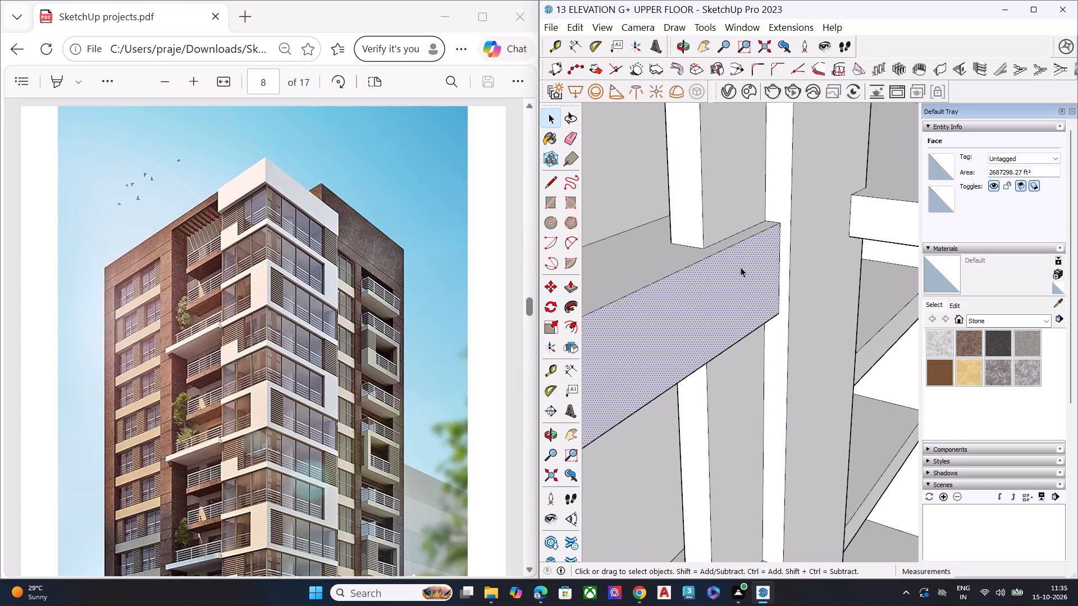
key(p)
click(781, 224)
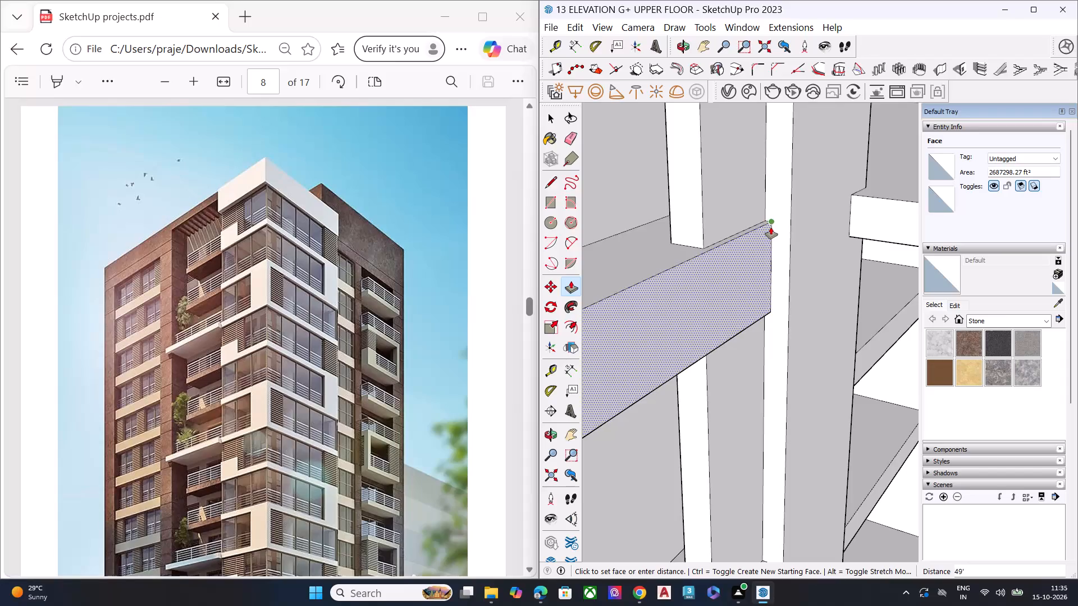
click(769, 227)
key(space)
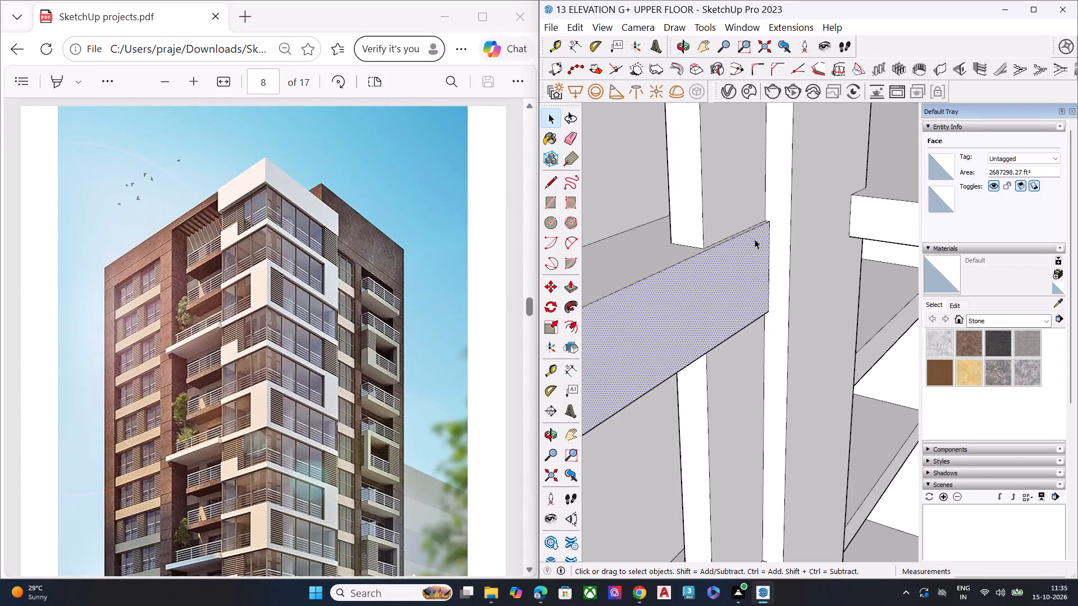
Push the front face of the fourth horizontal band from the base inward by the same distance as the third band.
scroll(744, 246, down, 8)
middle_drag(738, 251, 756, 346)
middle_click(754, 346)
scroll(748, 250, down, 6)
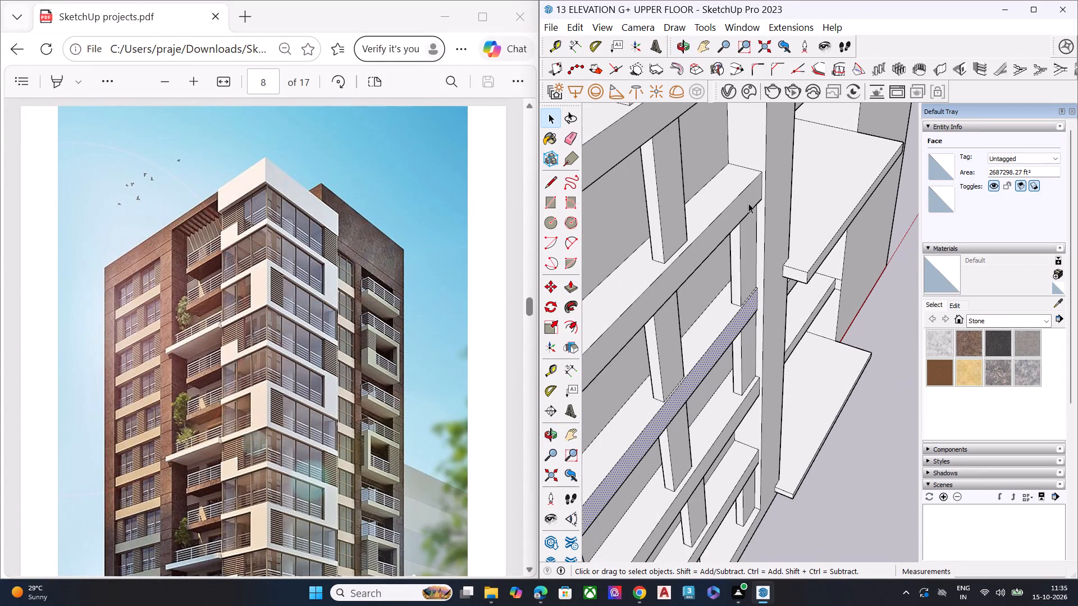
click(753, 195)
key(p)
double_click(753, 195)
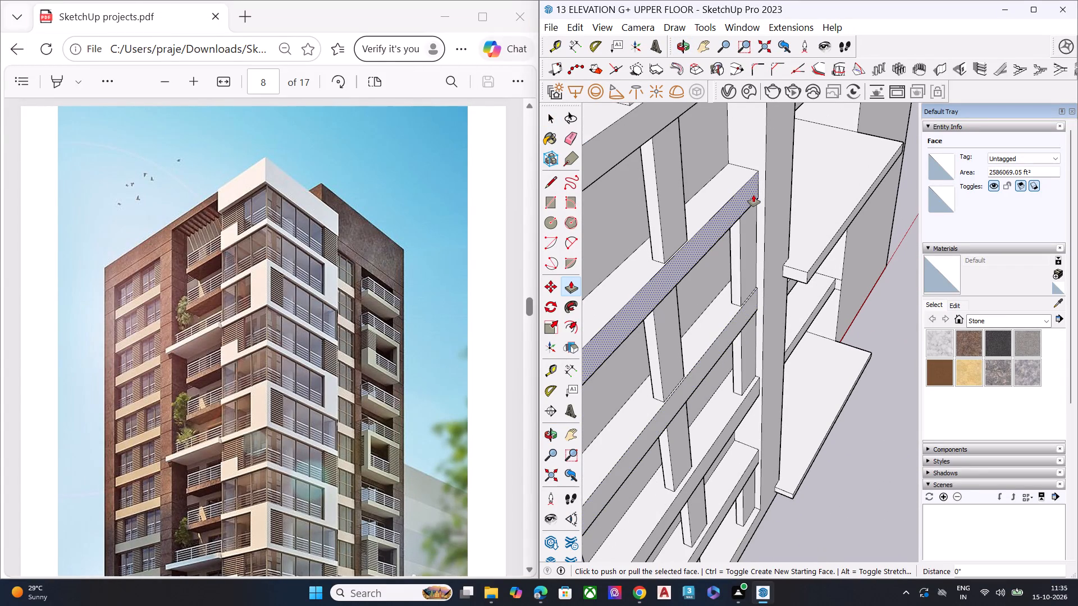
Push the front face of the second horizontal band above the window strip's base inward by the same distance.
scroll(739, 230, down, 8)
middle_drag(724, 372, 739, 313)
scroll(739, 313, up, 2)
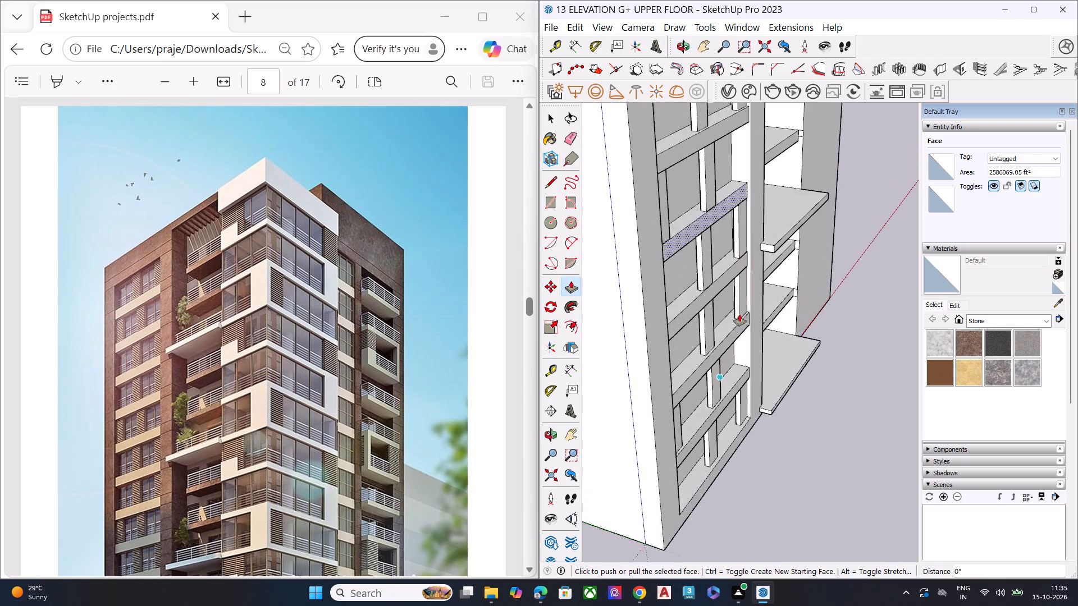
scroll(739, 314, up, 7)
key(space)
click(740, 336)
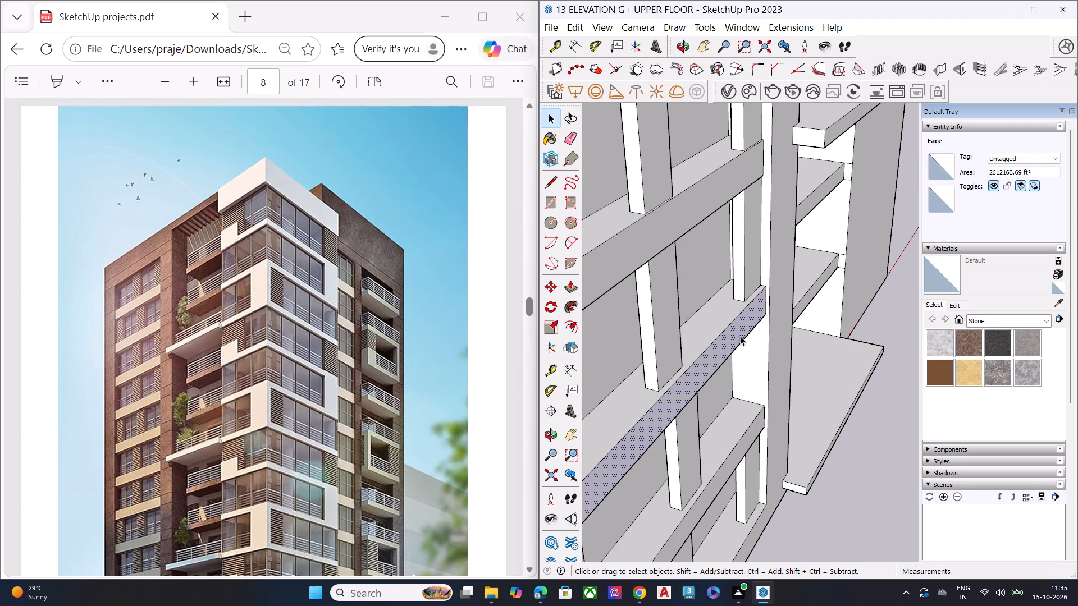
key(p)
double_click(740, 336)
Push the front face of the lowest horizontal band above the window strip's base inward by the same distance.
scroll(730, 256, down, 7)
scroll(728, 380, down, 1)
scroll(726, 389, up, 3)
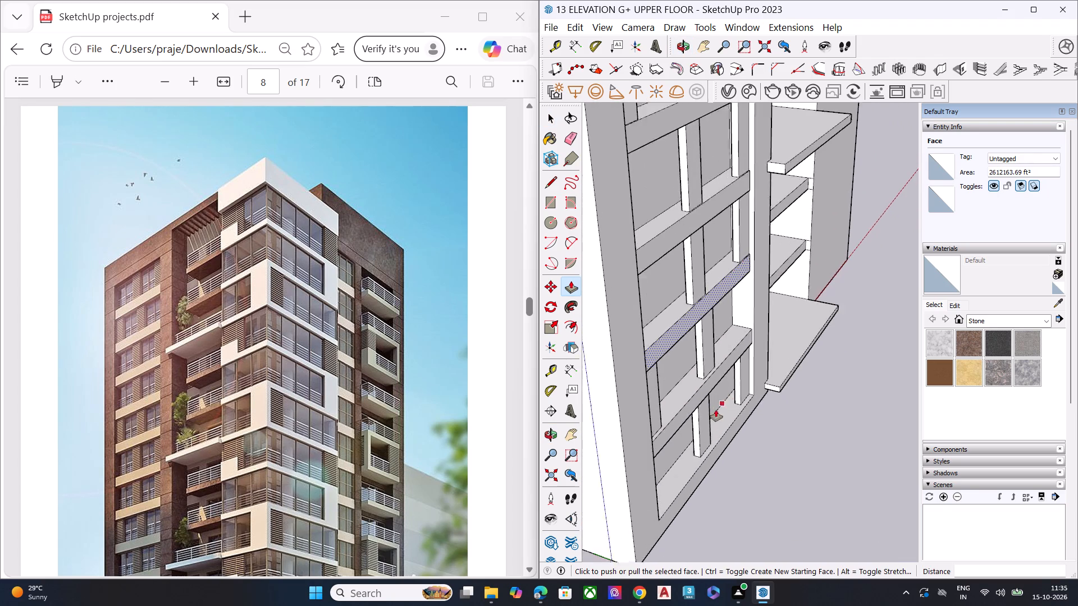
scroll(716, 410, up, 9)
key(space)
click(698, 333)
key(p)
double_click(698, 333)
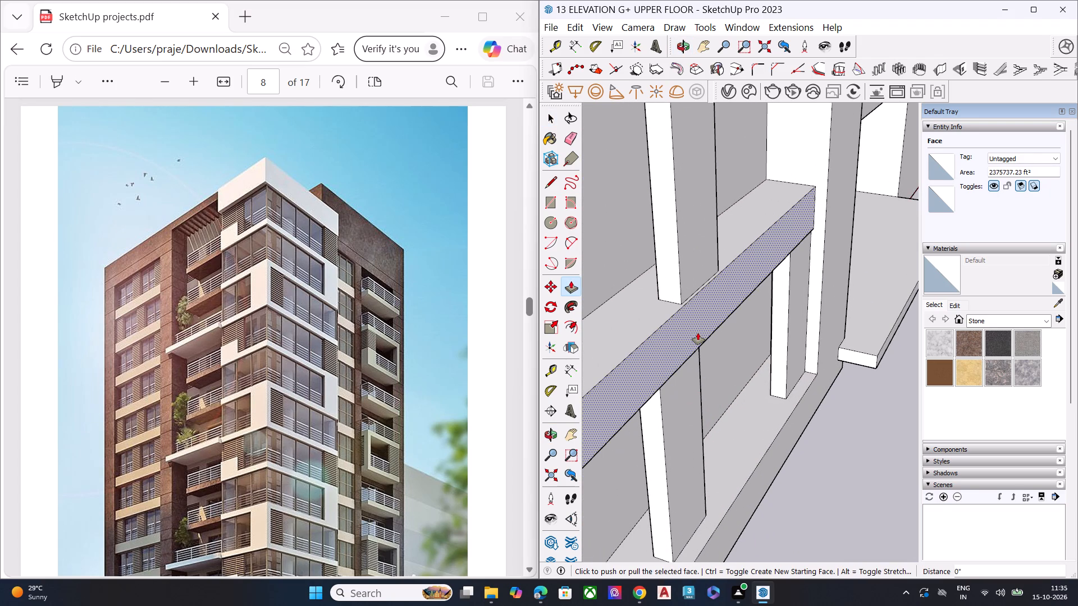
Push the front face of the fifth horizontal band above the window strip's base inward by the same distance.
scroll(698, 300, down, 8)
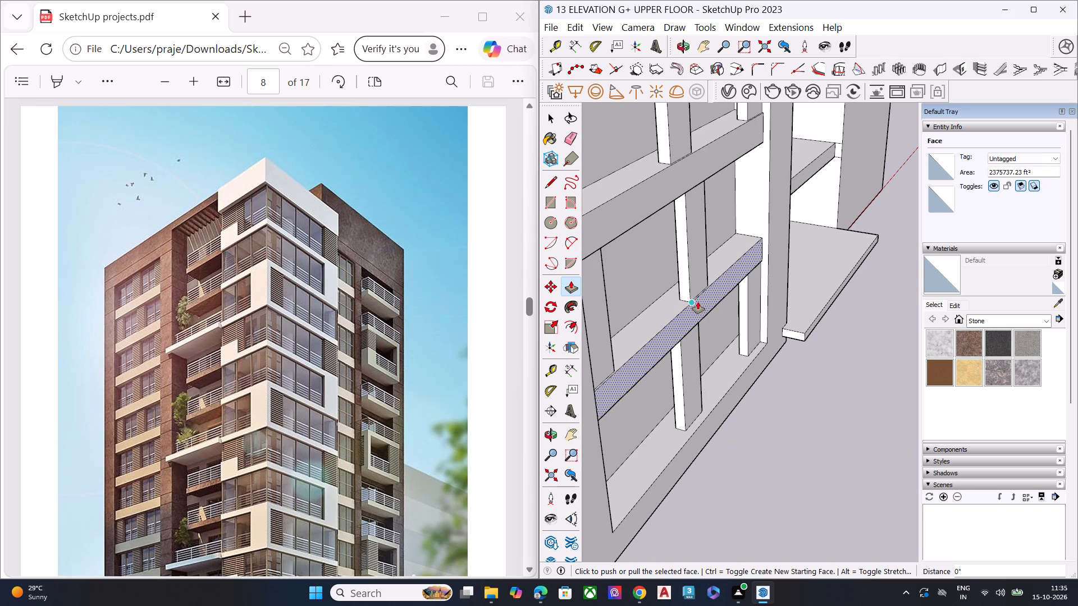
scroll(210, 342, down, 3)
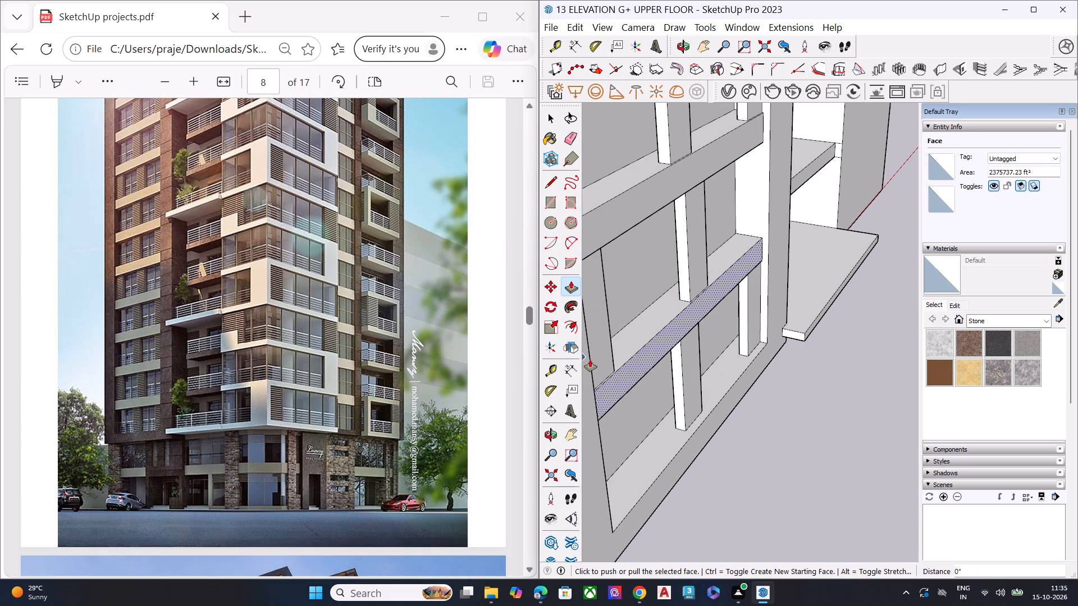
scroll(756, 364, up, 3)
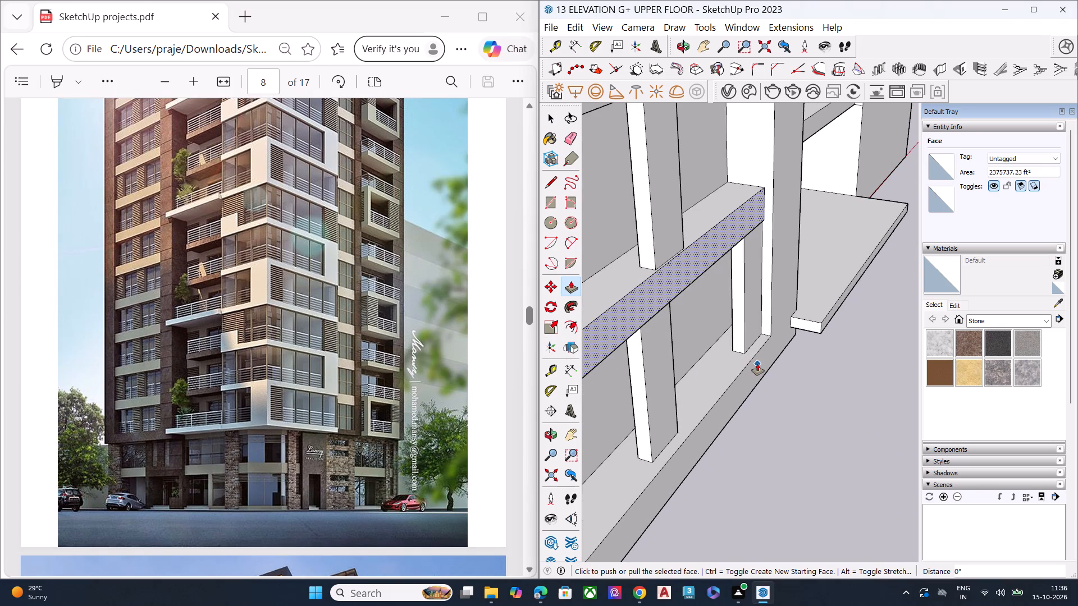
scroll(752, 368, down, 9)
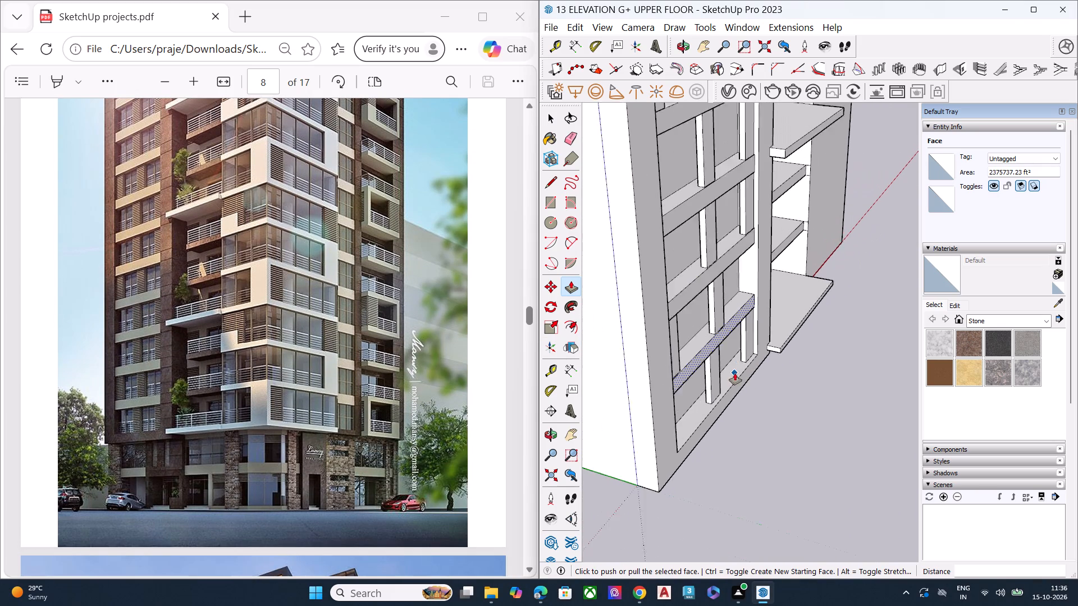
scroll(735, 373, down, 4)
scroll(737, 170, up, 13)
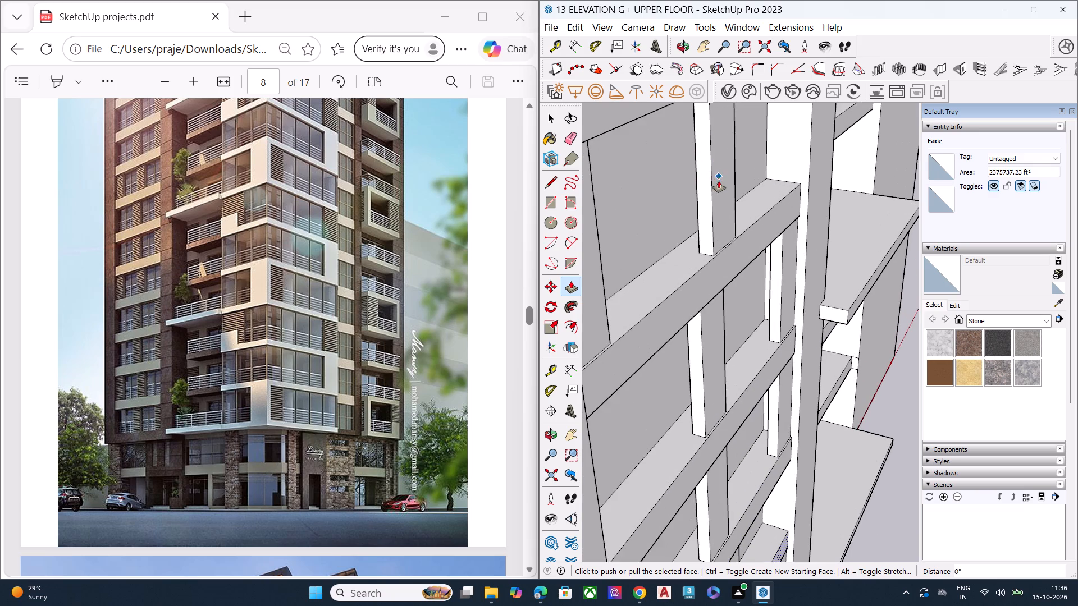
scroll(725, 226, down, 8)
scroll(734, 144, up, 9)
scroll(715, 146, down, 1)
scroll(715, 146, up, 2)
scroll(717, 210, down, 1)
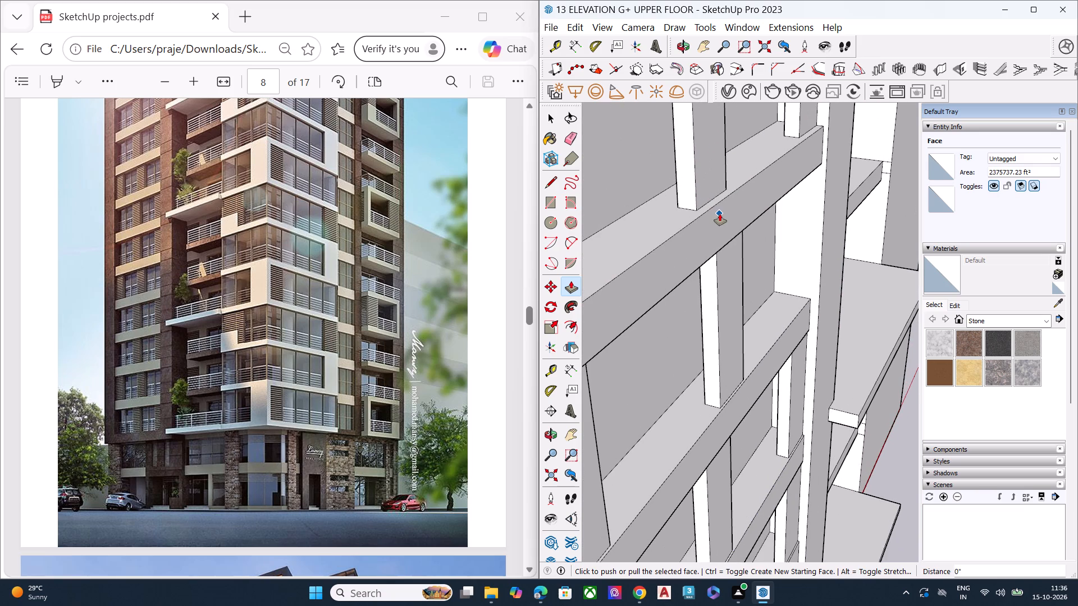
key(space)
click(720, 214)
key(p)
double_click(720, 214)
Push the front face of the sixth horizontal band above the window strip's base inward by the same distance.
scroll(720, 214, down, 4)
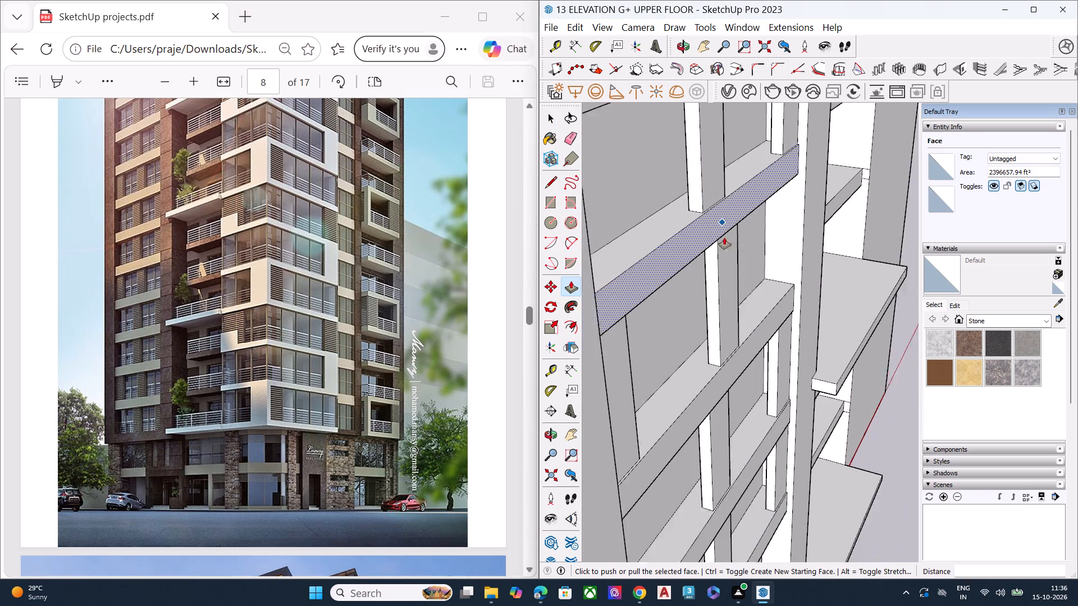
scroll(724, 237, down, 7)
scroll(728, 247, up, 1)
scroll(728, 248, down, 4)
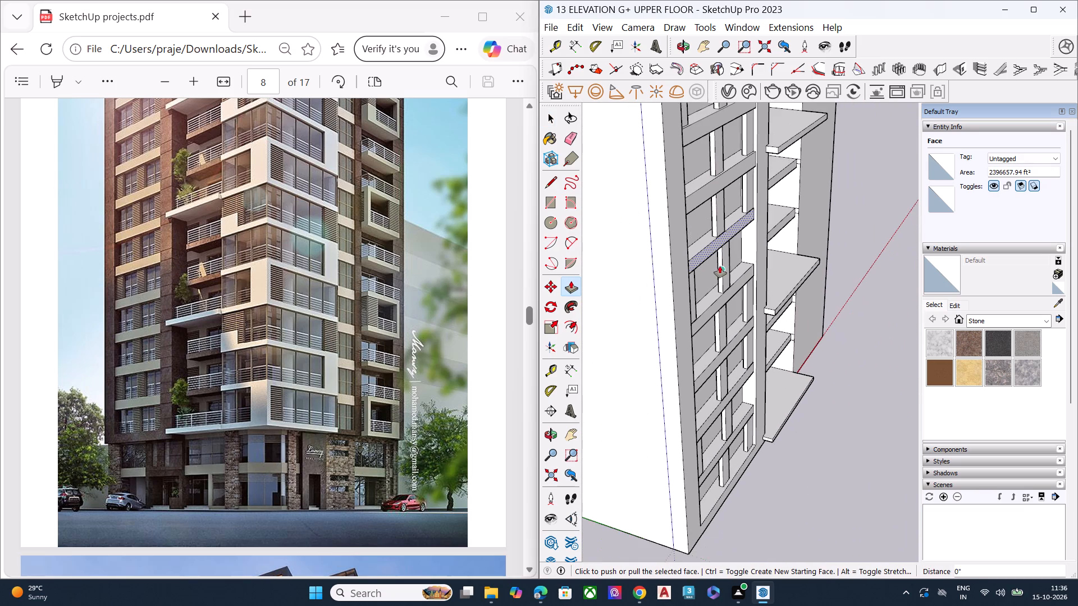
middle_drag(722, 261, 692, 249)
scroll(727, 150, up, 5)
scroll(730, 140, down, 1)
scroll(730, 140, up, 1)
scroll(730, 140, down, 2)
scroll(730, 140, up, 2)
scroll(730, 200, up, 1)
middle_drag(730, 203, 735, 283)
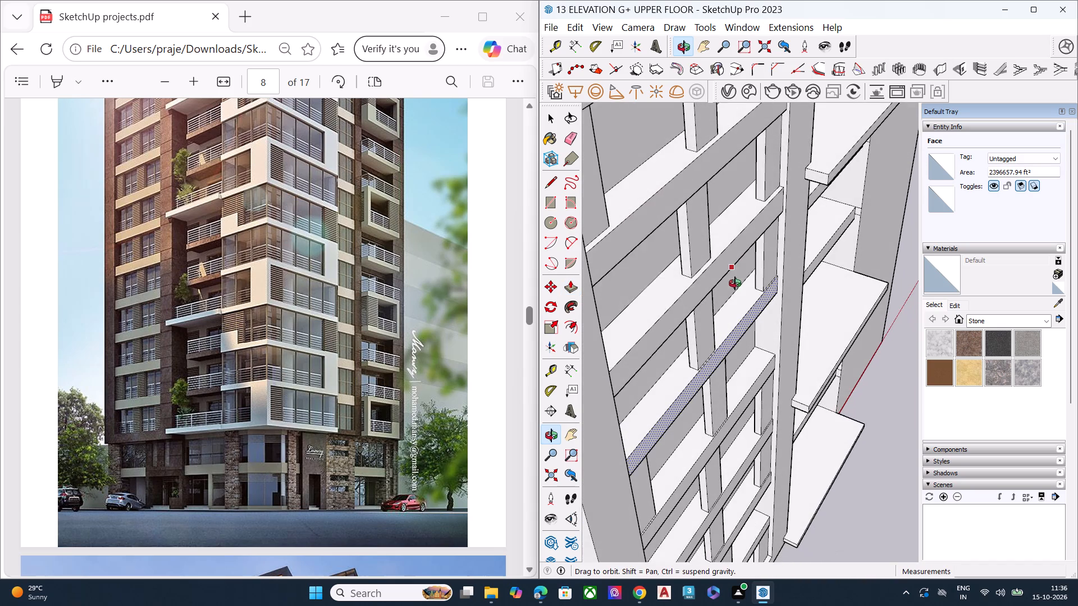
middle_drag(735, 283, 735, 296)
scroll(737, 265, up, 4)
key(space)
click(744, 256)
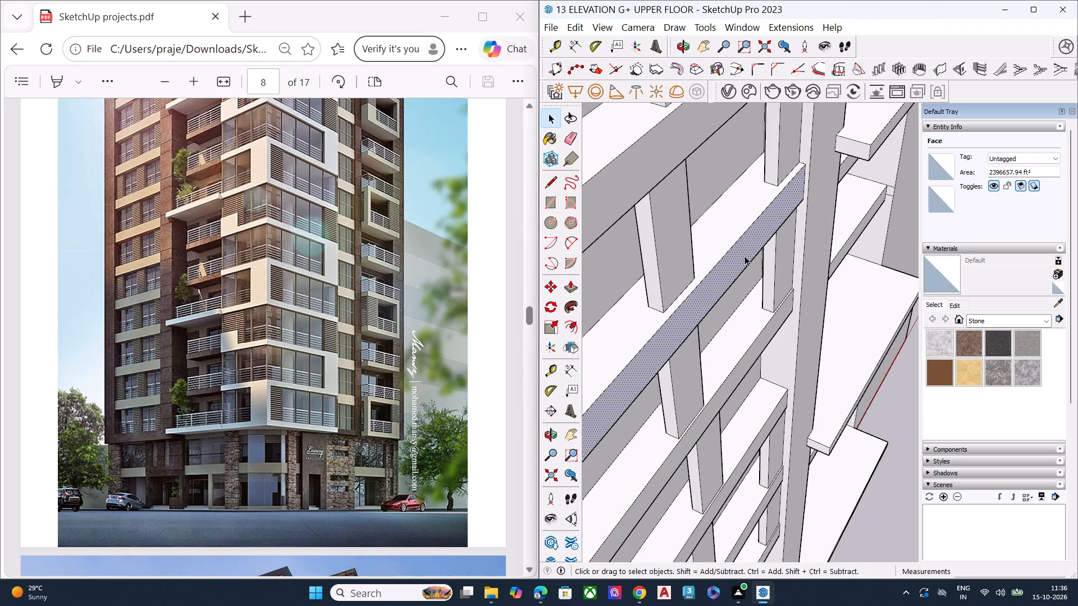
key(p)
double_click(744, 256)
Push the front face of the seventh horizontal band above the window strip's base inward by the same distance.
scroll(745, 259, down, 13)
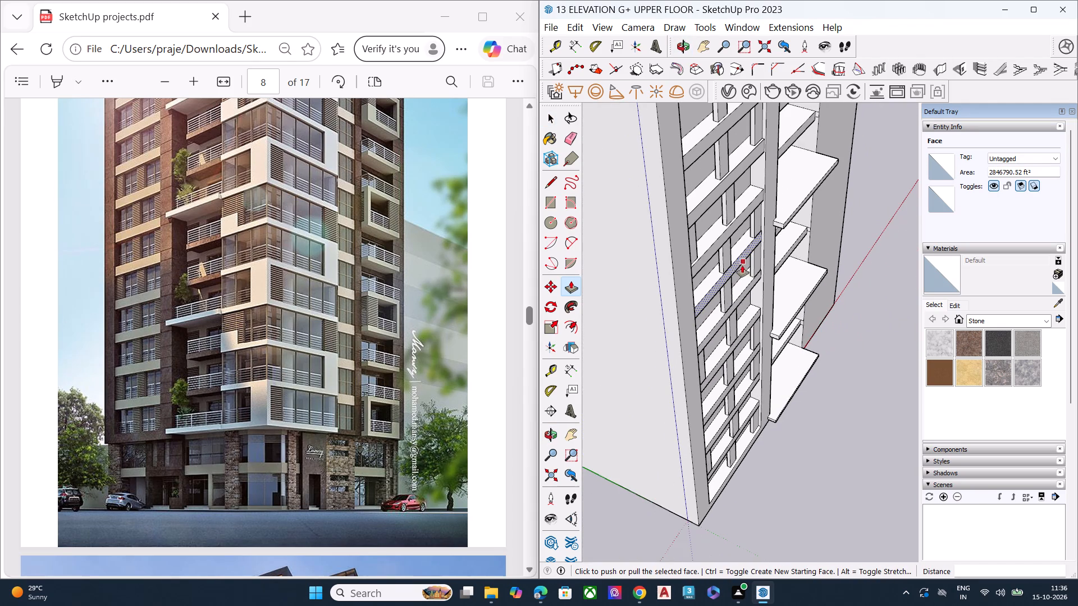
key(space)
scroll(729, 153, up, 6)
click(742, 189)
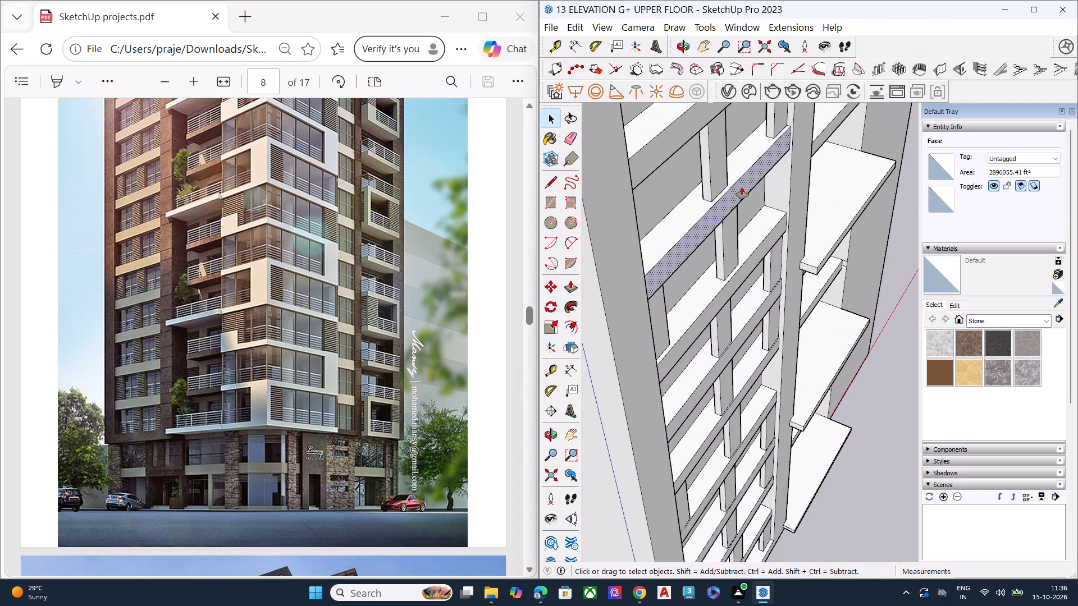
key(p)
double_click(742, 187)
Push the front face of the eighth horizontal band above the window strip's base inward by the same distance.
scroll(741, 204, down, 6)
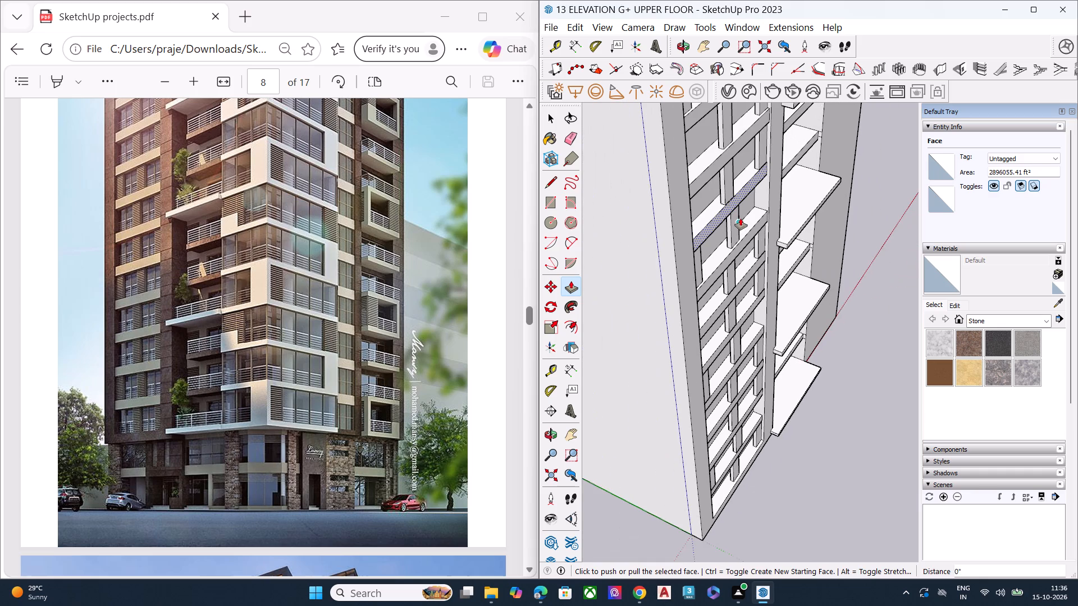
middle_click(741, 222)
scroll(729, 130, up, 2)
scroll(730, 128, down, 1)
scroll(730, 128, up, 5)
scroll(743, 147, down, 4)
scroll(743, 147, up, 4)
key(space)
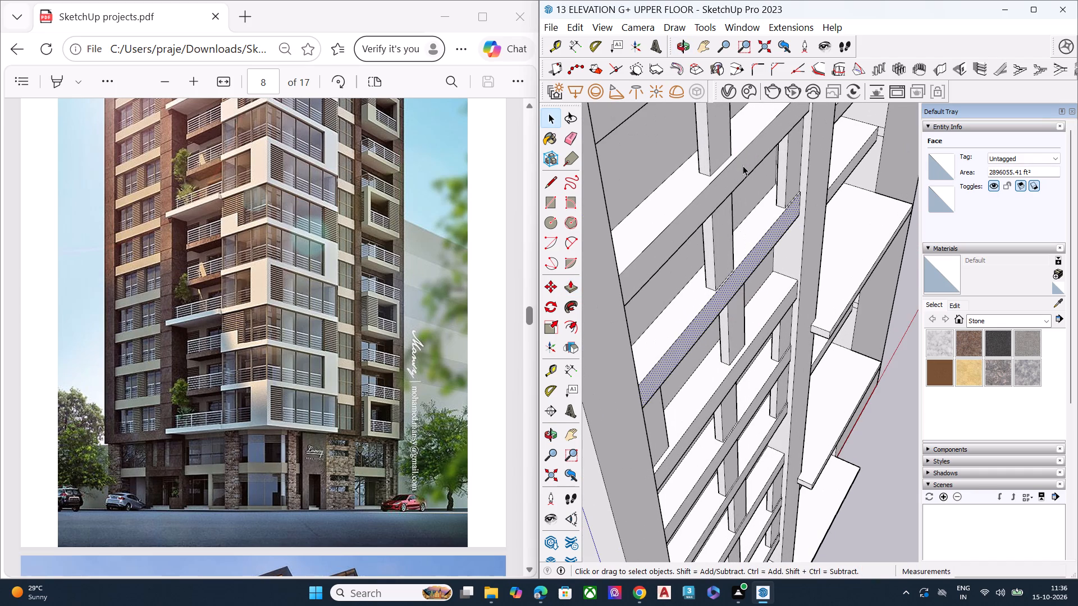
click(743, 166)
key(p)
double_click(743, 166)
Push the front face of the topmost horizontal band in the window strip inward by the same distance.
scroll(743, 170, down, 7)
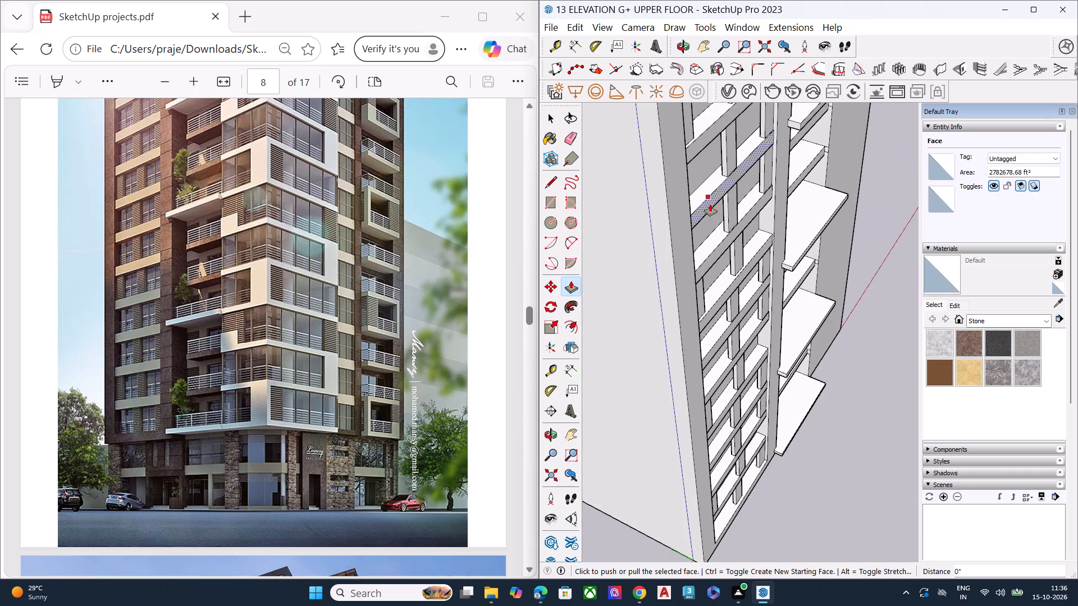
scroll(710, 204, down, 2)
scroll(710, 212, up, 1)
scroll(710, 213, down, 7)
scroll(724, 112, up, 11)
scroll(720, 157, up, 3)
scroll(721, 160, down, 1)
scroll(721, 160, up, 7)
key(space)
click(726, 169)
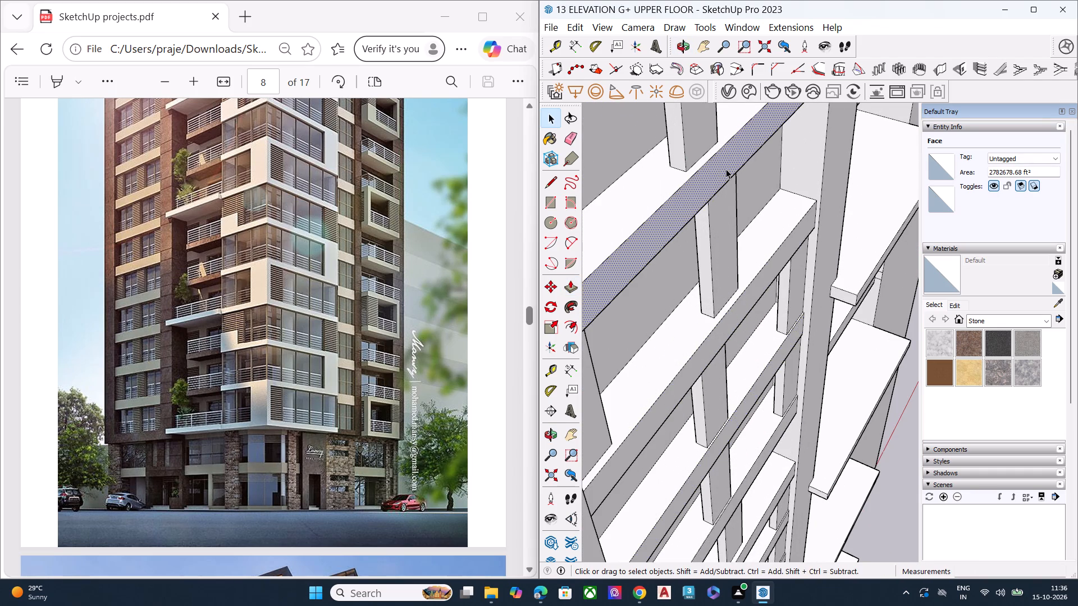
key(p)
double_click(725, 169)
Push the front face of the horizontal band just below the topmost one inward by the same distance.
key(space)
click(761, 278)
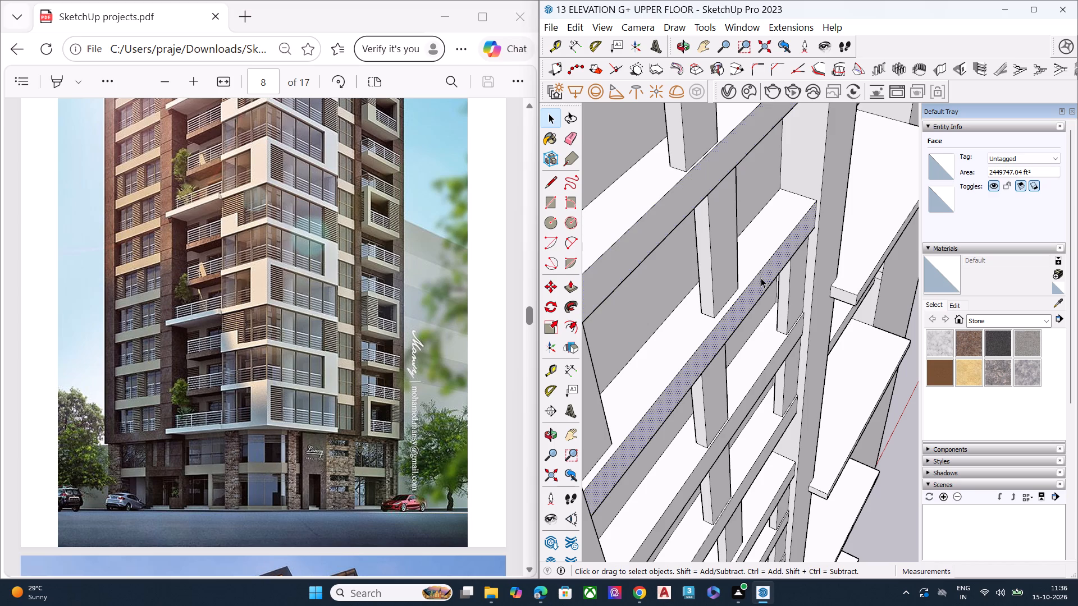
key(p)
double_click(761, 278)
Examine the whole window strip from the side and from the front to check that every horizontal band is recessed evenly.
scroll(730, 173, down, 8)
scroll(675, 223, down, 3)
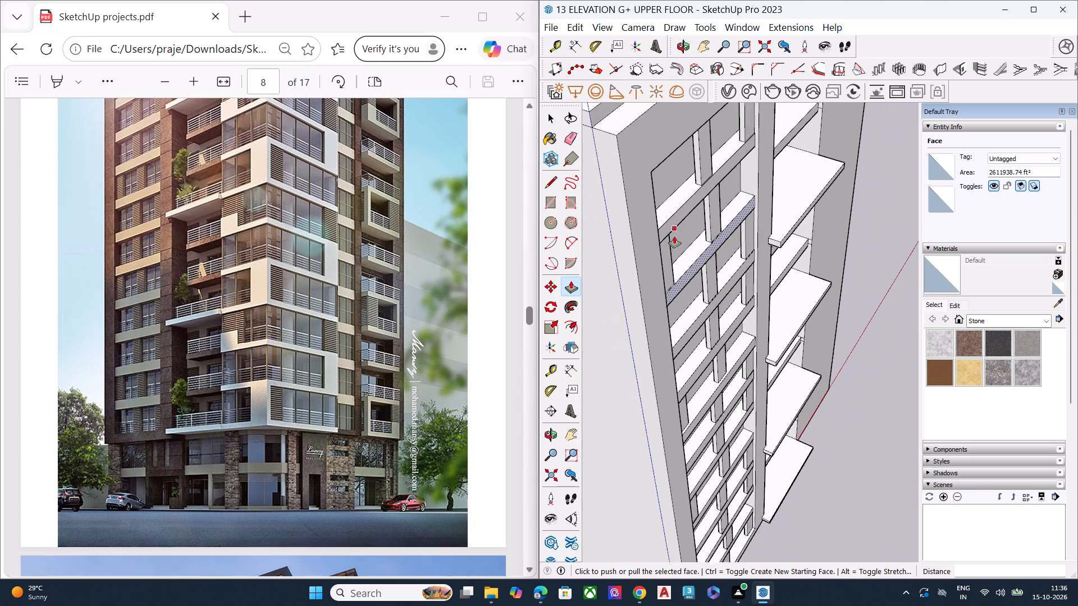
scroll(674, 236, down, 5)
scroll(713, 425, up, 1)
scroll(713, 425, down, 1)
scroll(713, 425, up, 2)
scroll(716, 428, down, 1)
scroll(718, 429, up, 9)
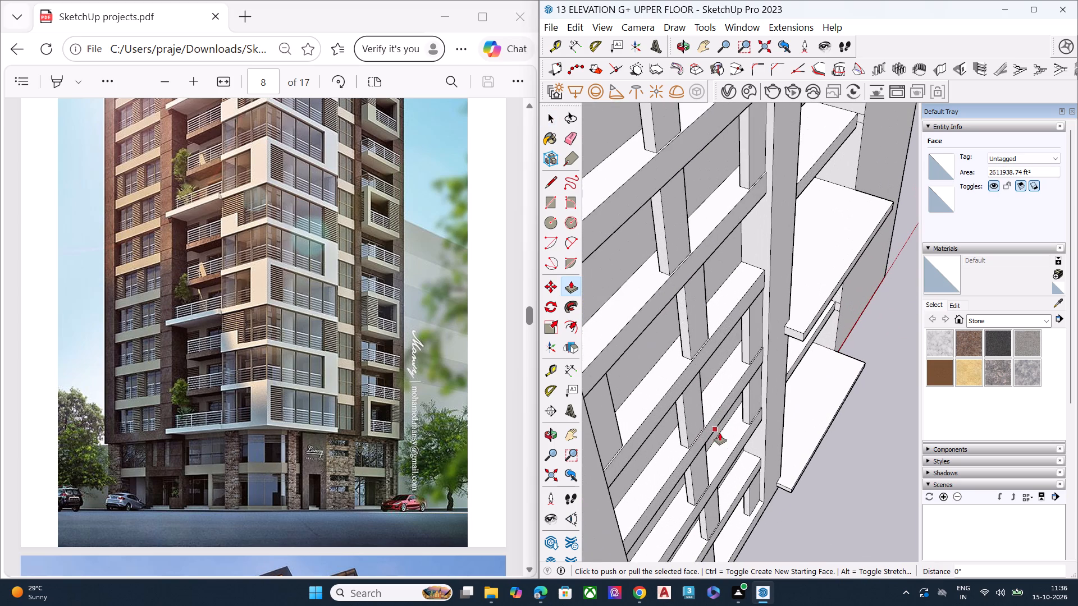
scroll(707, 306, down, 7)
scroll(716, 461, up, 8)
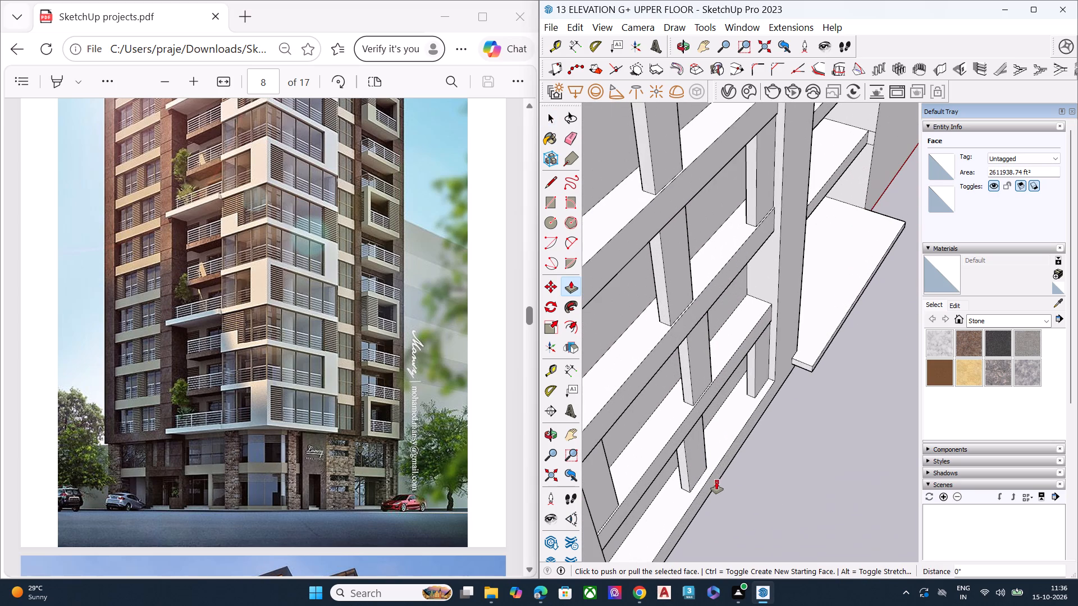
scroll(713, 430, down, 5)
scroll(611, 332, up, 2)
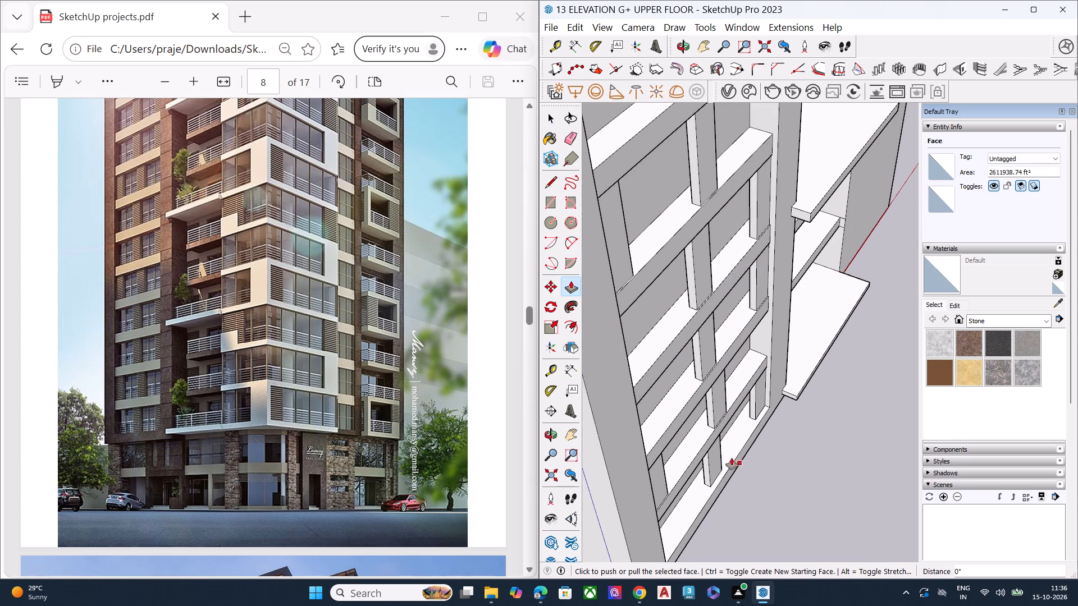
scroll(712, 378, down, 4)
scroll(721, 390, up, 1)
scroll(726, 396, down, 2)
middle_drag(743, 415, 574, 328)
scroll(584, 323, up, 1)
scroll(760, 338, down, 4)
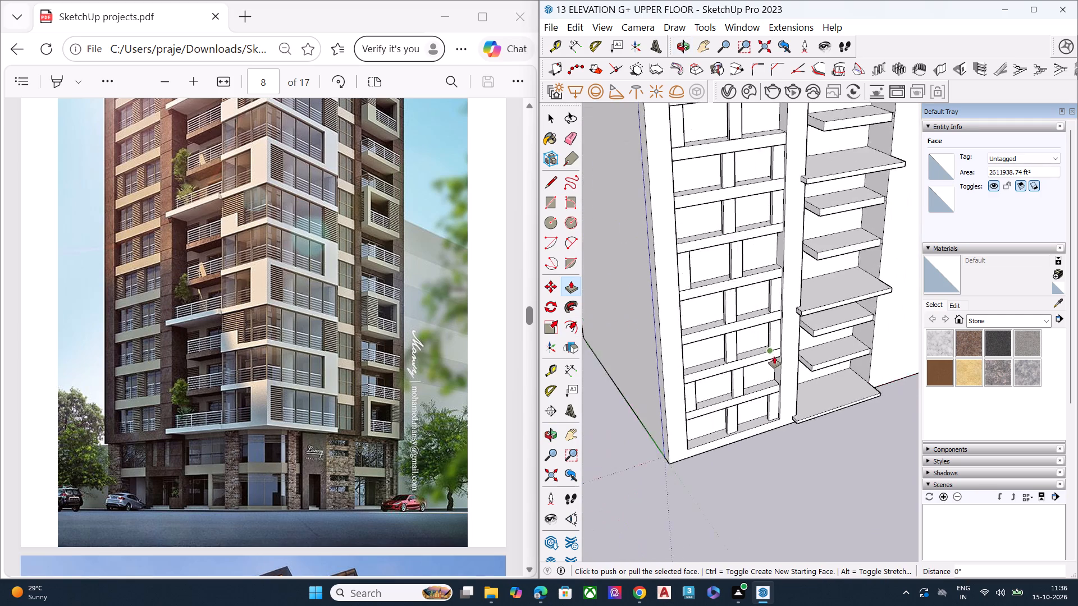
Examine the recessed window strip and the adjoining balcony slabs from several angles, comparing them with the reference rendering.
scroll(774, 356, down, 3)
scroll(775, 393, up, 1)
middle_drag(770, 391, 565, 209)
middle_drag(806, 365, 720, 374)
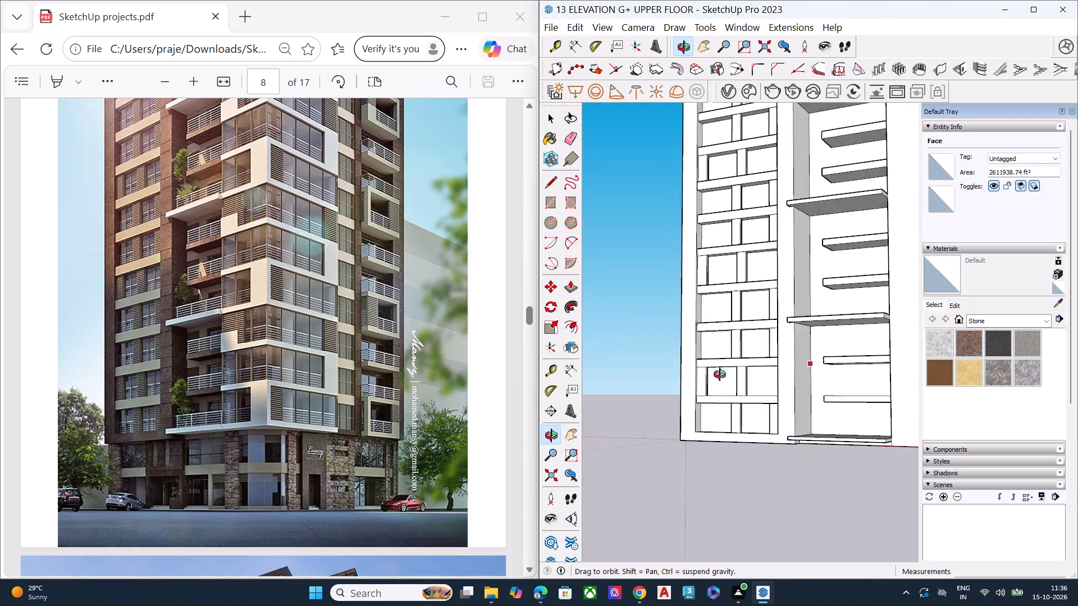
middle_drag(720, 374, 666, 394)
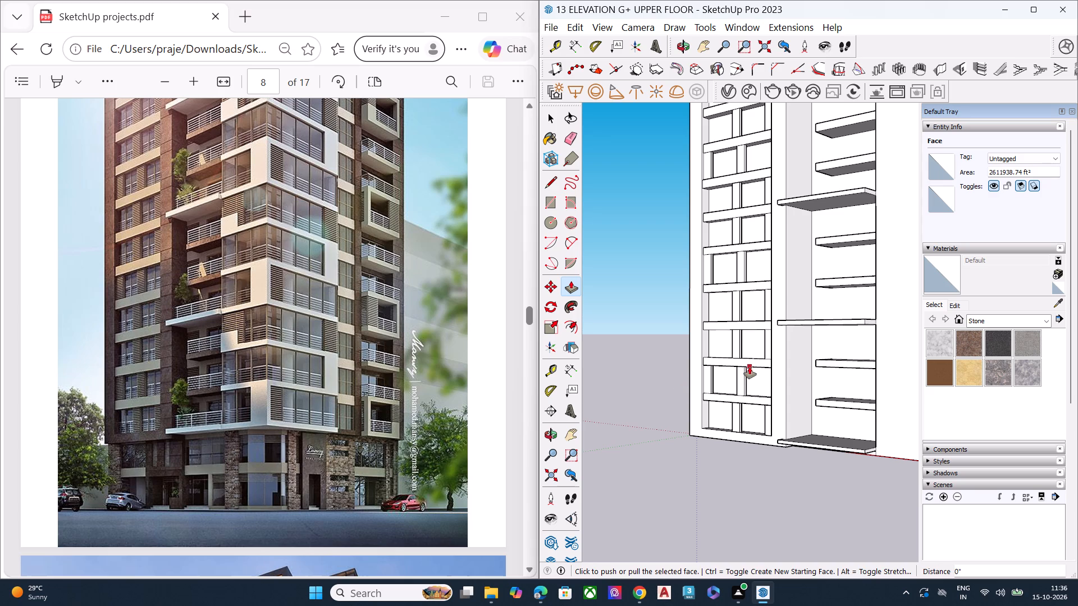
middle_drag(890, 377, 730, 419)
scroll(773, 360, up, 5)
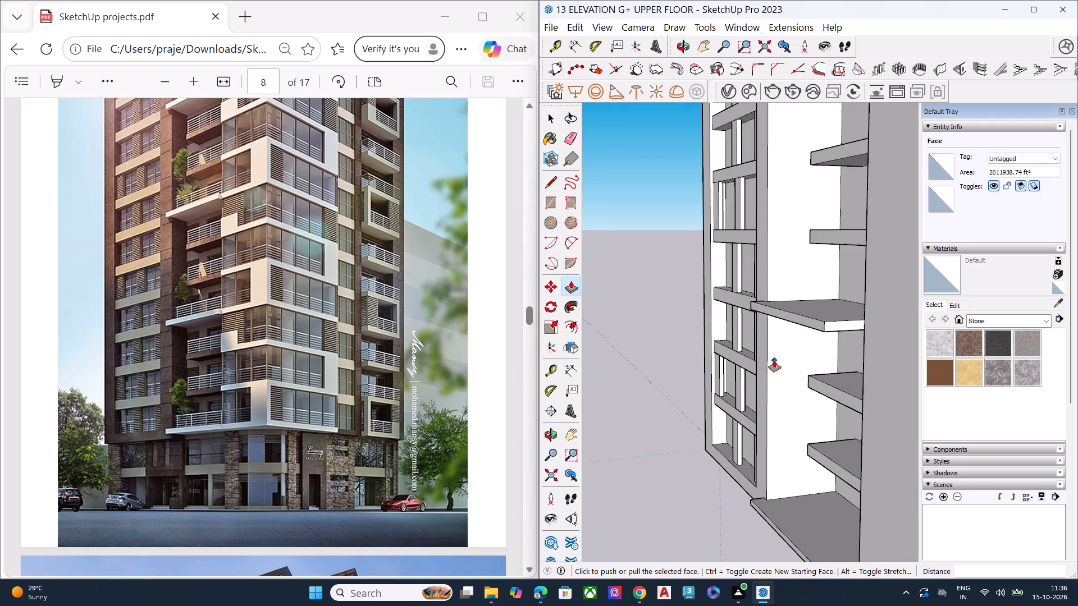
scroll(765, 372, up, 1)
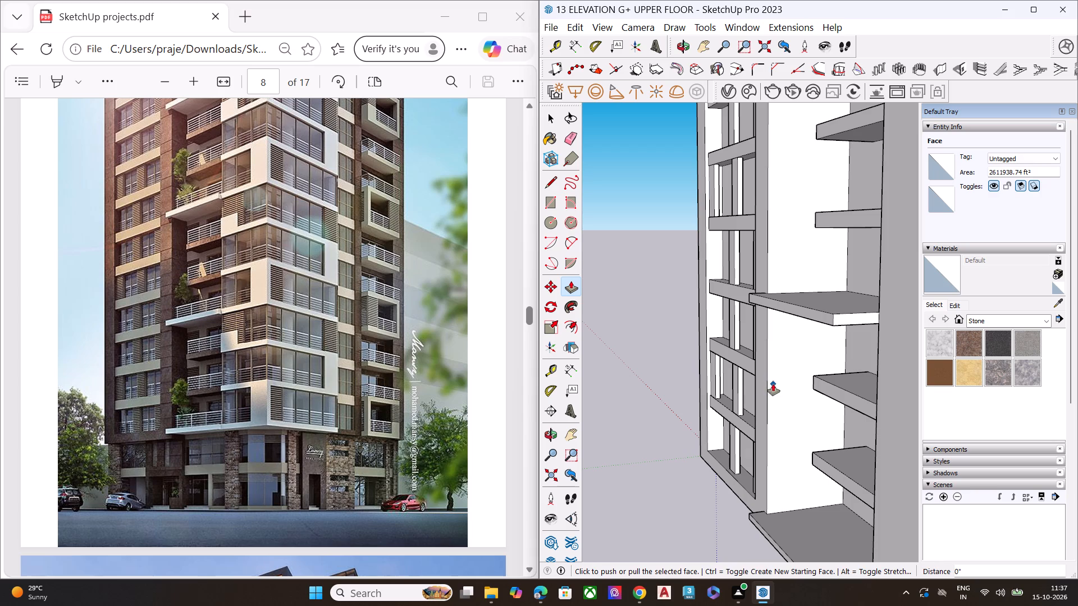
scroll(584, 377, down, 6)
middle_drag(651, 452, 772, 432)
scroll(656, 451, down, 1)
scroll(353, 405, up, 2)
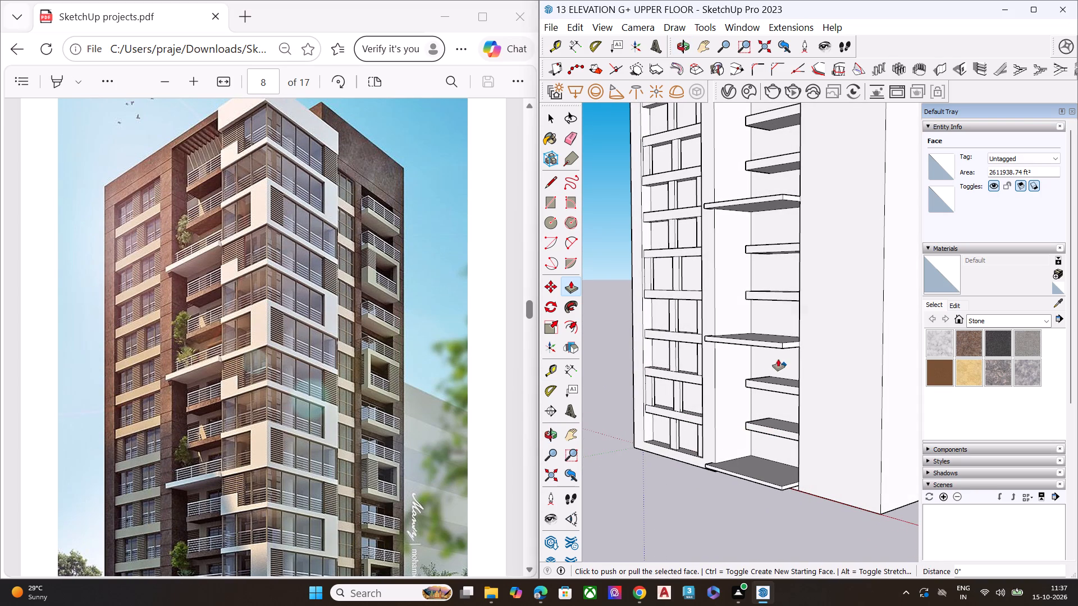
scroll(749, 359, down, 9)
Pull the tower's large side wall face, next to the blank front panel, outward by about 576' 9".
middle_drag(788, 421, 927, 322)
scroll(773, 227, up, 6)
middle_drag(840, 267, 759, 356)
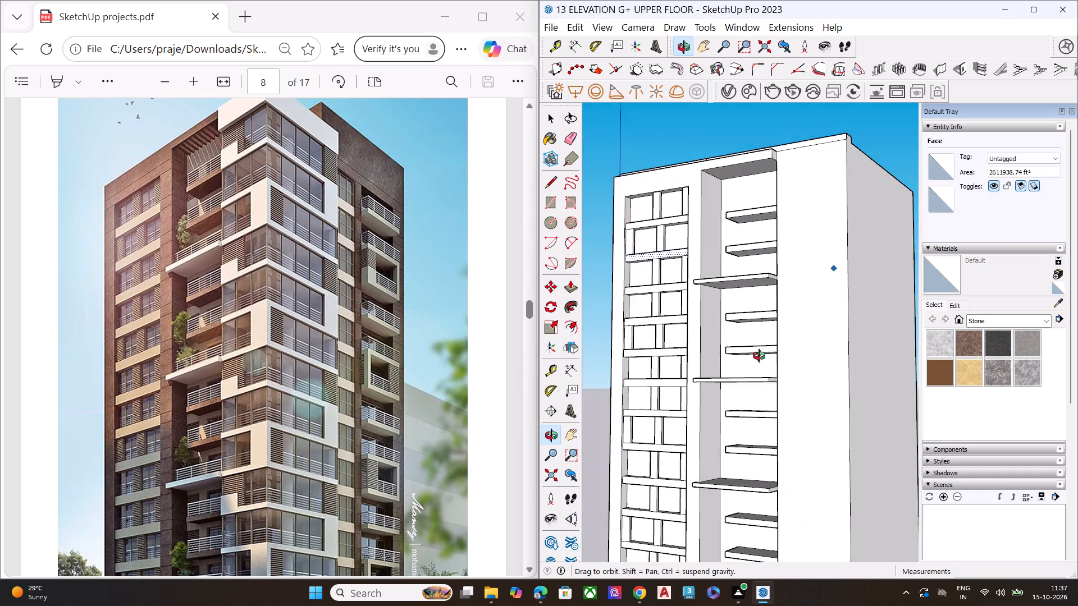
middle_drag(759, 356, 722, 401)
key(space)
click(849, 359)
key(p)
click(849, 357)
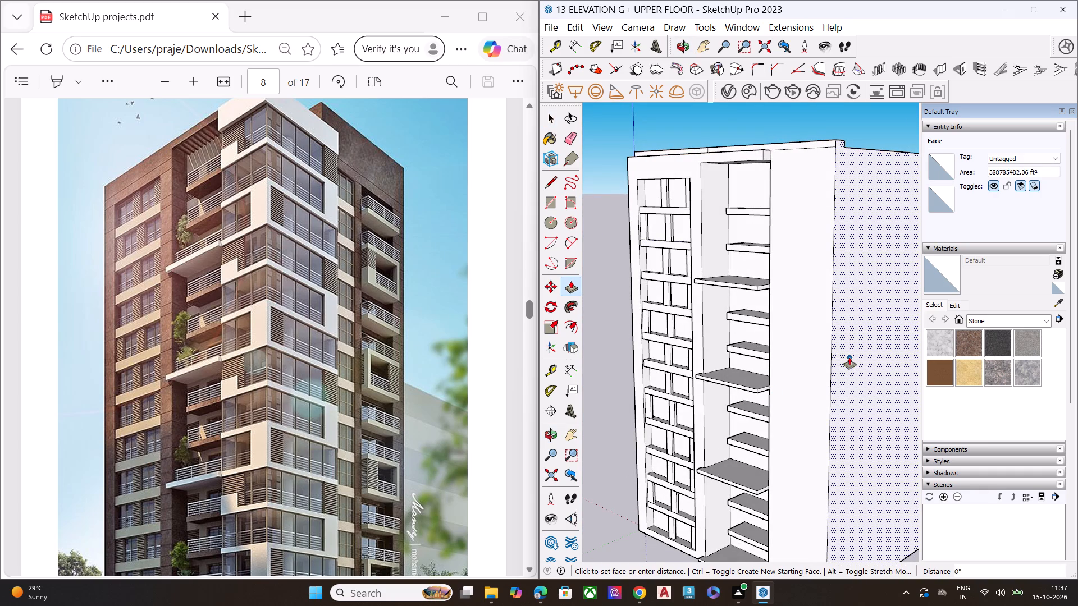
click(857, 360)
key(space)
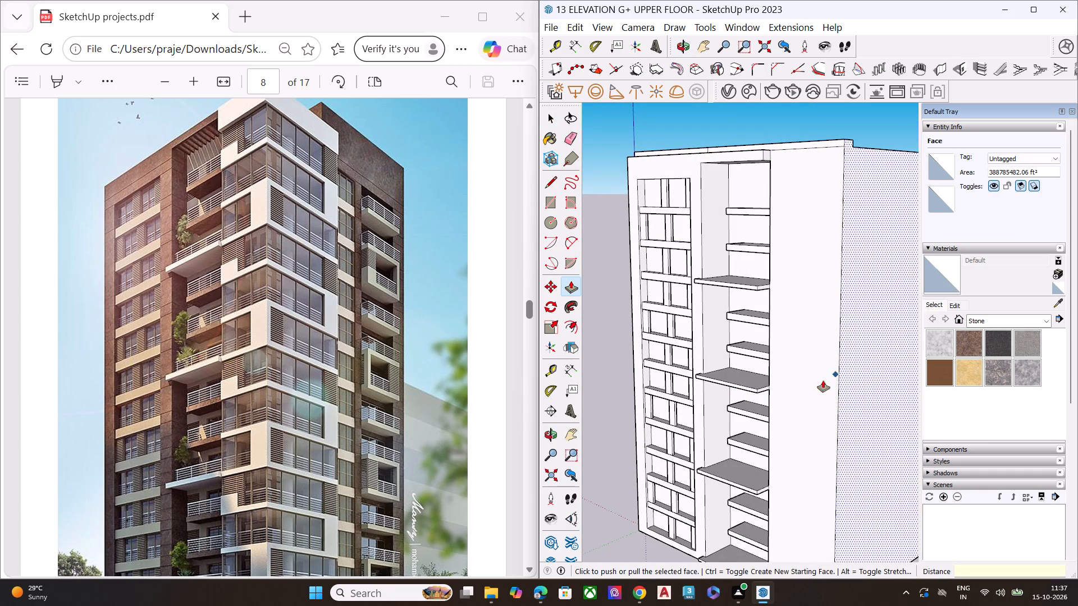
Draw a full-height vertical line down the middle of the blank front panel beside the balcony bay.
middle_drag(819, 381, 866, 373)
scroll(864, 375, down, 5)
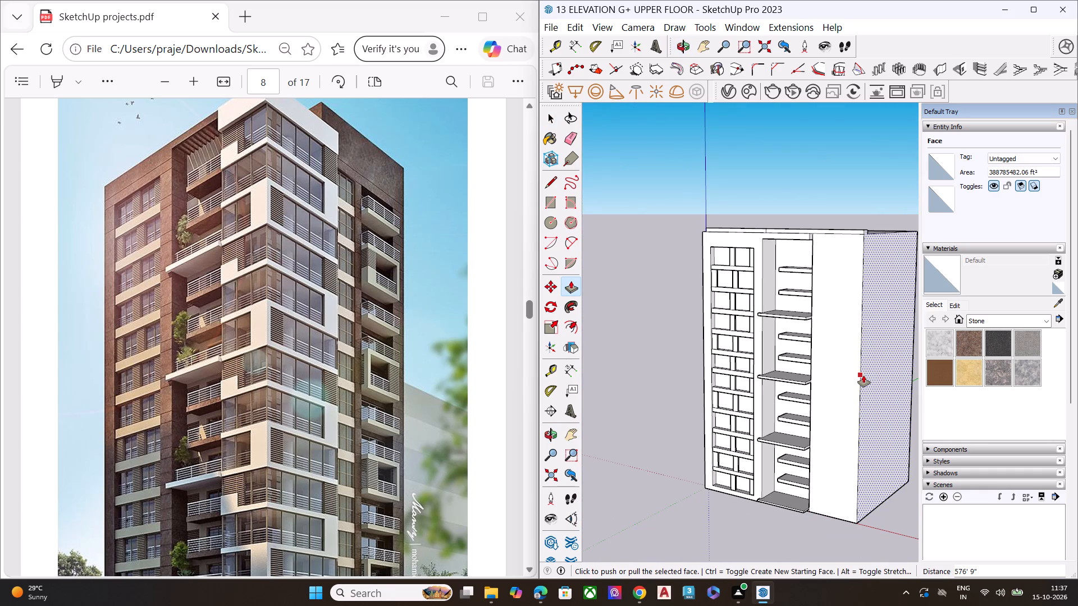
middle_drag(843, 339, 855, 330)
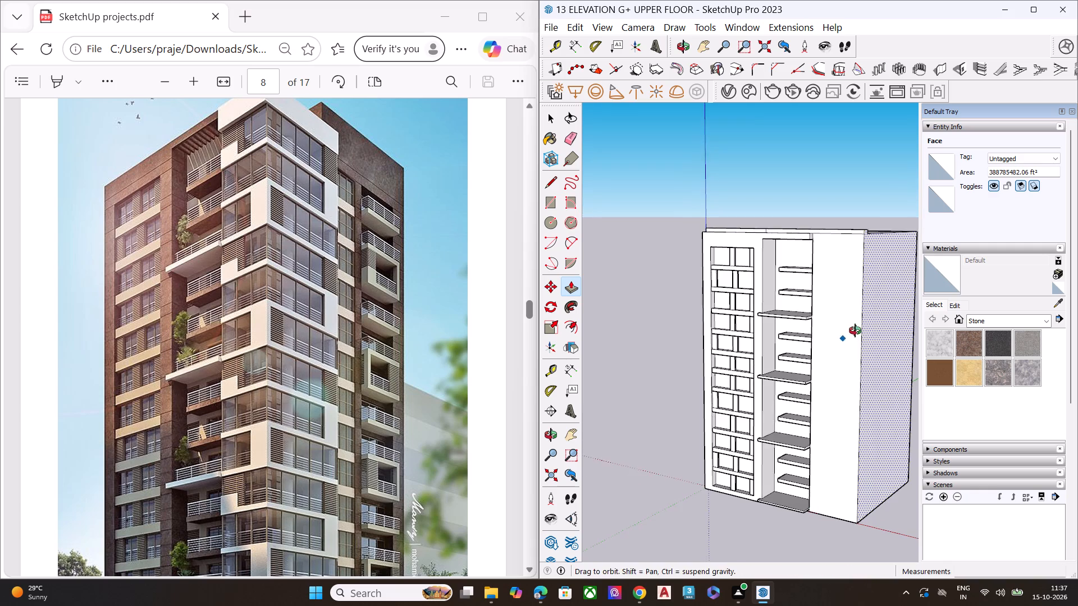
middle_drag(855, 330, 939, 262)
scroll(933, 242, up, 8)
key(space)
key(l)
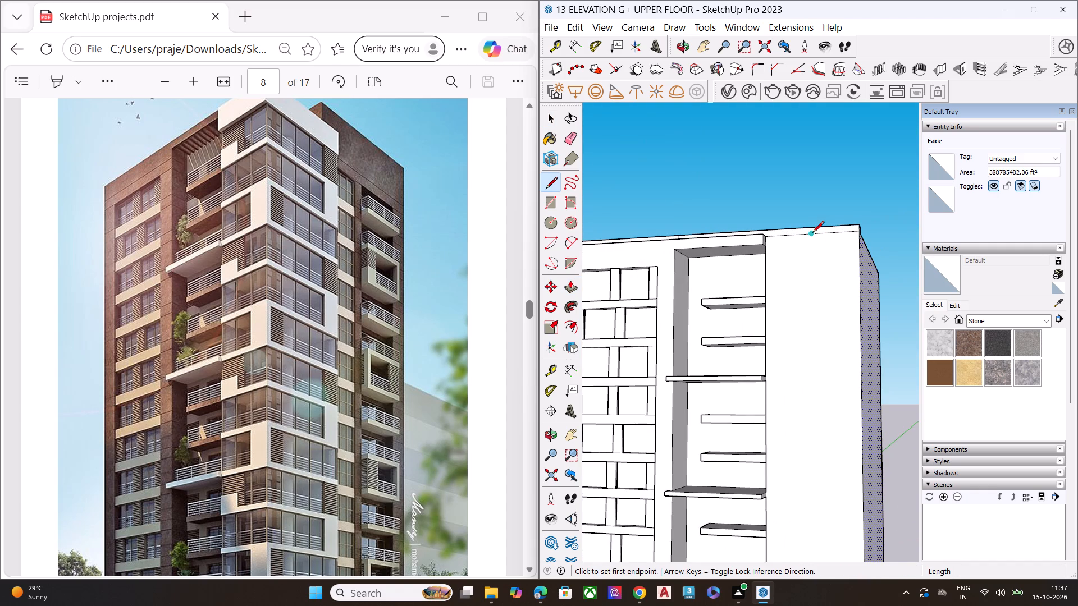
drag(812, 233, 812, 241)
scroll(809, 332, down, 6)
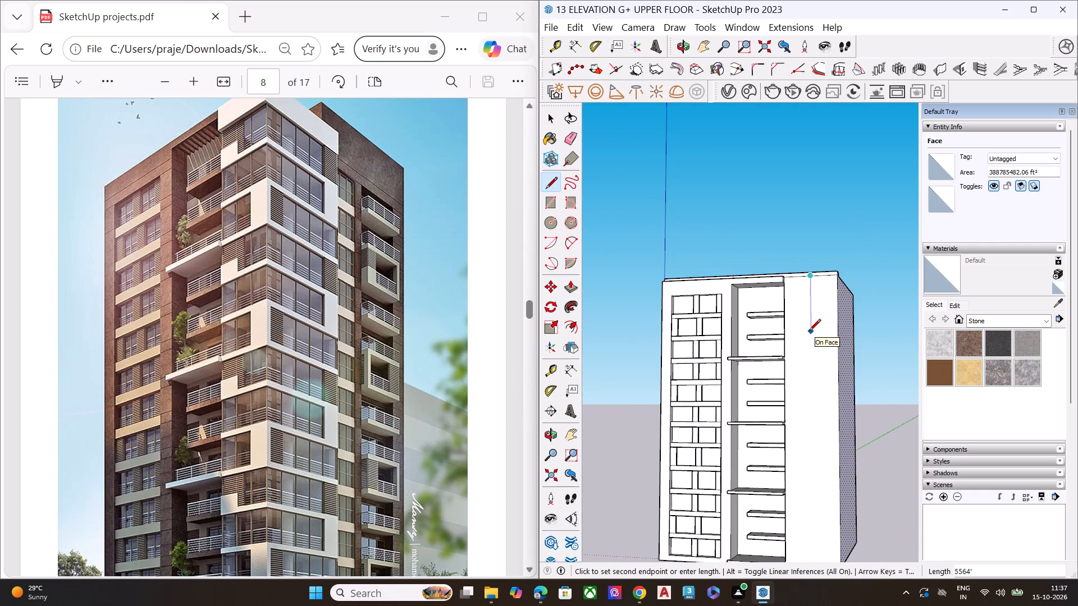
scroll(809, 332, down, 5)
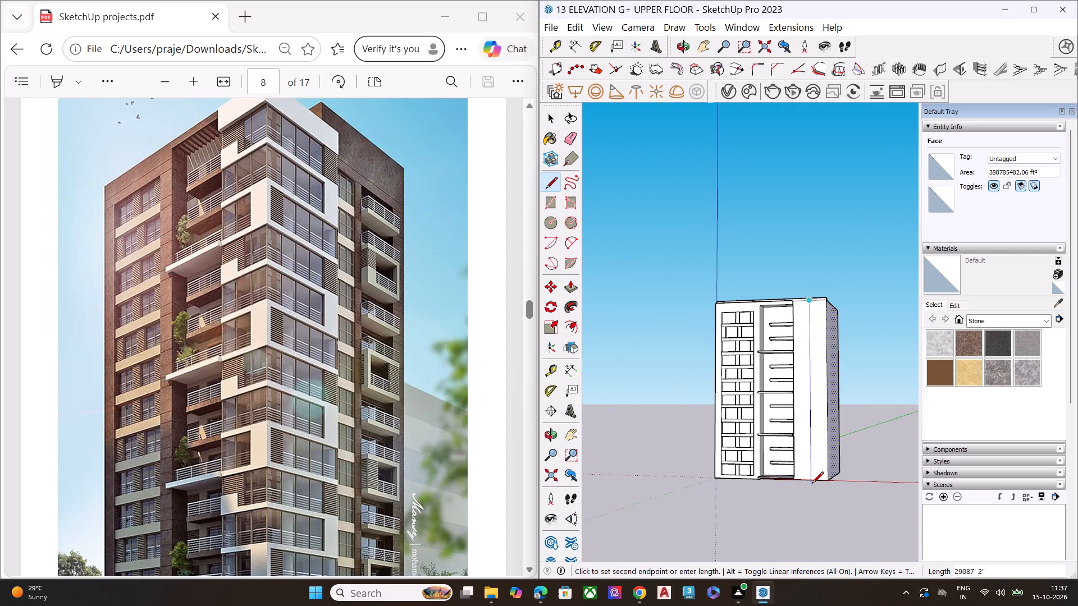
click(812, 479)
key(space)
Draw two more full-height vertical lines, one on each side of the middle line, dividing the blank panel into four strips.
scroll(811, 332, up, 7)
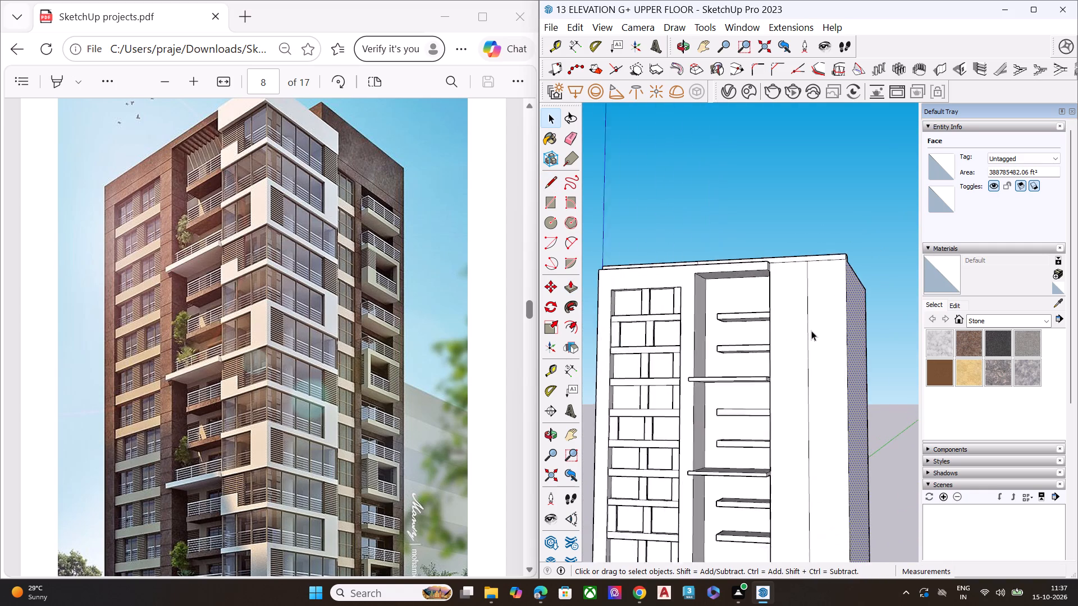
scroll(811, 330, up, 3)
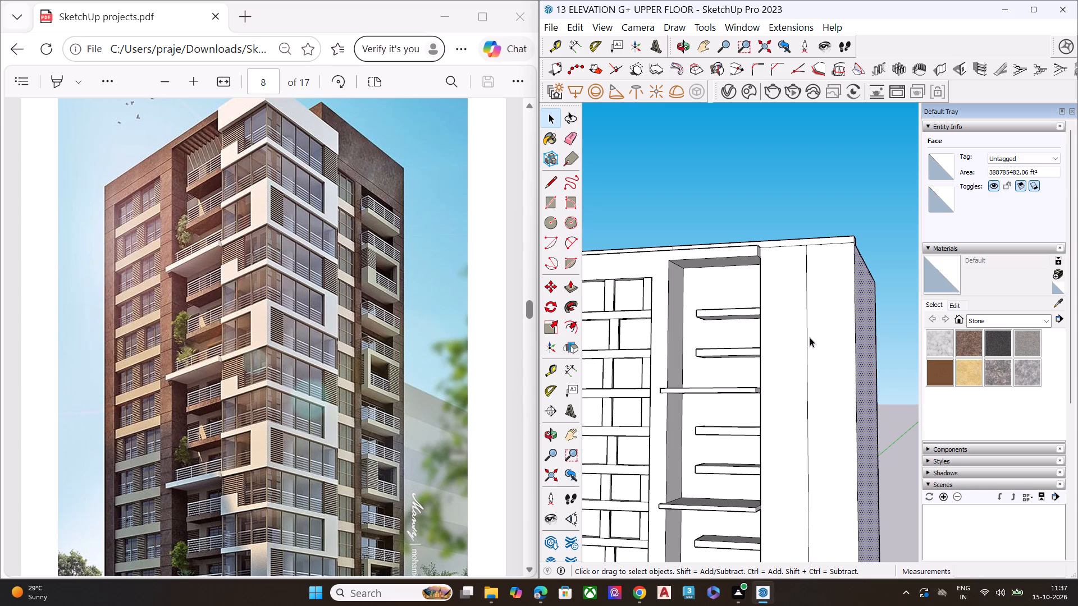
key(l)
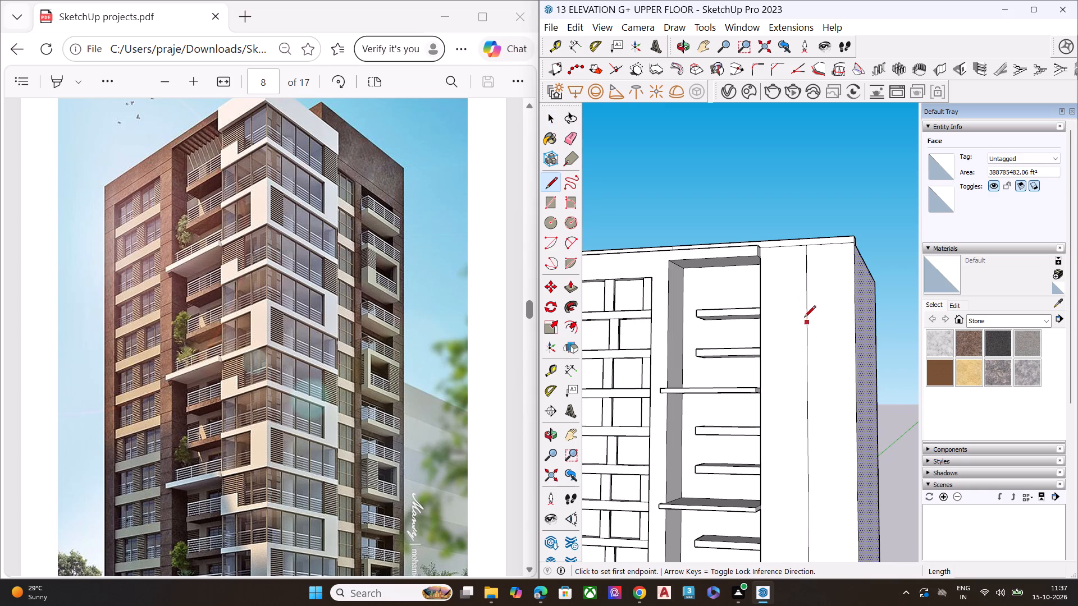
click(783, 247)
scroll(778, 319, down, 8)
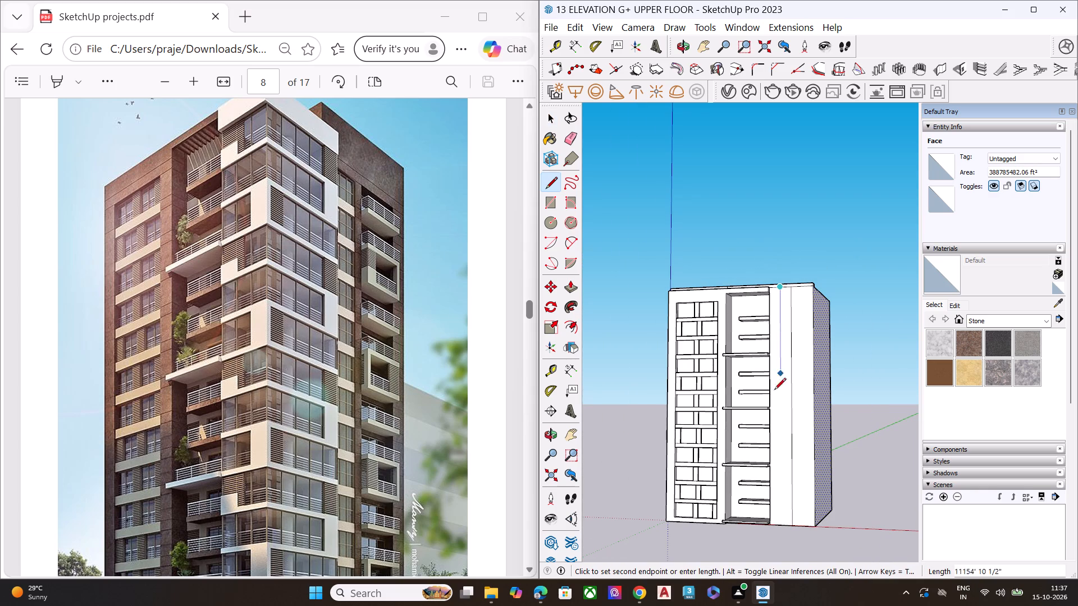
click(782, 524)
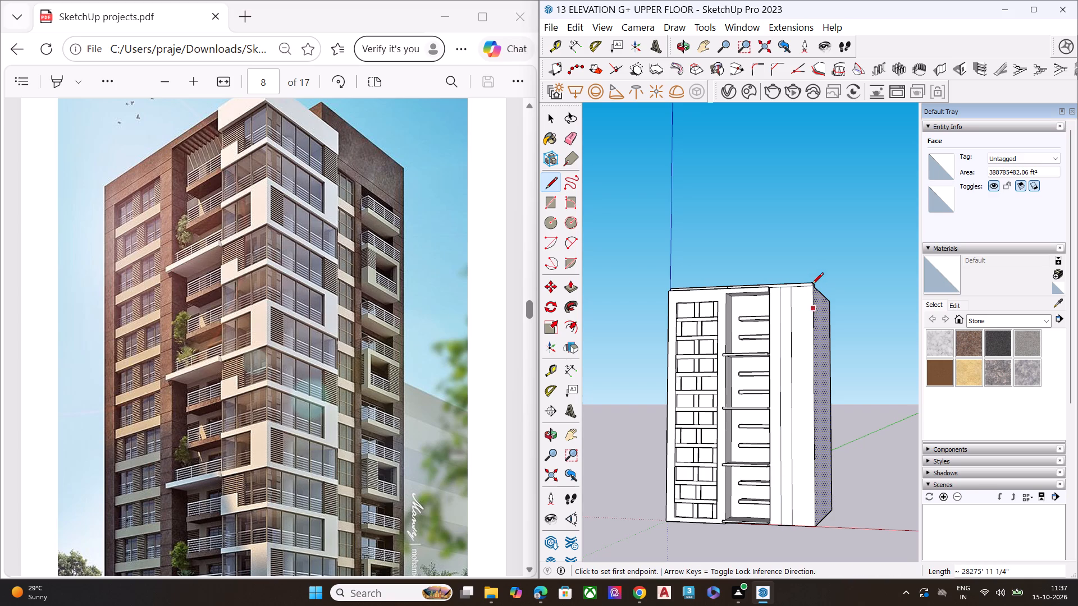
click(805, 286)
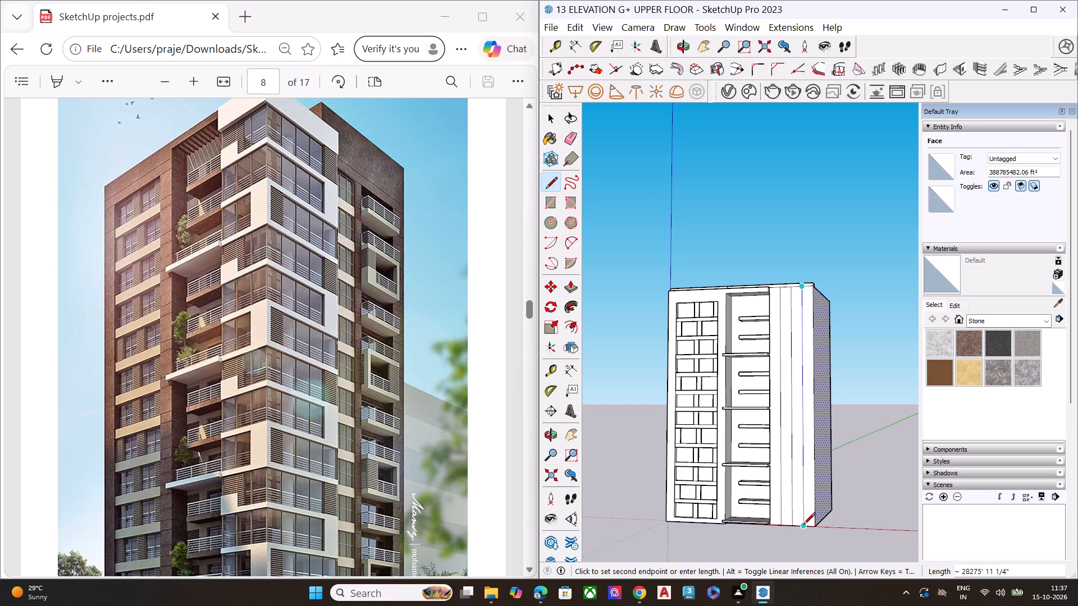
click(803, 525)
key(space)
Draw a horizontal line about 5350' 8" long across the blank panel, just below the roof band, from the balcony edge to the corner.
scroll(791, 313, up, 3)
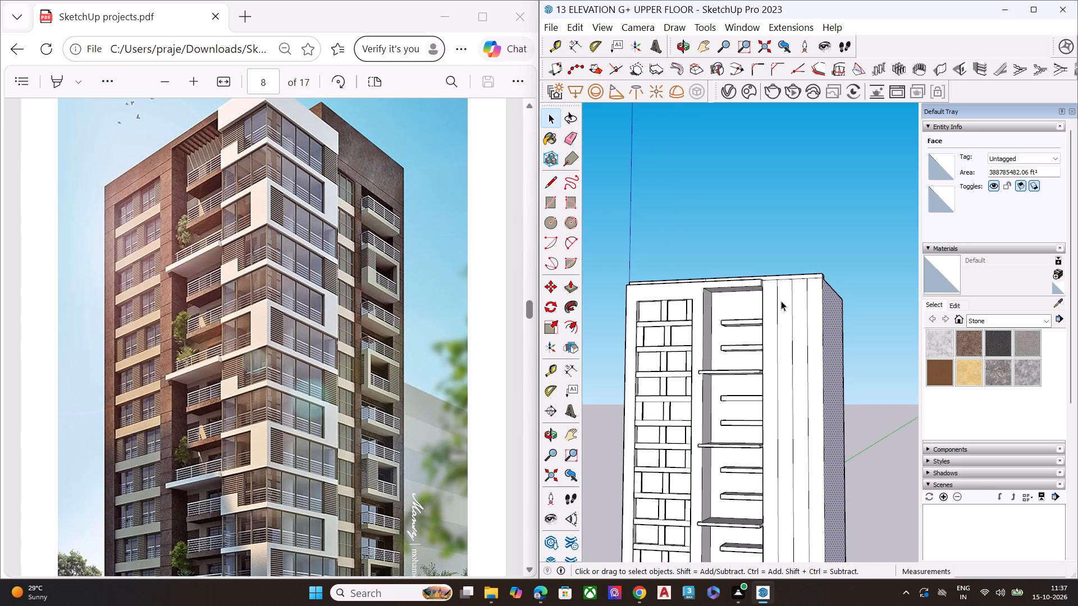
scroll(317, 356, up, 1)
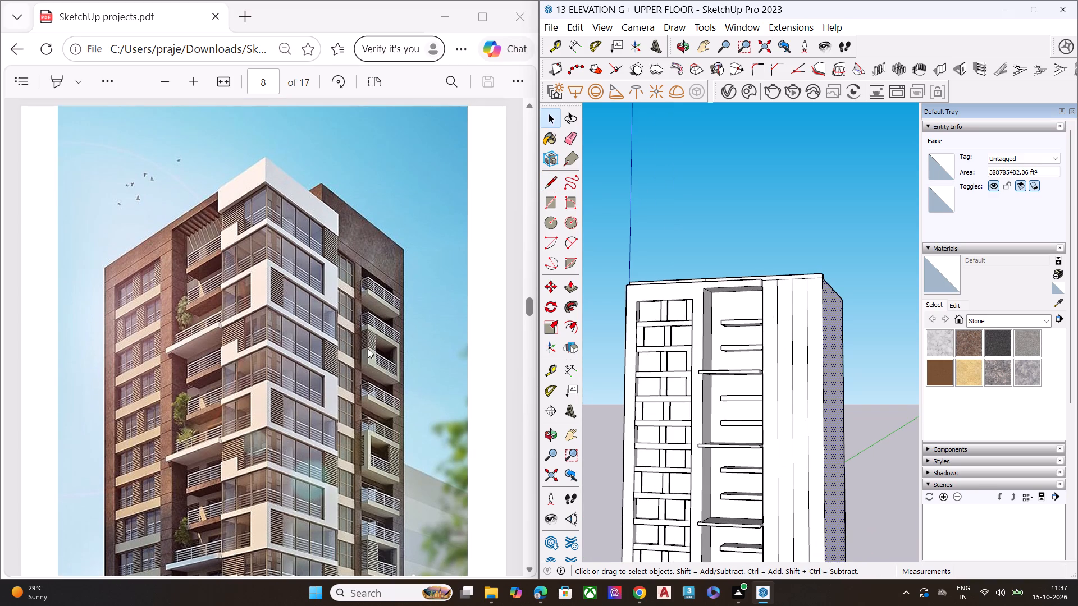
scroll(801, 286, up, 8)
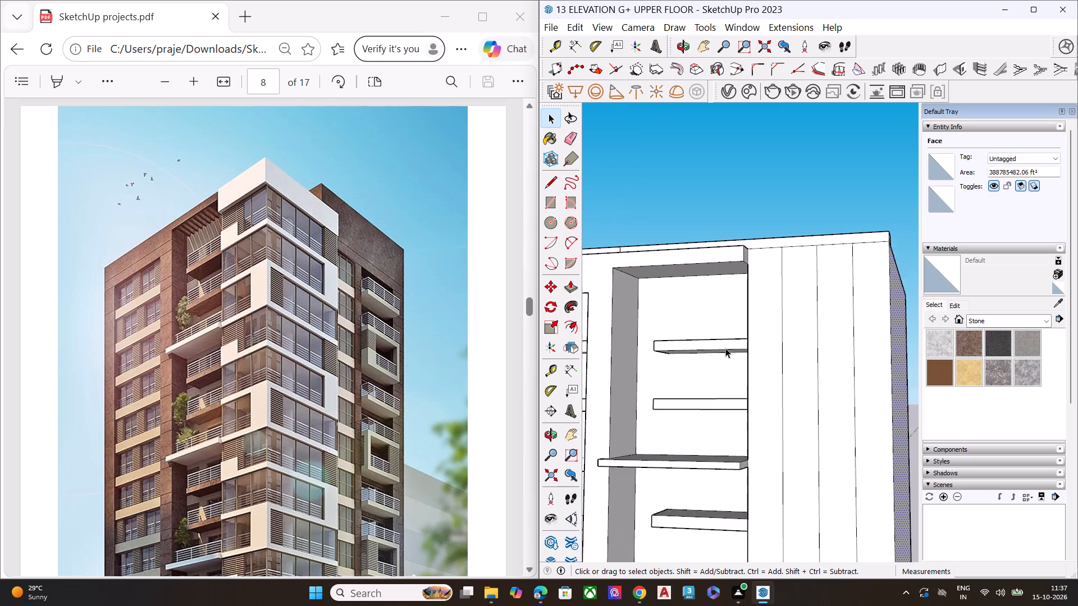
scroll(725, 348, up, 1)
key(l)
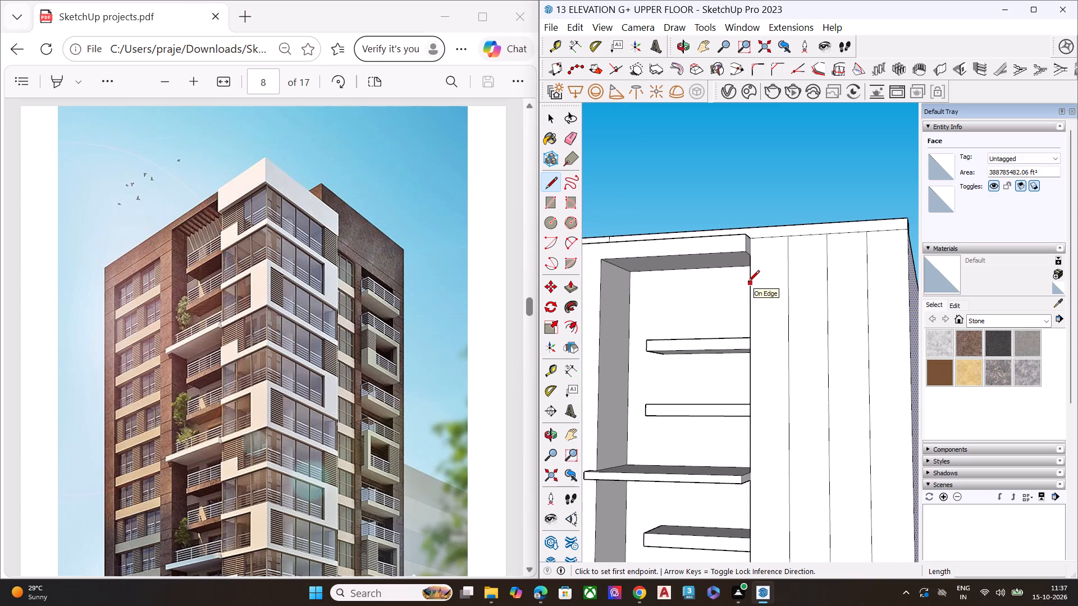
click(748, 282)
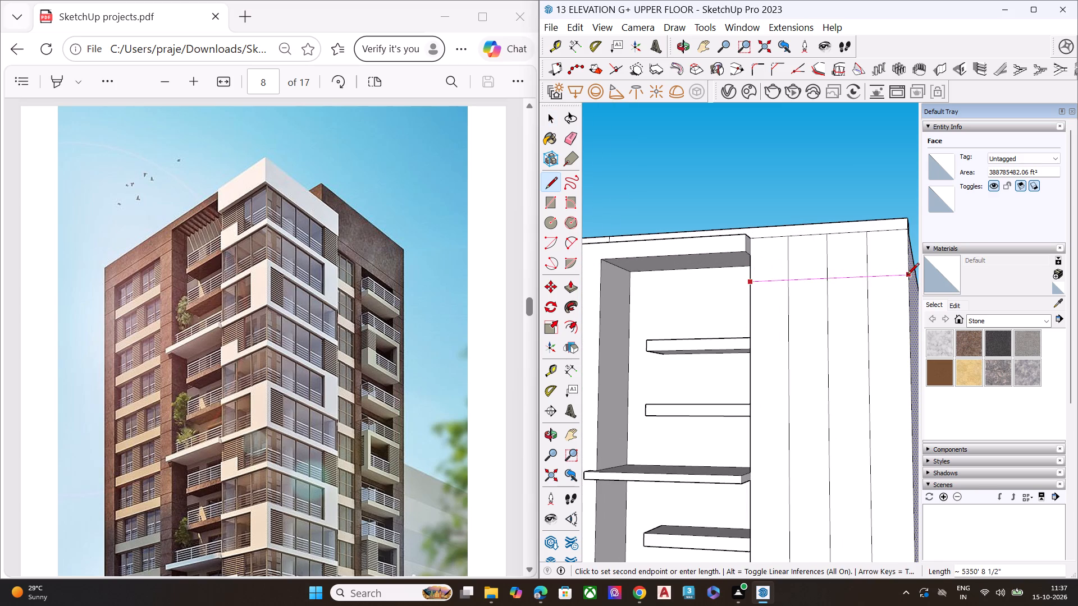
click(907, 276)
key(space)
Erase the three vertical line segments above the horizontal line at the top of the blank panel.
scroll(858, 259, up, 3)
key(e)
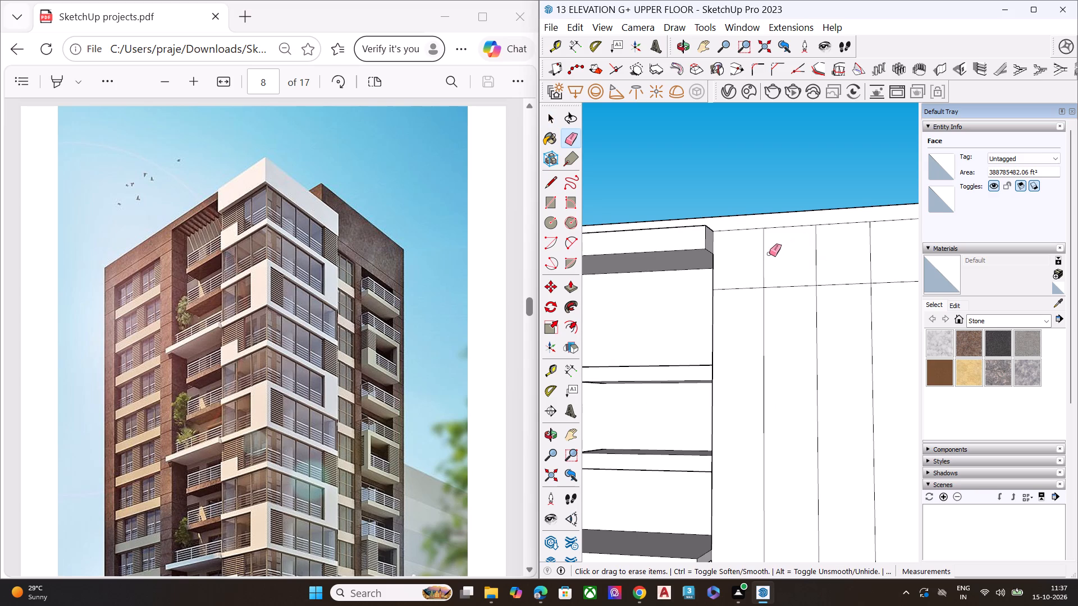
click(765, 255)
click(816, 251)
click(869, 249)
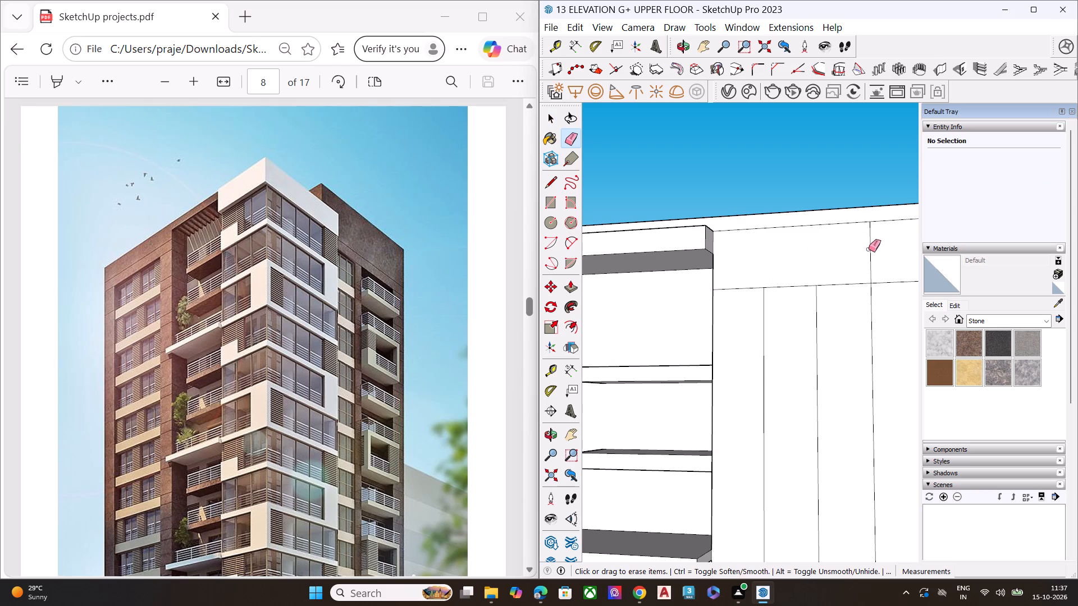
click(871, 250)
Examine the divided panel, the roof edge and the side wall from above and around the corner.
middle_drag(712, 388, 1002, 537)
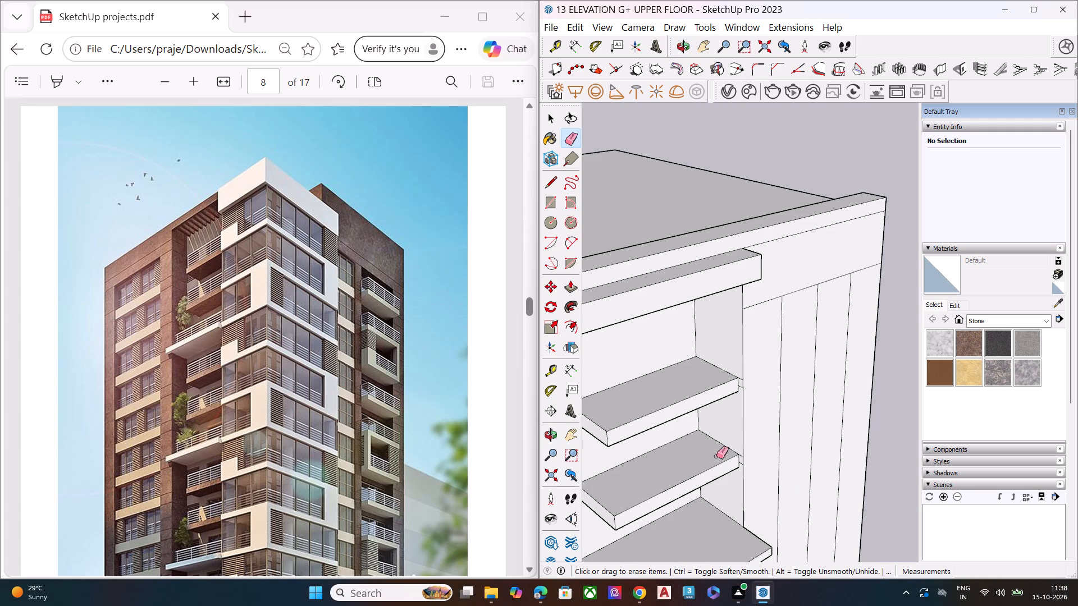
scroll(710, 440, down, 9)
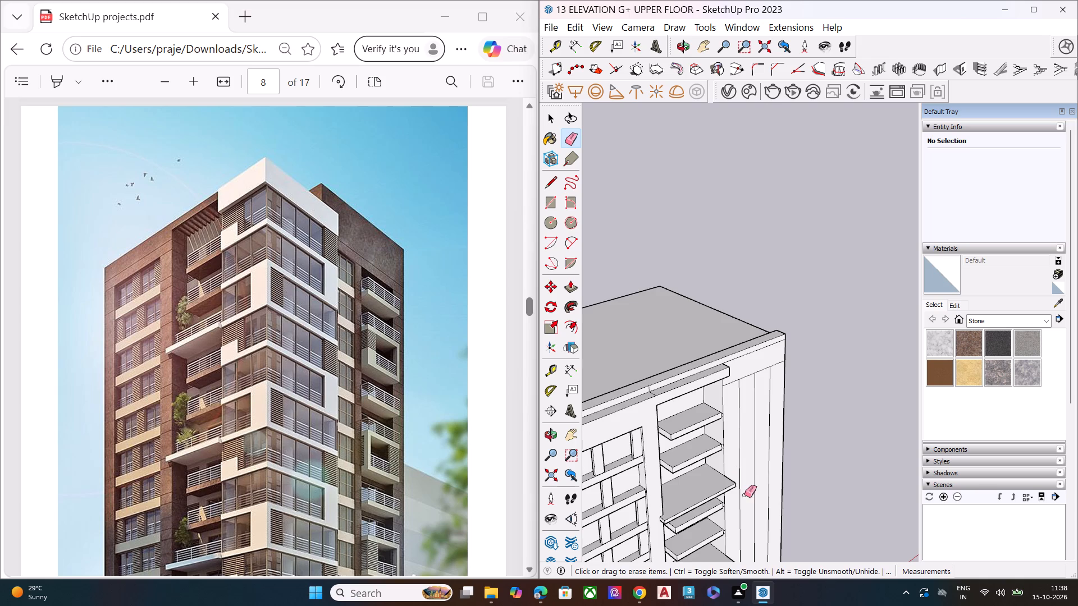
middle_drag(740, 495, 492, 498)
middle_drag(811, 475, 725, 469)
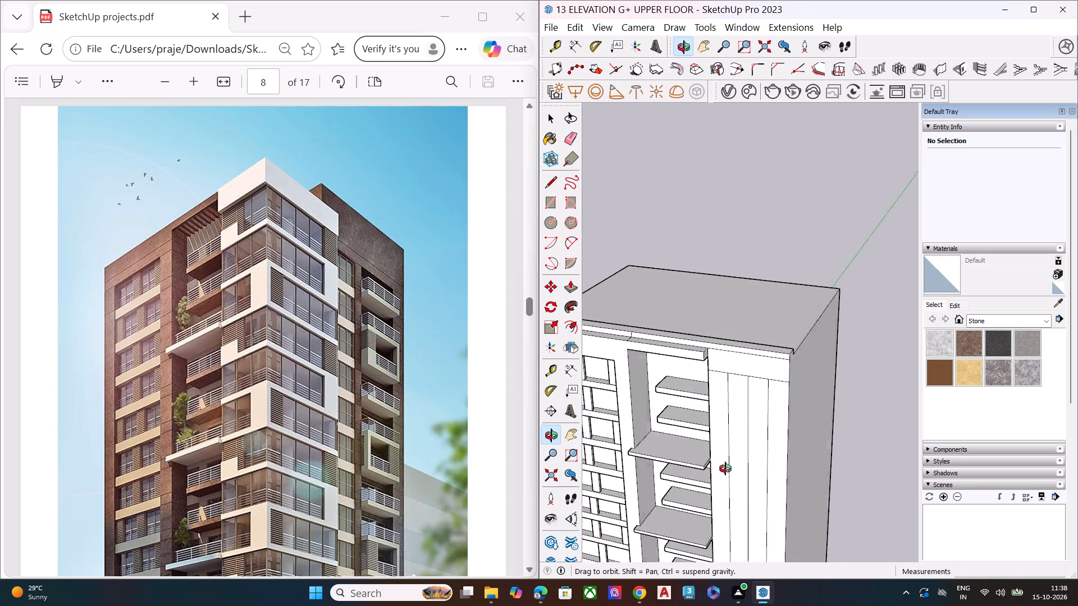
middle_drag(725, 469, 597, 455)
middle_drag(692, 442, 698, 423)
scroll(709, 415, up, 2)
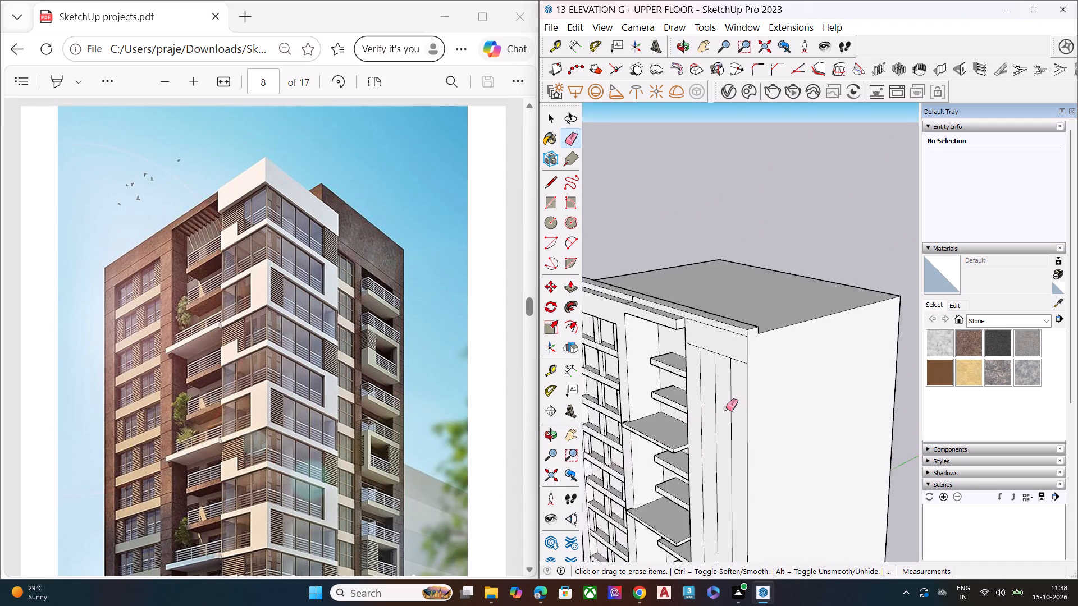
scroll(726, 408, up, 3)
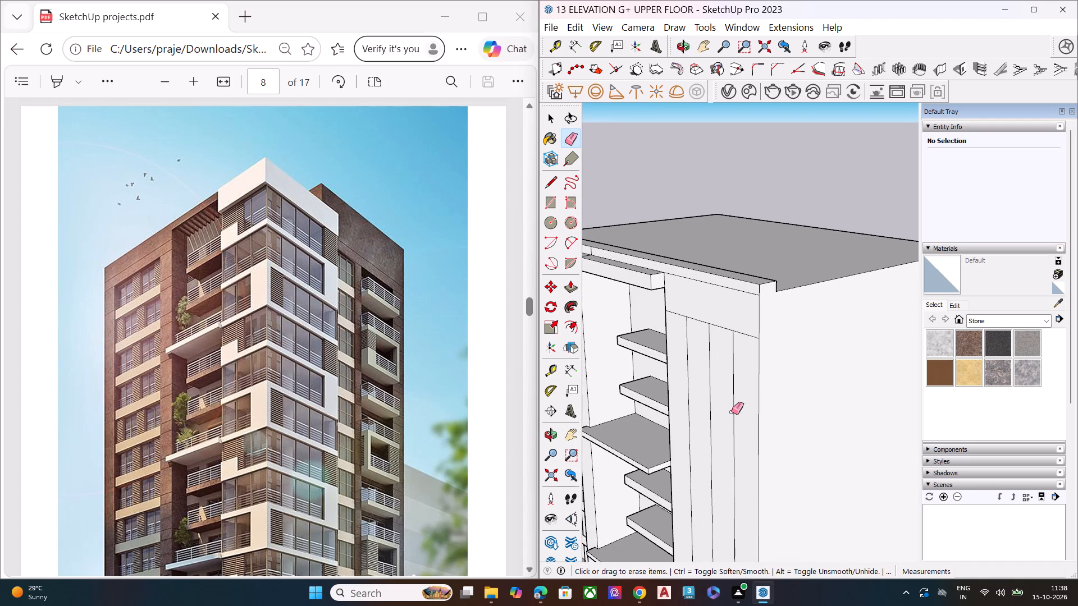
scroll(732, 412, down, 3)
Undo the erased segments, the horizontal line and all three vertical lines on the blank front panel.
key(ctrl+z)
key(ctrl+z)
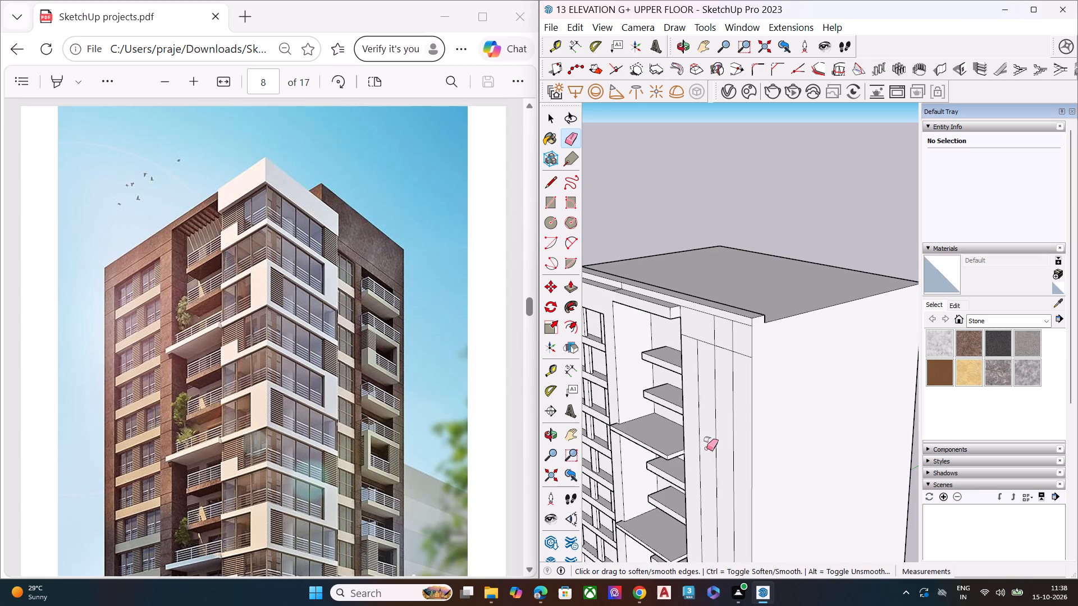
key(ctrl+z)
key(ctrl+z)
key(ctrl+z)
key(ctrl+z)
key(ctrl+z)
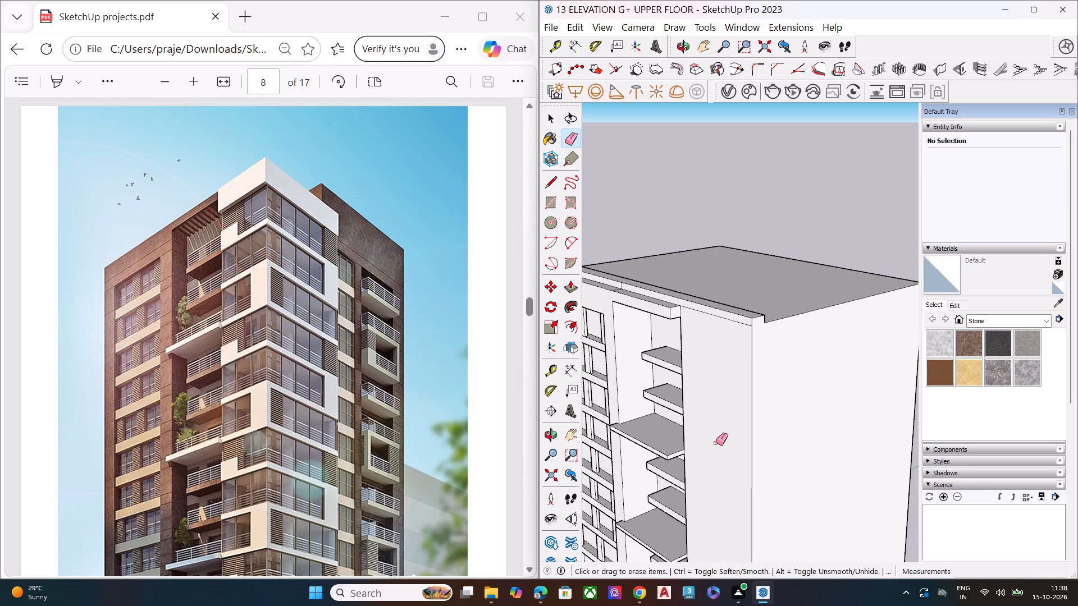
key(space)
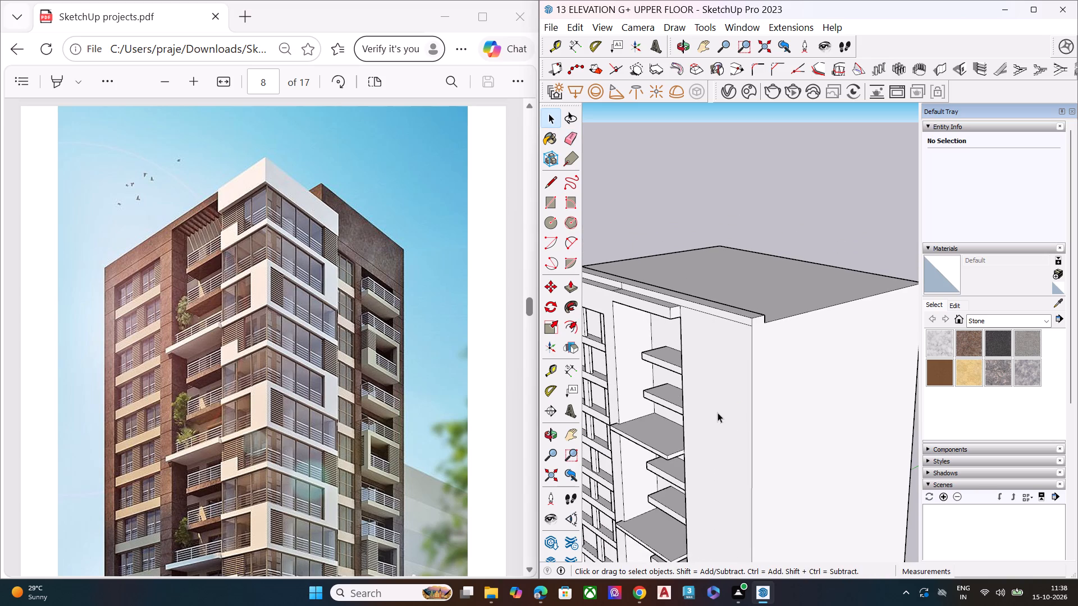
Push the blank front panel between the balconies and the corner inward by 644' 8".
click(718, 412)
key(p)
click(718, 412)
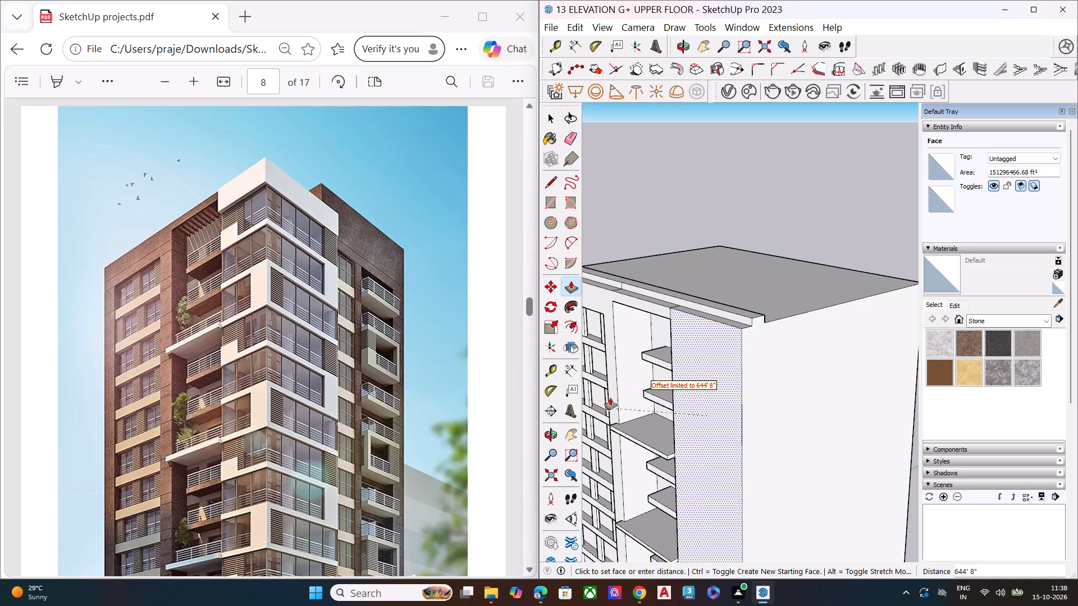
click(668, 305)
key(space)
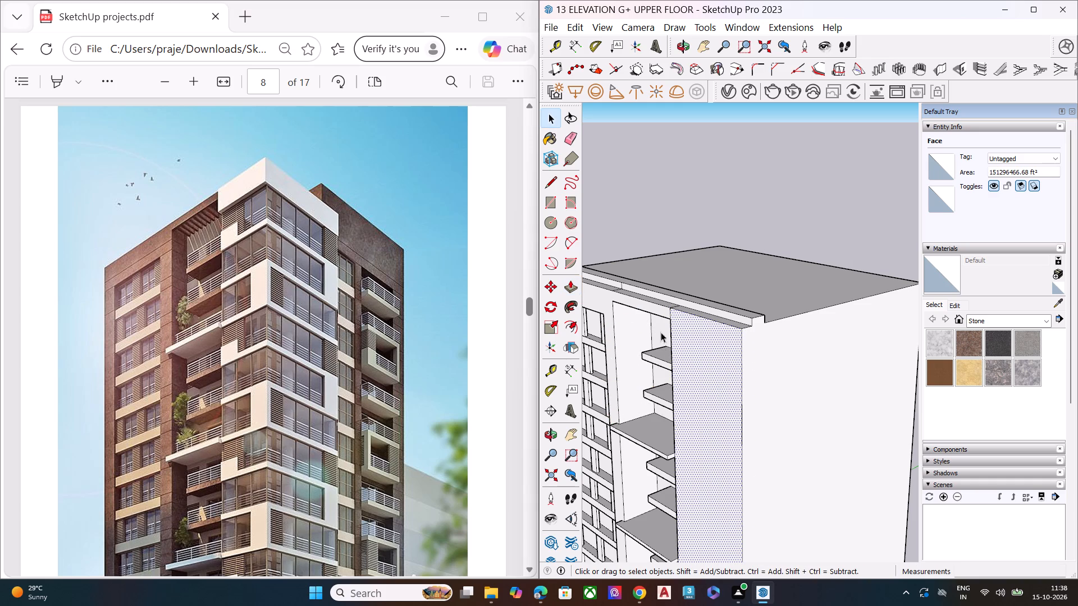
Examine the pushed-in front panel and how the roof band sits above it.
scroll(669, 353, down, 2)
middle_drag(681, 439, 706, 401)
scroll(711, 394, up, 2)
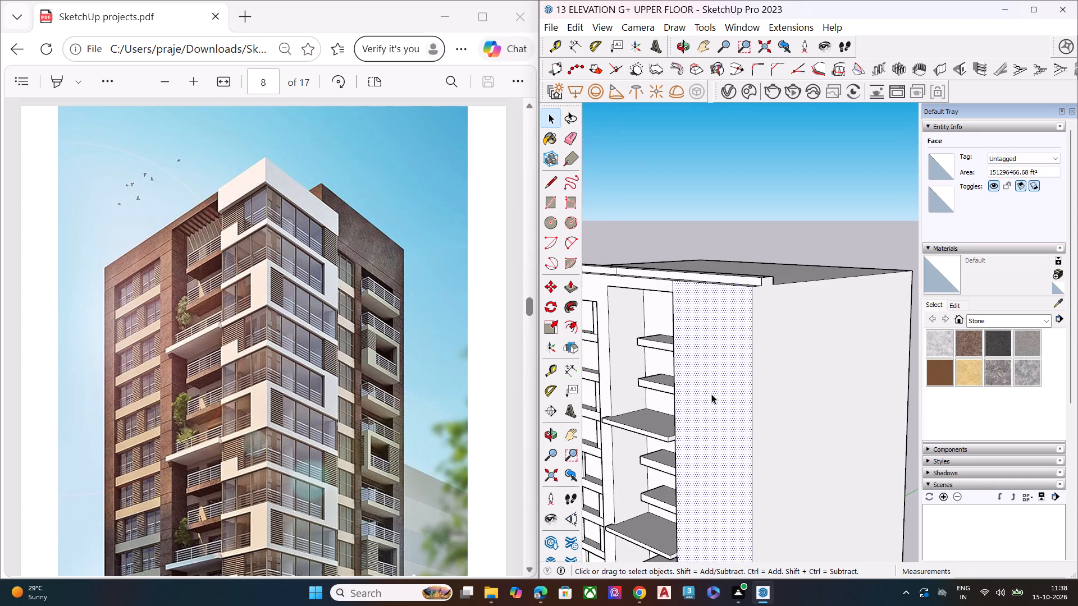
scroll(711, 394, down, 6)
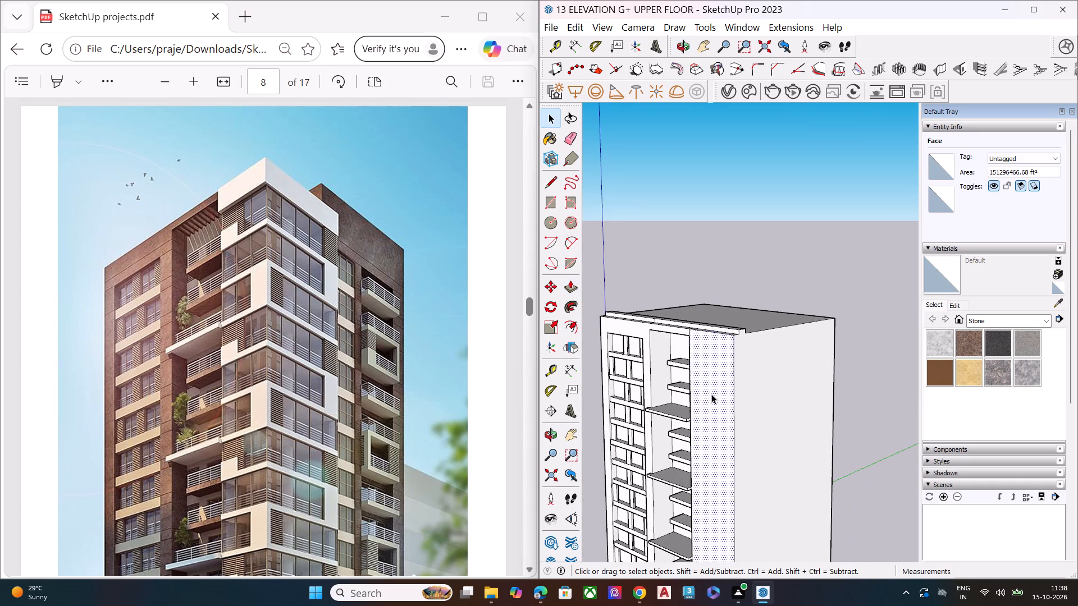
key(space)
scroll(714, 357, up, 2)
scroll(715, 357, down, 1)
scroll(715, 357, up, 6)
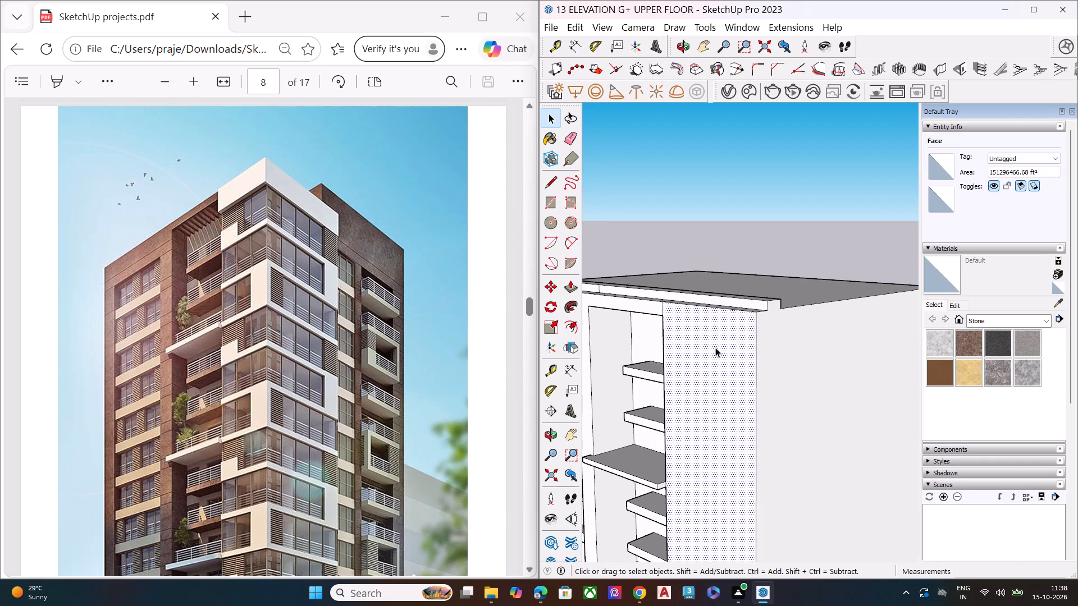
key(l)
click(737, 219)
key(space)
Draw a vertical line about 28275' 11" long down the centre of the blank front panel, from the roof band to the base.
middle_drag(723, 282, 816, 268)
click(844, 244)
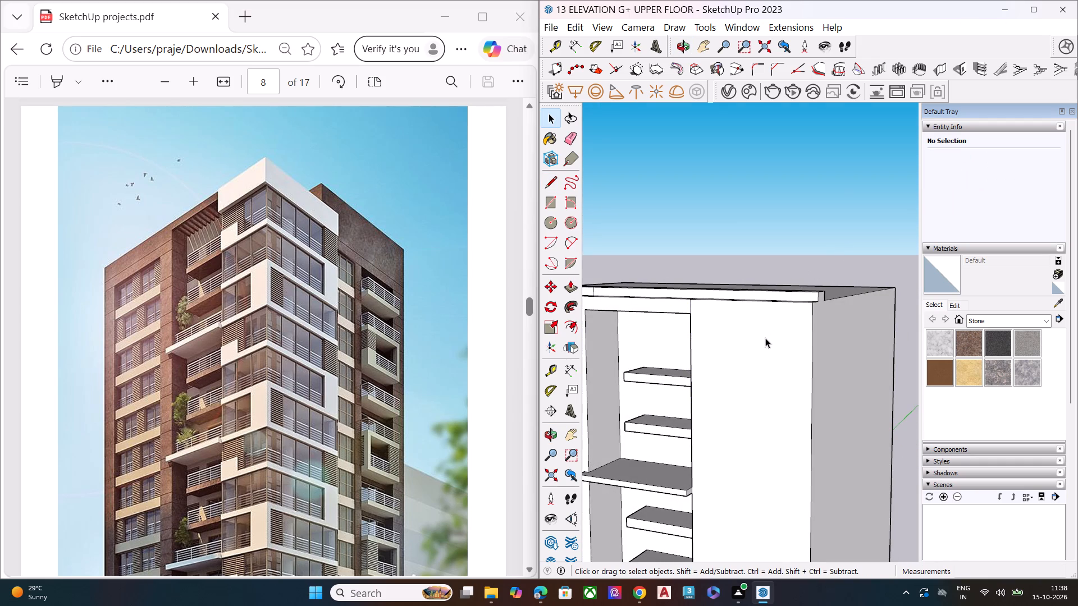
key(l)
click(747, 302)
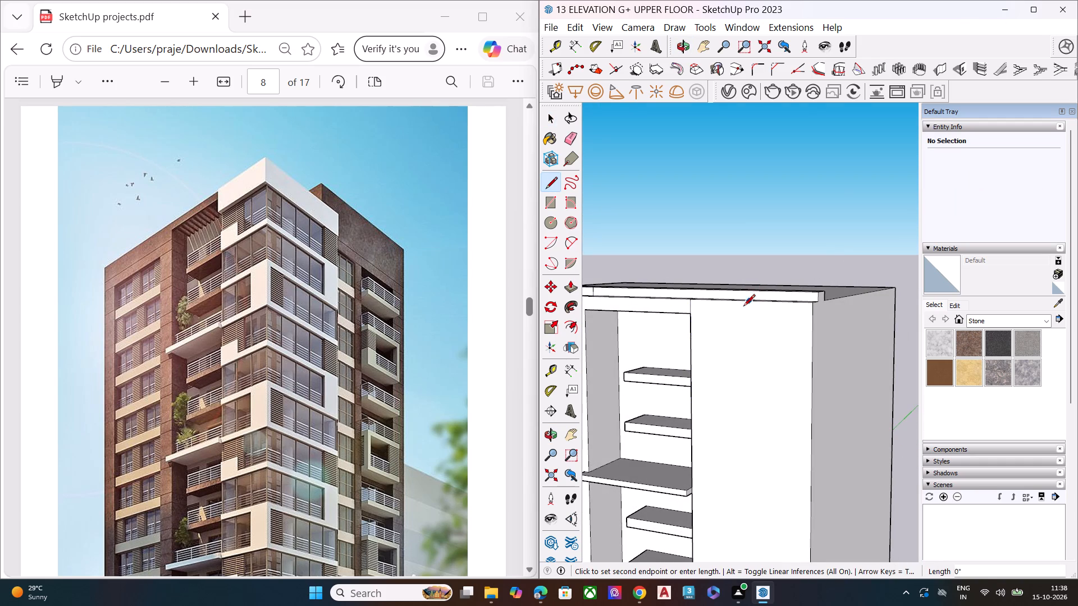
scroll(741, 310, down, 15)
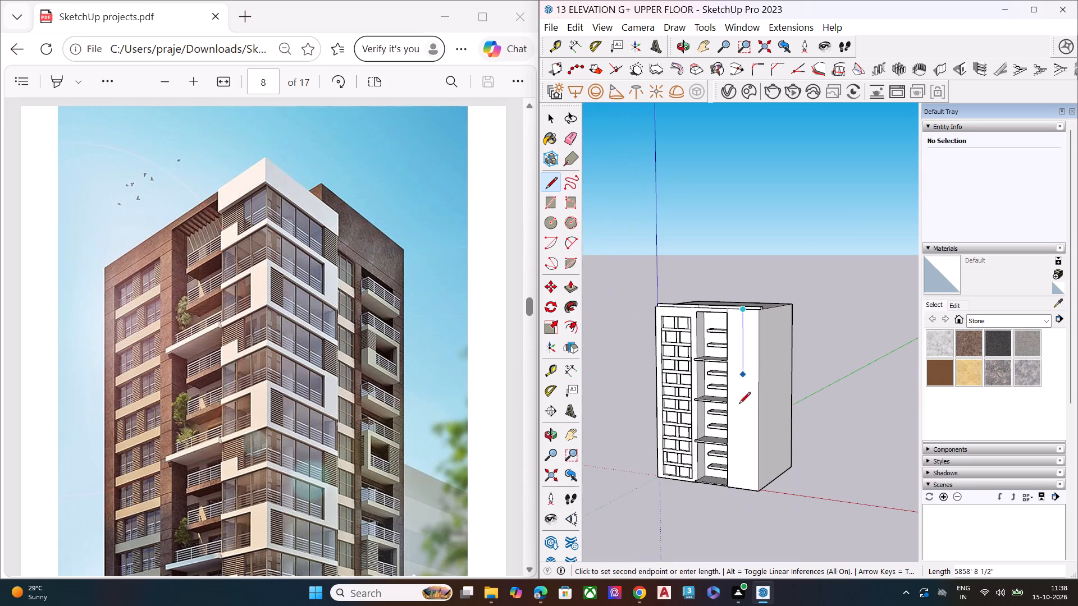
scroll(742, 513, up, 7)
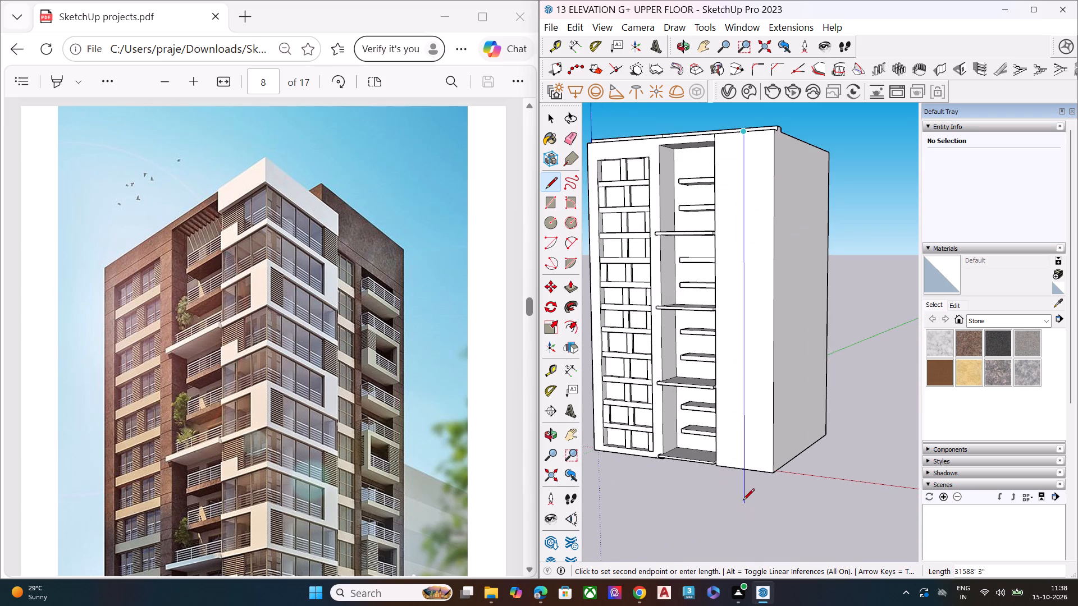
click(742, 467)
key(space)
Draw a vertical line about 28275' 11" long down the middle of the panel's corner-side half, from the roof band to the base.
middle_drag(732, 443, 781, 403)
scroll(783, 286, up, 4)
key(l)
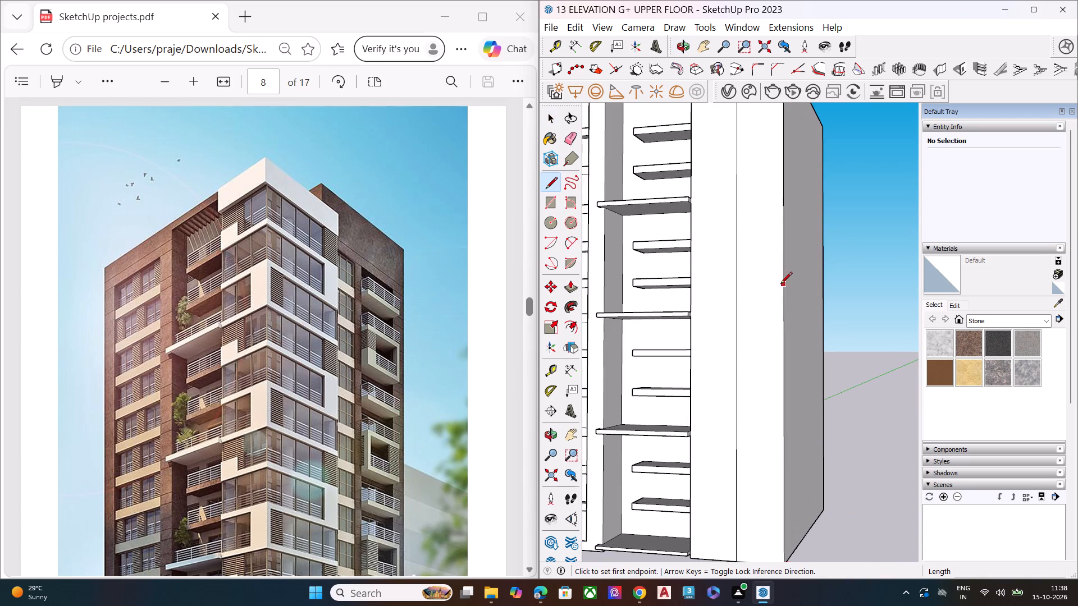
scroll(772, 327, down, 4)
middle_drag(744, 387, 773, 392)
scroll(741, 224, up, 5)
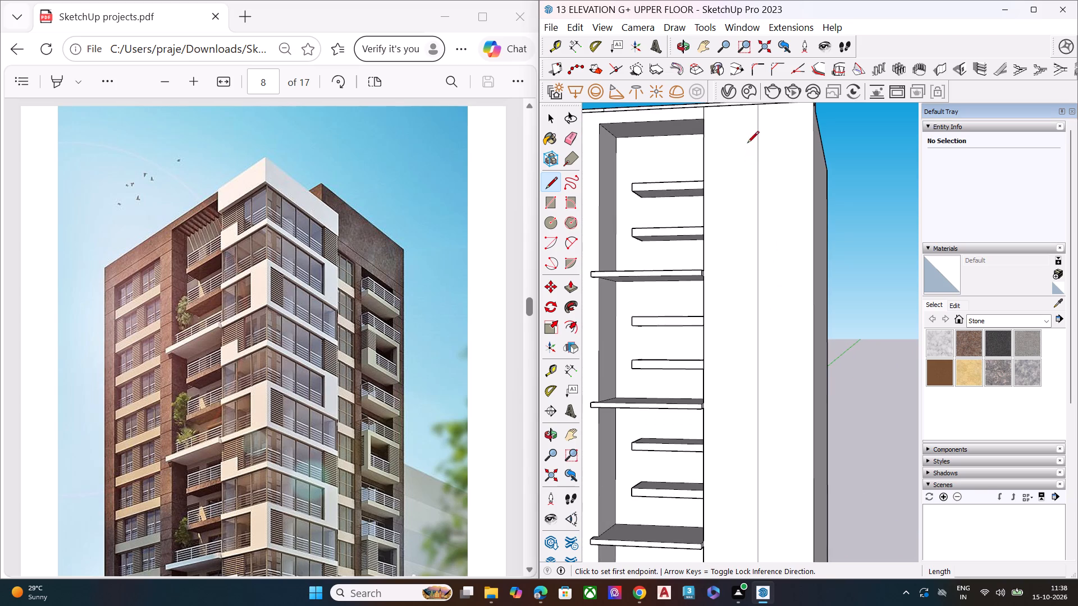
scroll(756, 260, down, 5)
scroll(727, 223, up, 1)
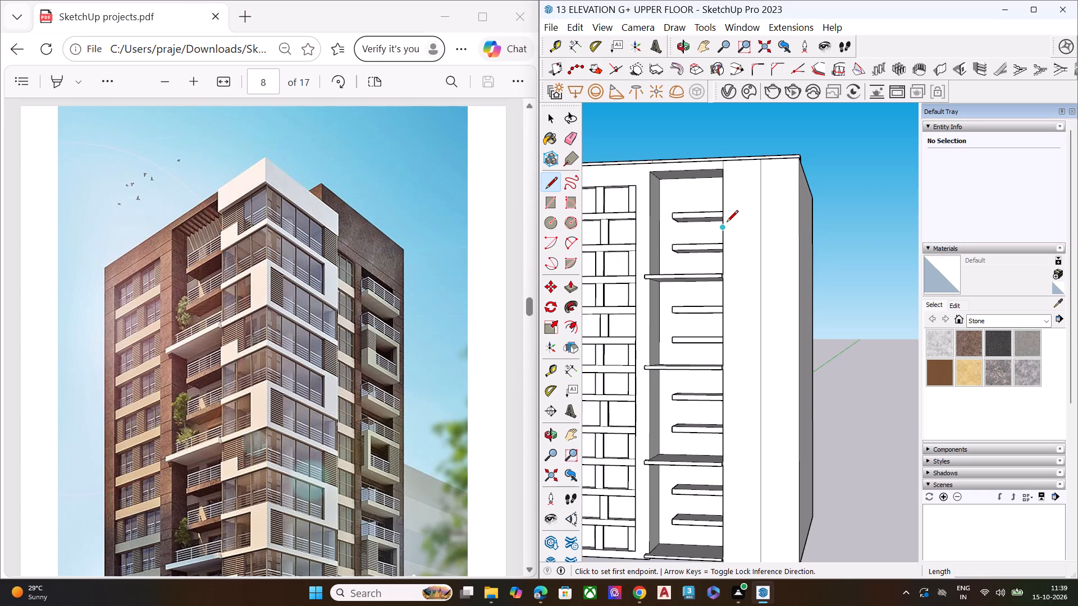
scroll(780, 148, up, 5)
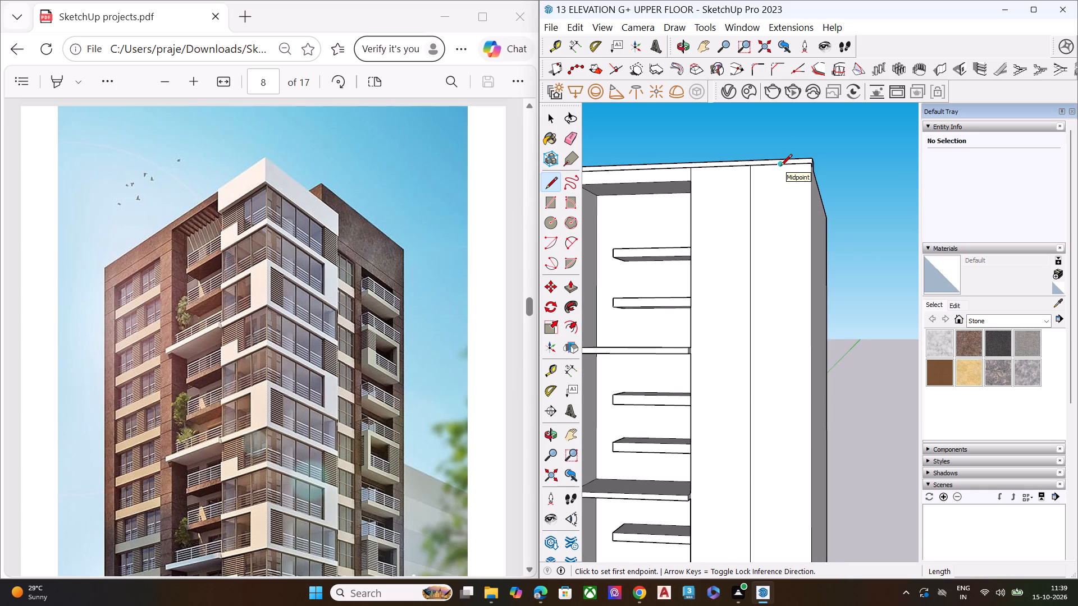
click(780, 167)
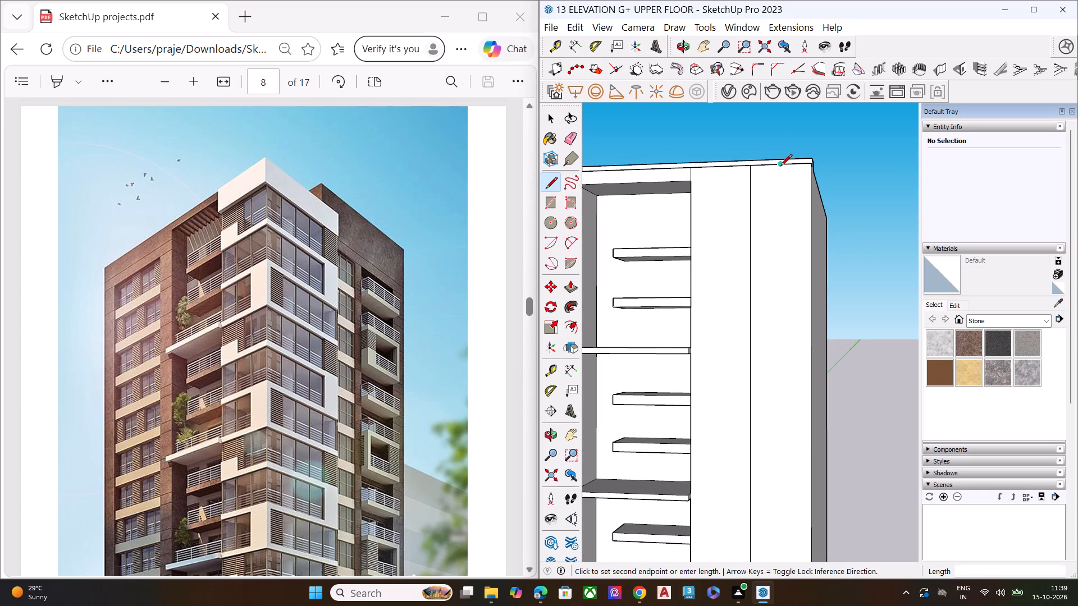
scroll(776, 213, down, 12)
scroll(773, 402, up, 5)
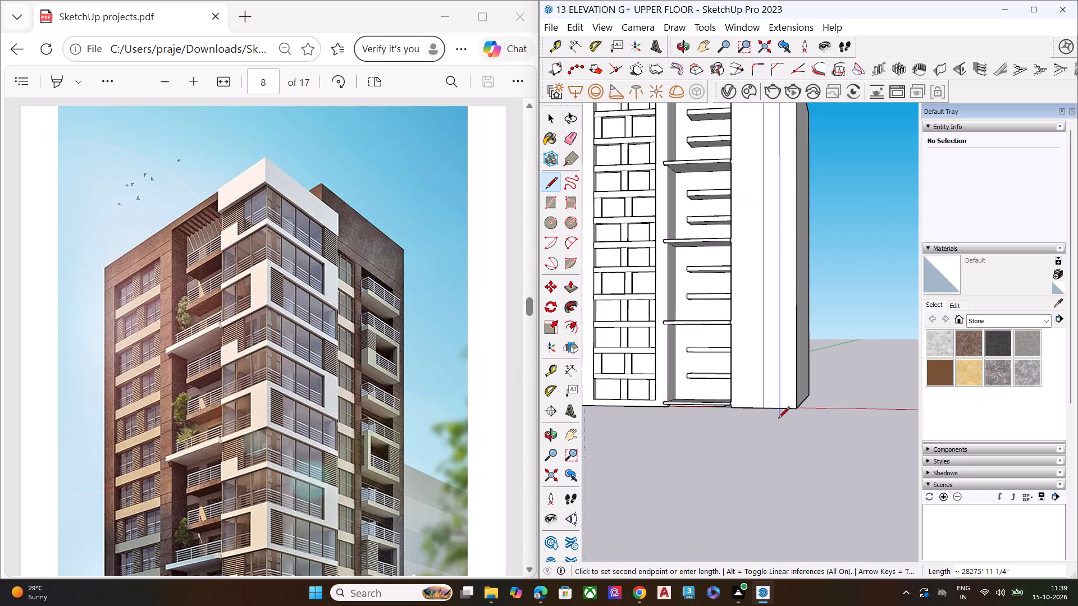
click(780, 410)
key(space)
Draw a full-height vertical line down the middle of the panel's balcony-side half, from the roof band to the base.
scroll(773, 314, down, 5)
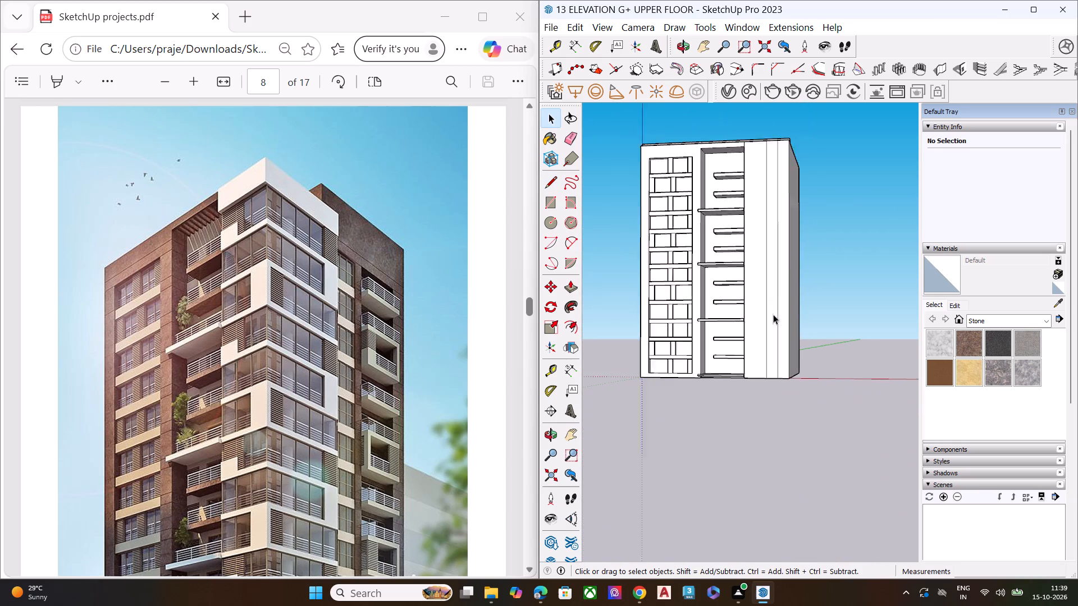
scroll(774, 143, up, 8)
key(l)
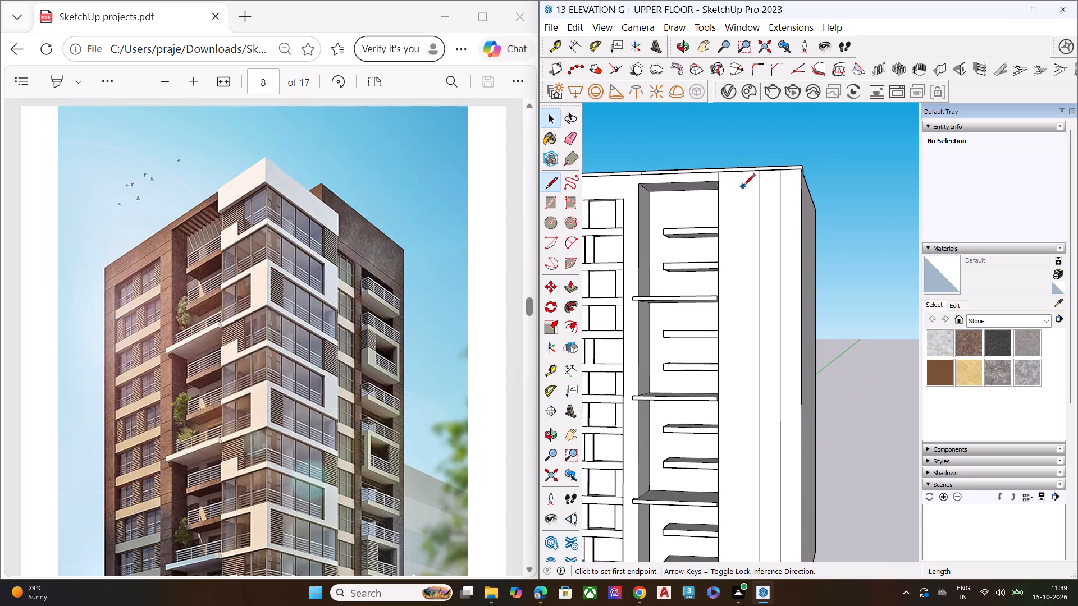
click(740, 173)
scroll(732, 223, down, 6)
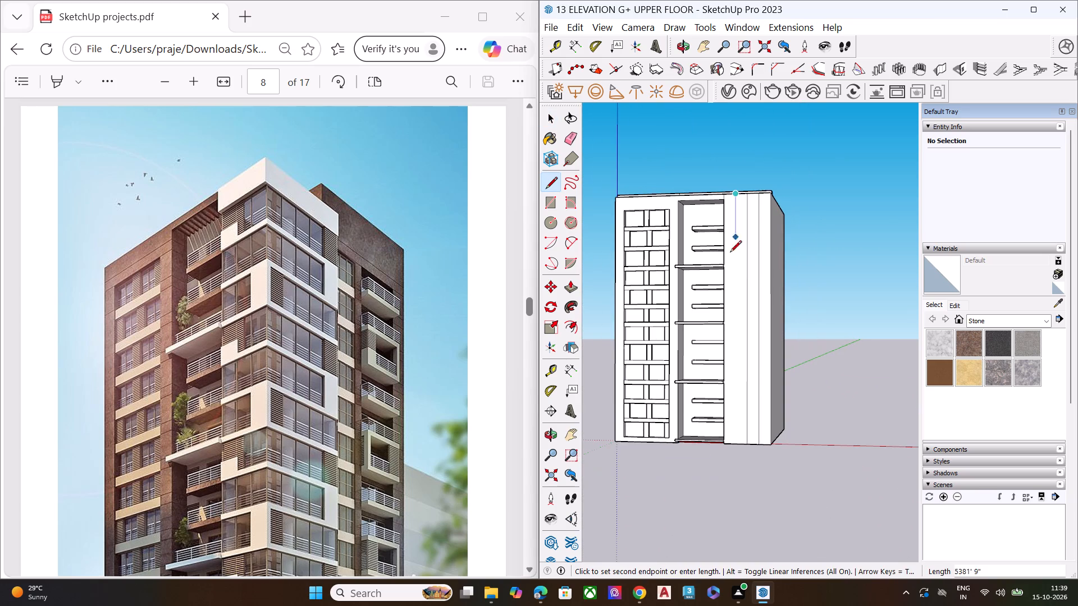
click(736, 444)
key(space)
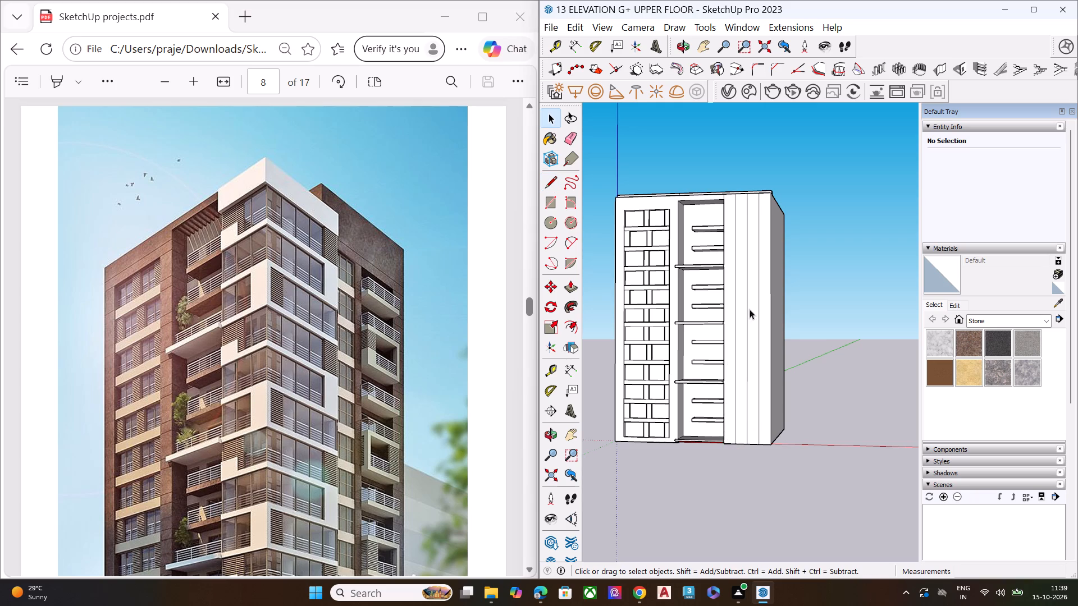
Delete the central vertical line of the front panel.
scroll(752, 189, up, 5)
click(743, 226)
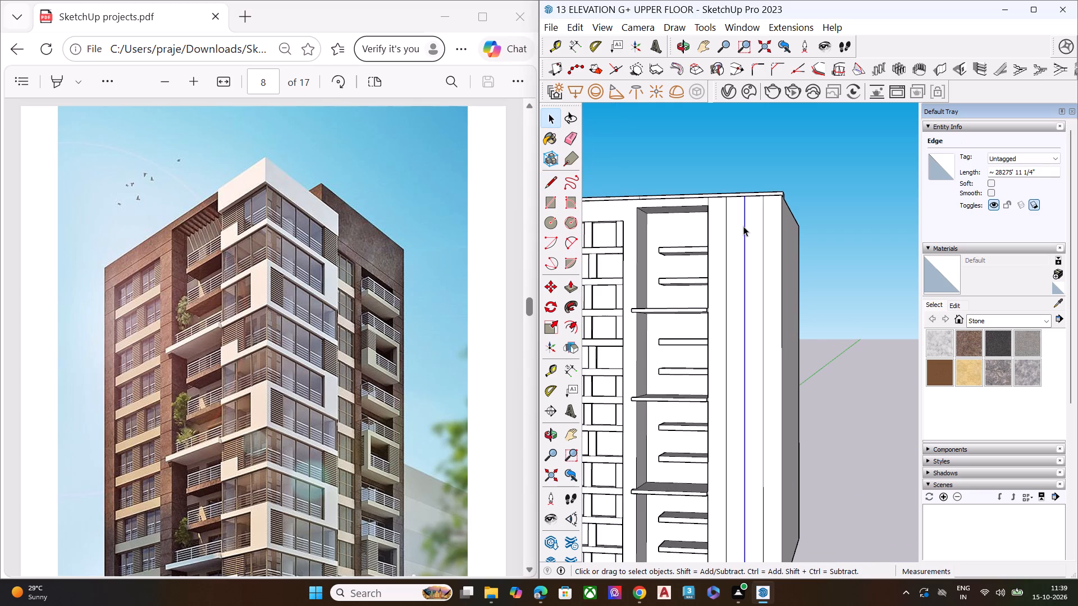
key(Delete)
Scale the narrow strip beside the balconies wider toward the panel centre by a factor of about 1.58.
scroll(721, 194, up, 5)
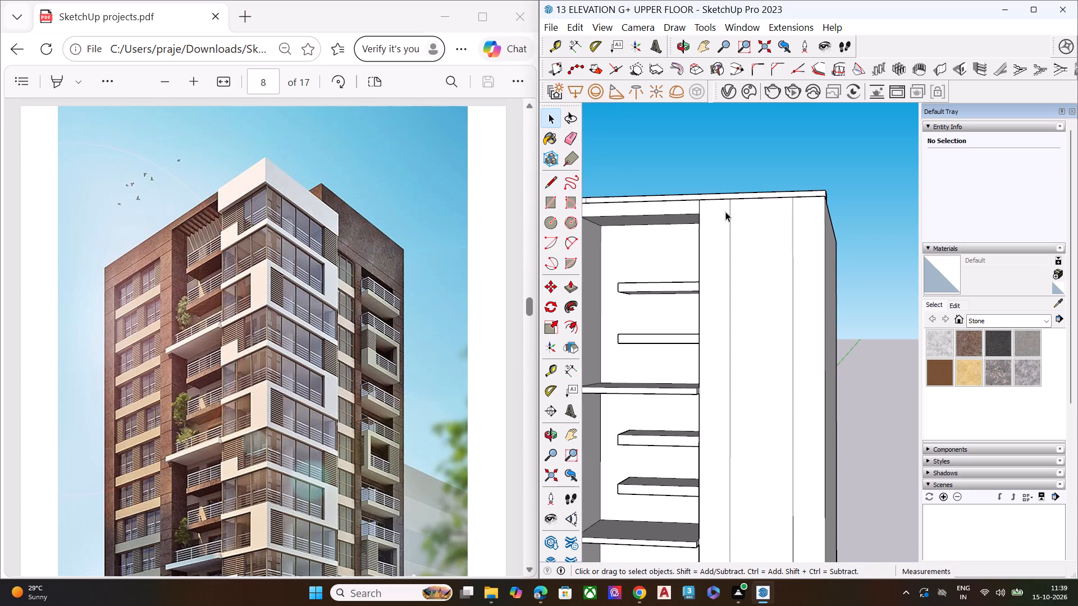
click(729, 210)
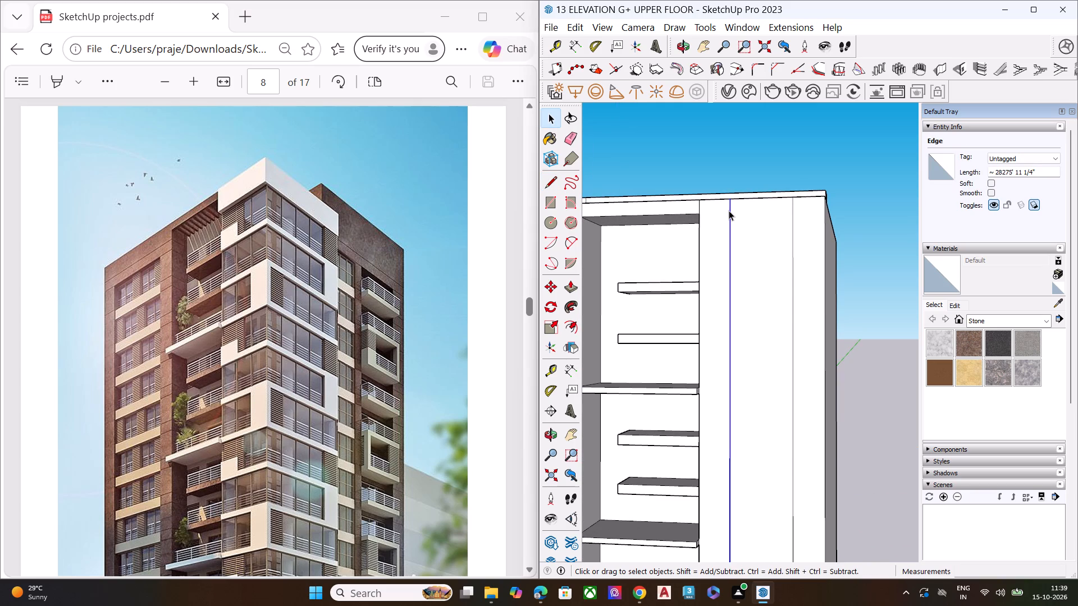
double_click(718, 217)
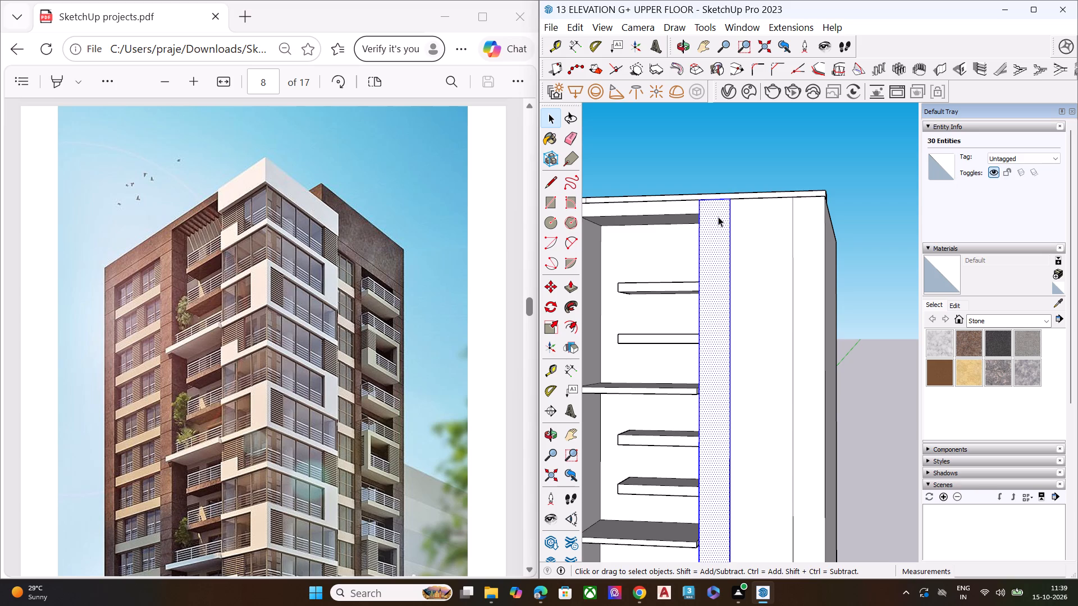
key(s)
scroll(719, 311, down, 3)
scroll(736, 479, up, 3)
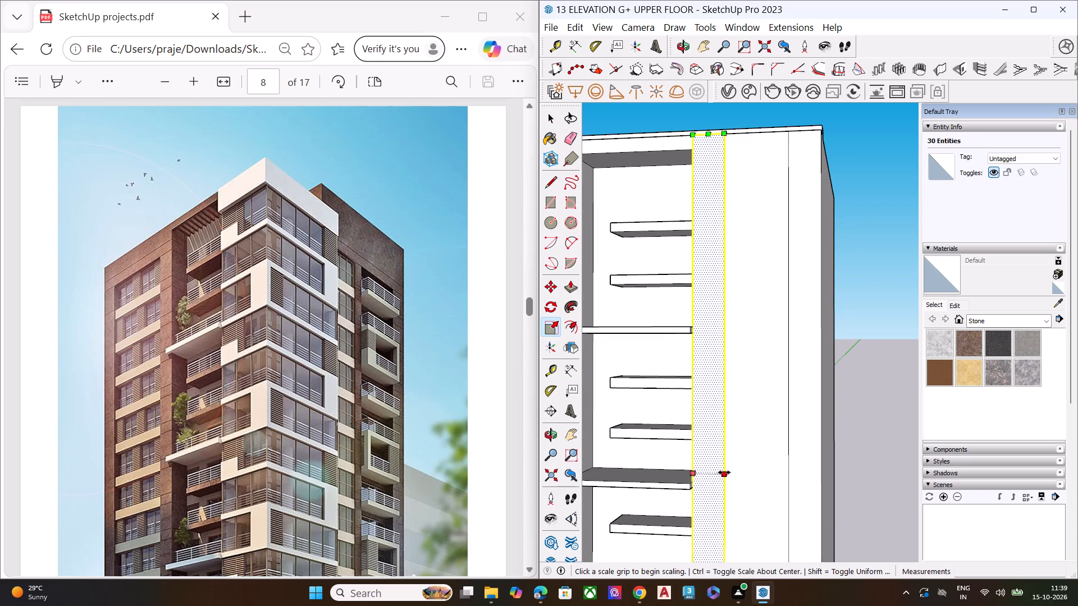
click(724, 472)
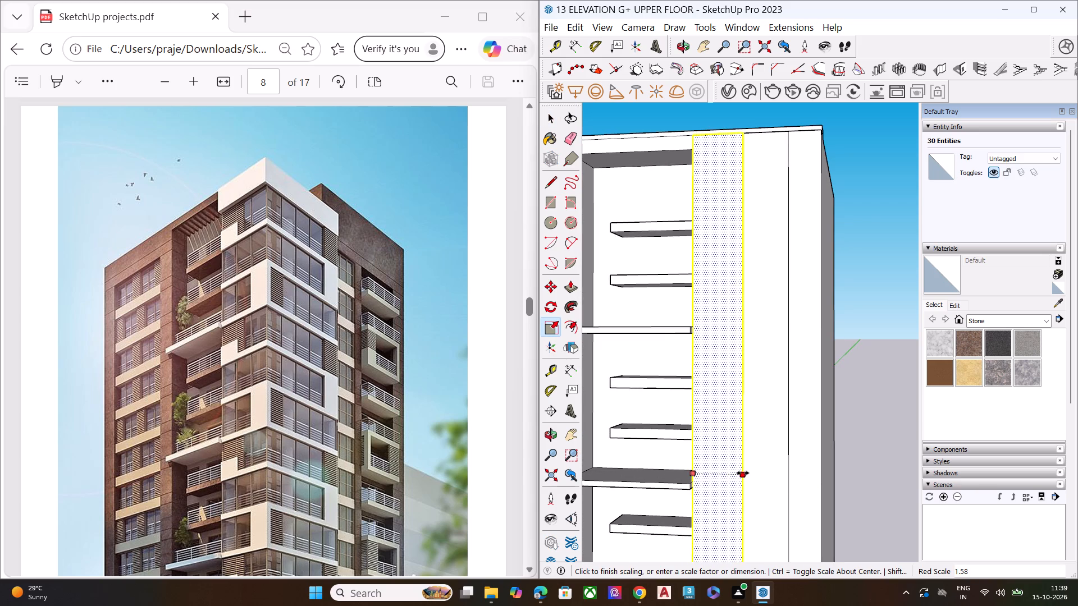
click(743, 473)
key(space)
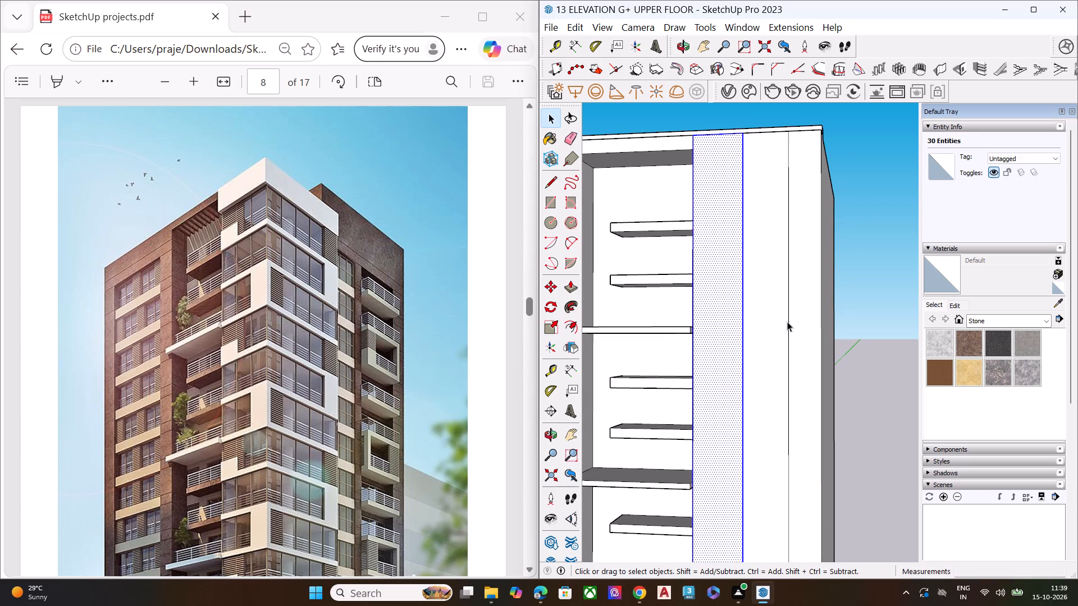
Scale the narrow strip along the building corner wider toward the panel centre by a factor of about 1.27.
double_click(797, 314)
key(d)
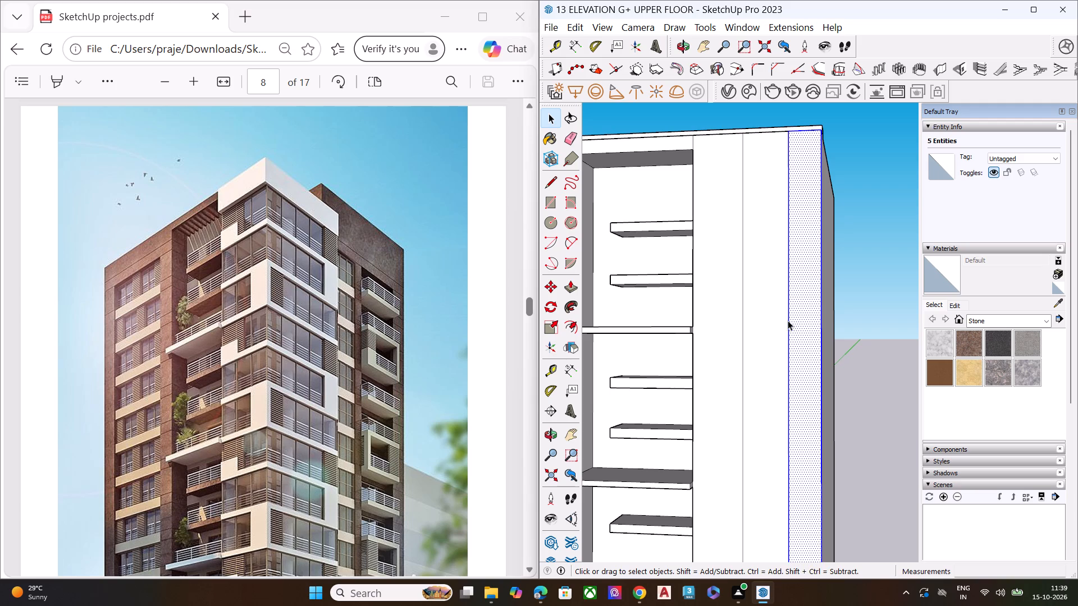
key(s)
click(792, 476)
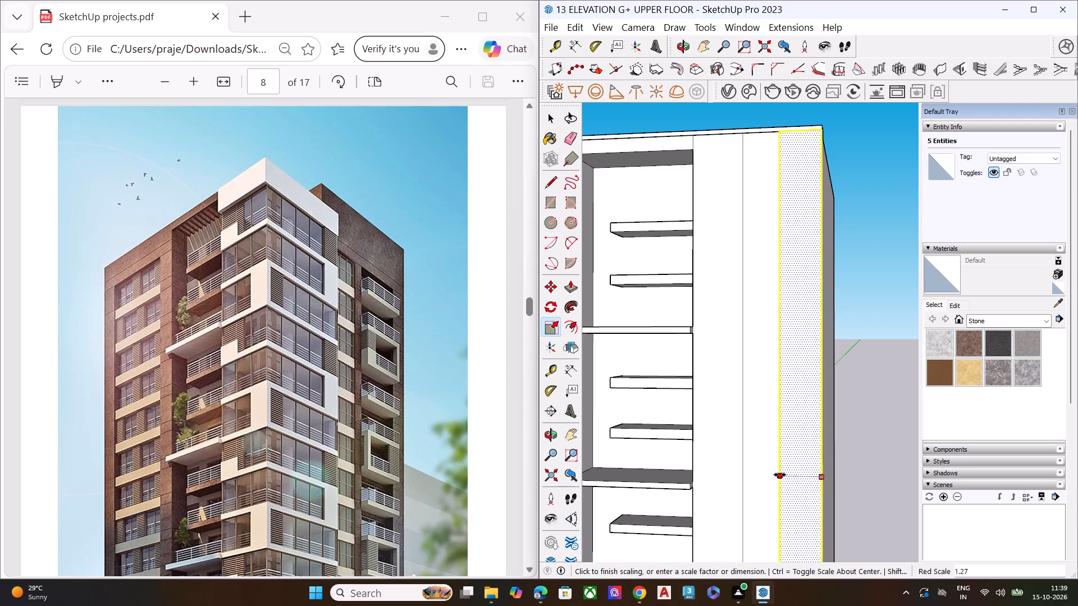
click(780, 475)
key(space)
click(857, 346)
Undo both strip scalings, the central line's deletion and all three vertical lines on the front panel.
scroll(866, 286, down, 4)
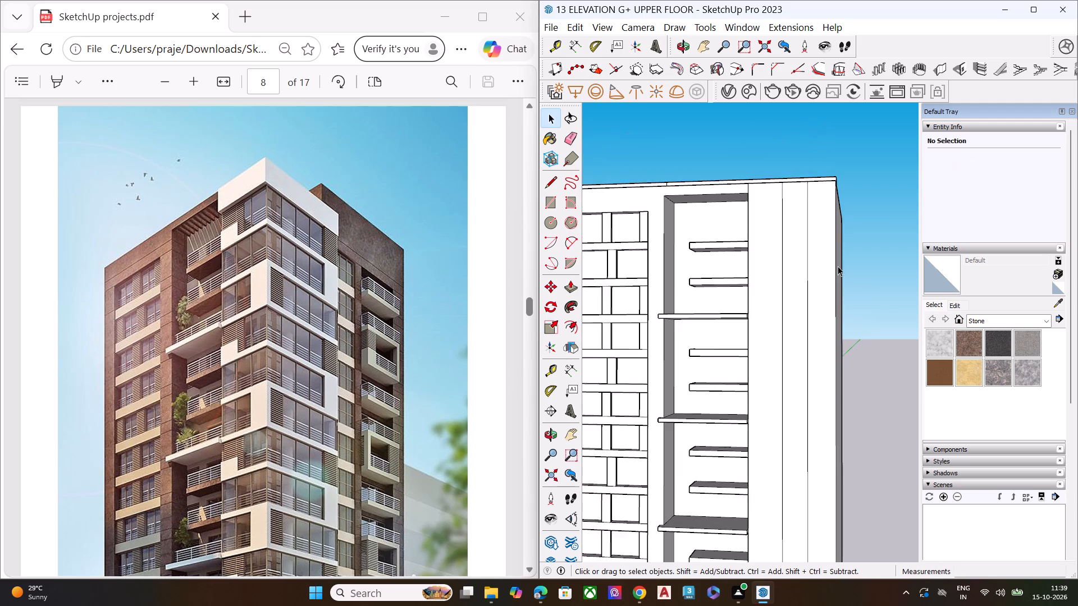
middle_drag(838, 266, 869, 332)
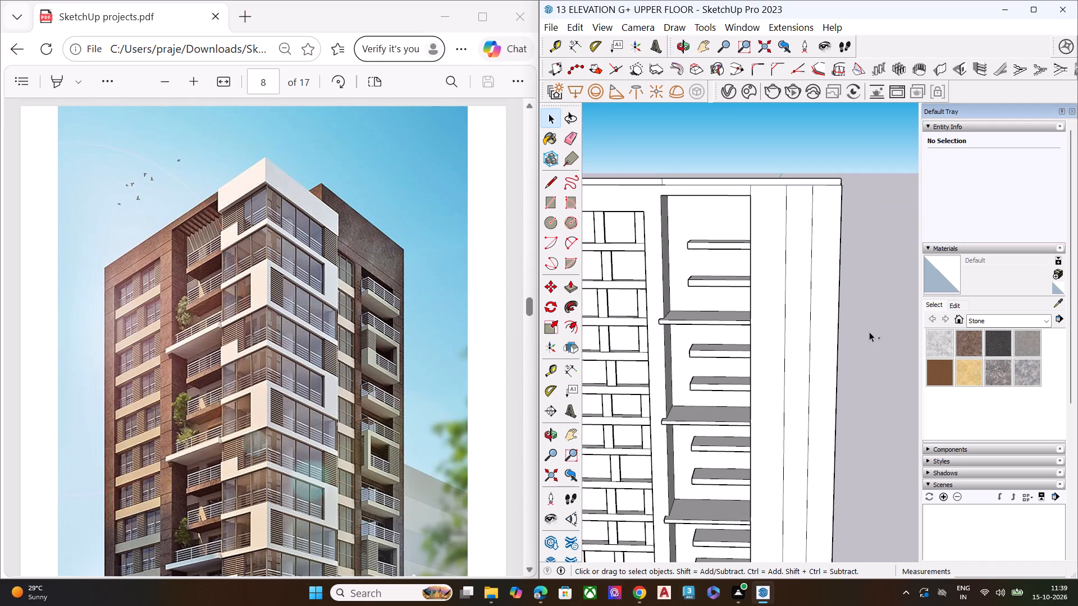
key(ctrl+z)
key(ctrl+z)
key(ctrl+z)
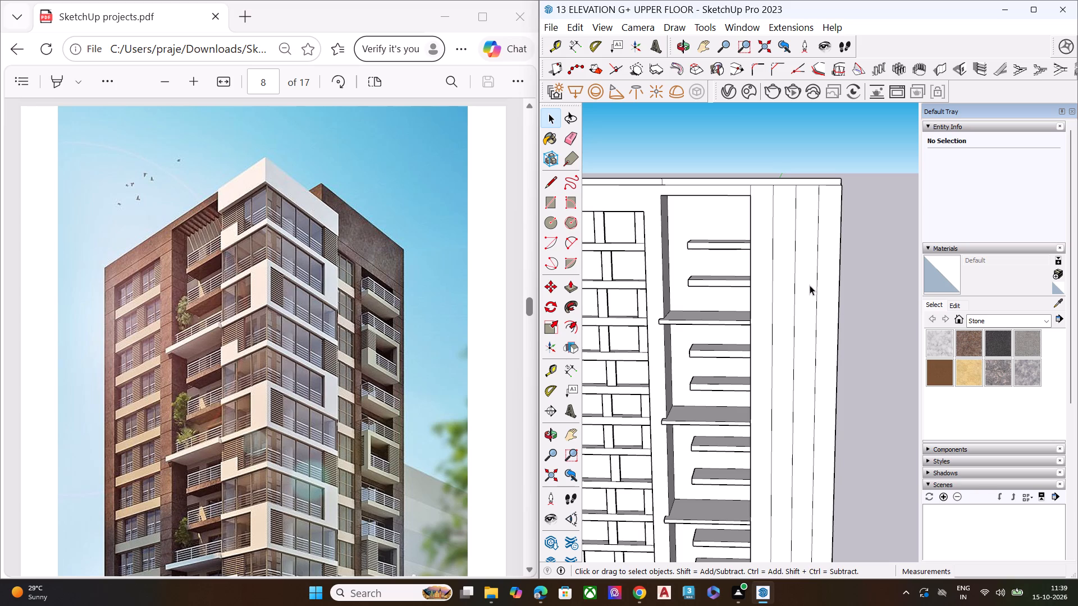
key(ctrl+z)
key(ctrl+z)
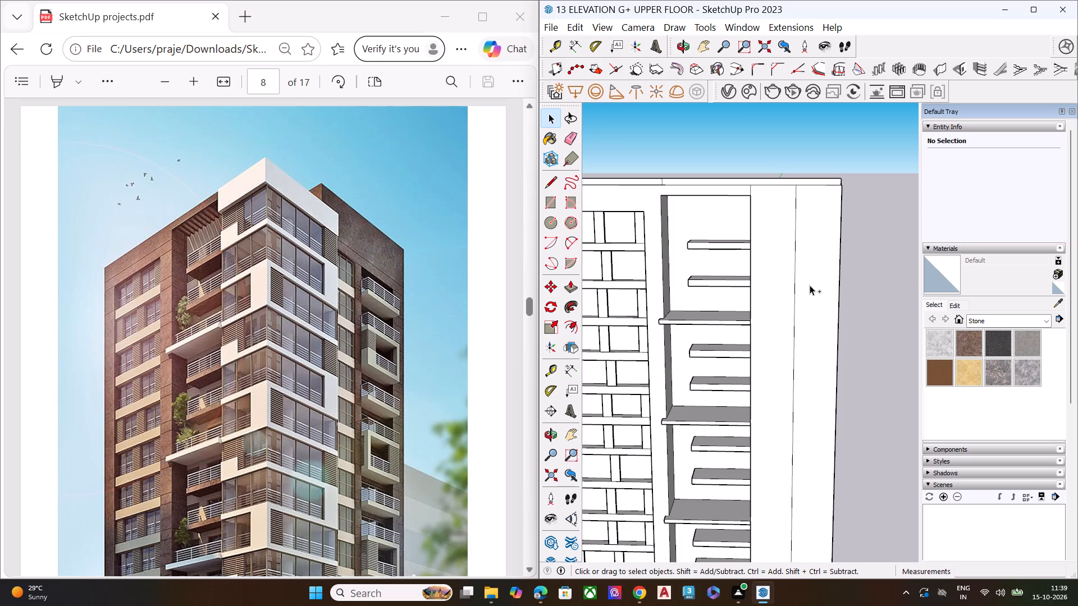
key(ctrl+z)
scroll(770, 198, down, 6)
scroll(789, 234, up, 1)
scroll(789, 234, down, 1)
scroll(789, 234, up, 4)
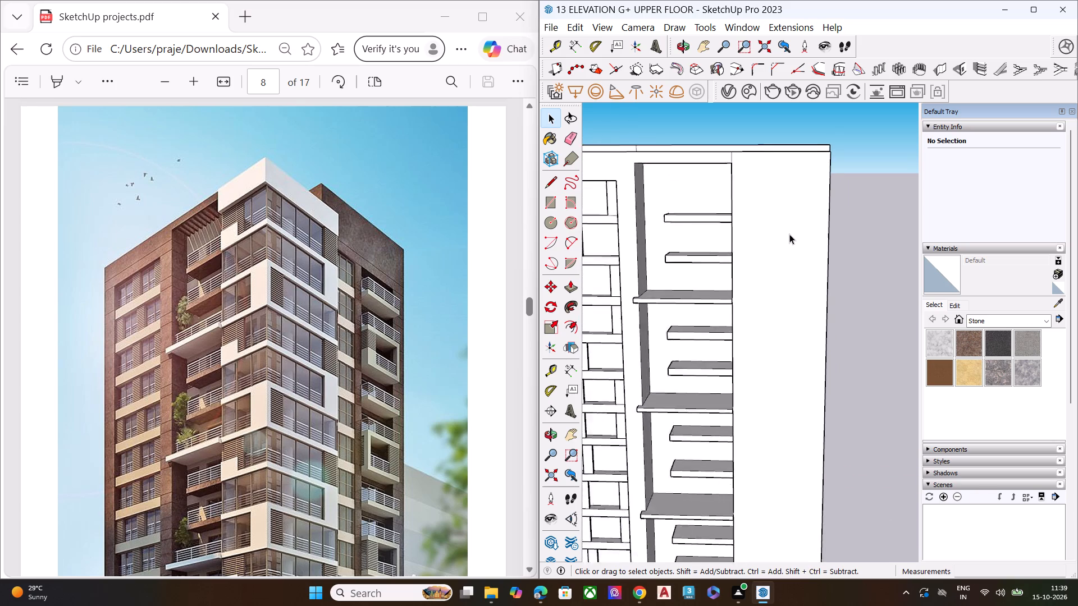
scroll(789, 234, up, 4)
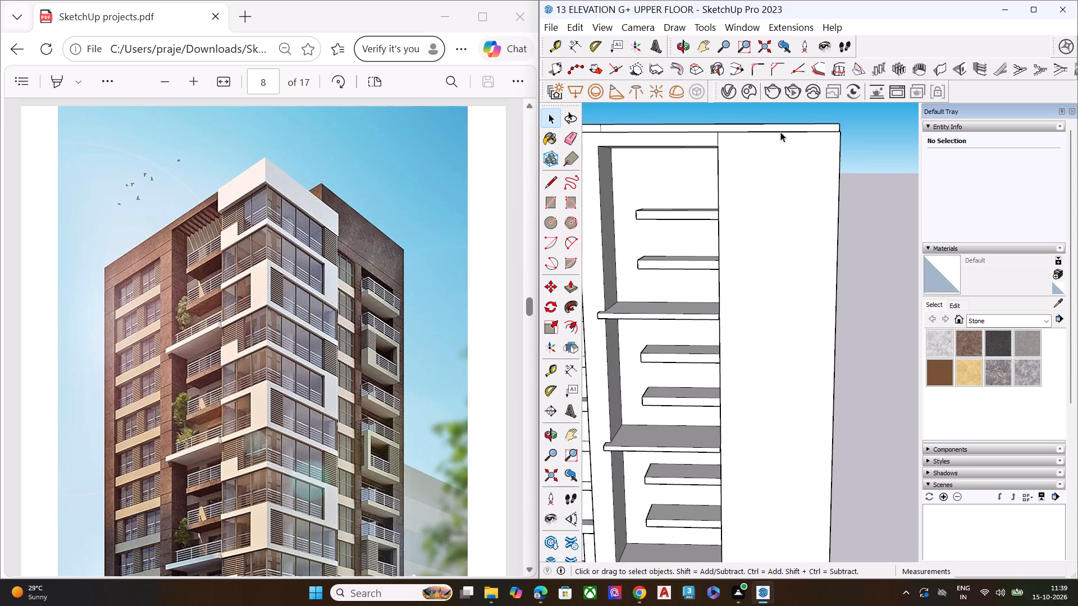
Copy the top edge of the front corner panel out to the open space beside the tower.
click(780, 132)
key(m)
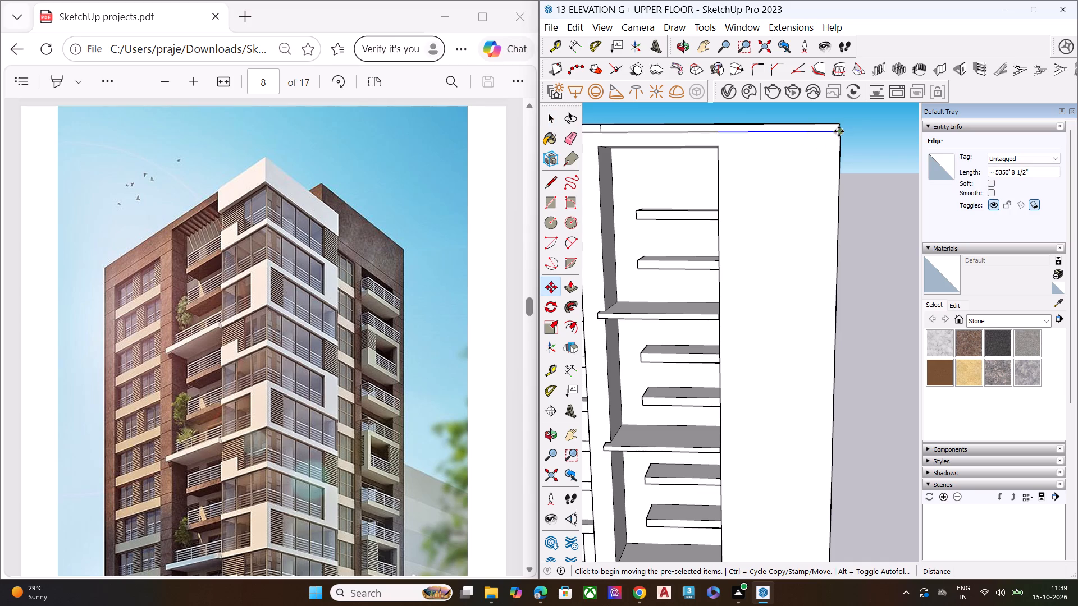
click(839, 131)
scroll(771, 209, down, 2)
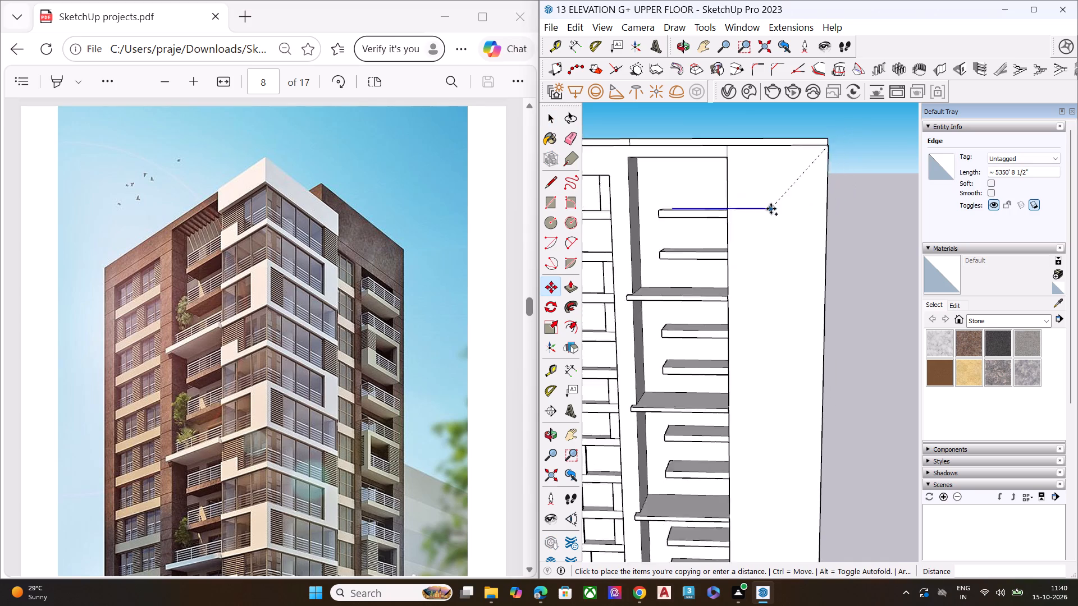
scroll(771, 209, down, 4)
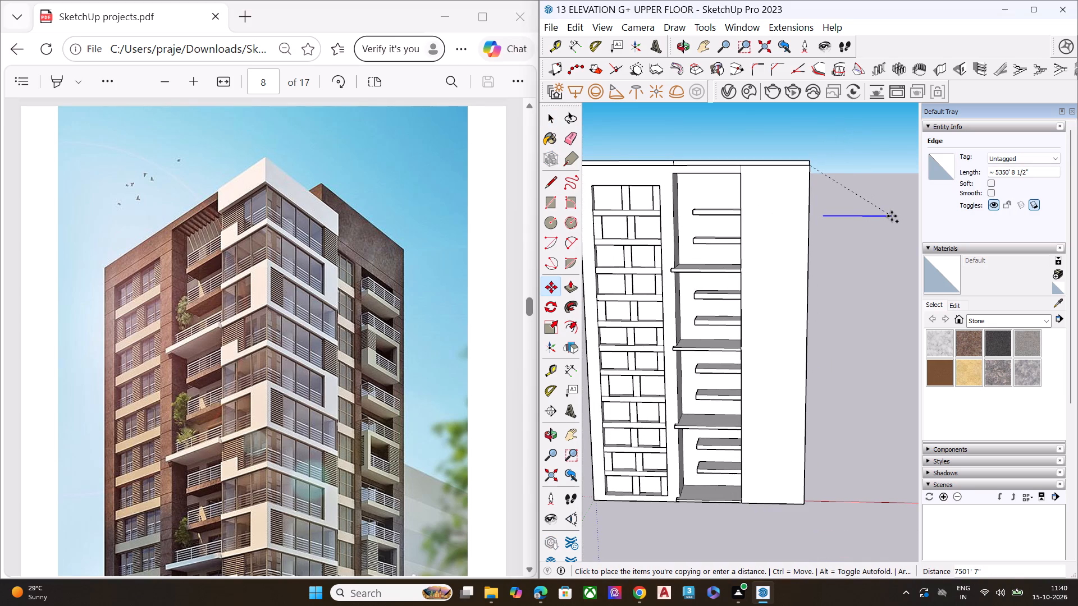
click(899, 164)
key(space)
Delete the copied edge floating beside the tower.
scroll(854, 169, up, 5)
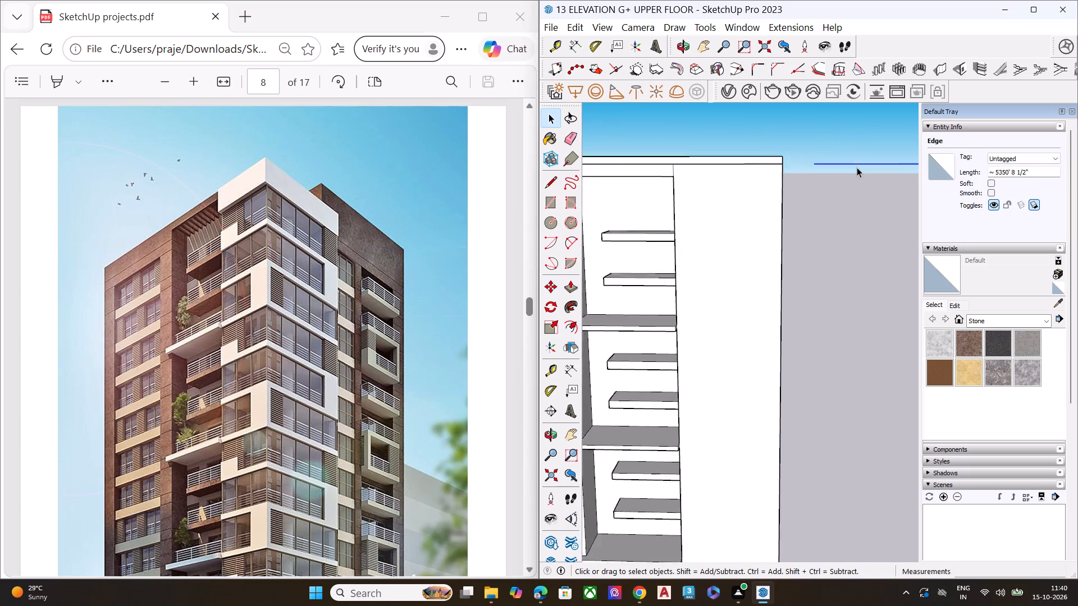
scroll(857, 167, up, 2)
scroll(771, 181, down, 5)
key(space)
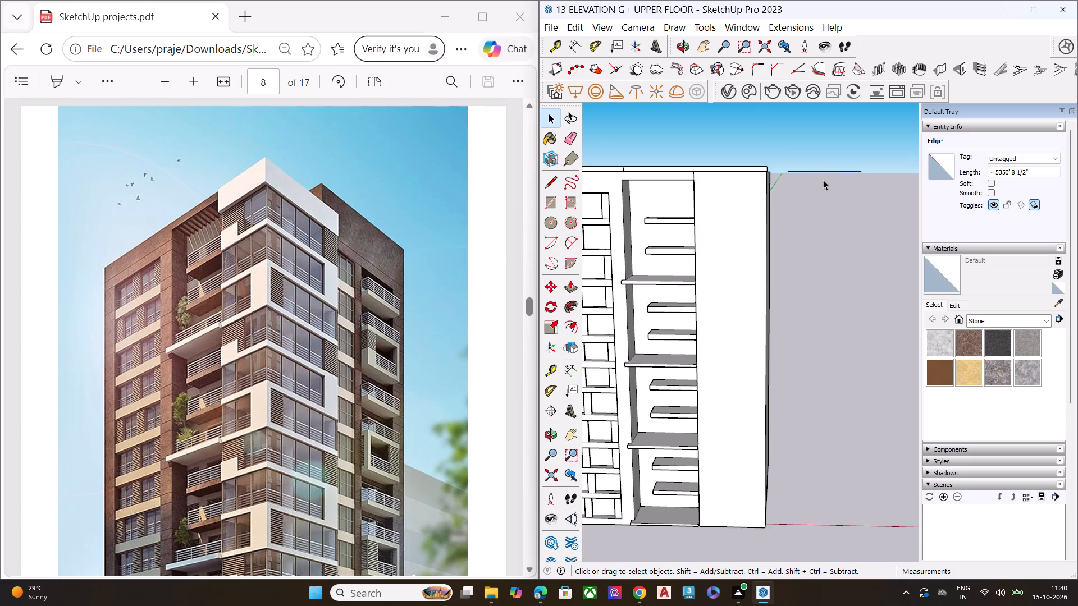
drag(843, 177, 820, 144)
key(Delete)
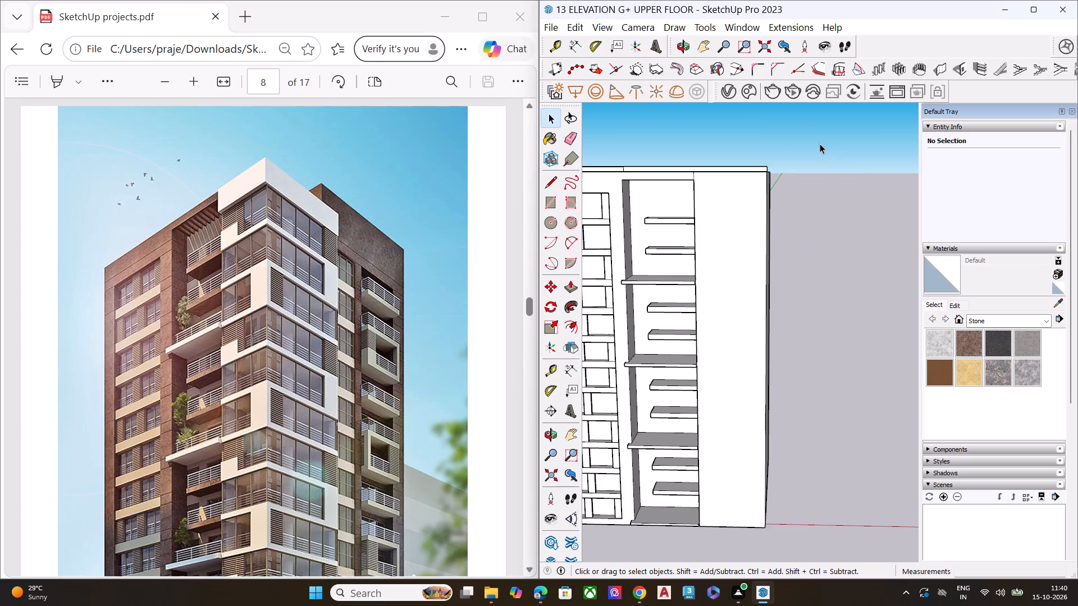
Draw two full-height vertical lines on the front corner panel, dividing it into three roughly equal strips.
key(l)
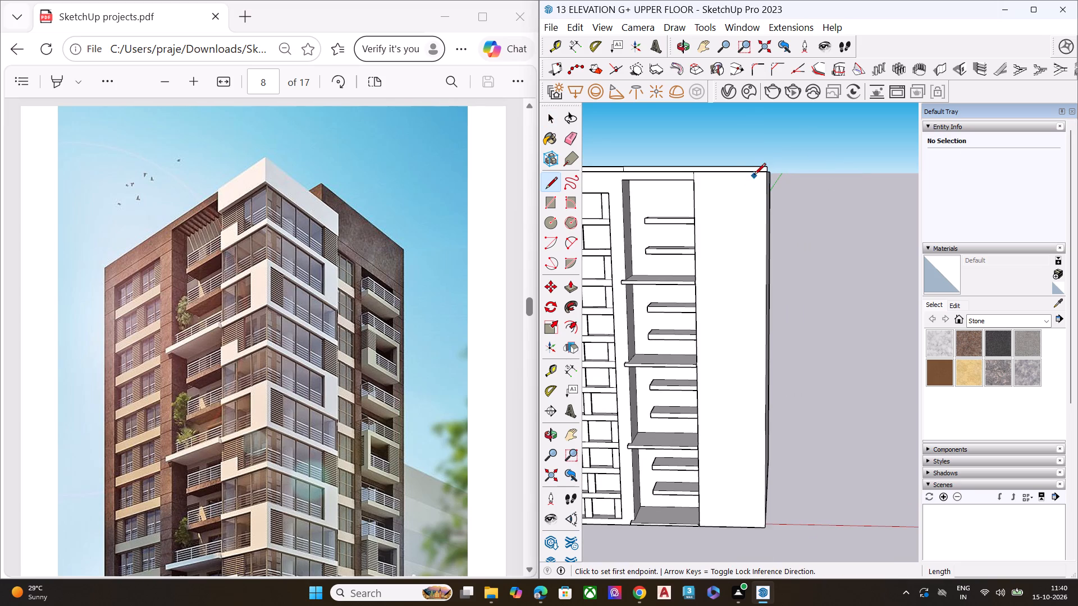
click(721, 171)
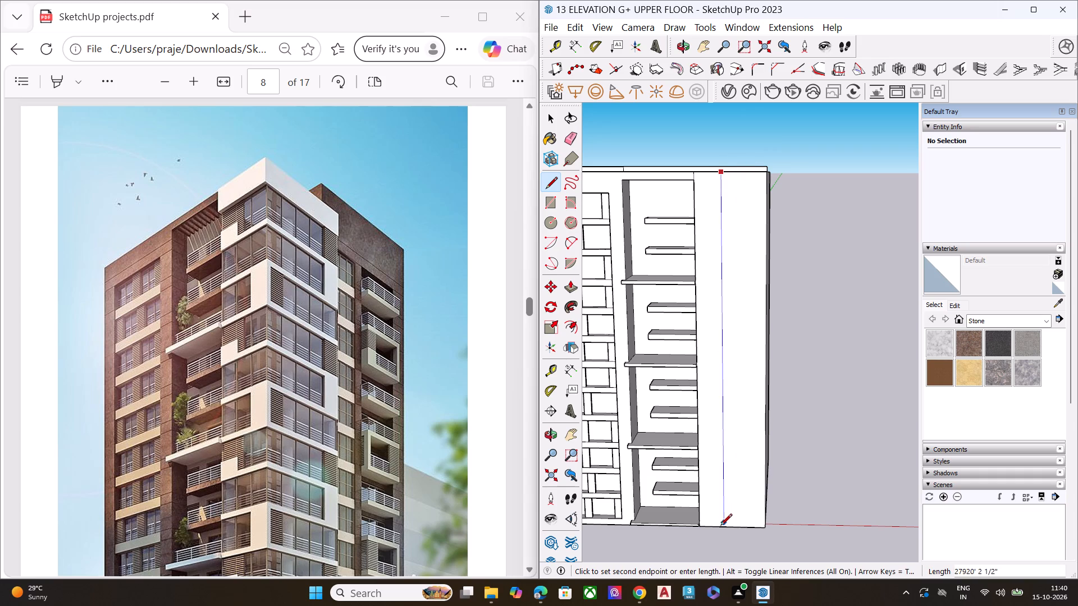
click(720, 529)
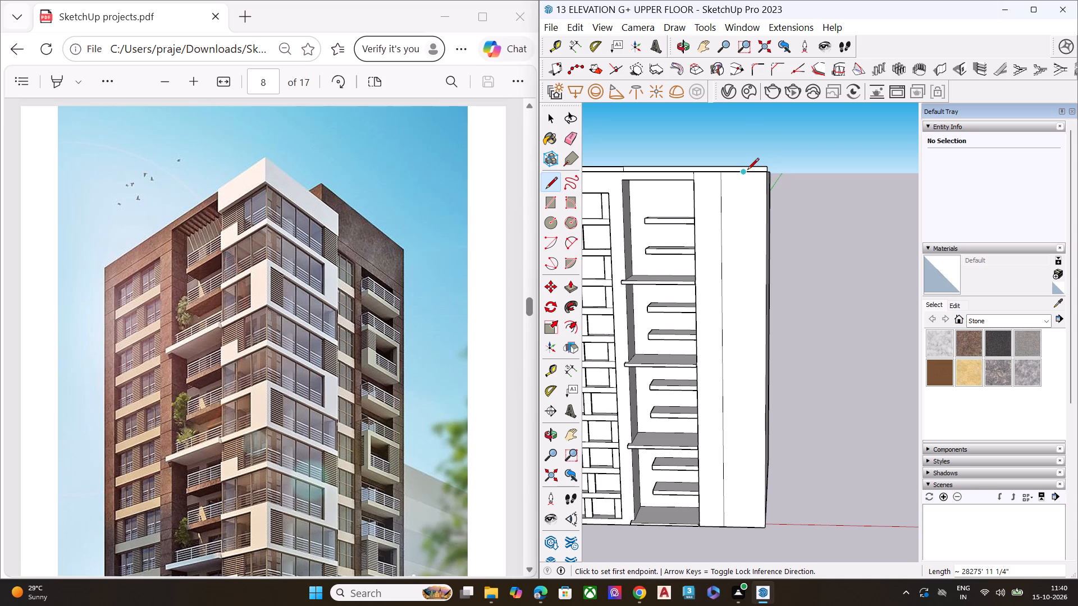
click(747, 171)
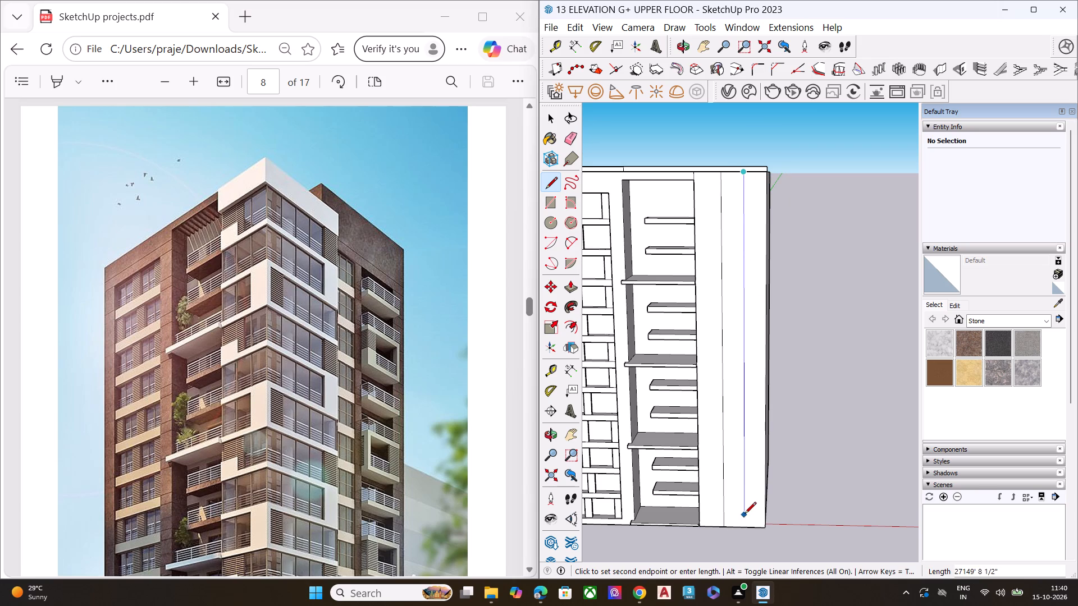
click(743, 524)
key(space)
Scale the panel strip beside the balconies narrower in width by a factor of about 0.95.
scroll(720, 133, up, 6)
middle_drag(748, 206, 741, 148)
scroll(741, 188, up, 6)
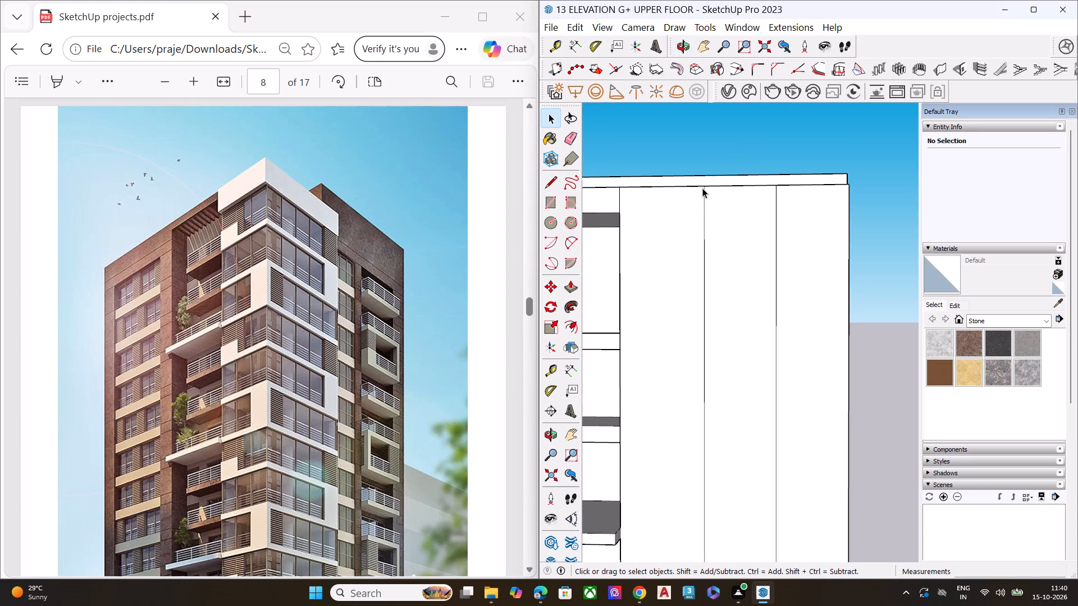
scroll(744, 168, down, 4)
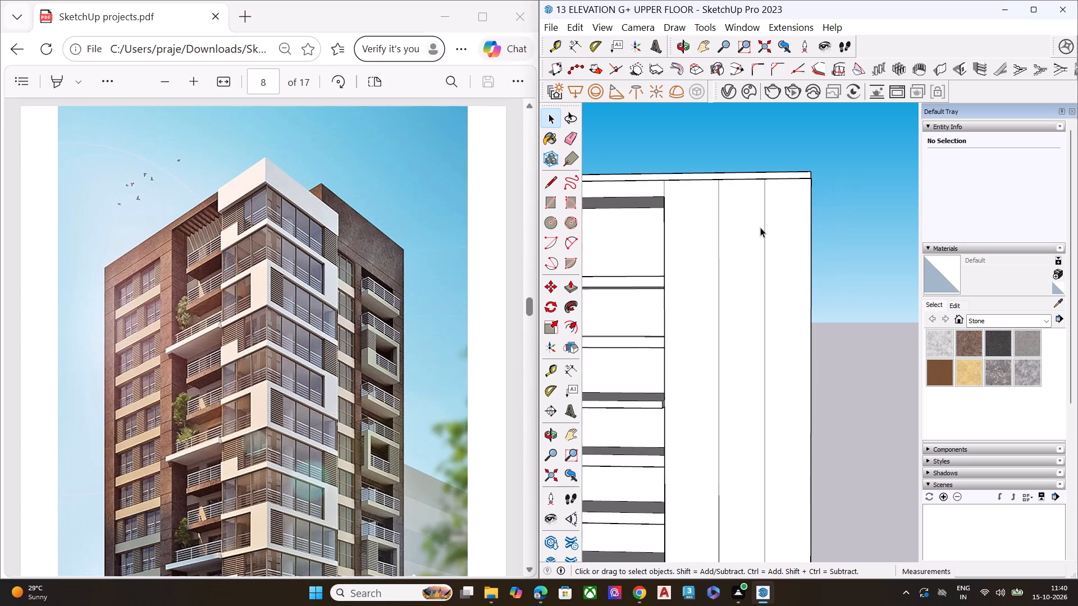
scroll(762, 227, up, 3)
double_click(701, 218)
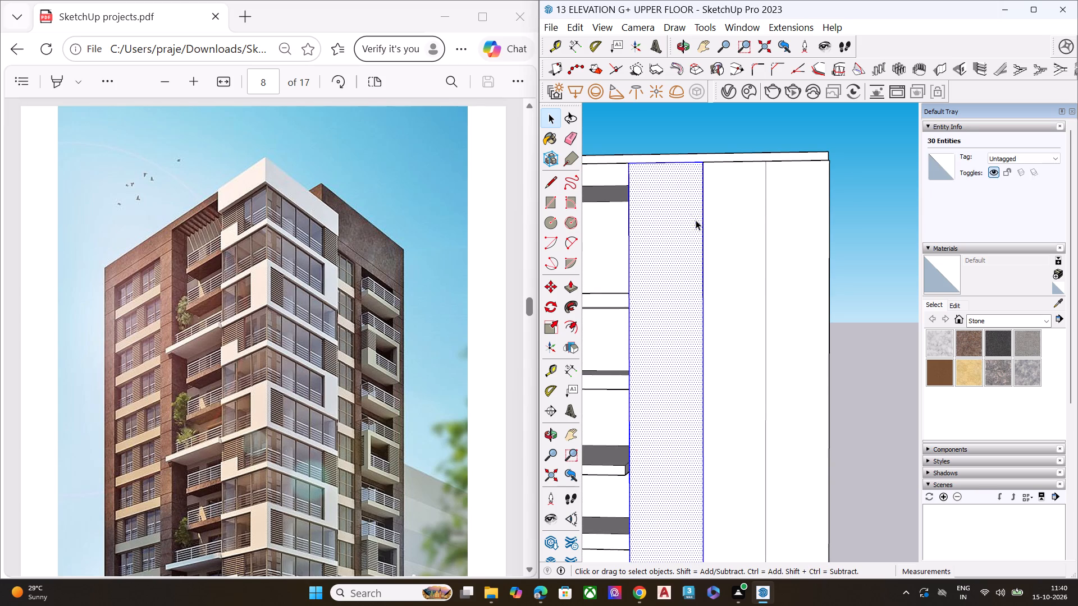
scroll(687, 208, down, 3)
key(s)
scroll(689, 261, down, 3)
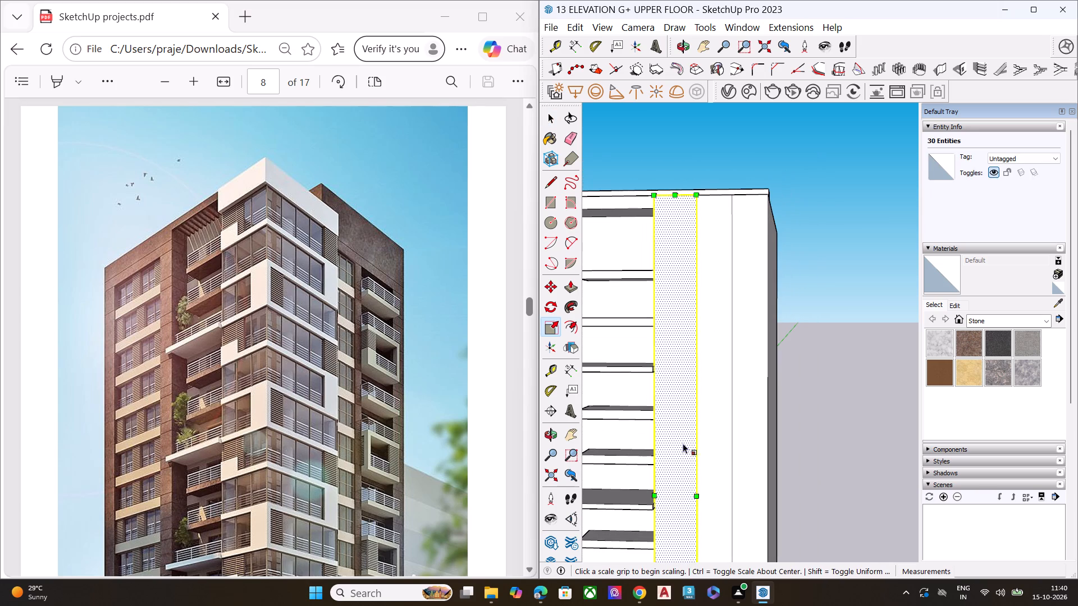
click(699, 497)
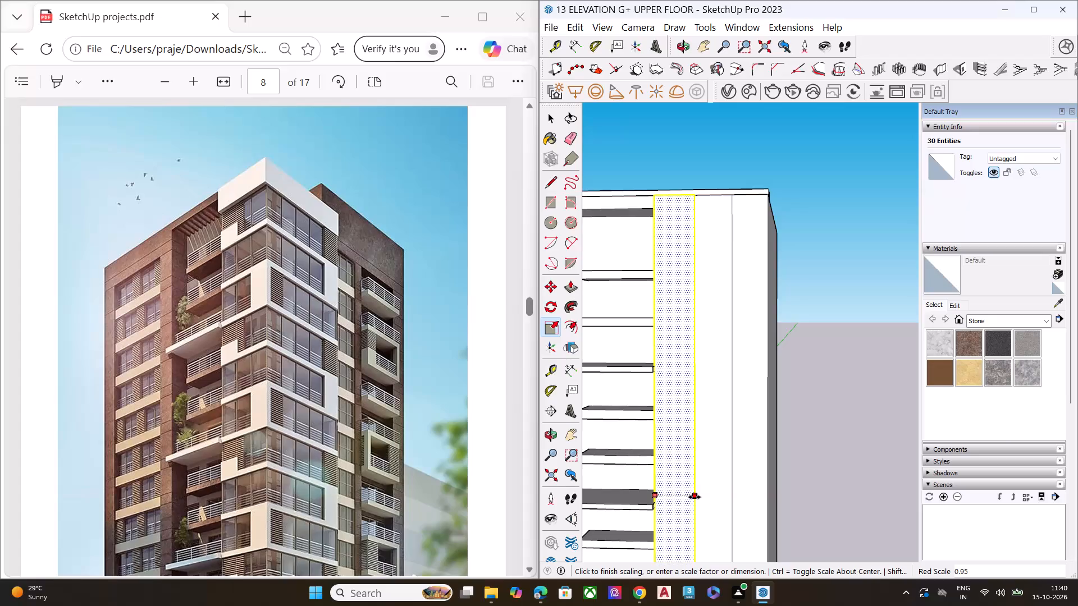
click(695, 497)
key(space)
Scale the strip along the building corner wider toward the panel centre by a factor of about 1.14.
double_click(752, 337)
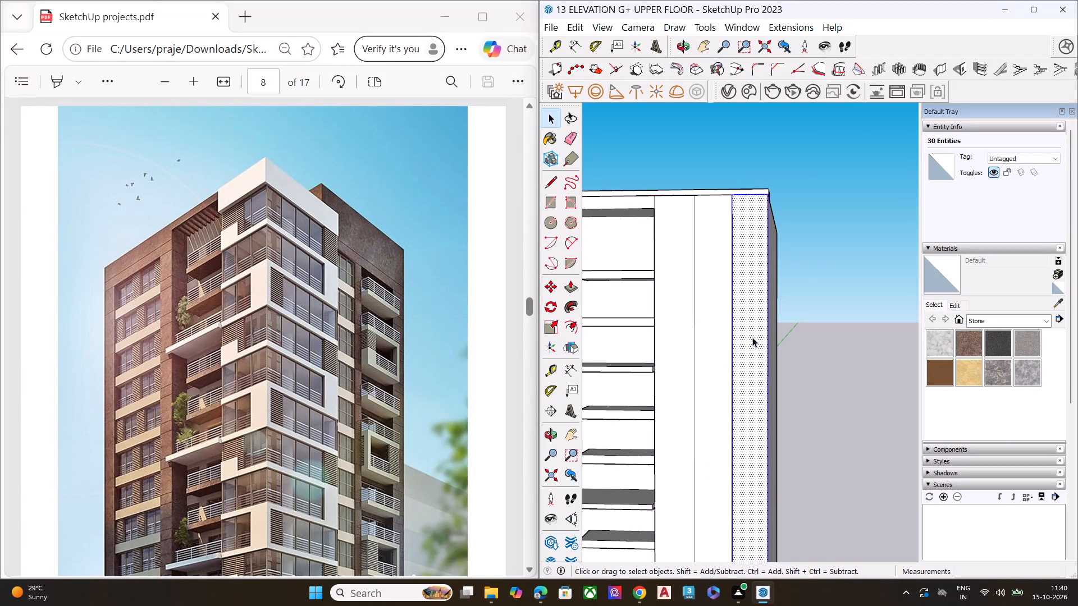
scroll(679, 260, down, 6)
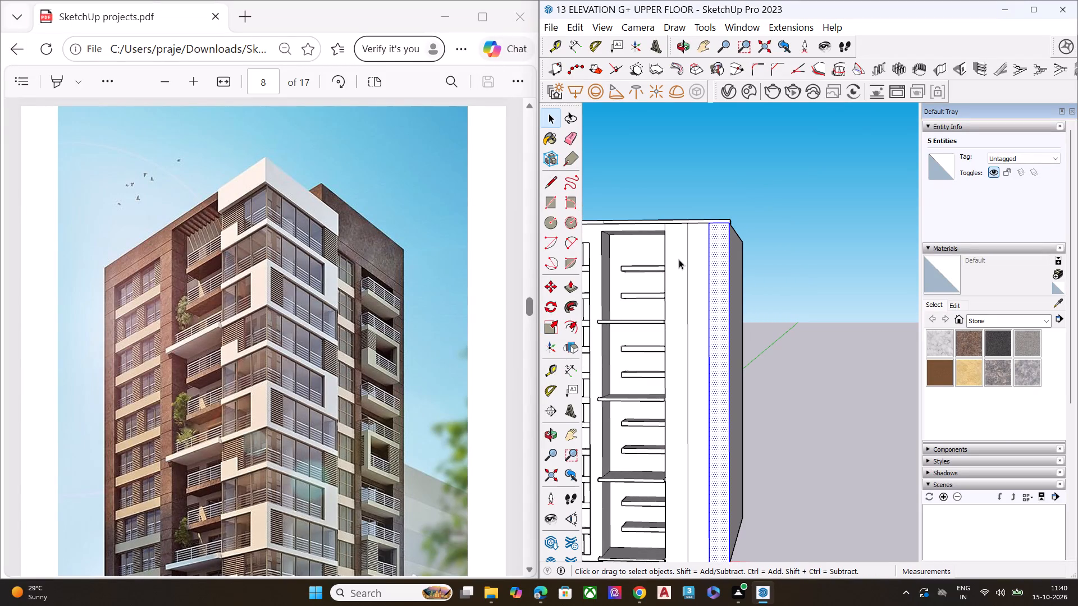
key(s)
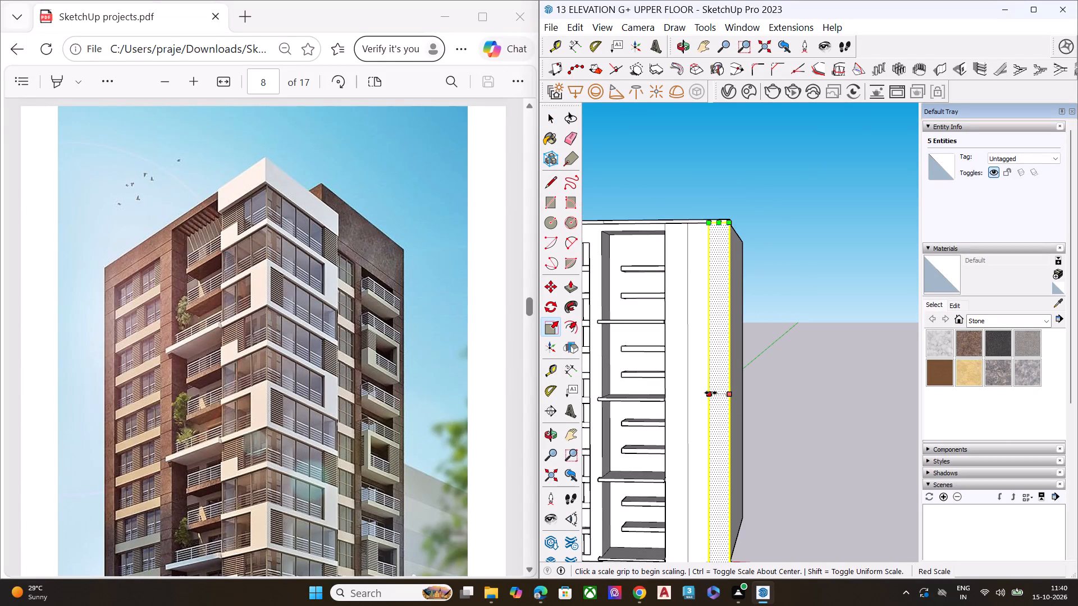
click(711, 393)
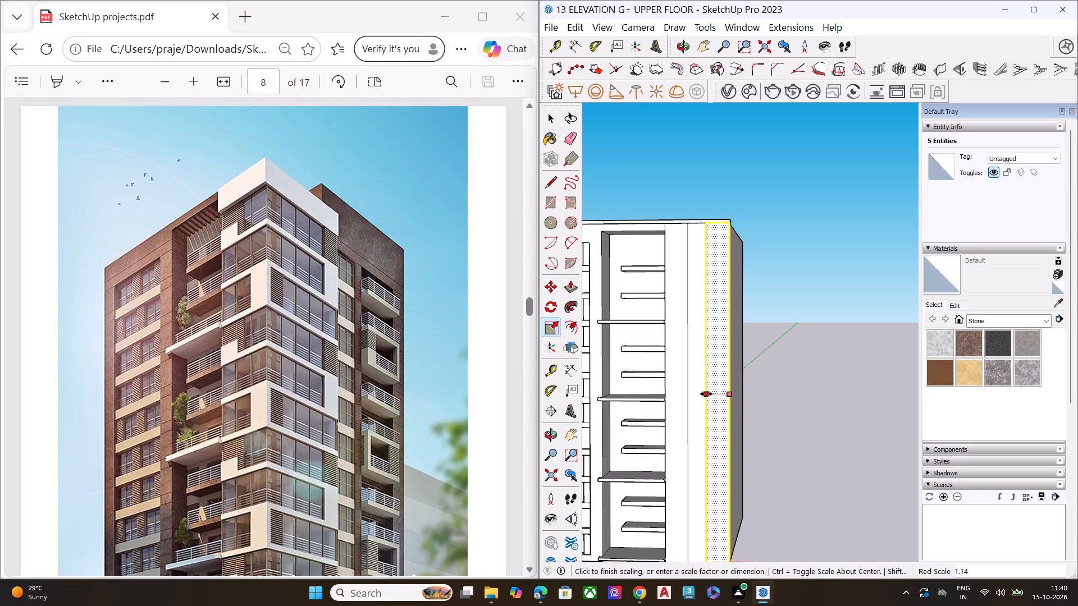
click(707, 394)
key(space)
click(794, 258)
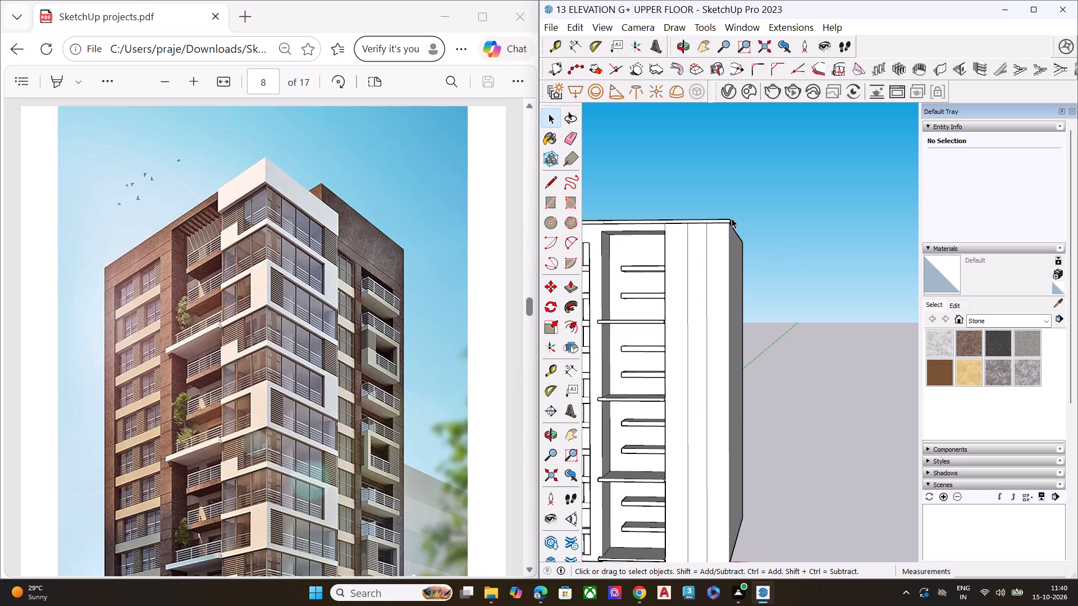
Draw a horizontal line across all three strips of the front panel, a short distance below its top edge.
middle_drag(732, 218, 717, 324)
scroll(707, 347, up, 7)
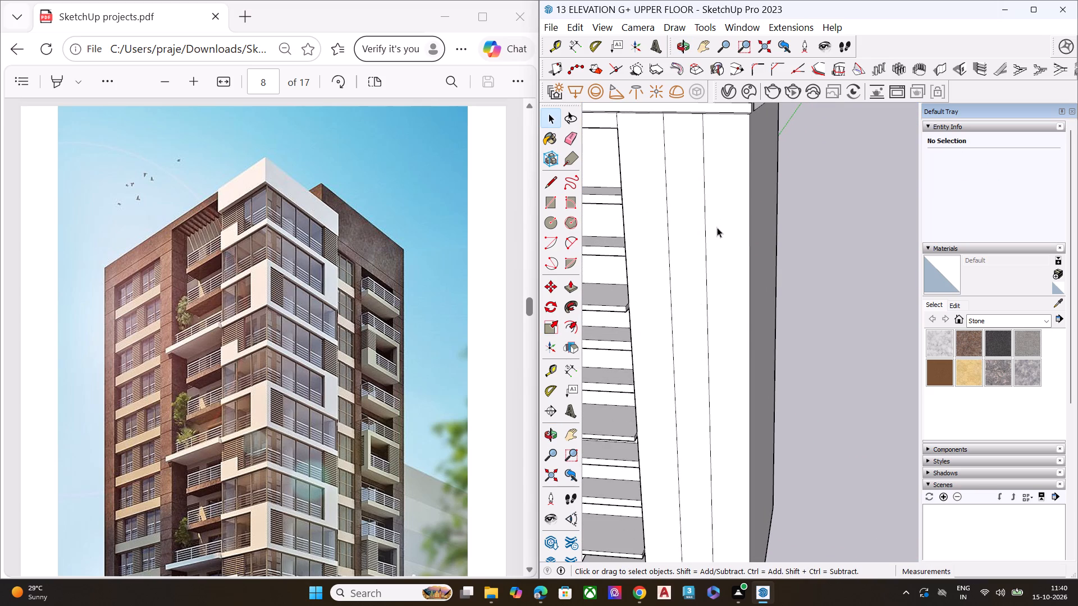
scroll(700, 225, down, 3)
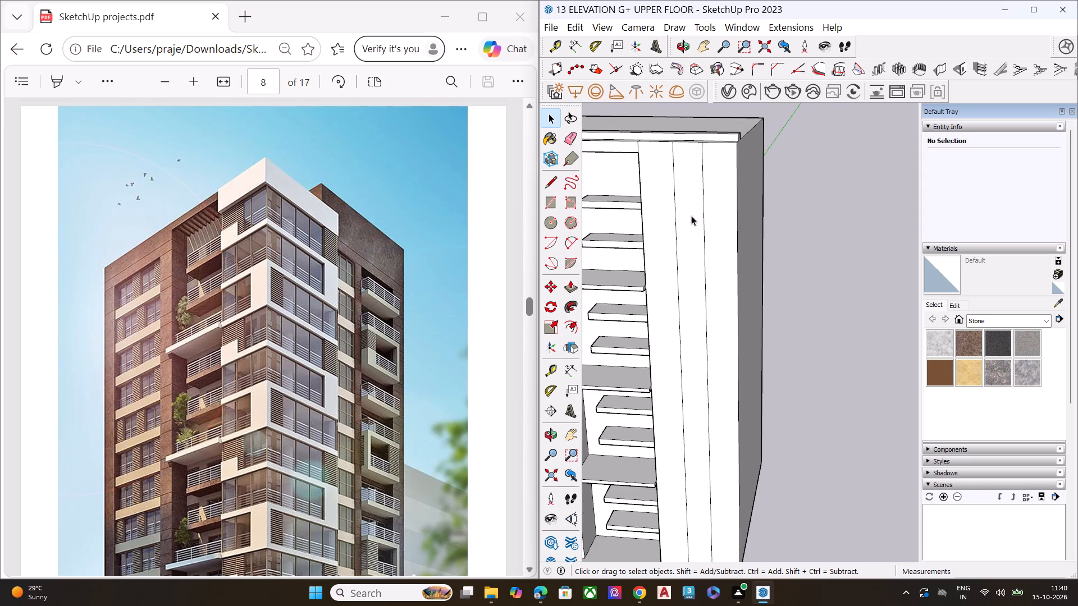
middle_drag(657, 164, 656, 140)
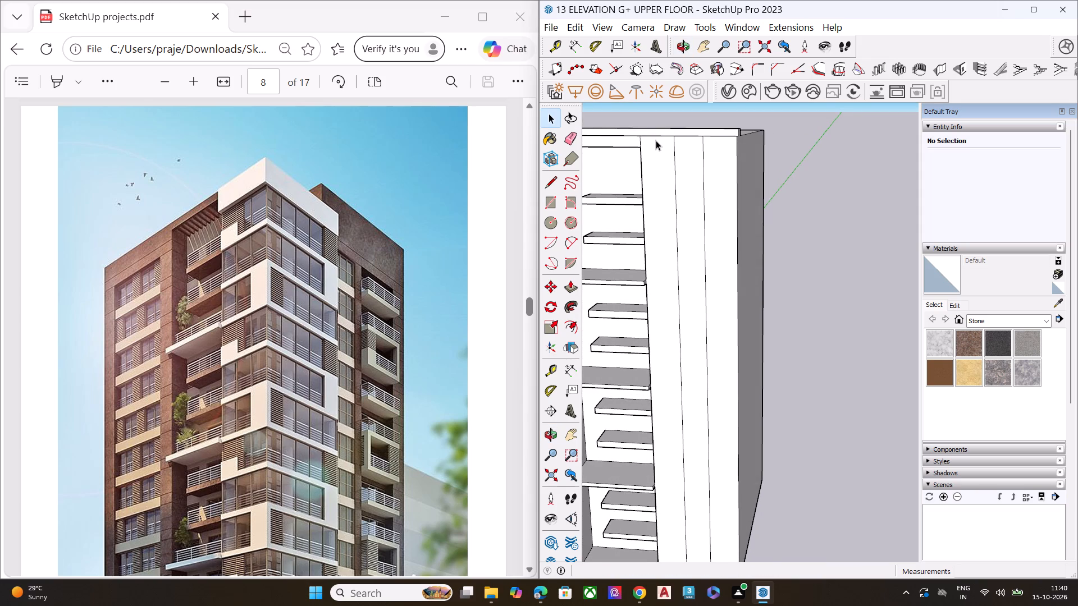
scroll(656, 140, up, 4)
key(l)
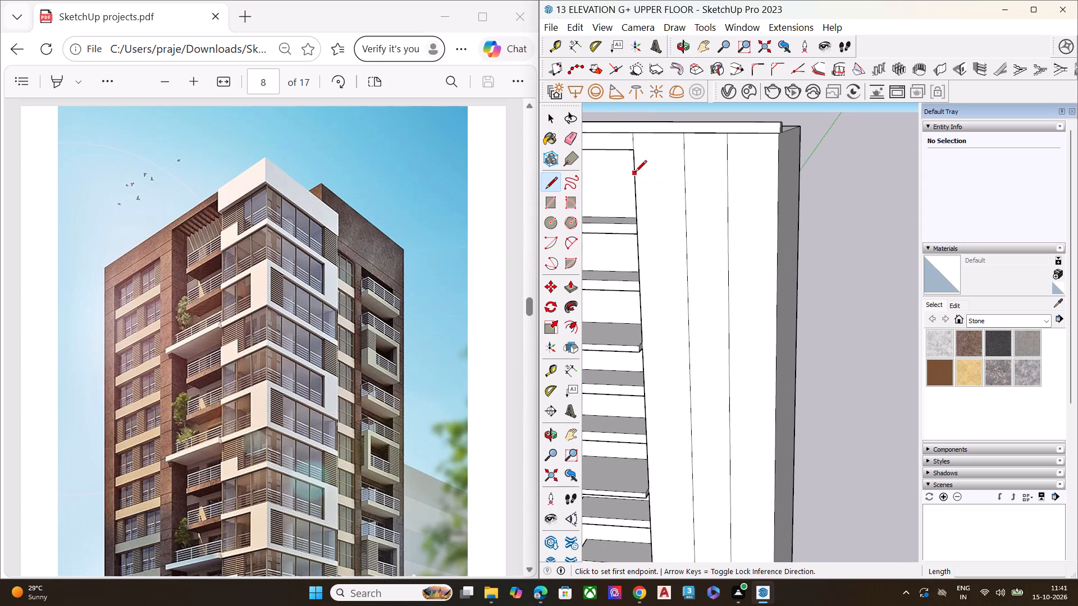
click(635, 171)
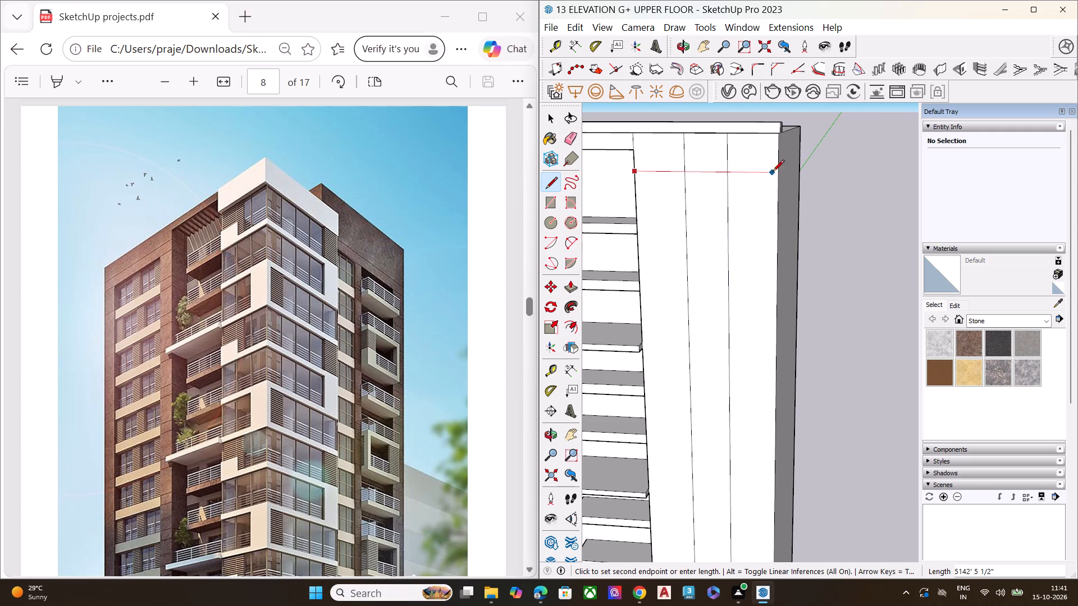
click(779, 175)
key(space)
Draw a short line under the end of the projecting roof band, separating it from the tower's side face.
middle_drag(771, 177, 642, 187)
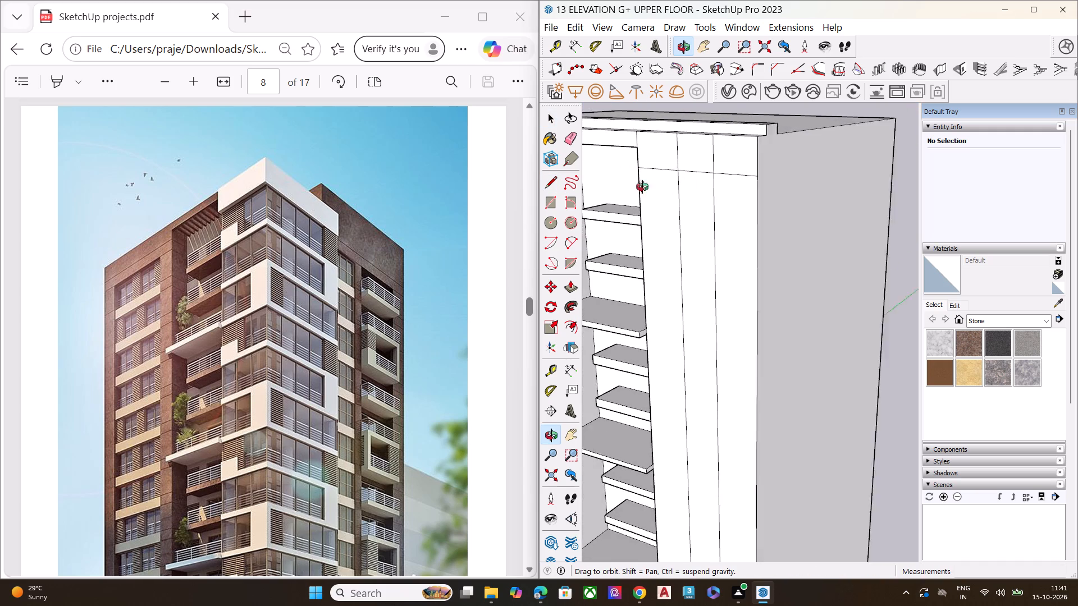
middle_drag(642, 187, 625, 186)
scroll(741, 155, down, 4)
middle_drag(824, 182, 707, 199)
scroll(707, 159, up, 2)
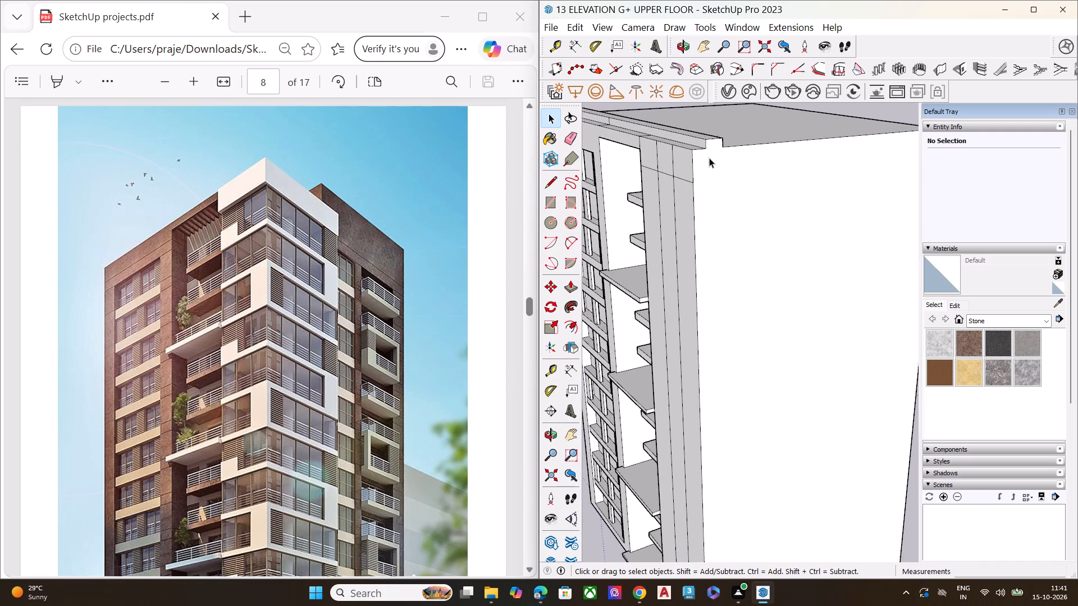
scroll(709, 158, up, 3)
middle_drag(714, 158, 695, 160)
scroll(695, 160, up, 2)
key(l)
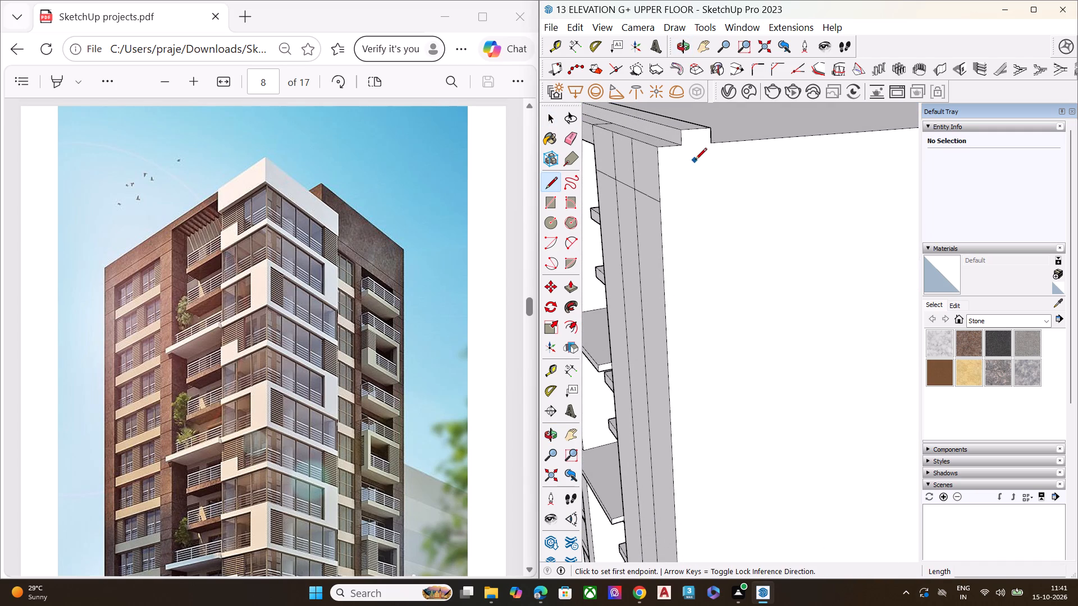
click(683, 142)
click(710, 143)
key(space)
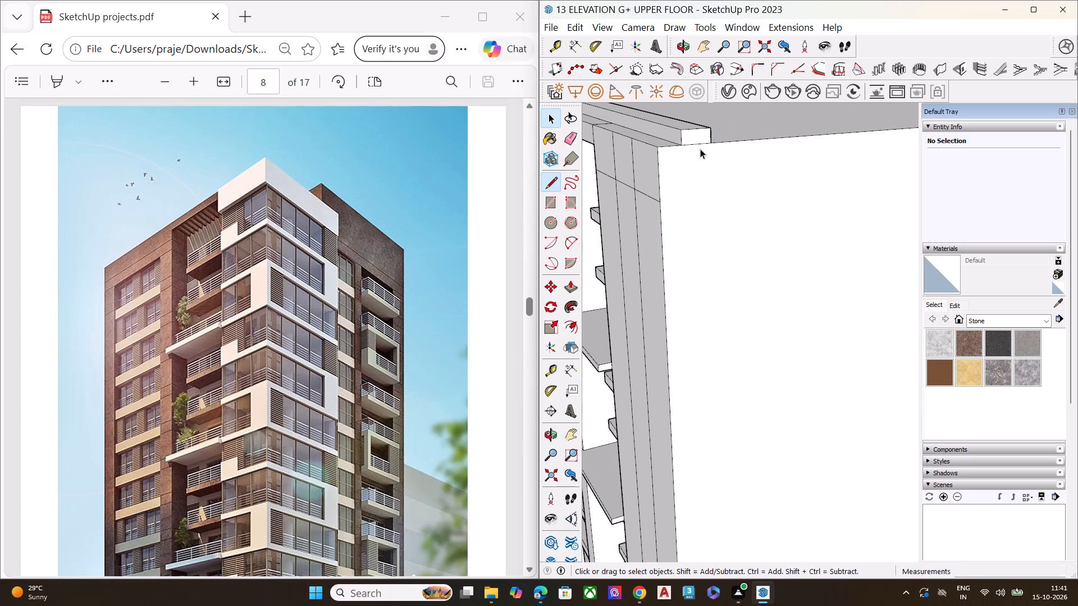
Draw a vertical line about 28282' long down the blank side face, from mid-way along its top edge to its bottom edge.
scroll(679, 163, down, 4)
middle_drag(759, 195, 706, 196)
key(l)
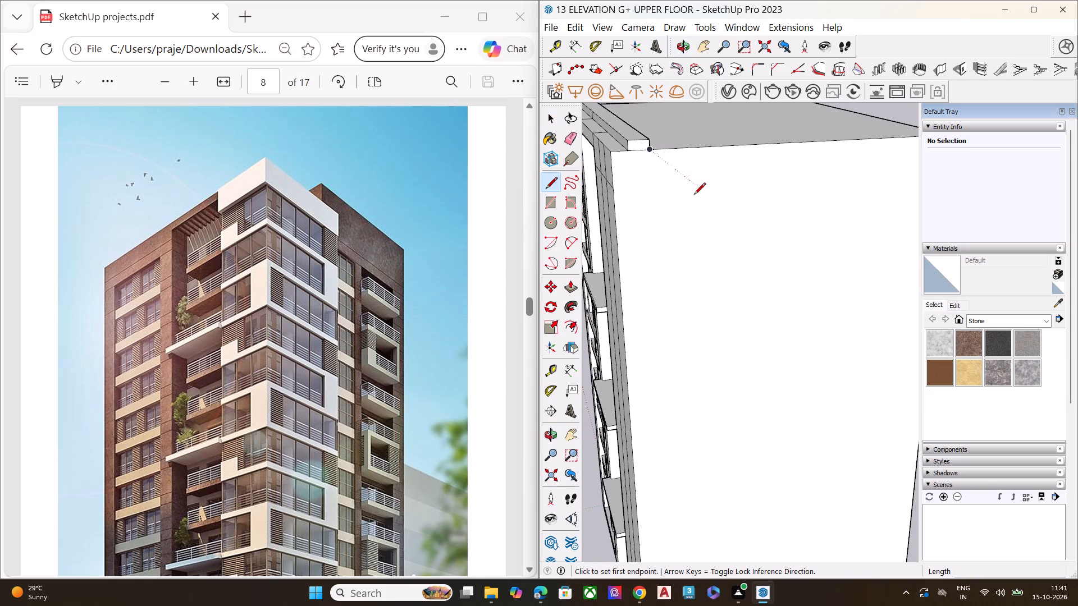
scroll(672, 153, down, 7)
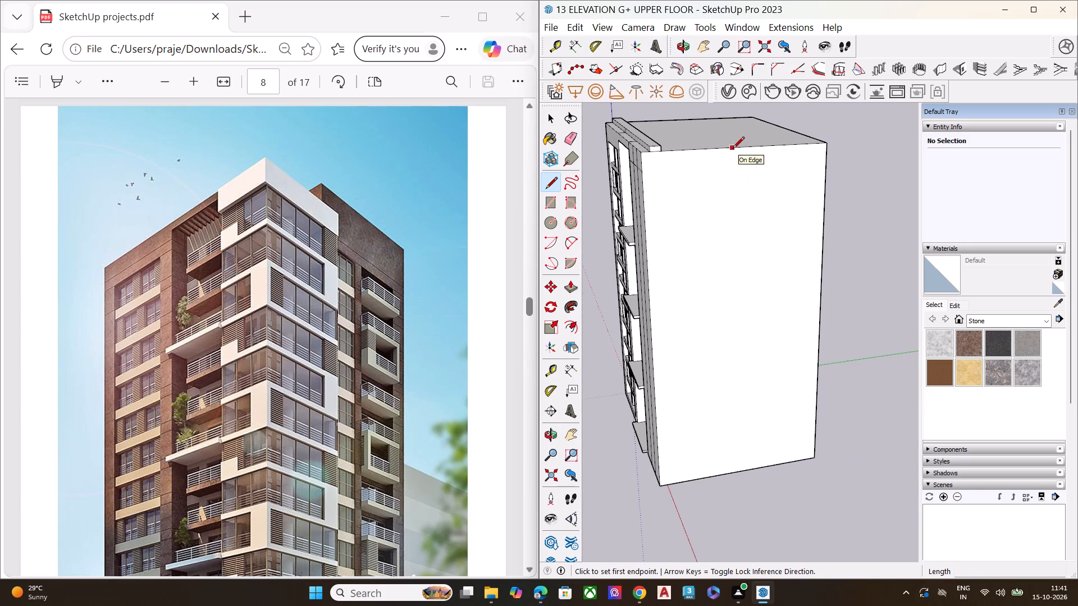
scroll(651, 162, down, 1)
middle_drag(651, 162, 746, 135)
scroll(728, 136, up, 2)
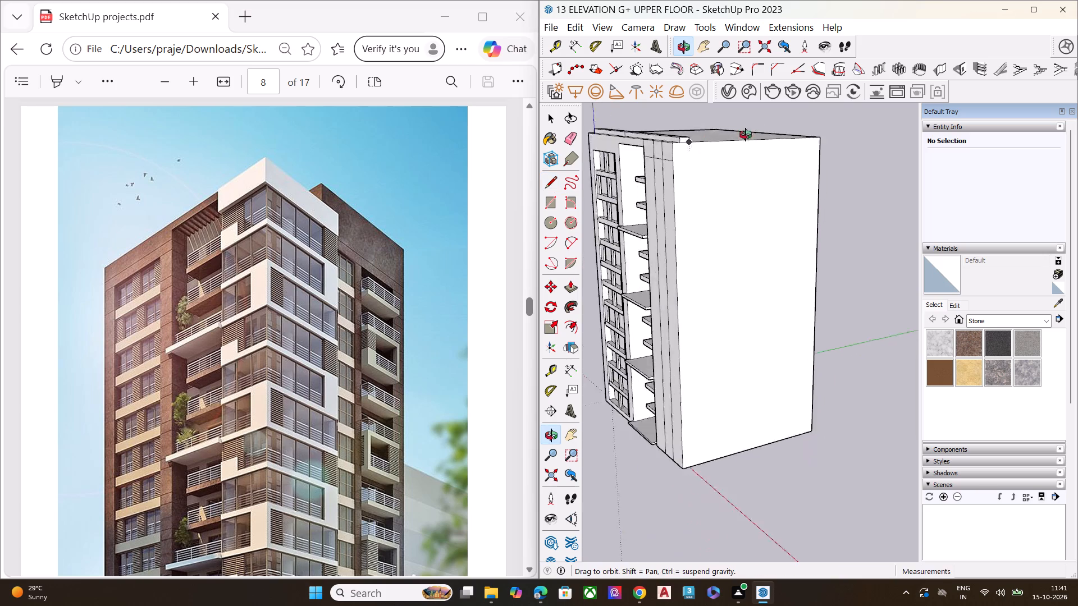
middle_drag(746, 135, 759, 132)
scroll(746, 135, up, 7)
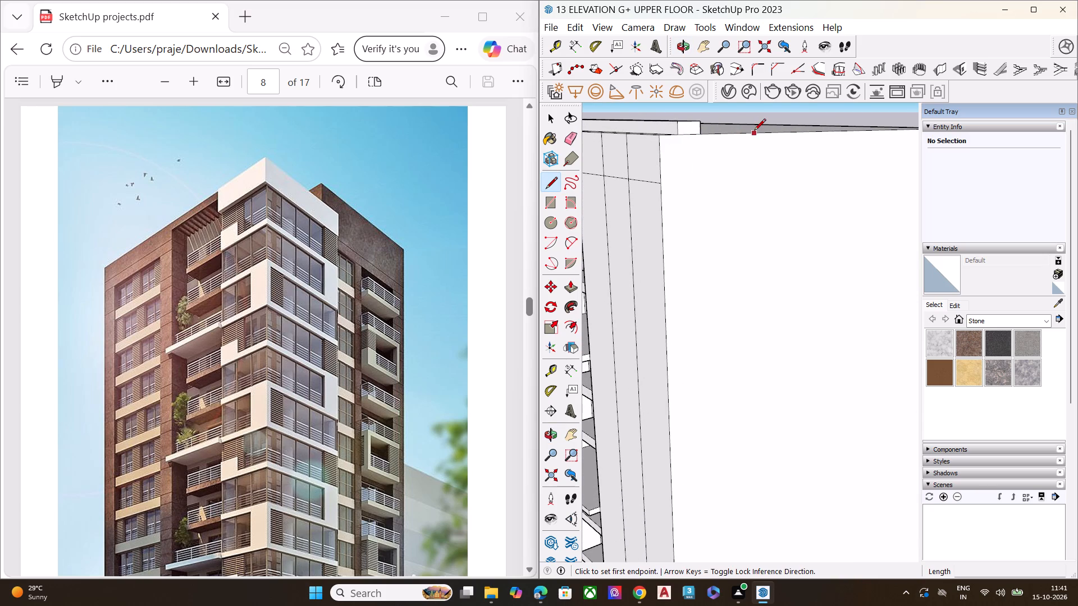
scroll(732, 144, down, 1)
click(815, 135)
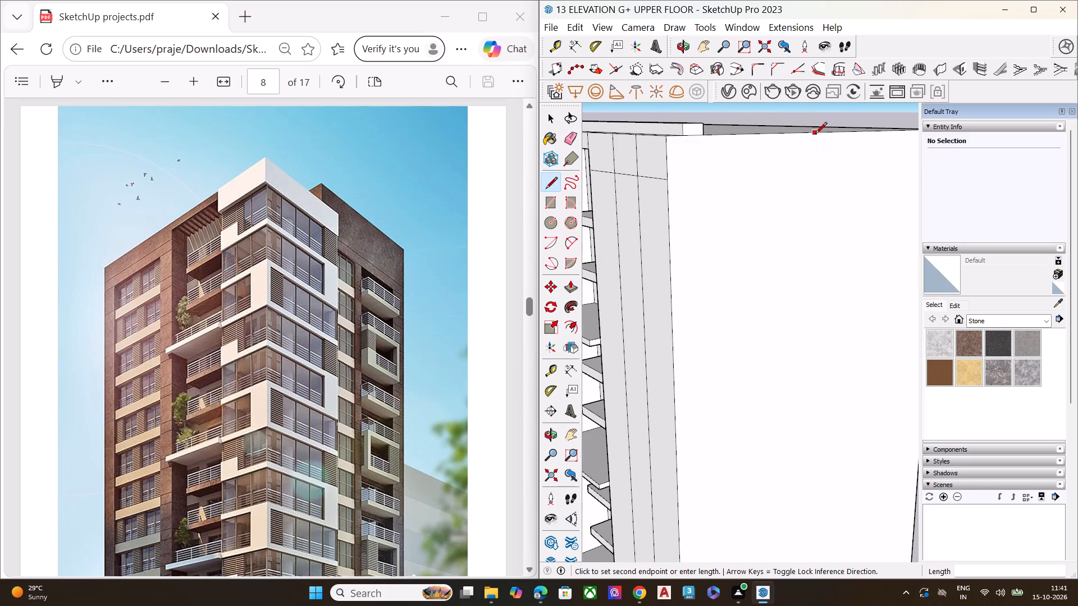
scroll(820, 203, down, 7)
scroll(820, 210, up, 1)
scroll(820, 210, down, 3)
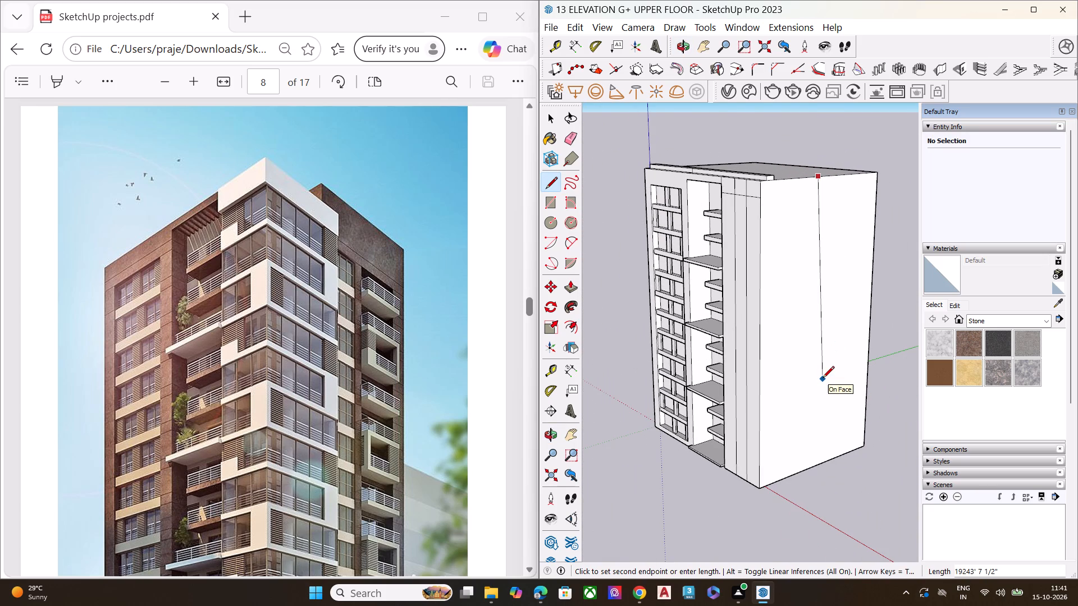
click(815, 467)
key(space)
Draw a horizontal line across the side face, from the front panel's horizontal line at the corner to the new vertical divider.
middle_drag(772, 228, 773, 178)
scroll(769, 171, up, 3)
scroll(760, 171, down, 1)
scroll(759, 171, up, 11)
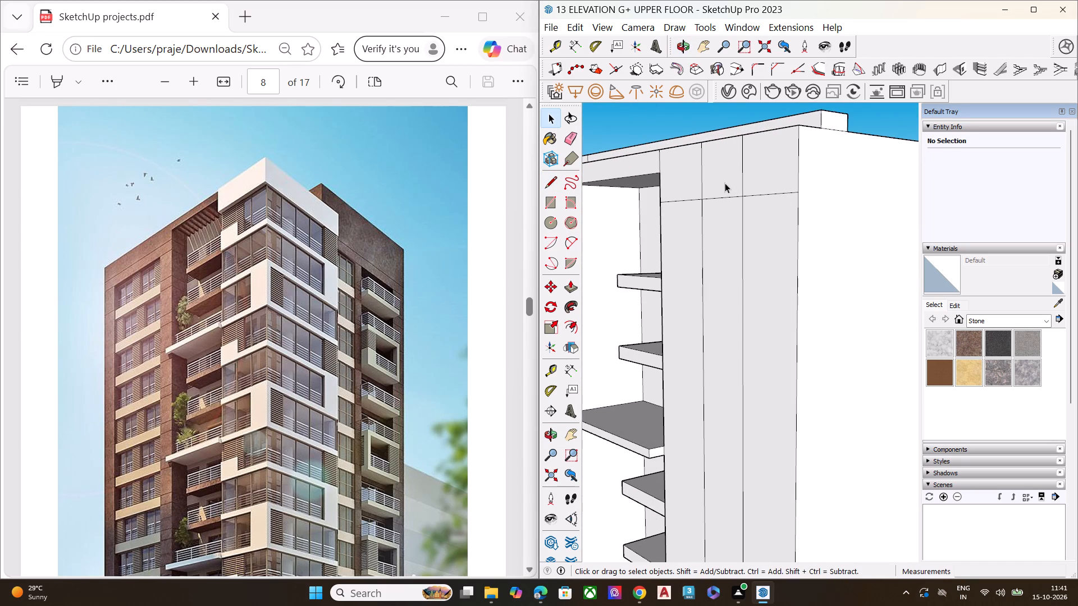
key(l)
click(795, 194)
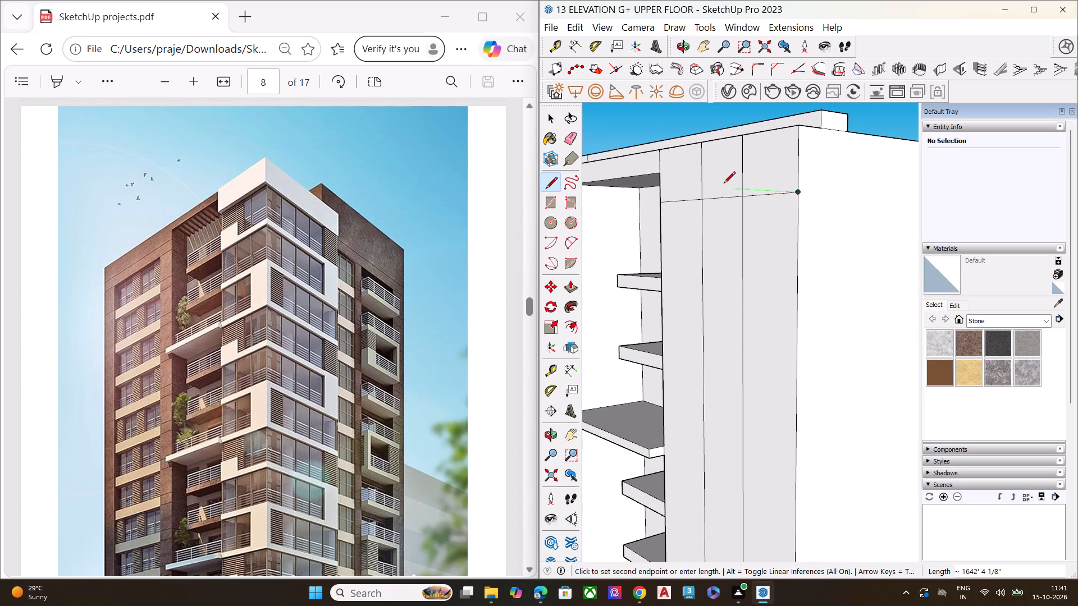
scroll(722, 184, down, 8)
click(841, 199)
key(space)
scroll(756, 178, up, 8)
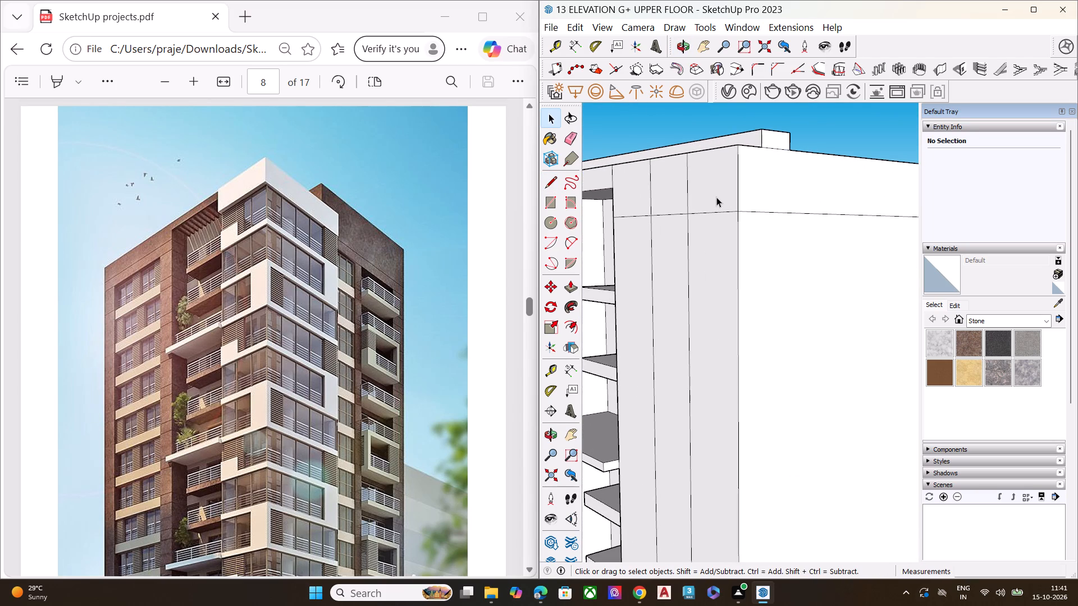
Erase the two vertical strip dividers above the horizontal line on the front panel to leave one top band.
key(e)
click(687, 181)
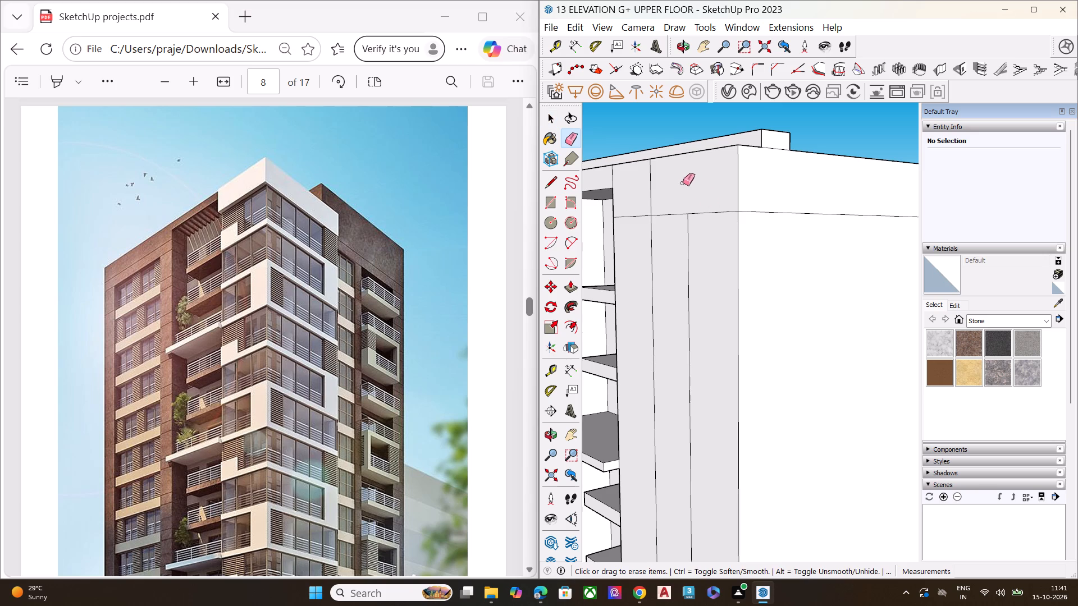
click(650, 191)
key(space)
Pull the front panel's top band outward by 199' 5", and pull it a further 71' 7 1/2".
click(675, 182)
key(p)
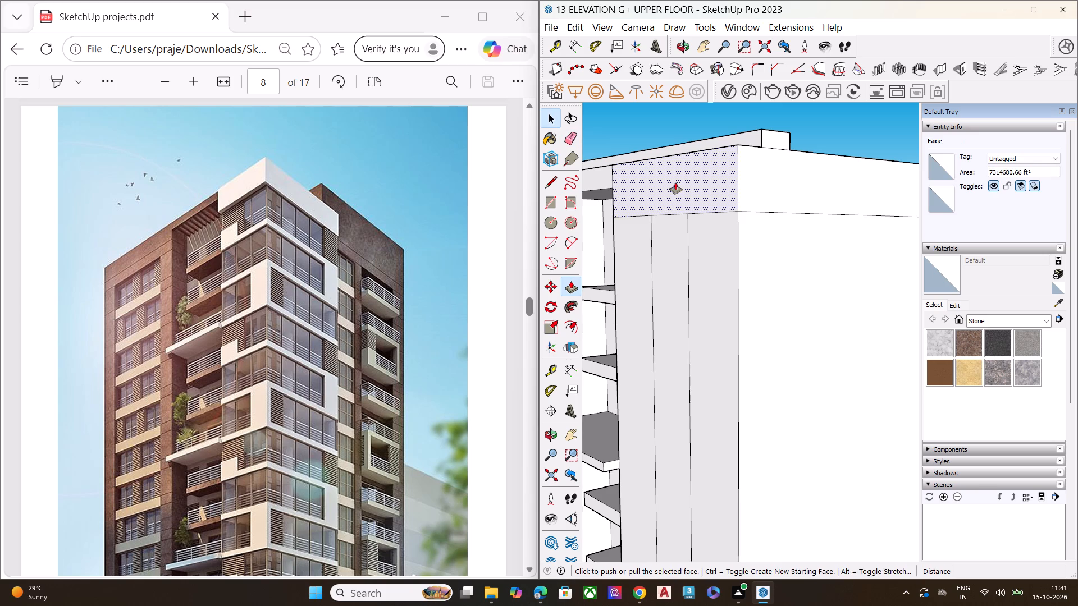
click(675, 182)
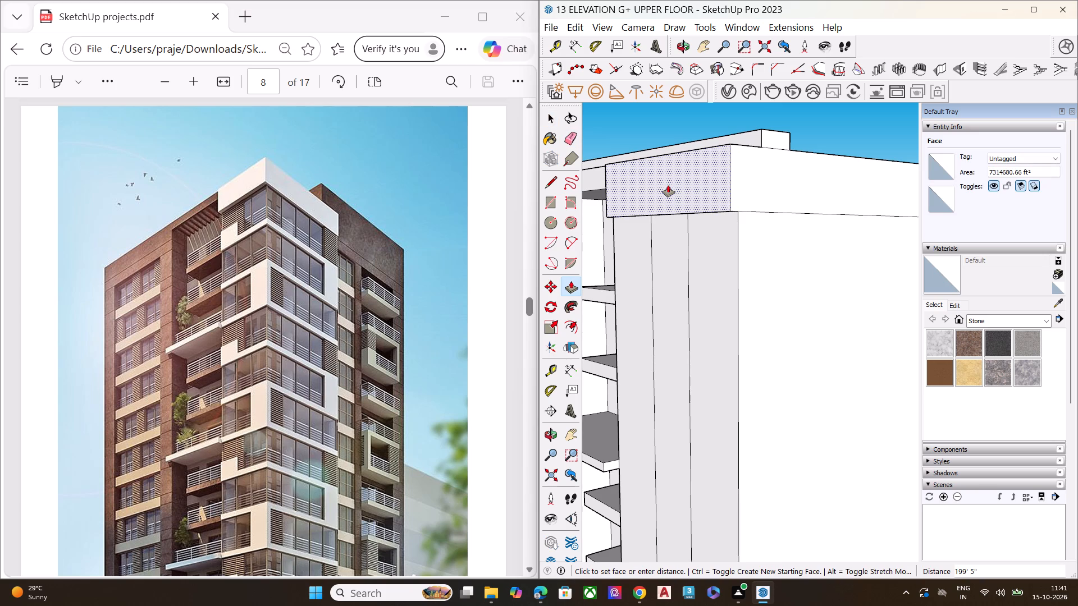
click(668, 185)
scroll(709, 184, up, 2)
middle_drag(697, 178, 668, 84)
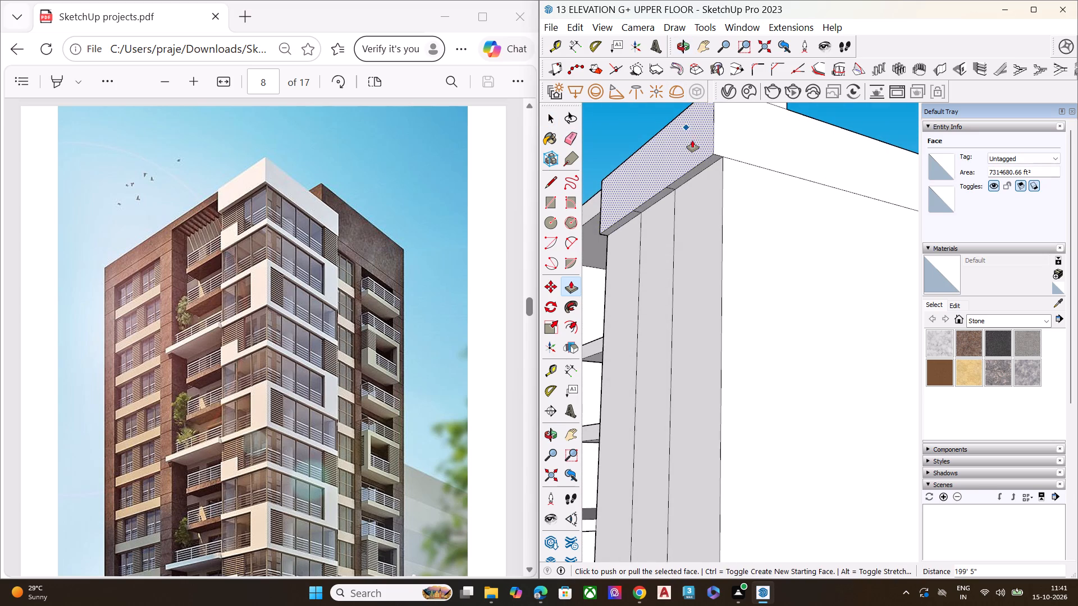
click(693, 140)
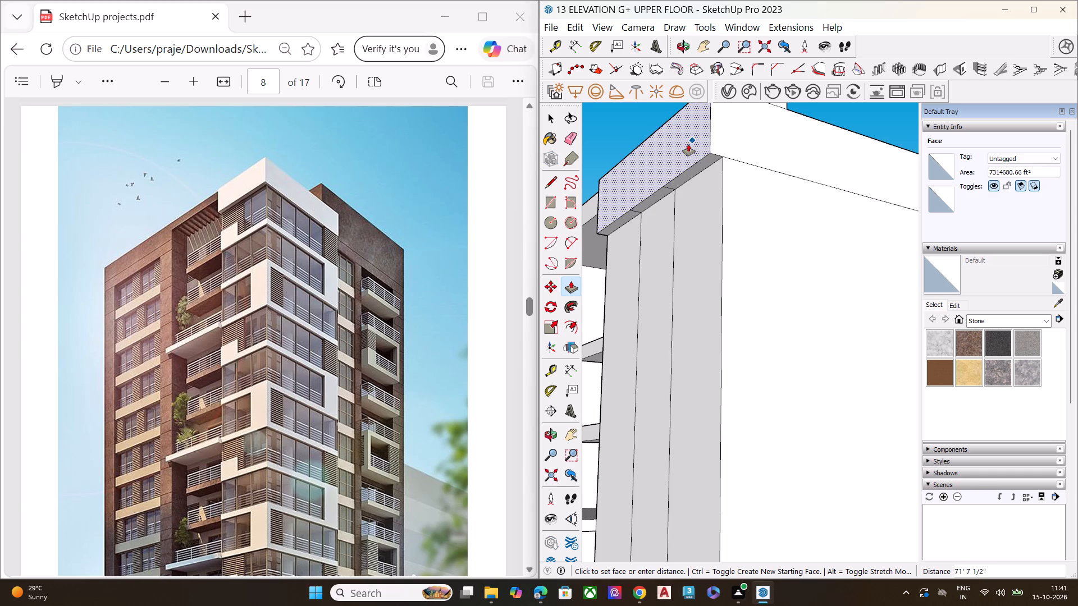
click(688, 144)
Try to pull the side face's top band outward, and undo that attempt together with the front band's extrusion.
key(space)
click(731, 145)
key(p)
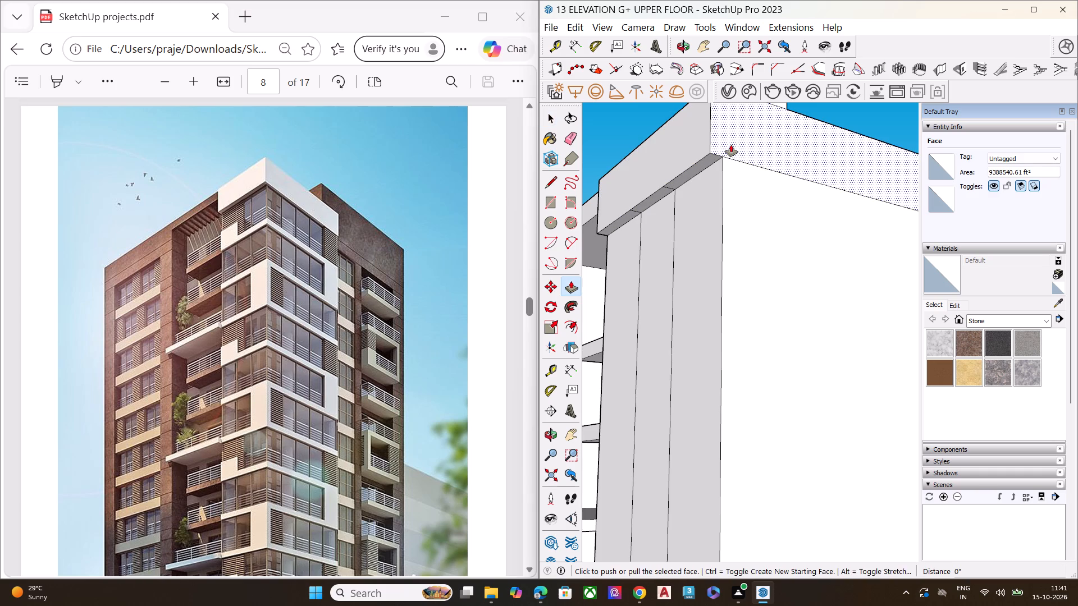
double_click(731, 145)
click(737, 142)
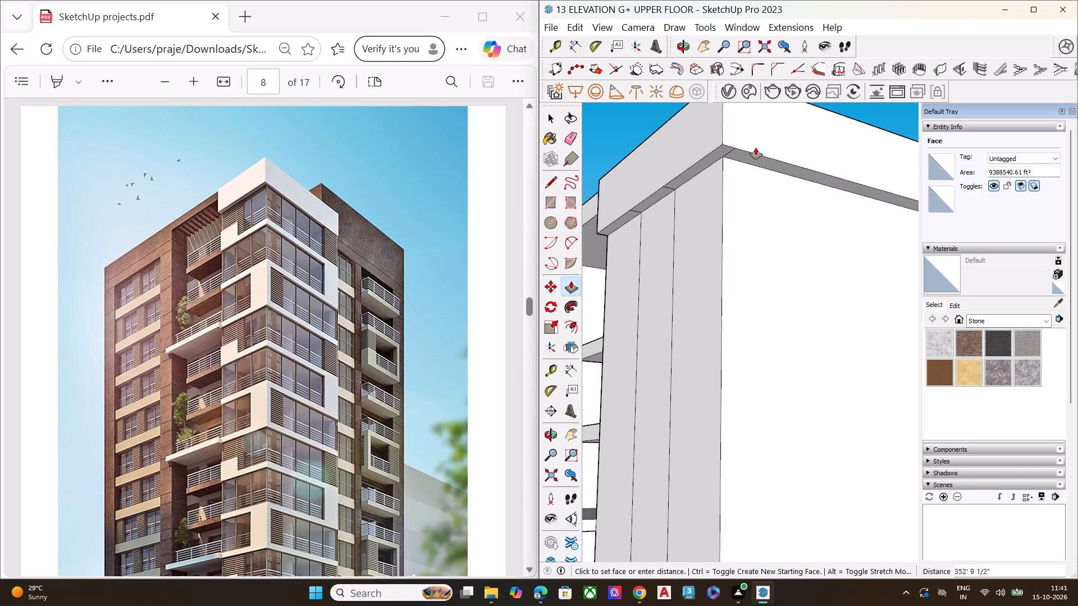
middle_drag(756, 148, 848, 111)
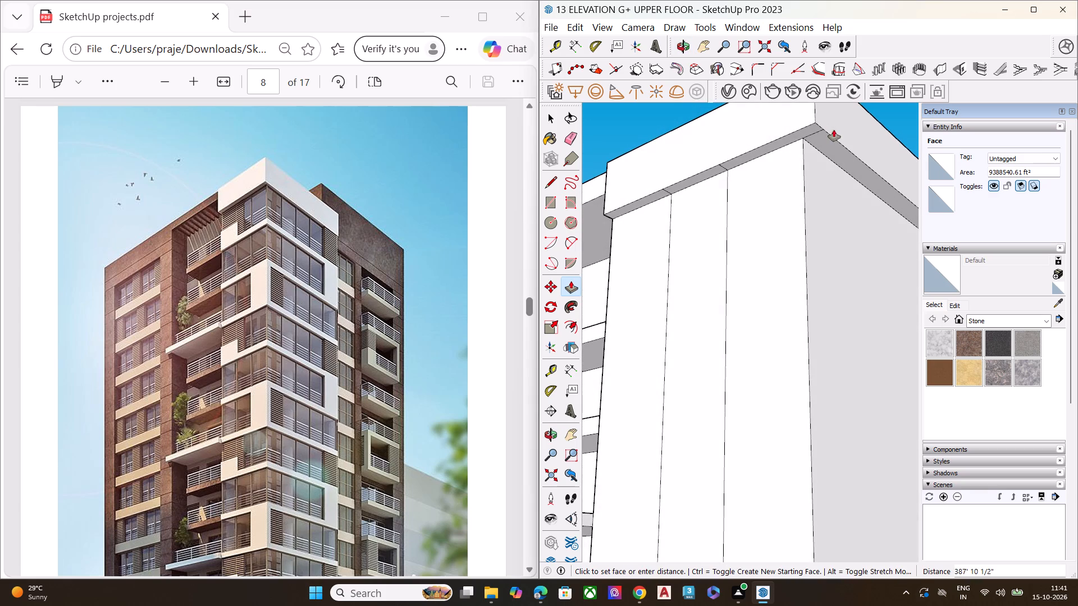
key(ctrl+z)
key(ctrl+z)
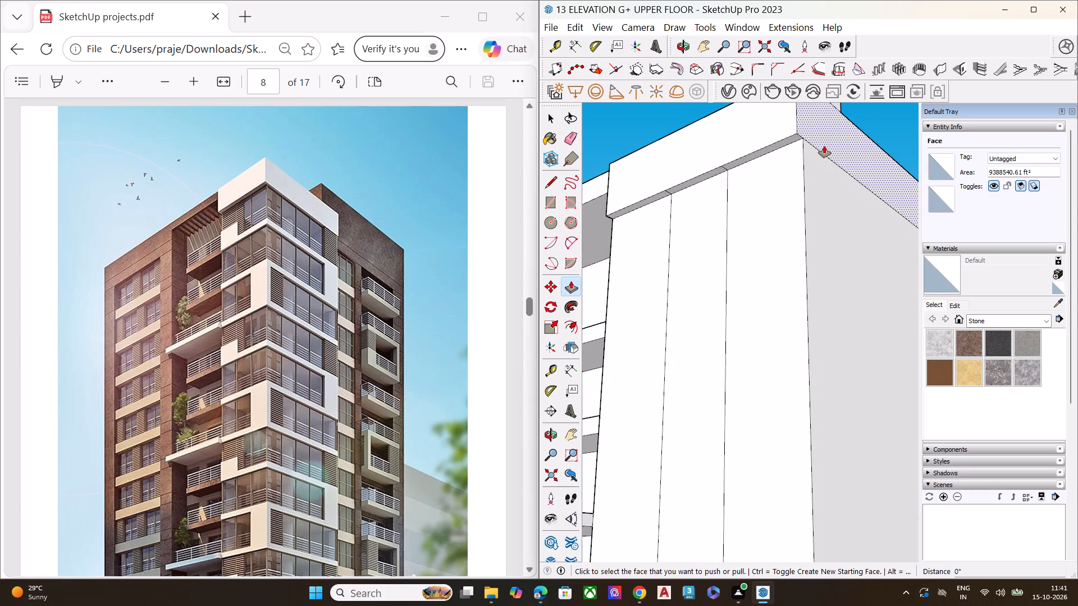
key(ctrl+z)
Pull the front panel's top band outward by 259' 10 1/2".
click(774, 132)
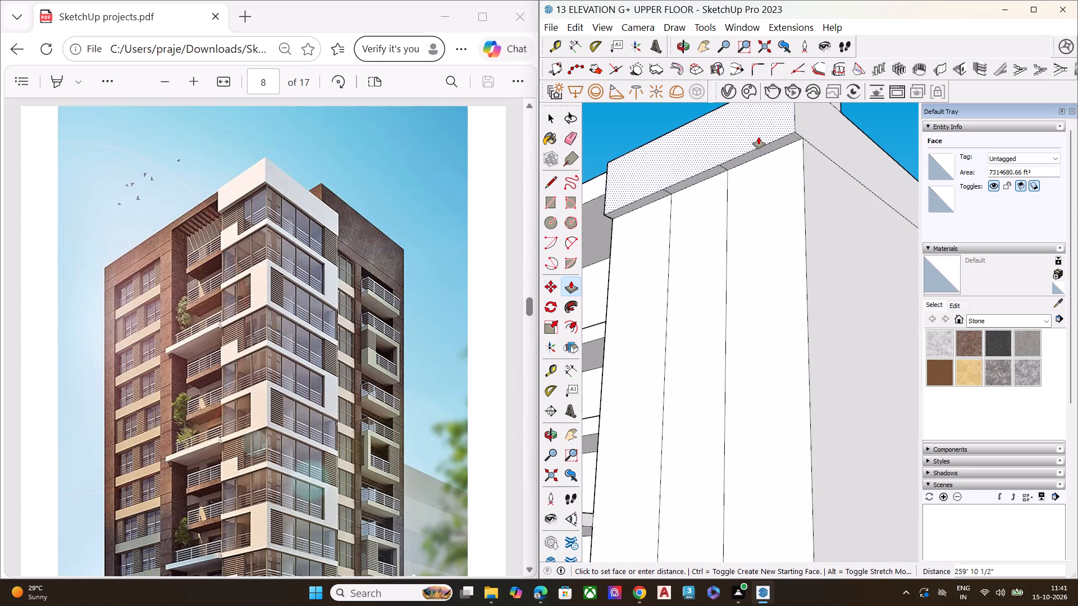
click(759, 137)
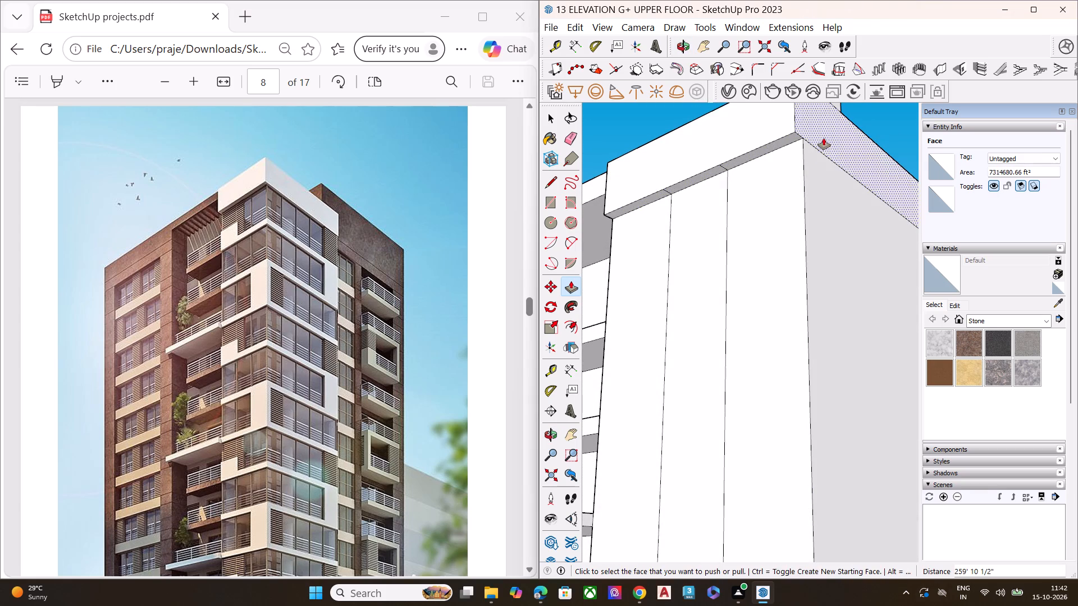
Pull the side face's top band outward so the projecting band wraps around the building corner.
key(space)
click(816, 130)
key(p)
click(814, 131)
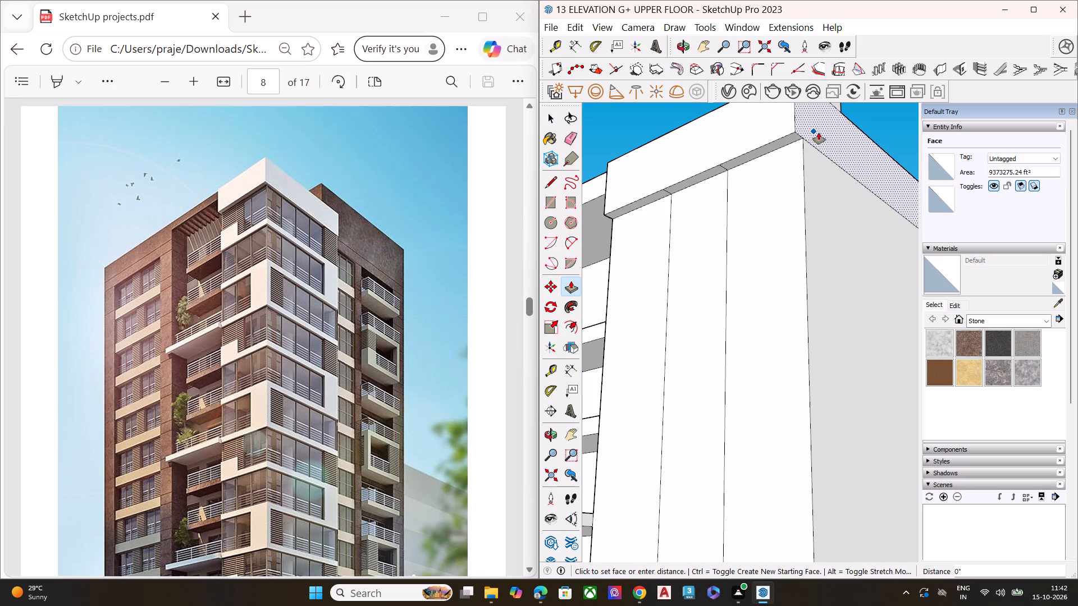
click(828, 137)
key(space)
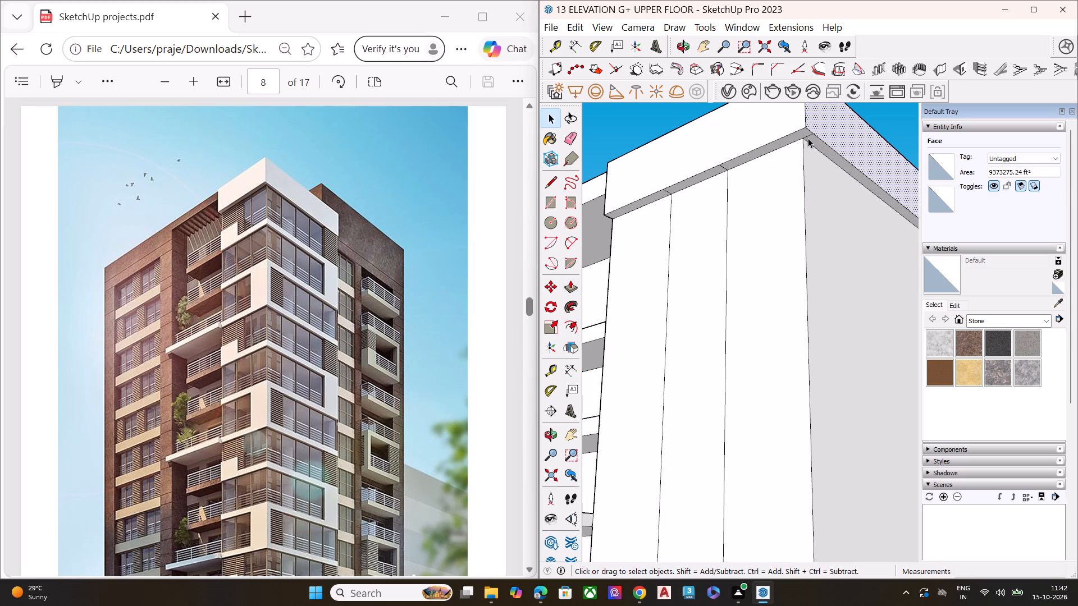
Erase the three leftover short edges on the underside of the projecting top band.
scroll(808, 138, up, 3)
scroll(808, 138, down, 1)
scroll(808, 138, up, 3)
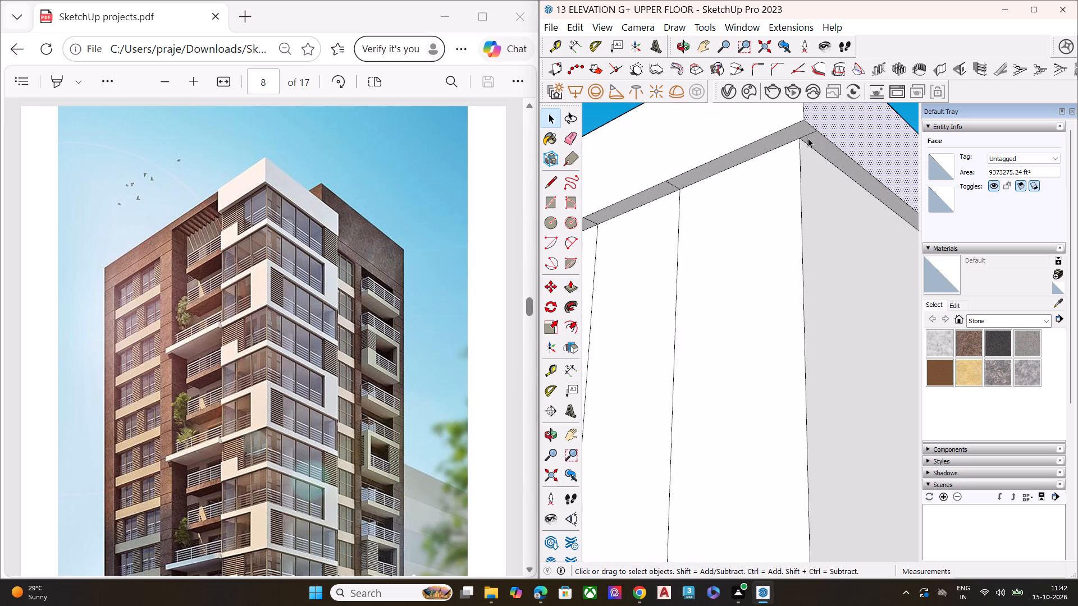
key(e)
click(811, 134)
click(674, 185)
scroll(702, 175, down, 3)
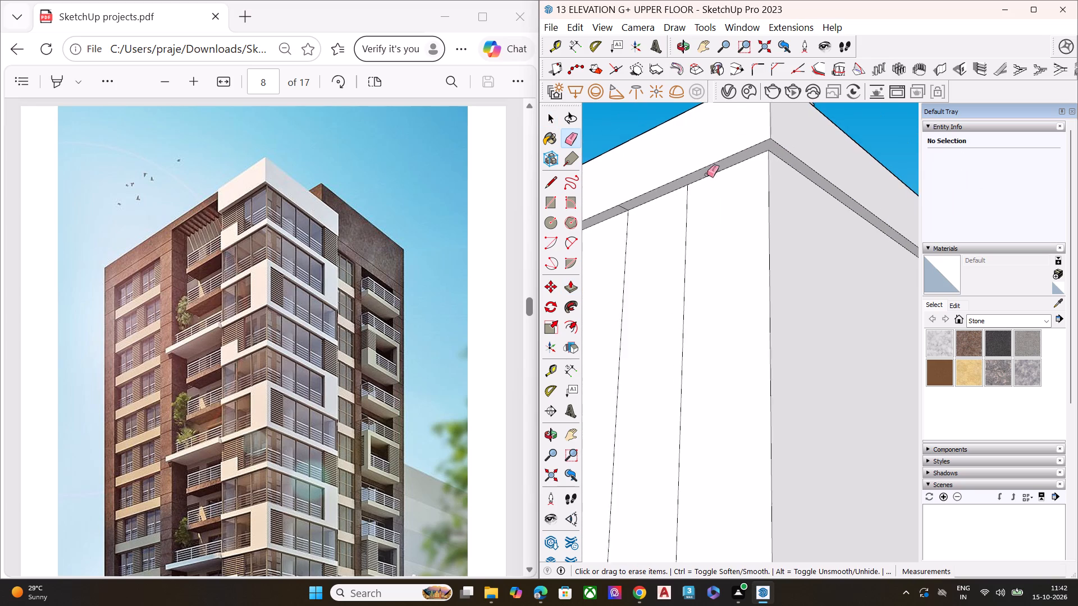
scroll(707, 175, down, 2)
scroll(643, 206, up, 6)
click(623, 202)
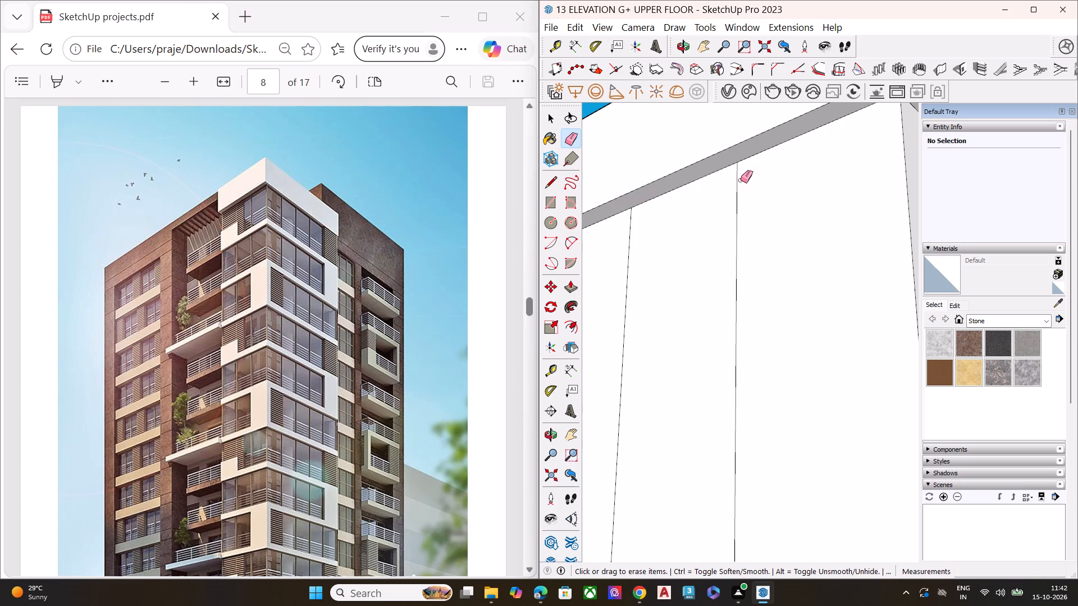
Extend the front face of the topmost balcony slab outward by 826' 5", to the front edge of the adjoining corner panel.
scroll(742, 180, down, 3)
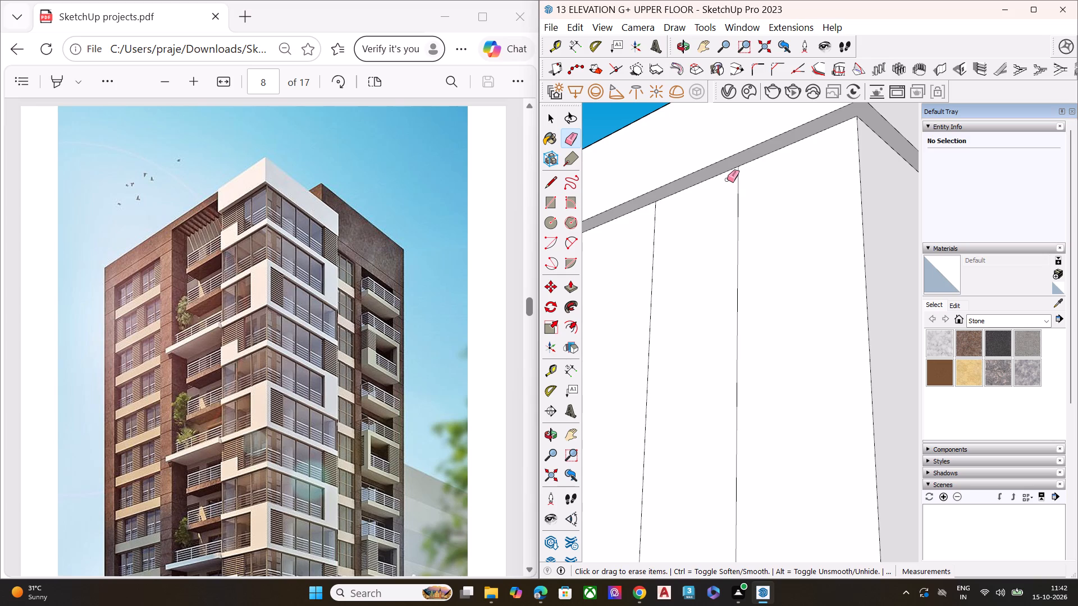
scroll(727, 180, down, 17)
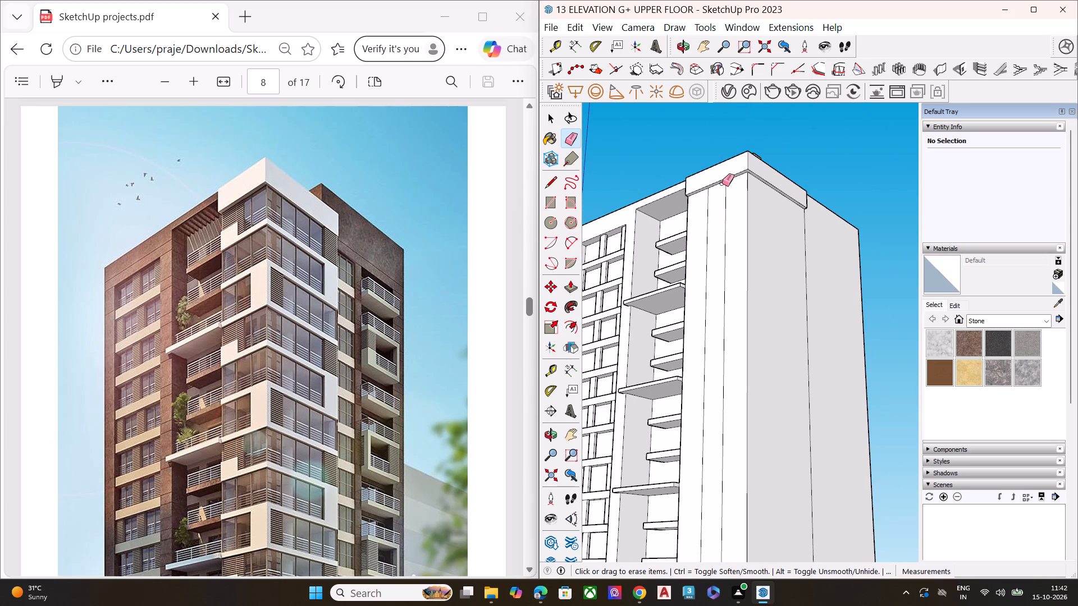
middle_drag(700, 244, 708, 267)
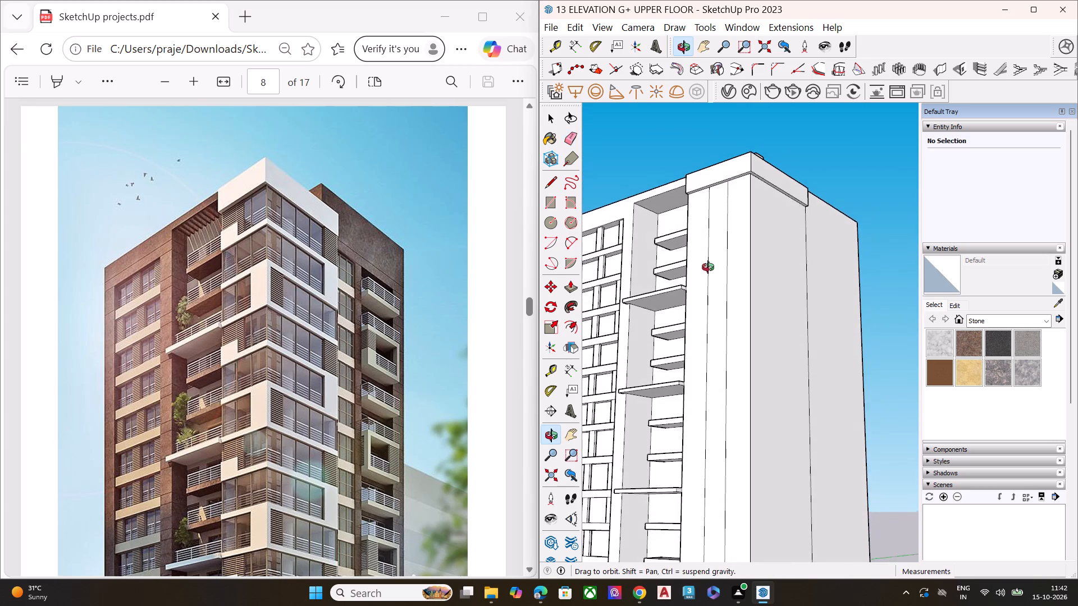
middle_drag(708, 267, 708, 272)
middle_drag(700, 250, 965, 389)
scroll(719, 210, up, 3)
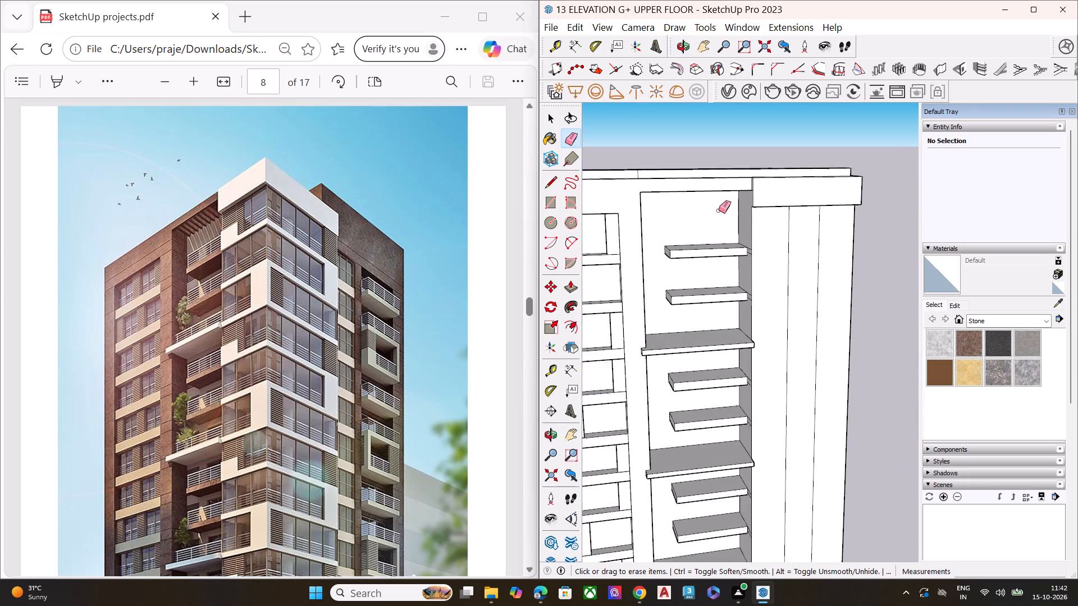
scroll(719, 210, up, 3)
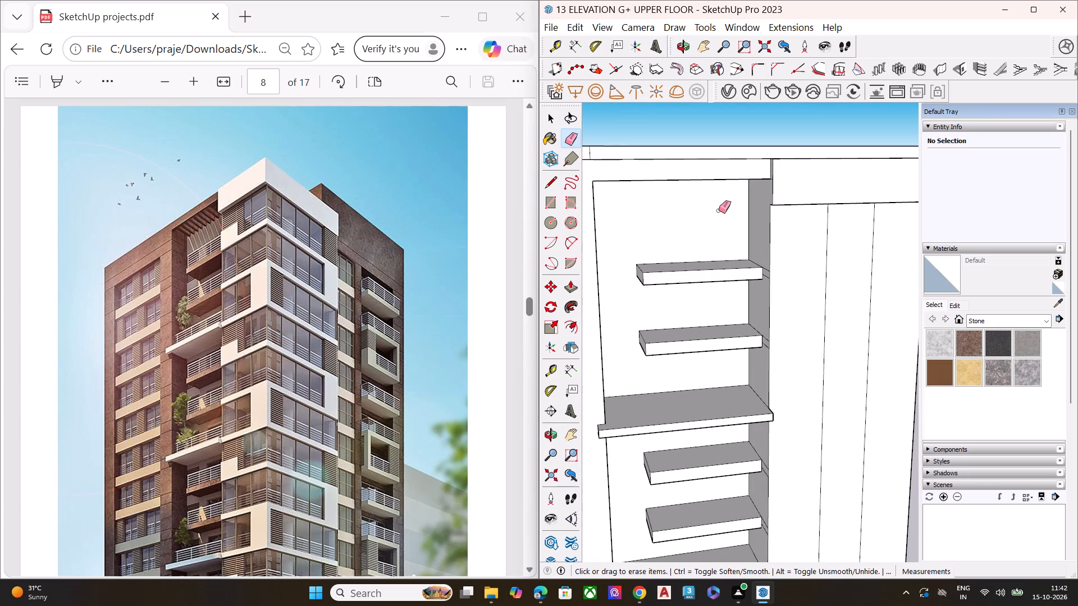
scroll(719, 210, down, 4)
middle_drag(753, 279, 716, 361)
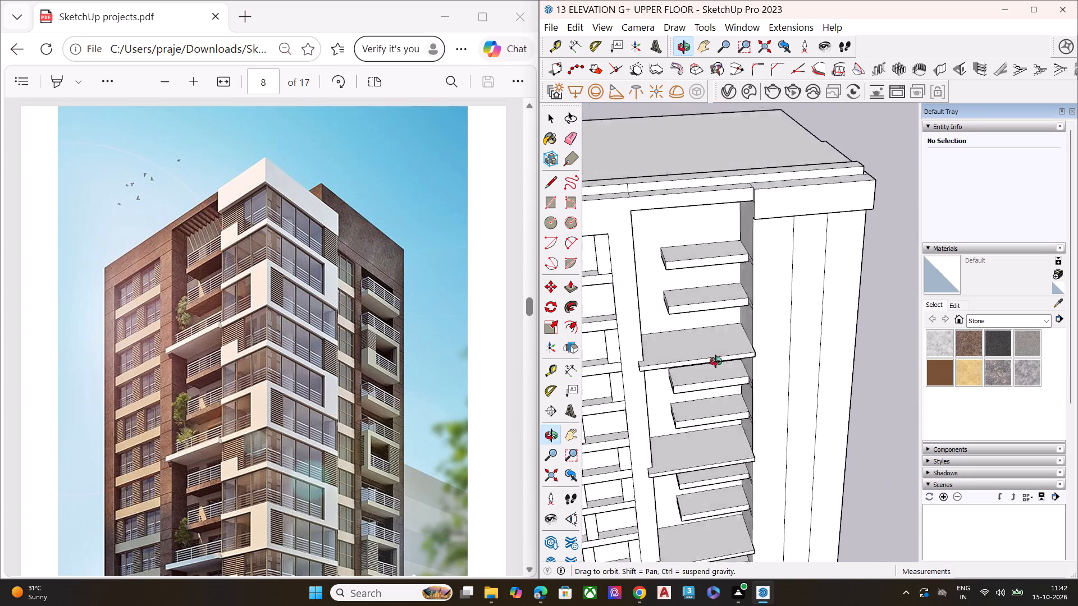
middle_drag(716, 361, 524, 290)
scroll(678, 291, up, 8)
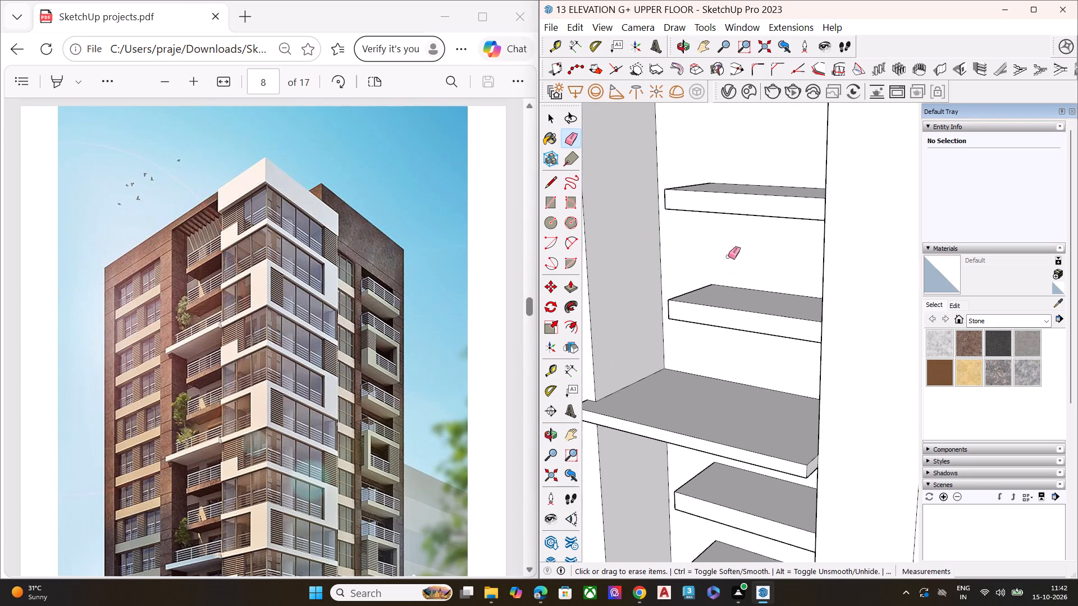
key(space)
click(742, 207)
key(p)
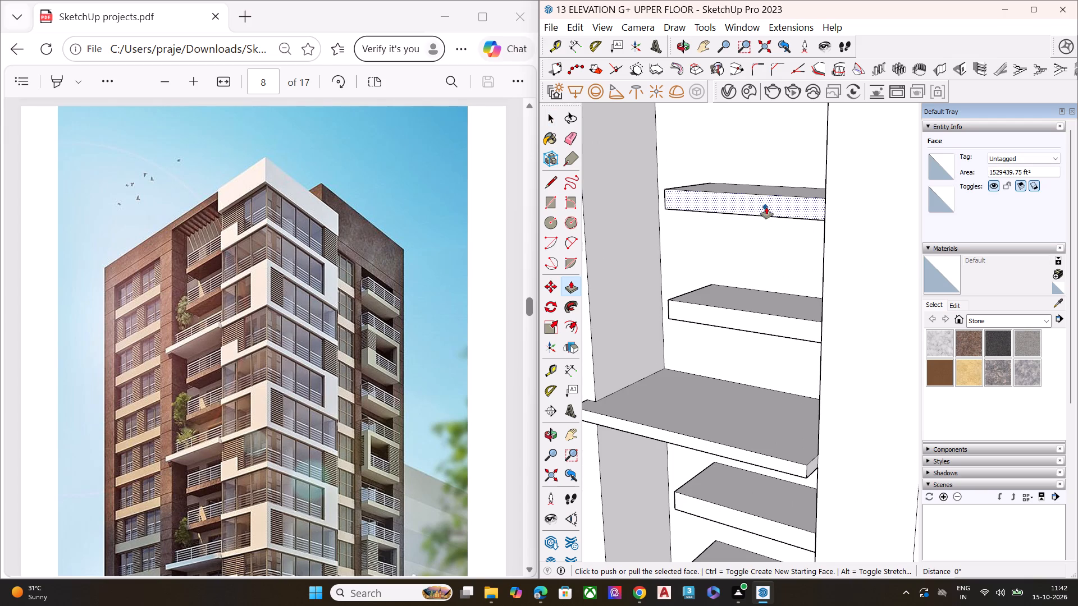
click(769, 207)
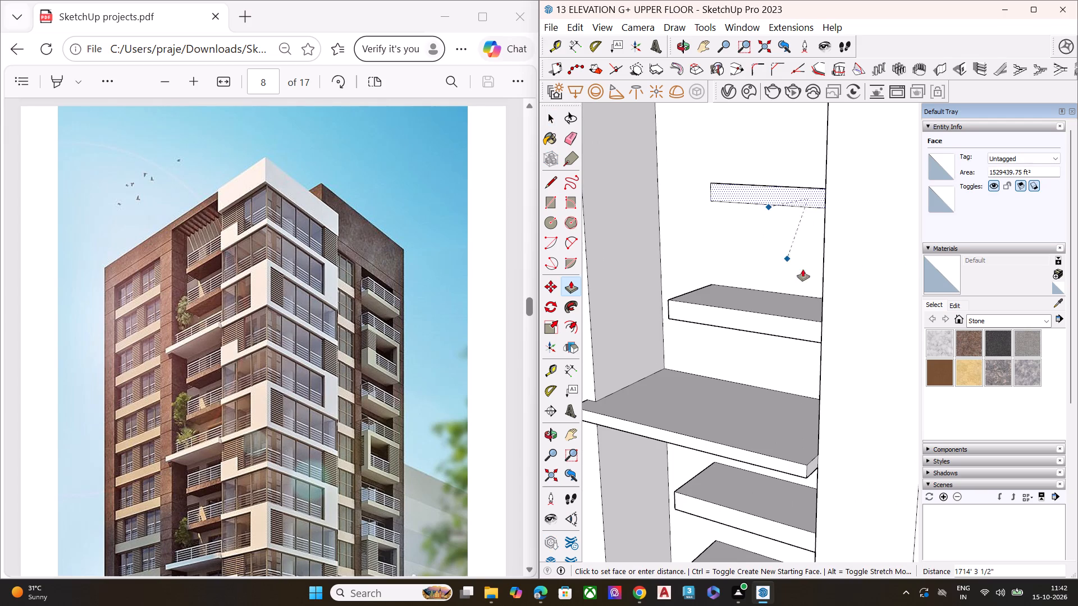
click(828, 294)
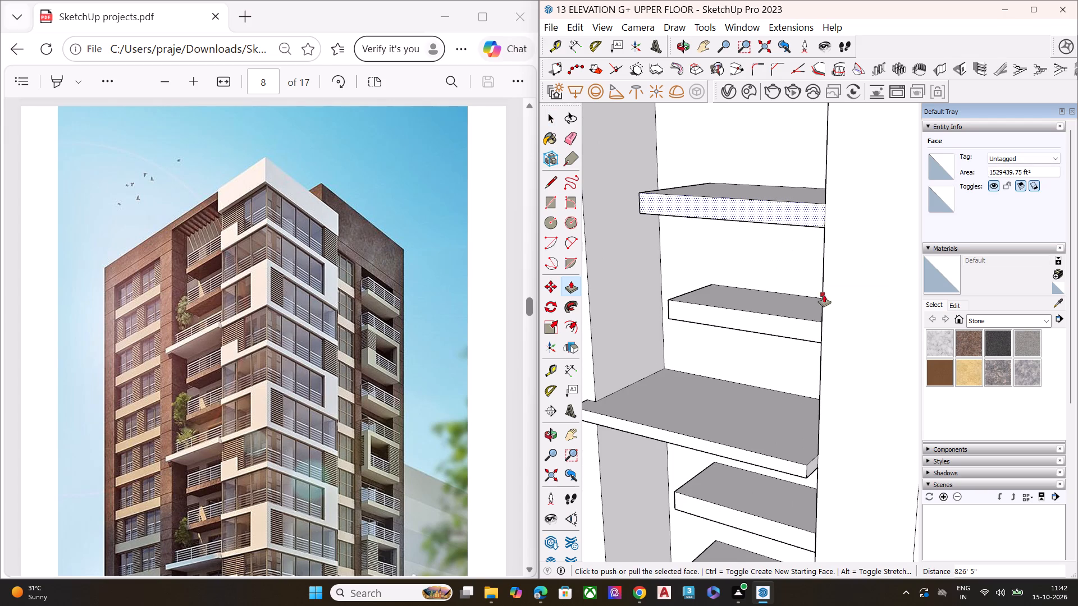
Examine the balcony slabs, recess back wall and corner panel beneath the projecting top band from several angles.
key(space)
middle_drag(797, 232, 765, 231)
scroll(725, 213, down, 5)
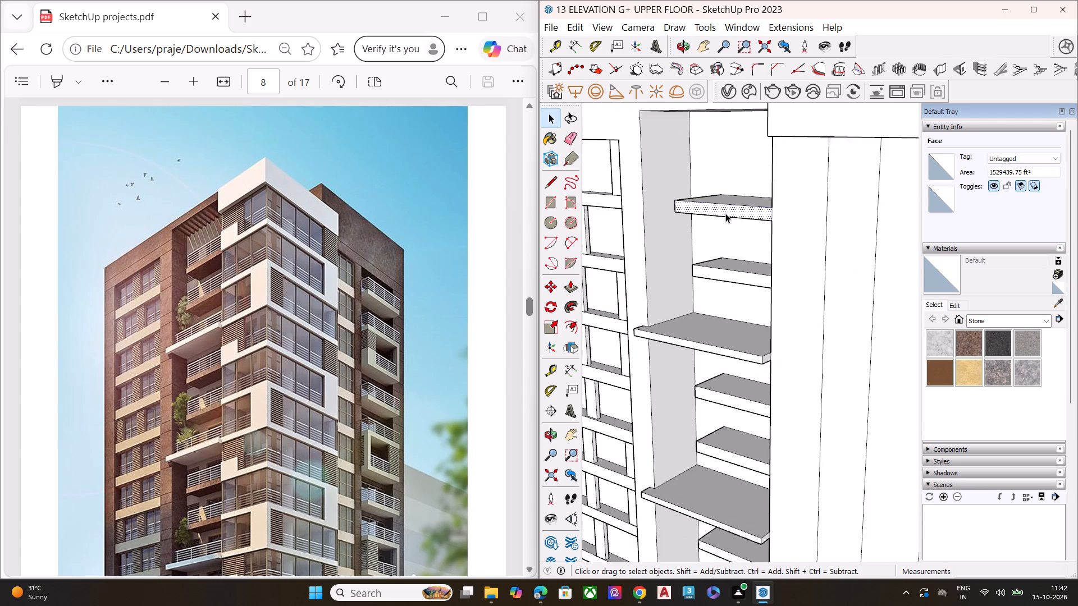
scroll(725, 213, down, 3)
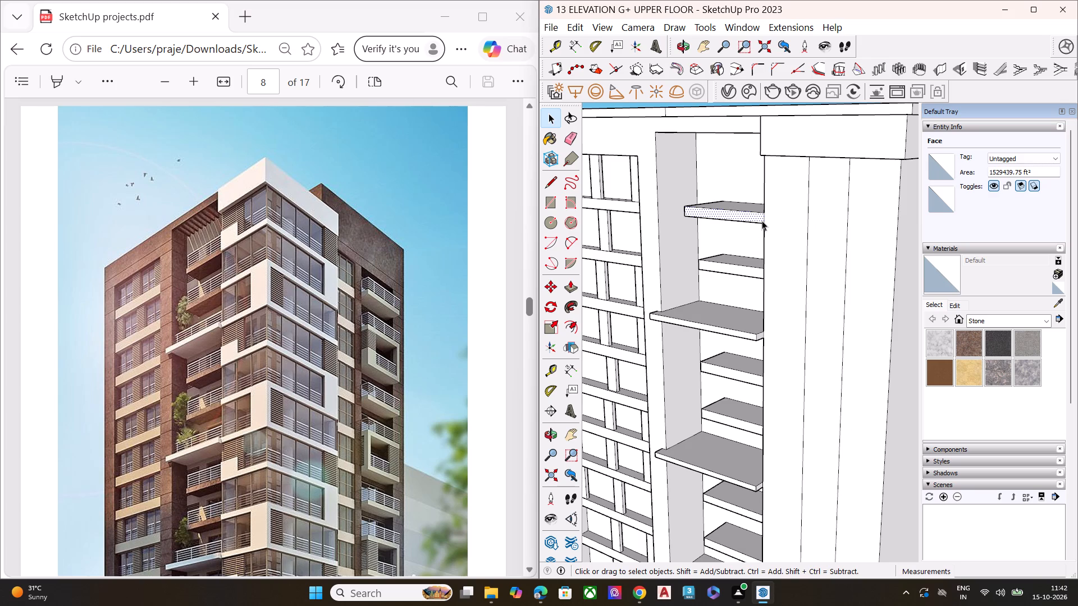
scroll(766, 206, up, 2)
scroll(766, 206, down, 1)
scroll(766, 206, up, 1)
scroll(766, 206, down, 1)
scroll(766, 206, up, 5)
key(space)
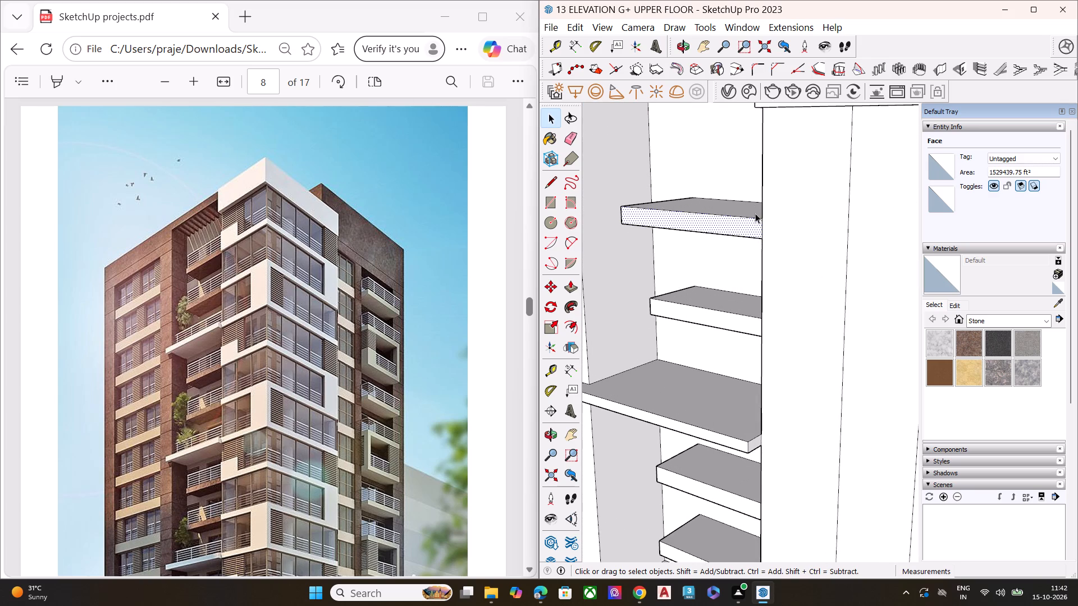
click(736, 182)
scroll(729, 213, down, 1)
scroll(729, 214, up, 1)
scroll(730, 217, down, 6)
scroll(757, 201, up, 2)
scroll(758, 199, down, 1)
scroll(758, 199, up, 5)
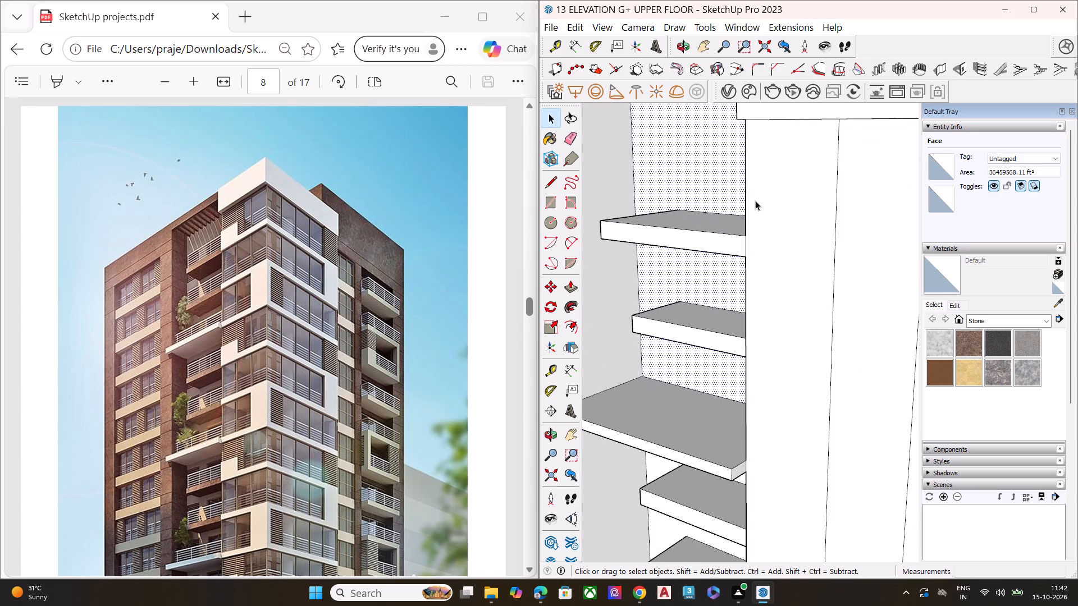
scroll(755, 201, down, 4)
middle_drag(752, 194, 752, 172)
scroll(750, 182, down, 7)
middle_drag(748, 217, 756, 166)
scroll(756, 166, up, 6)
middle_drag(766, 144, 738, 88)
scroll(738, 88, up, 1)
scroll(730, 153, down, 6)
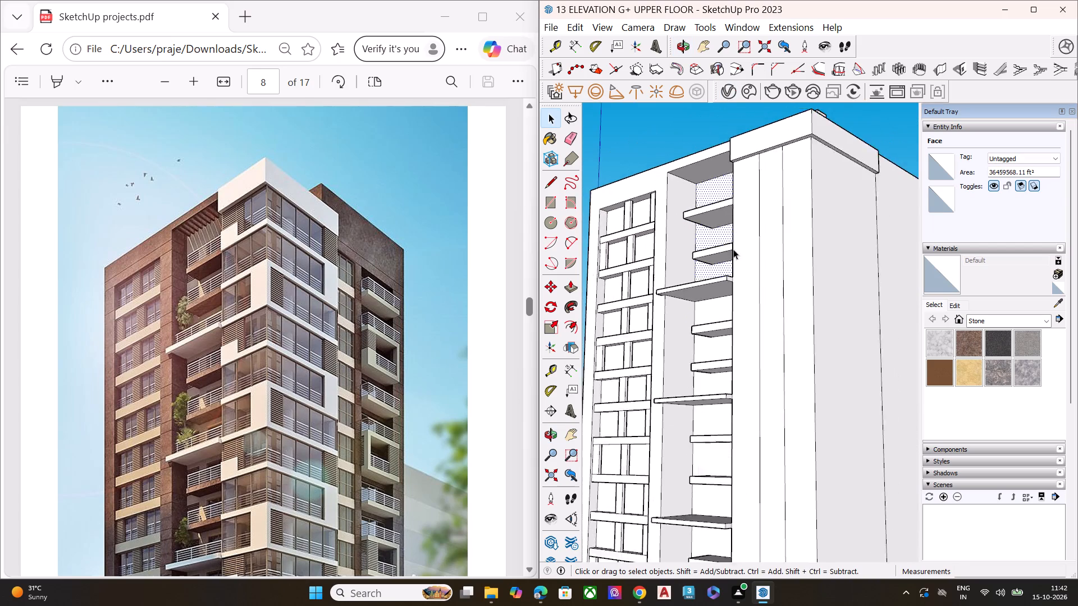
Push the underside of the projecting top band slightly upward with Push/Pull.
scroll(733, 249, down, 1)
middle_drag(792, 171, 810, 106)
scroll(810, 107, up, 4)
scroll(808, 109, down, 1)
scroll(807, 111, up, 4)
click(800, 173)
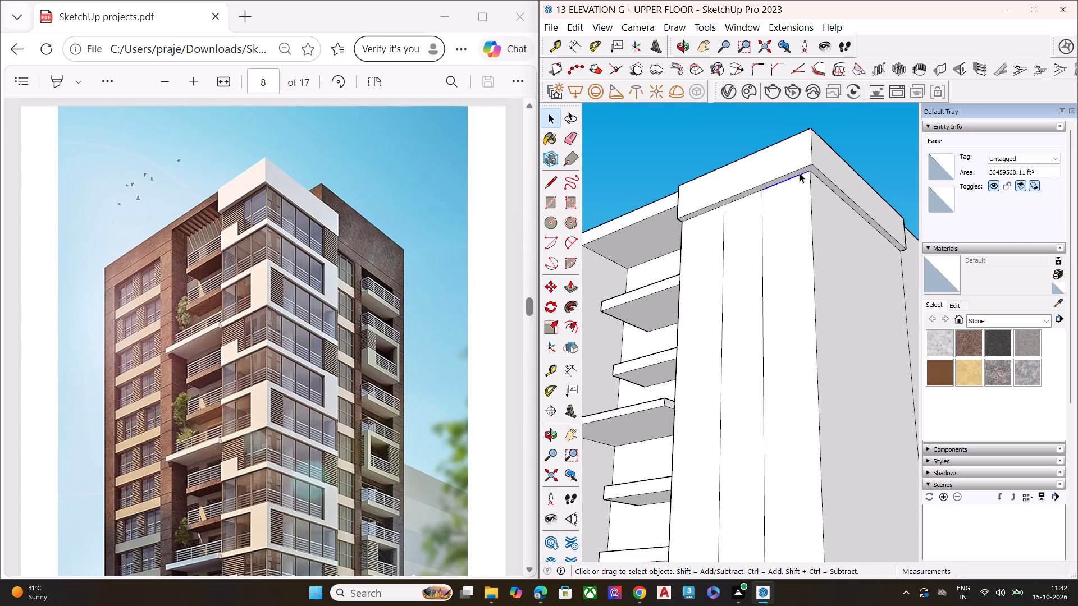
scroll(814, 169, up, 1)
scroll(814, 169, down, 1)
scroll(814, 169, up, 9)
click(814, 169)
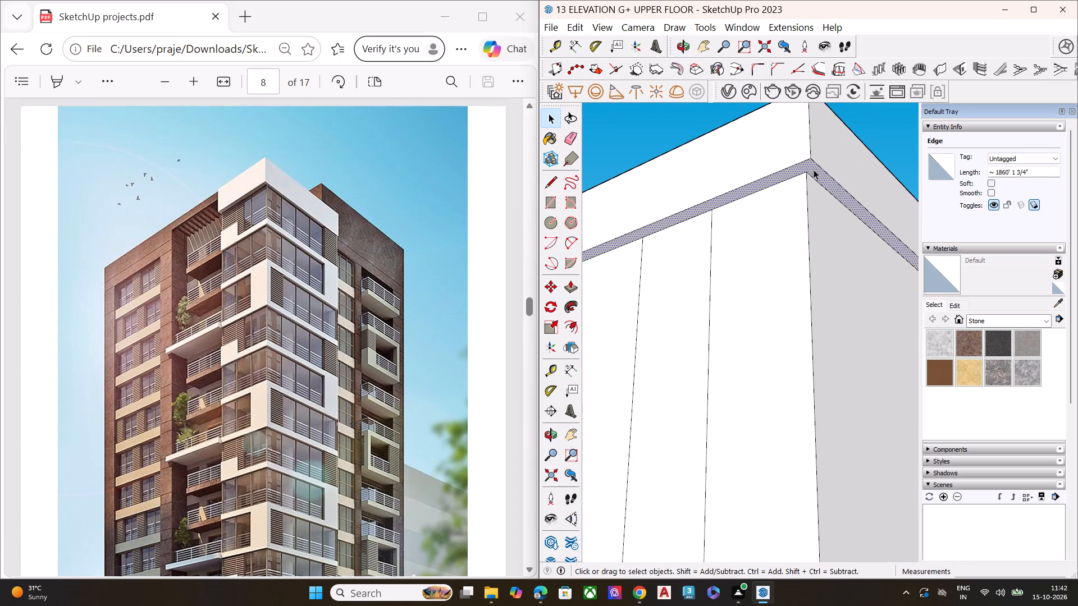
key(p)
click(814, 169)
click(819, 161)
Push the ceiling face above the balcony recess upward by about 324', beside the projecting top band.
scroll(819, 179, down, 7)
middle_drag(744, 206, 756, 260)
scroll(696, 242, up, 7)
key(space)
click(643, 213)
key(p)
click(643, 213)
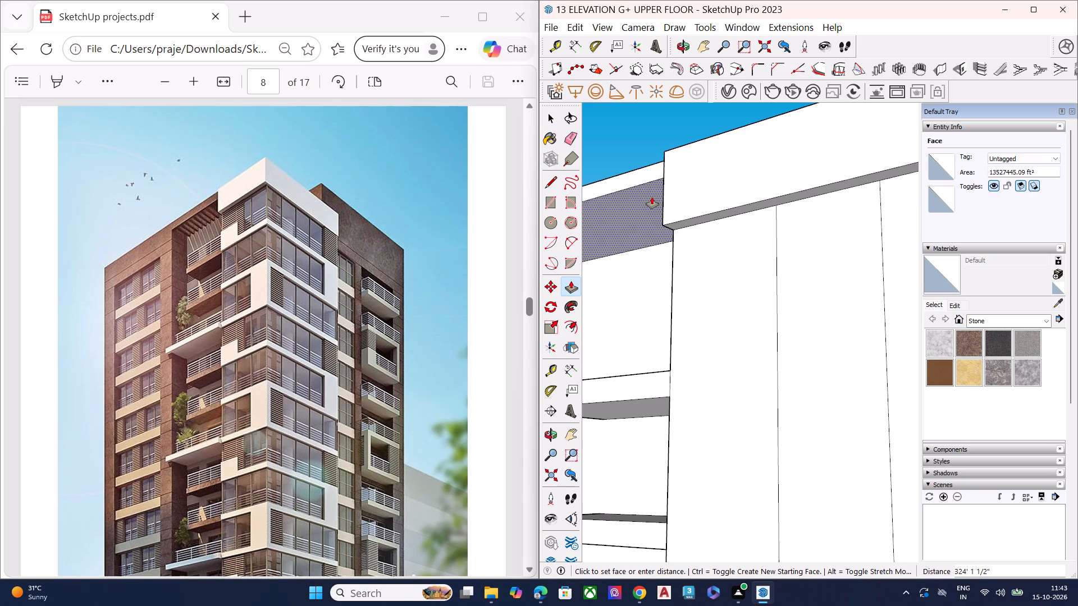
click(652, 197)
key(space)
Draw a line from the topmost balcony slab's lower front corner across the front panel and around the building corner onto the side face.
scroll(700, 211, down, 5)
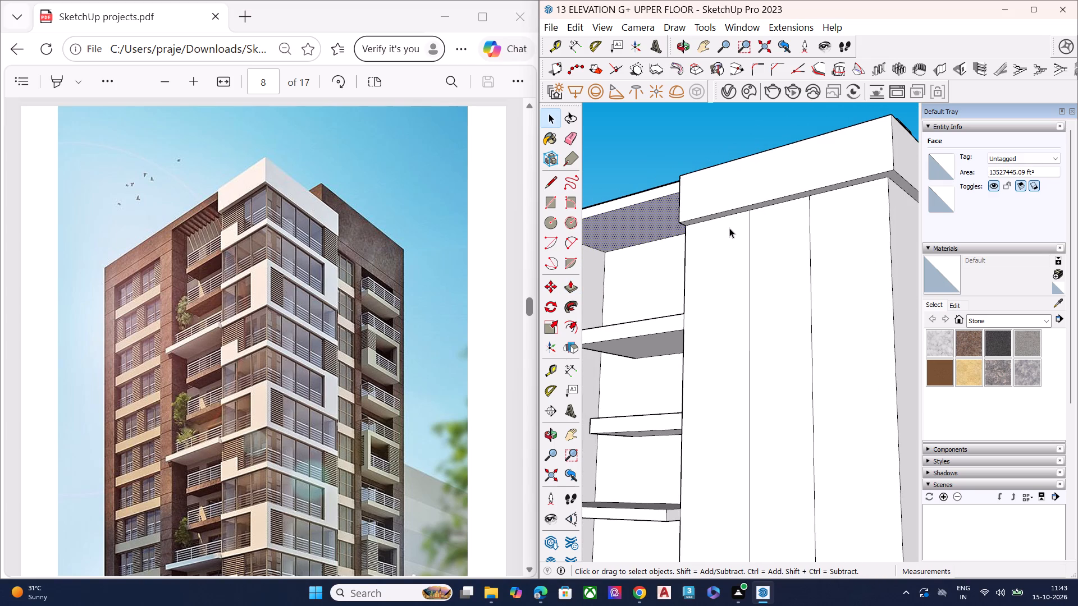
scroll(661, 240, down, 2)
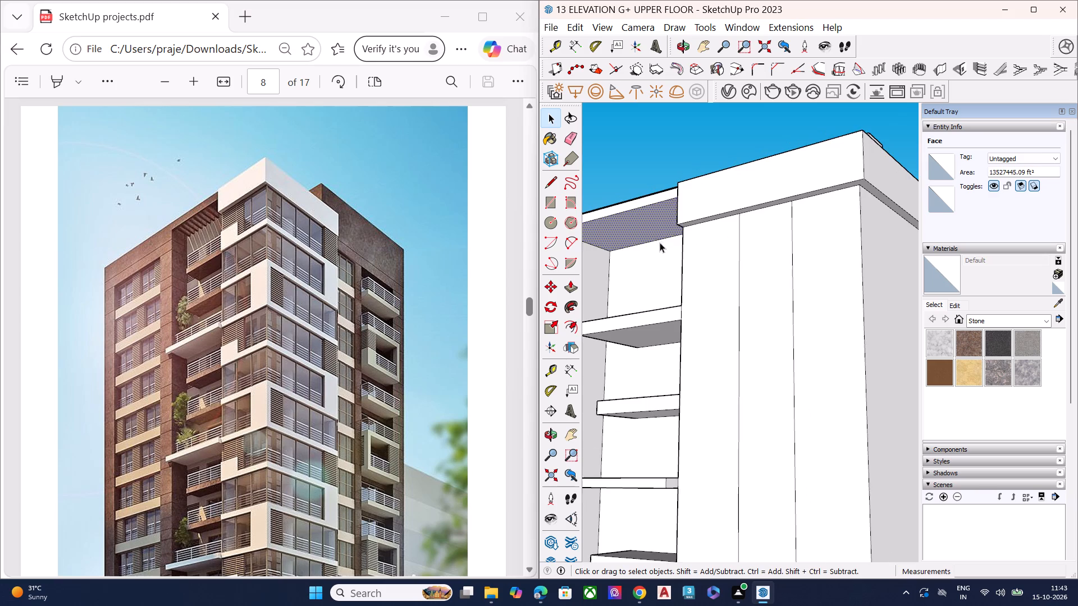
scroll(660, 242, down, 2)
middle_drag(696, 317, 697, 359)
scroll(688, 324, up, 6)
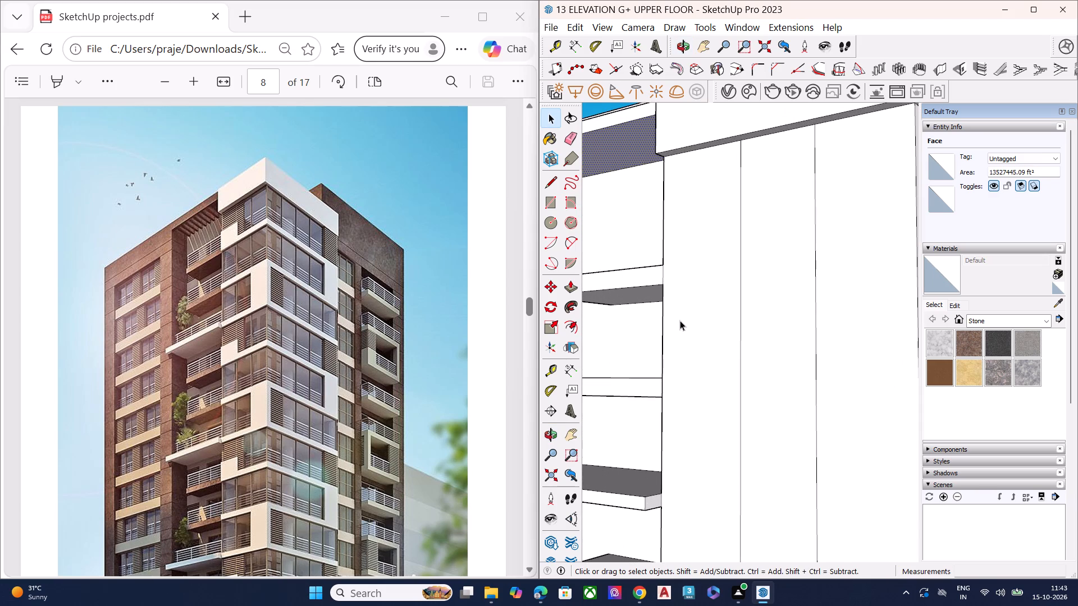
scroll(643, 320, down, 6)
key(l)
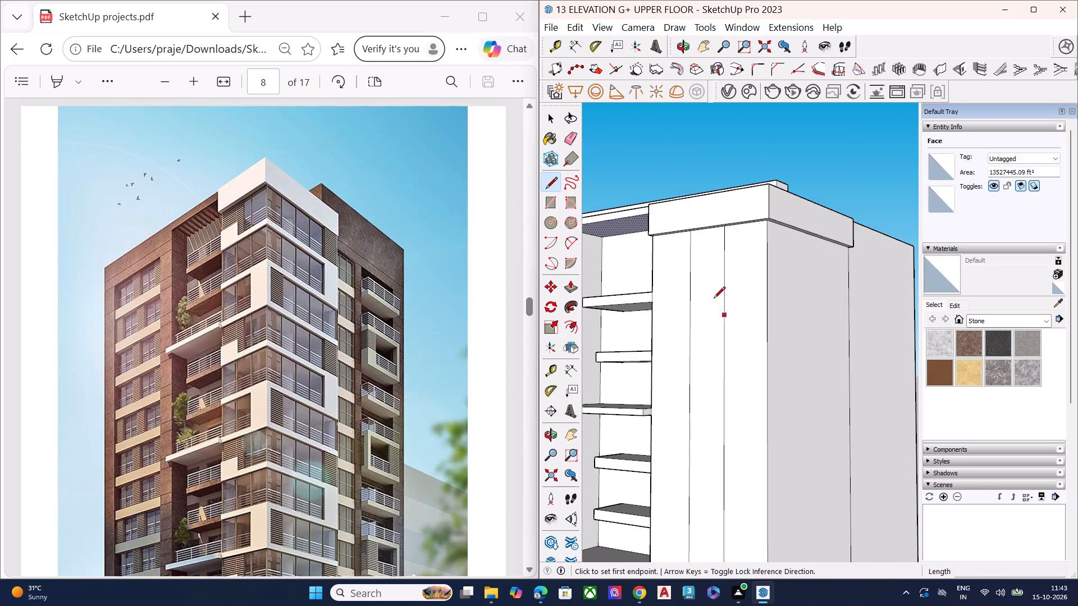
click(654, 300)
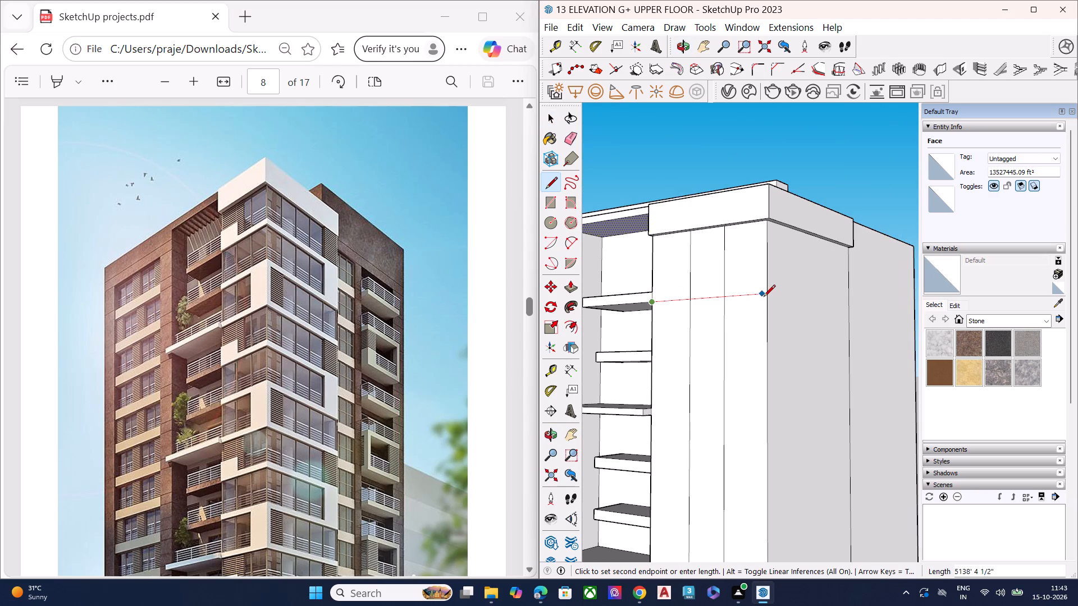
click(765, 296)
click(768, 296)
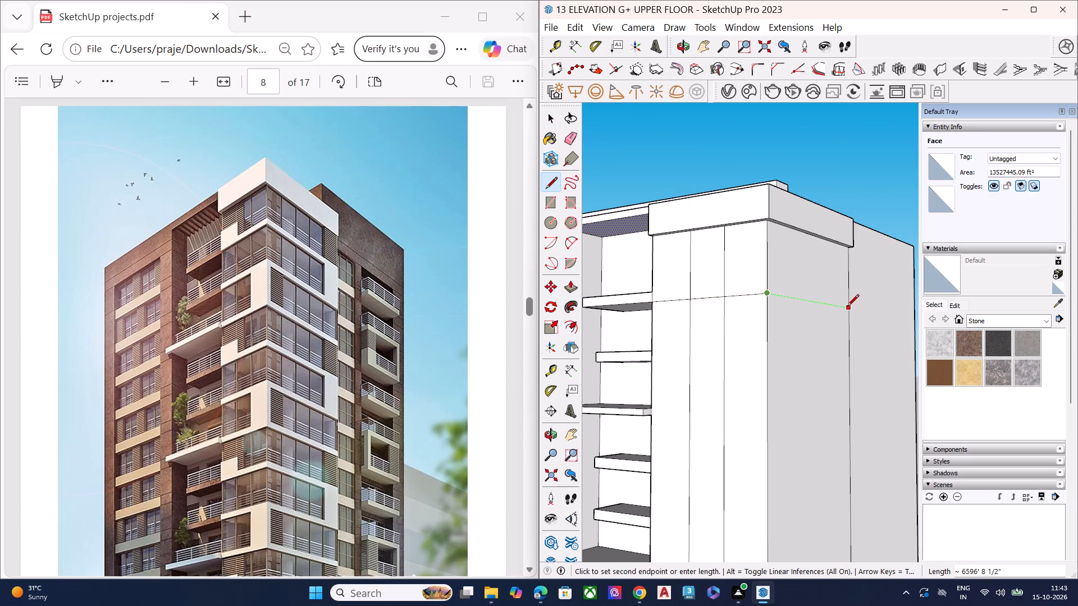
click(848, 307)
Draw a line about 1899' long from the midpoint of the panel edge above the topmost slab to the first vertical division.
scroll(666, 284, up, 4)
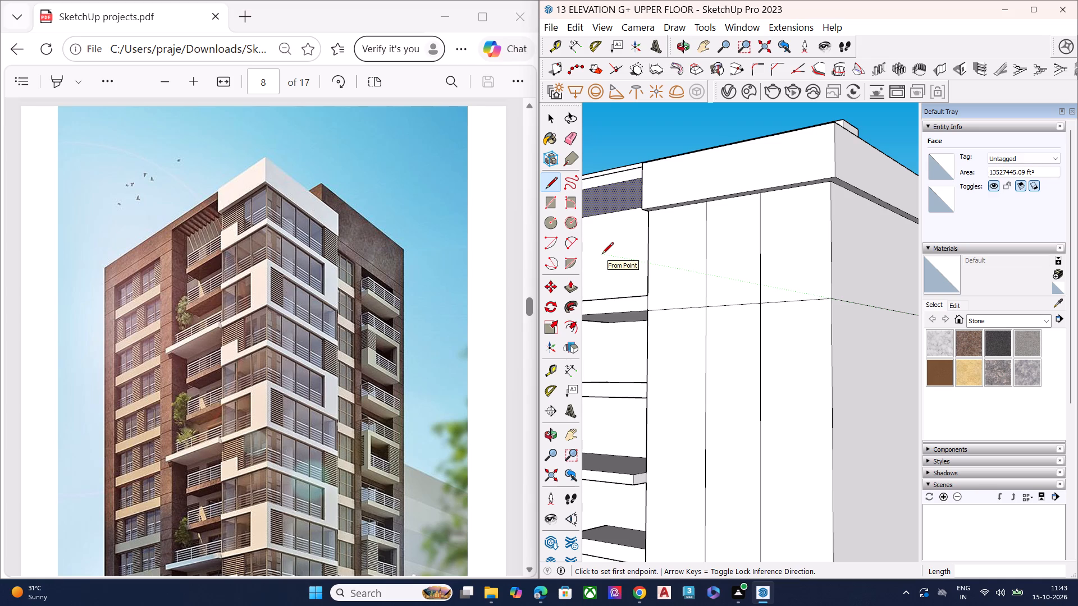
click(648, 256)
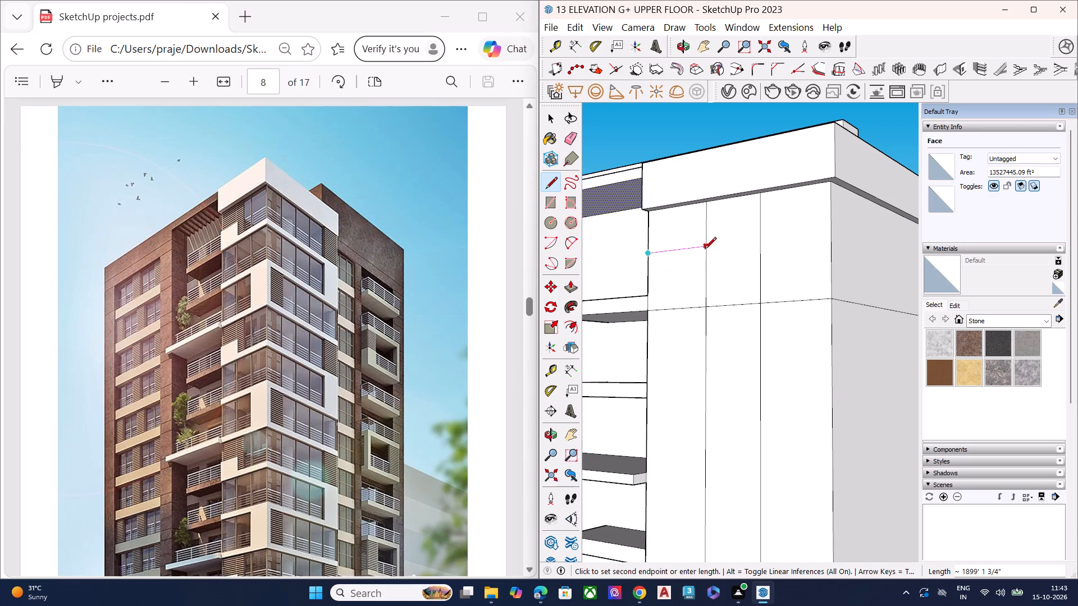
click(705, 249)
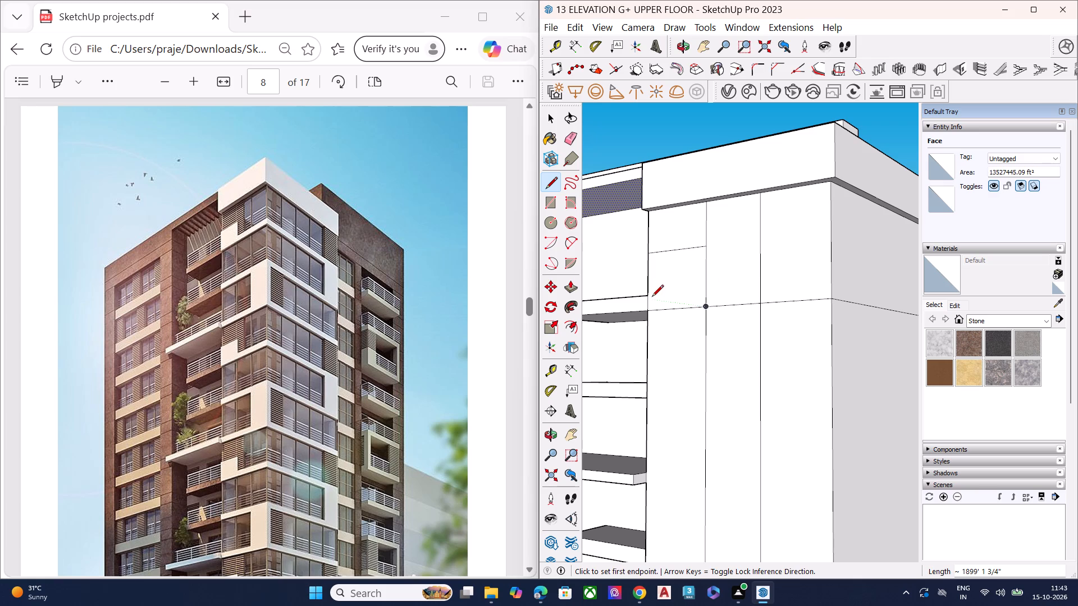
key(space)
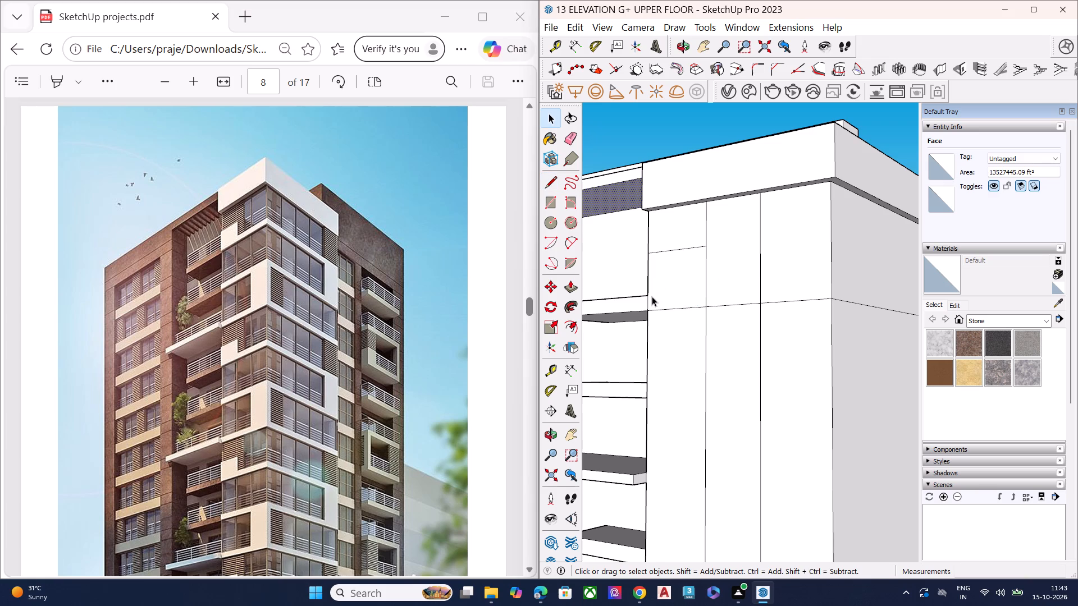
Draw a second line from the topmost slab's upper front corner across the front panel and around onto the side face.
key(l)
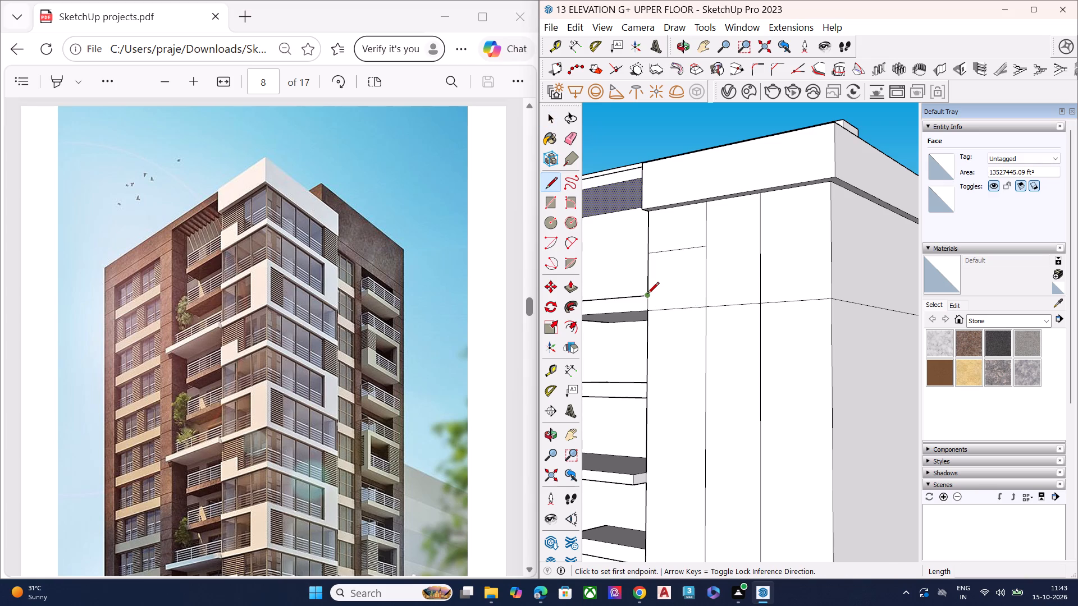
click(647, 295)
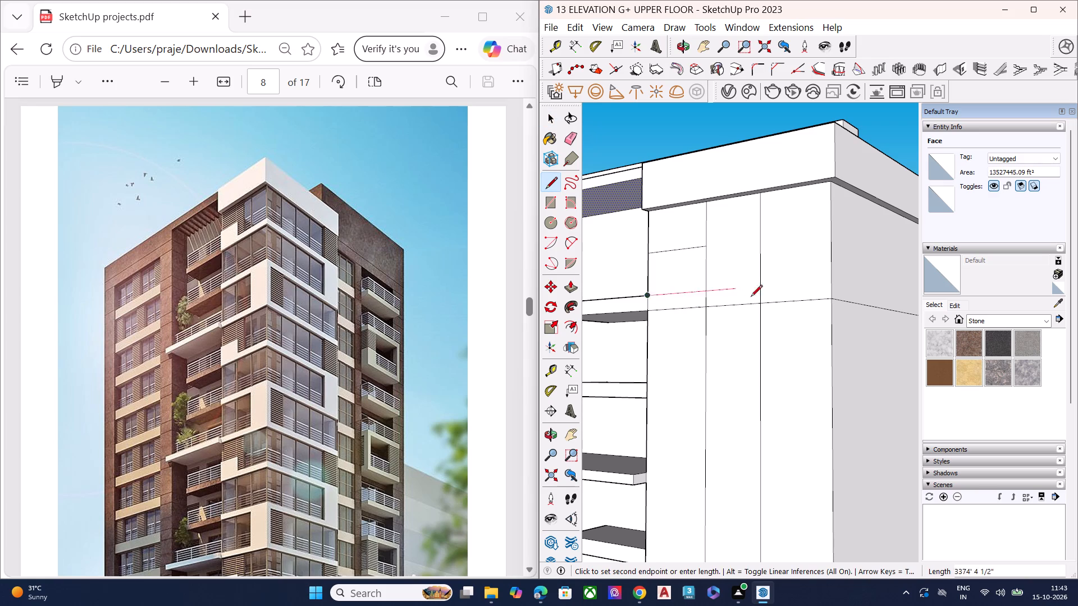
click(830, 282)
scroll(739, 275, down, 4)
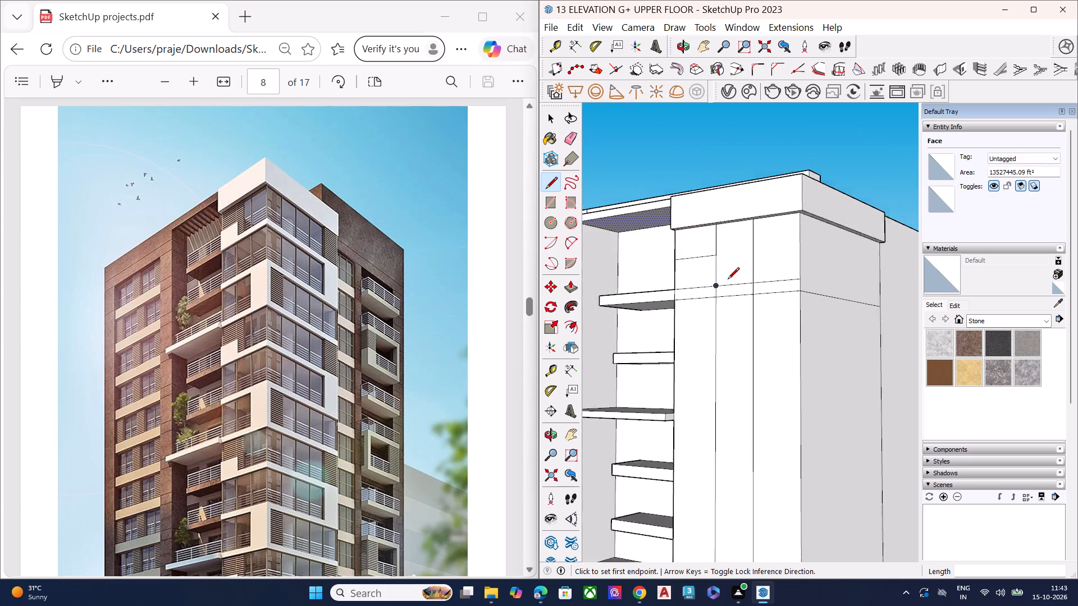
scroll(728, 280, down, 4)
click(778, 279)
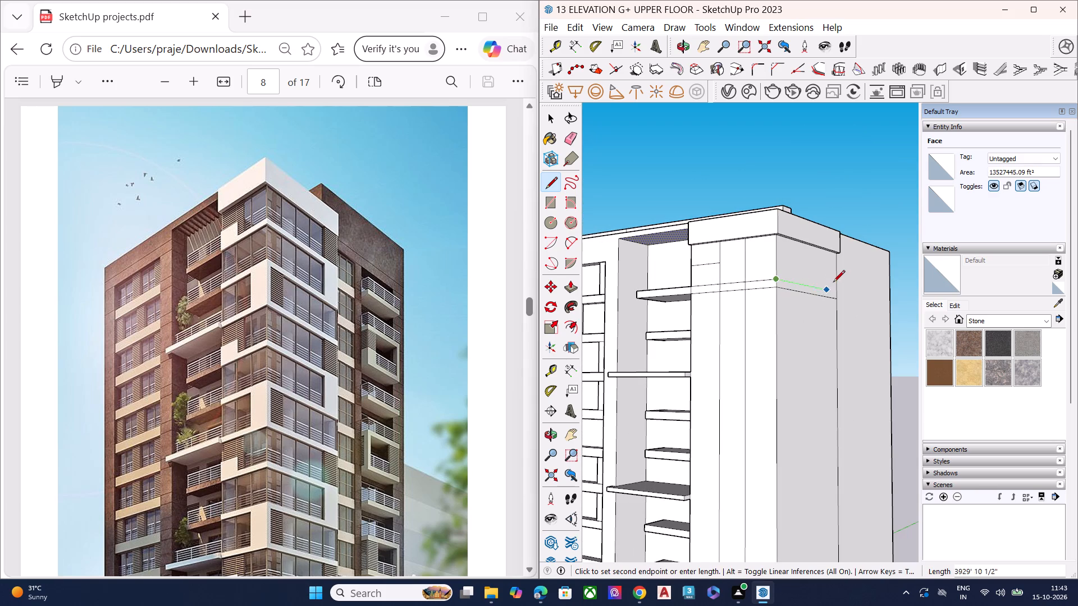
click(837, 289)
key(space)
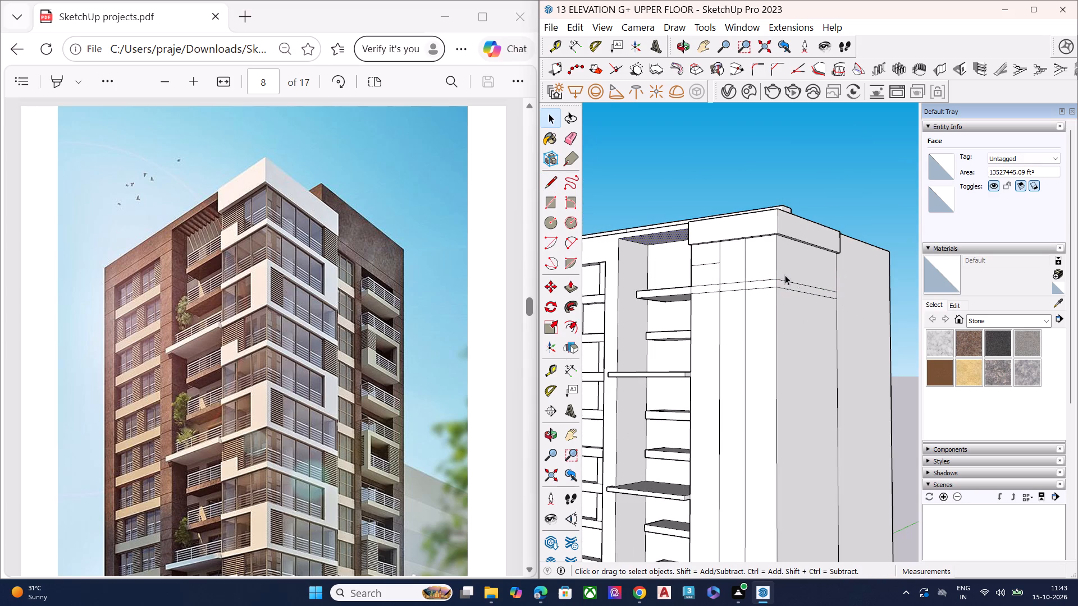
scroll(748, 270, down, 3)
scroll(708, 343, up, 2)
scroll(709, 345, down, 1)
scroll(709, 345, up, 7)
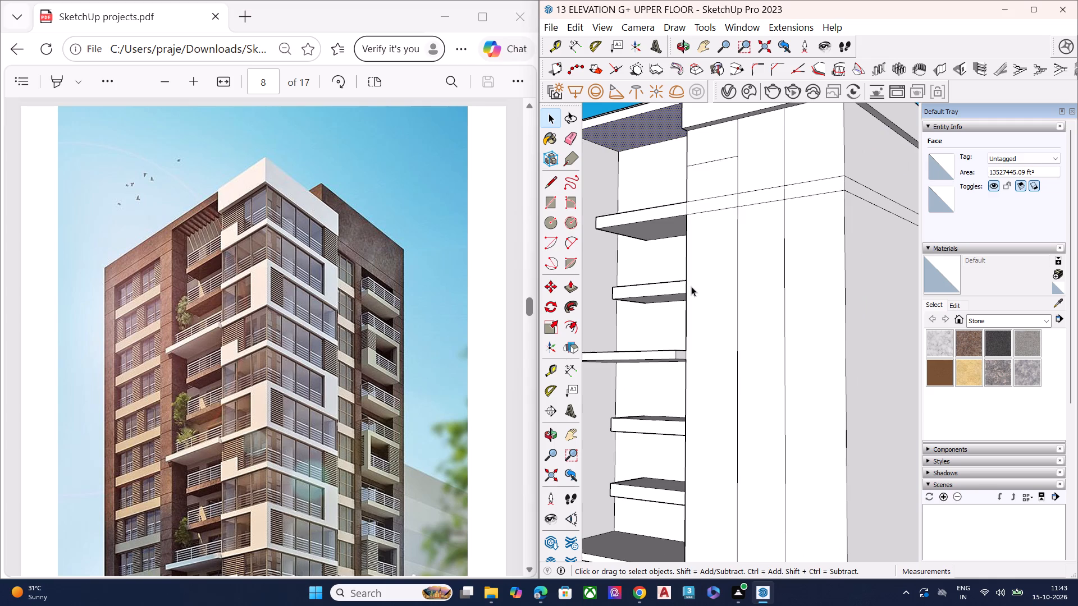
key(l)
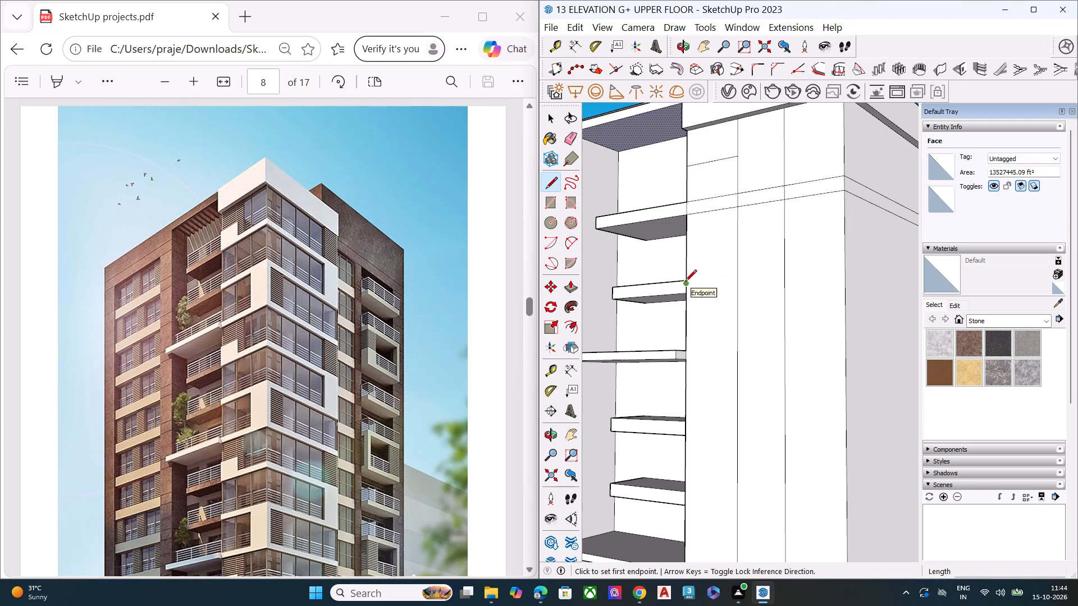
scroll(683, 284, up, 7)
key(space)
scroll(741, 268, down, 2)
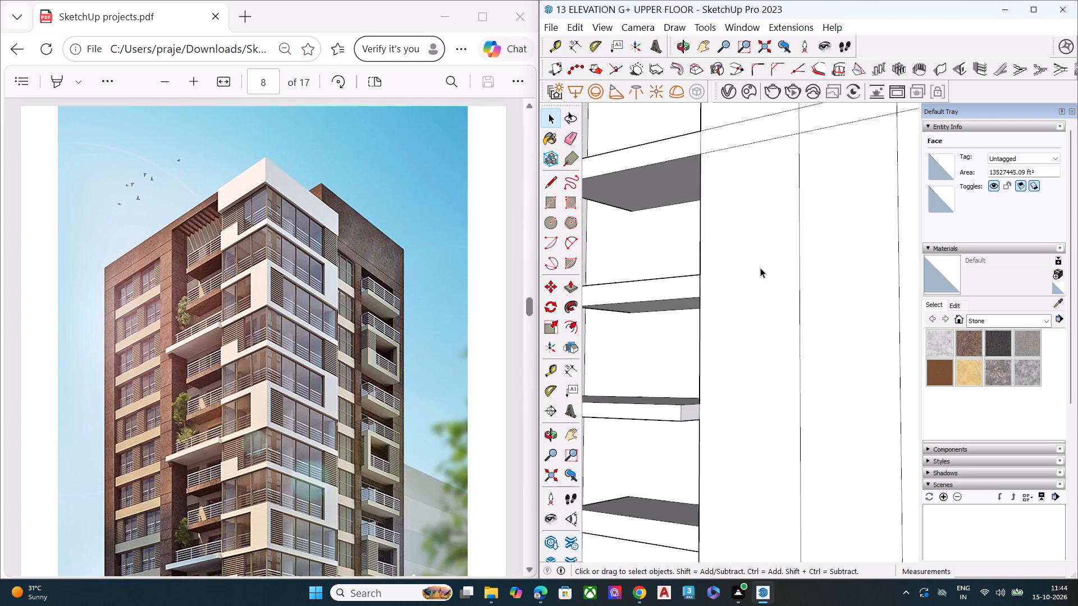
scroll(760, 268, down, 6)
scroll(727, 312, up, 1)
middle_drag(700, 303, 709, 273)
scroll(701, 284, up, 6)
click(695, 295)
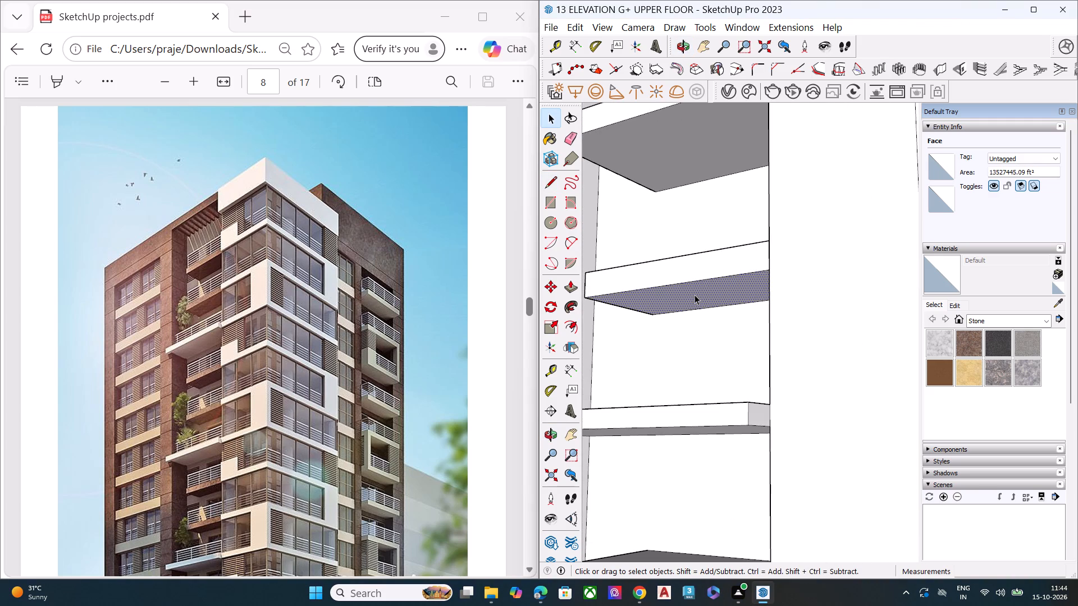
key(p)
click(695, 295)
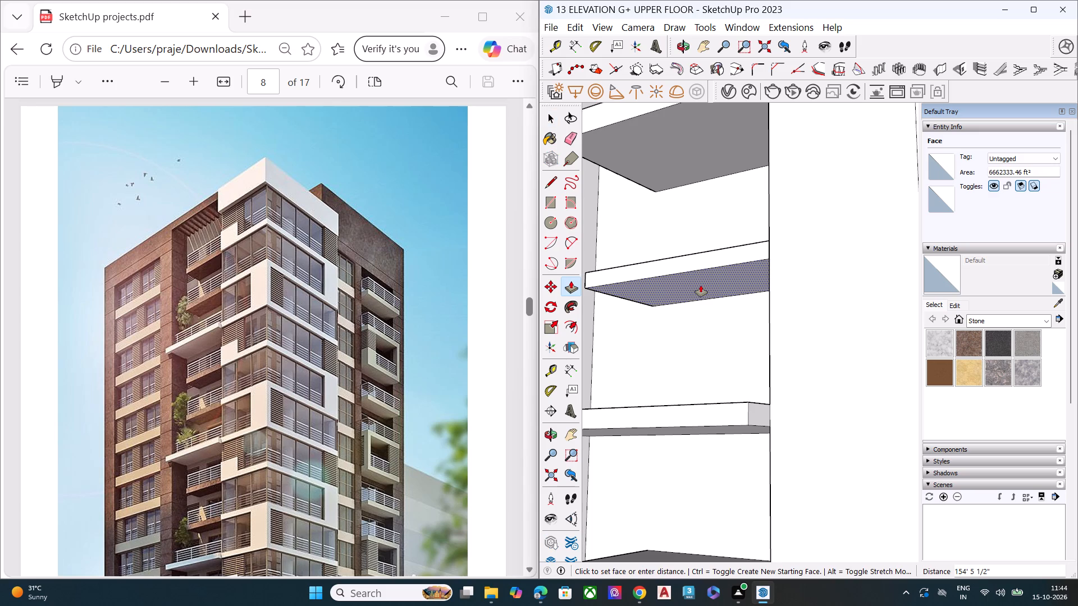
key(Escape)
Examine the spacing and depth of the balcony slabs down the tower beside the corner panel.
scroll(650, 296, down, 6)
scroll(695, 272, down, 2)
scroll(695, 272, up, 1)
scroll(695, 272, down, 6)
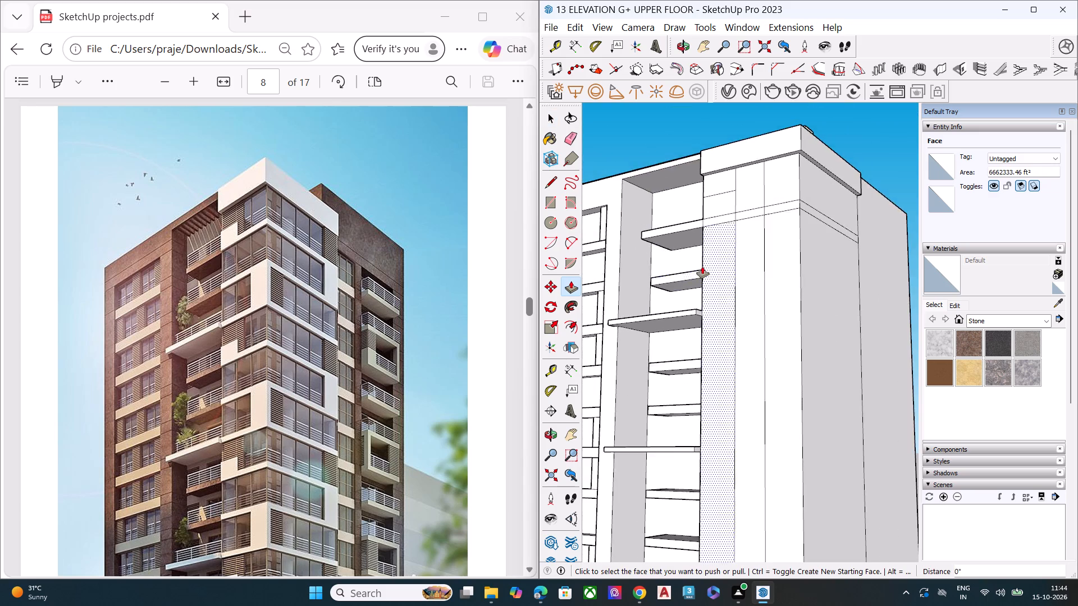
scroll(702, 267, down, 4)
scroll(702, 267, up, 1)
scroll(702, 267, down, 8)
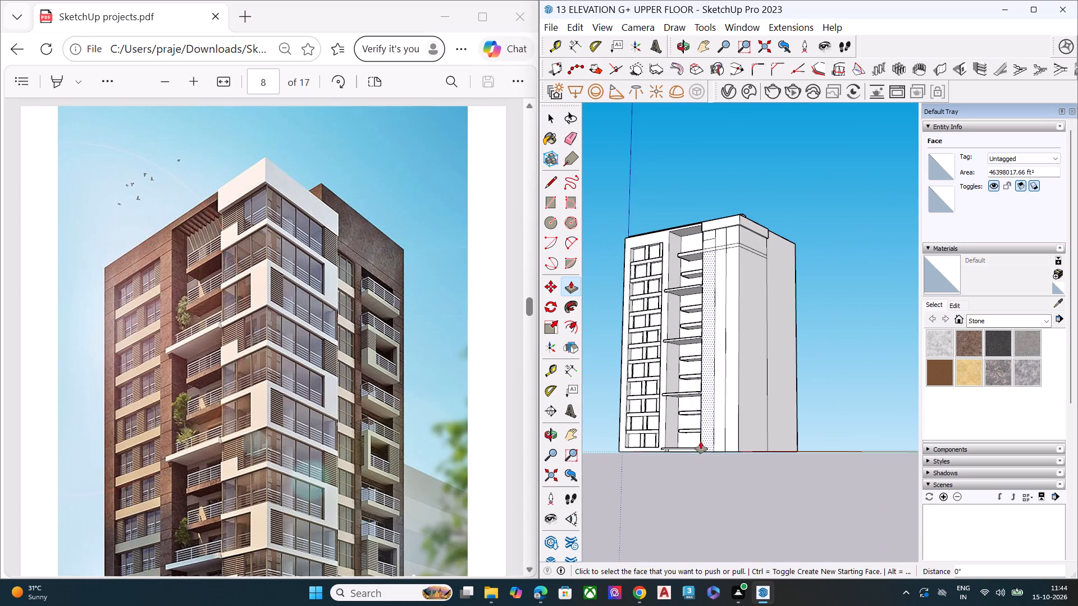
middle_drag(700, 446, 695, 475)
scroll(692, 373, up, 7)
scroll(698, 228, up, 6)
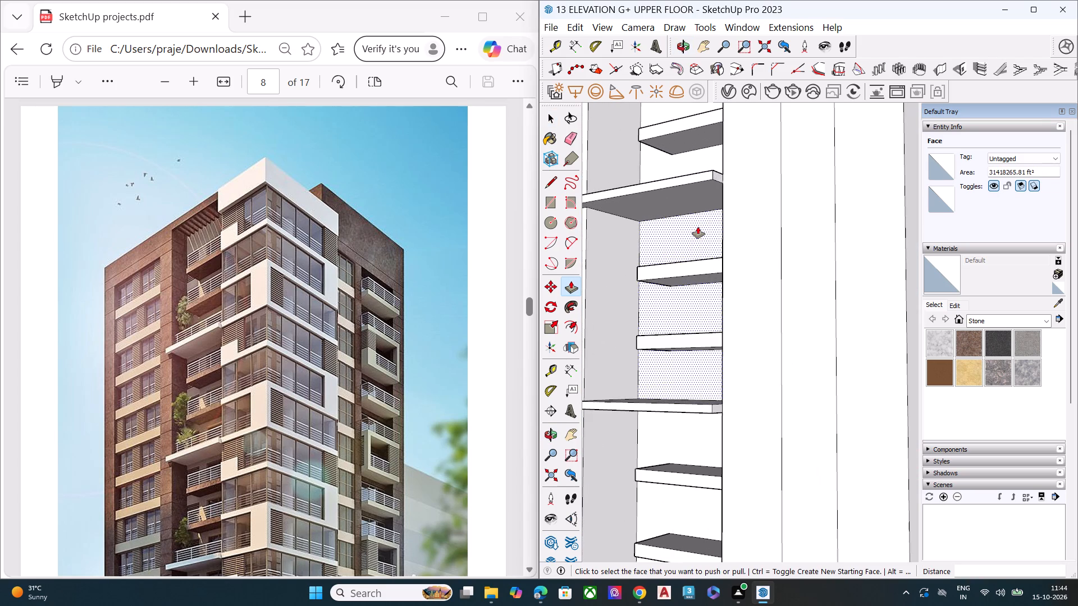
scroll(698, 272, up, 1)
scroll(698, 272, down, 2)
scroll(698, 272, up, 4)
key(space)
scroll(700, 268, down, 2)
scroll(700, 268, up, 1)
scroll(700, 268, down, 3)
scroll(700, 273, up, 1)
scroll(700, 273, down, 6)
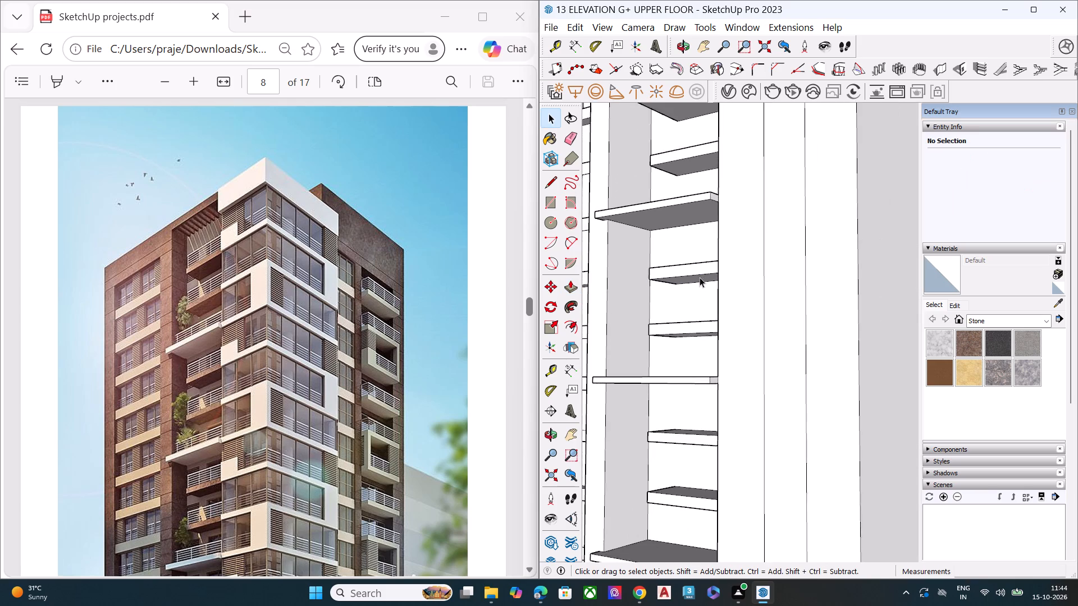
scroll(700, 277, down, 5)
scroll(691, 160, up, 4)
scroll(691, 160, down, 1)
scroll(691, 160, up, 4)
scroll(695, 182, down, 2)
scroll(695, 182, up, 3)
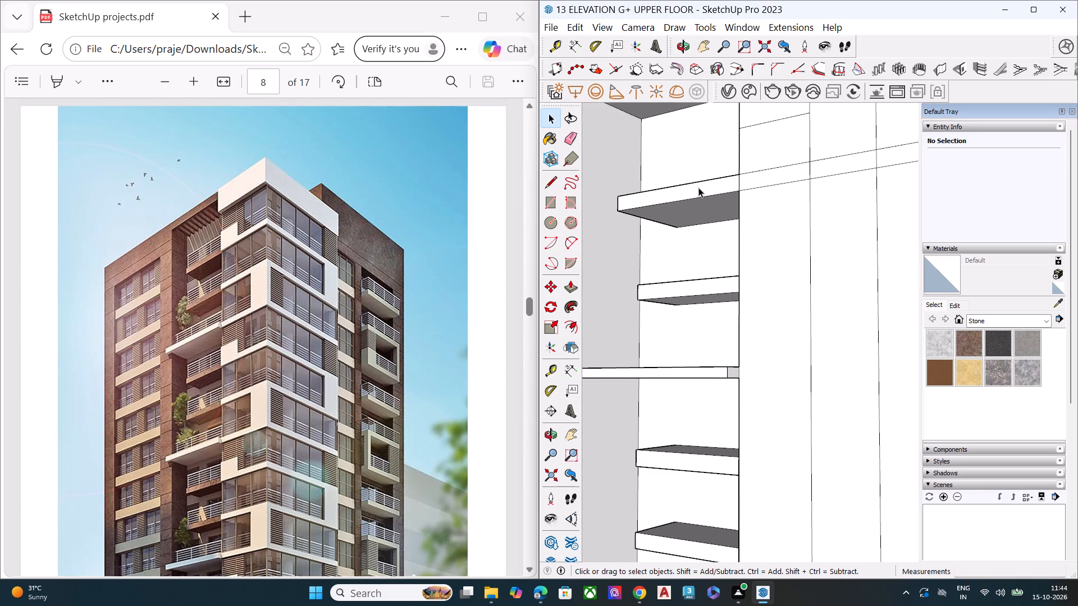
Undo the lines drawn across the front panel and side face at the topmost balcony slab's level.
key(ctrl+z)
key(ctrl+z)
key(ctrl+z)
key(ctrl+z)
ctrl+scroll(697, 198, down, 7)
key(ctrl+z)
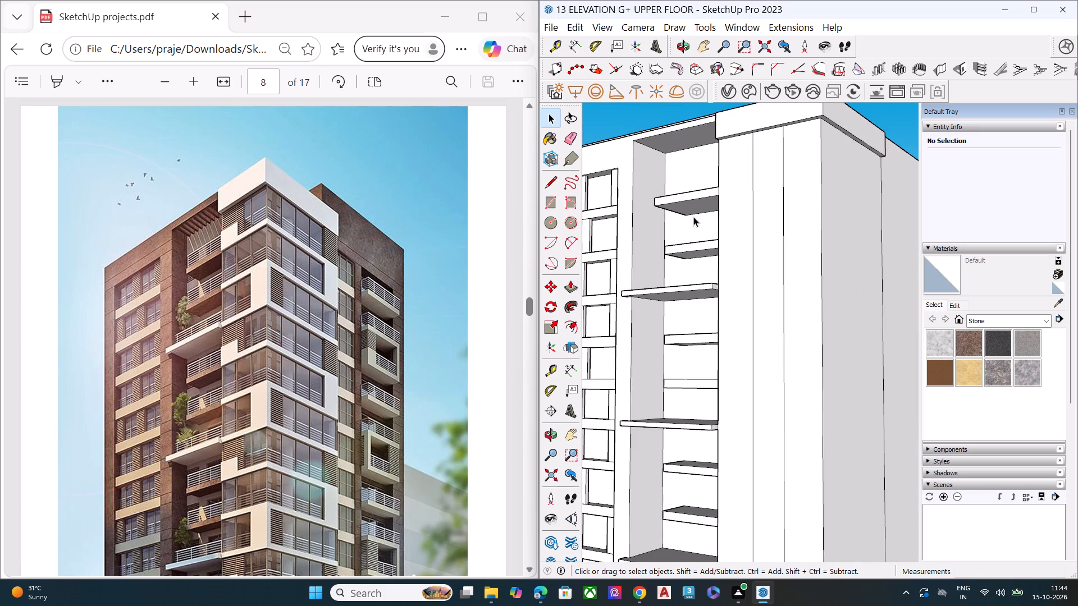
Thin the topmost balcony slab by pushing its underside up about 56'.
key(space)
scroll(712, 200, up, 7)
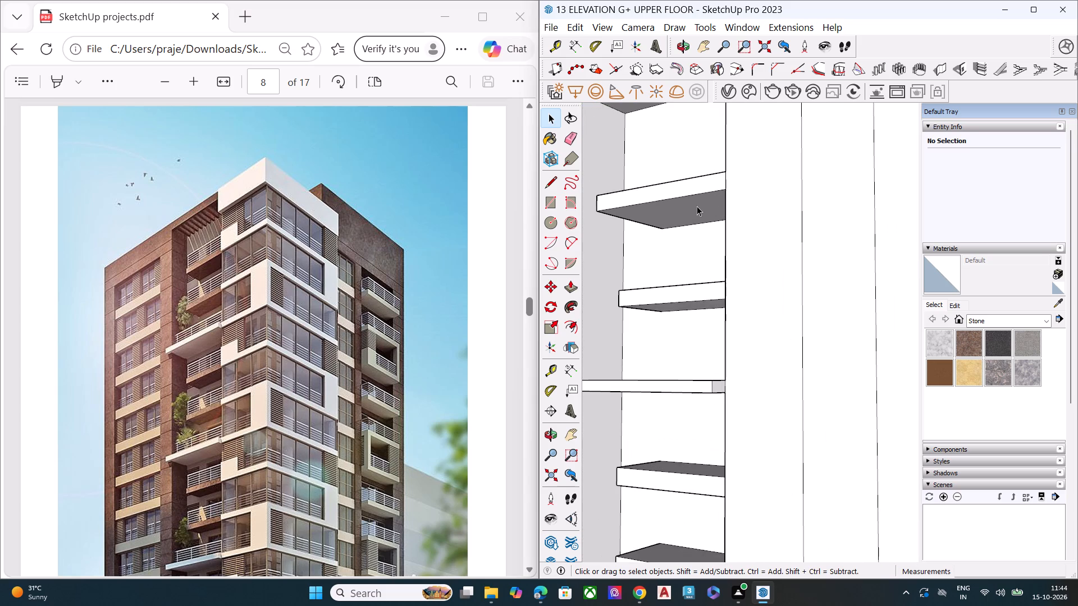
click(697, 206)
key(p)
click(697, 206)
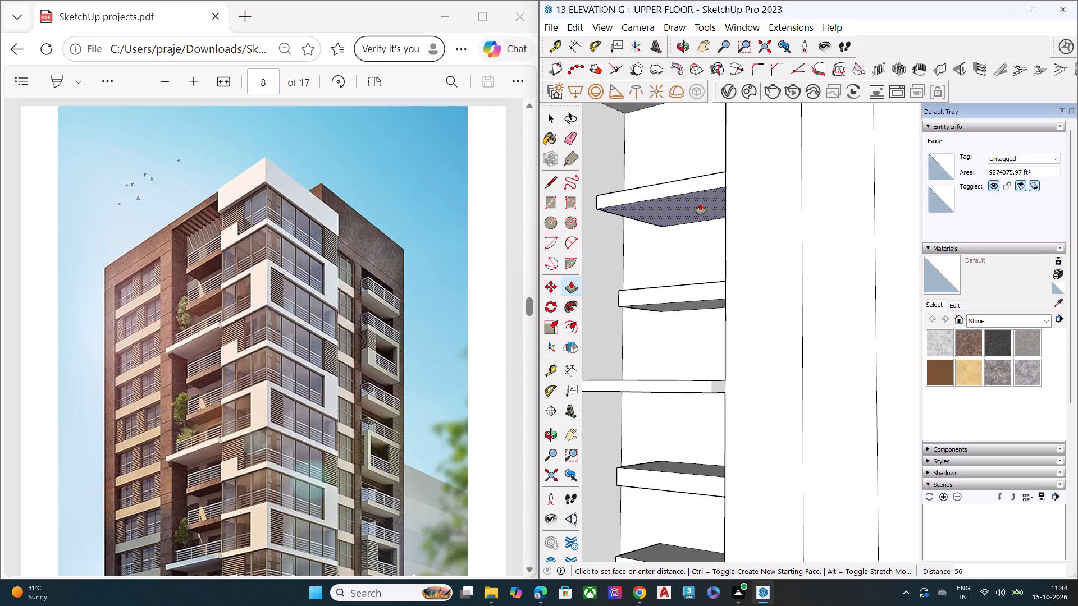
click(701, 203)
key(space)
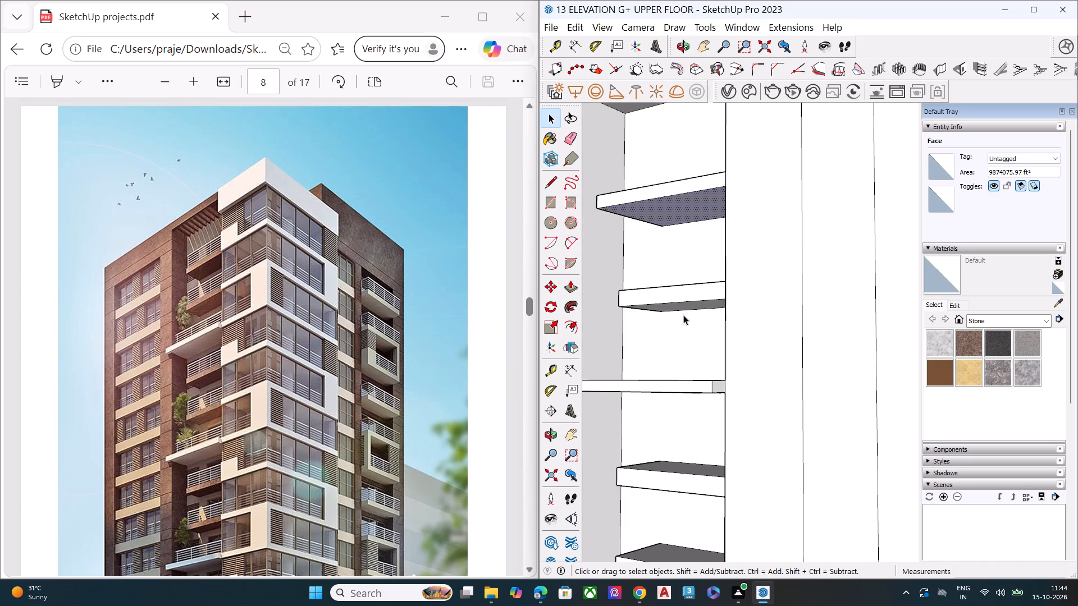
Repeat the same push on the underside of the second short balcony slab from the top.
middle_drag(682, 309, 693, 218)
scroll(693, 221, up, 1)
key(space)
click(680, 320)
key(p)
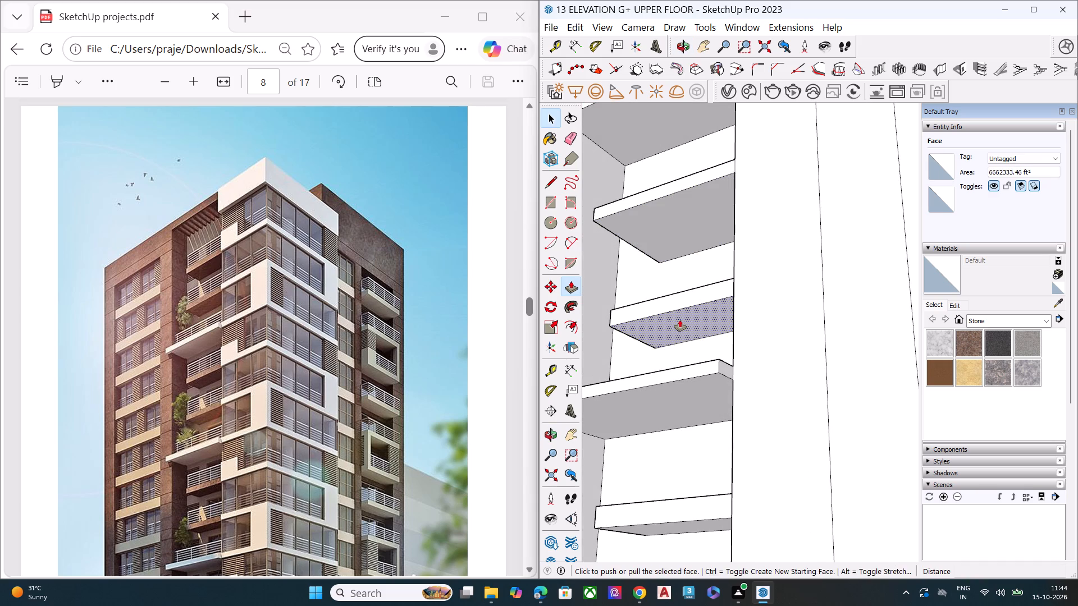
double_click(680, 320)
scroll(658, 234, down, 5)
scroll(657, 411, up, 4)
scroll(658, 416, down, 1)
scroll(658, 417, up, 2)
Repeat the same push on the undersides of the two short slabs below the uppermost long slab.
key(space)
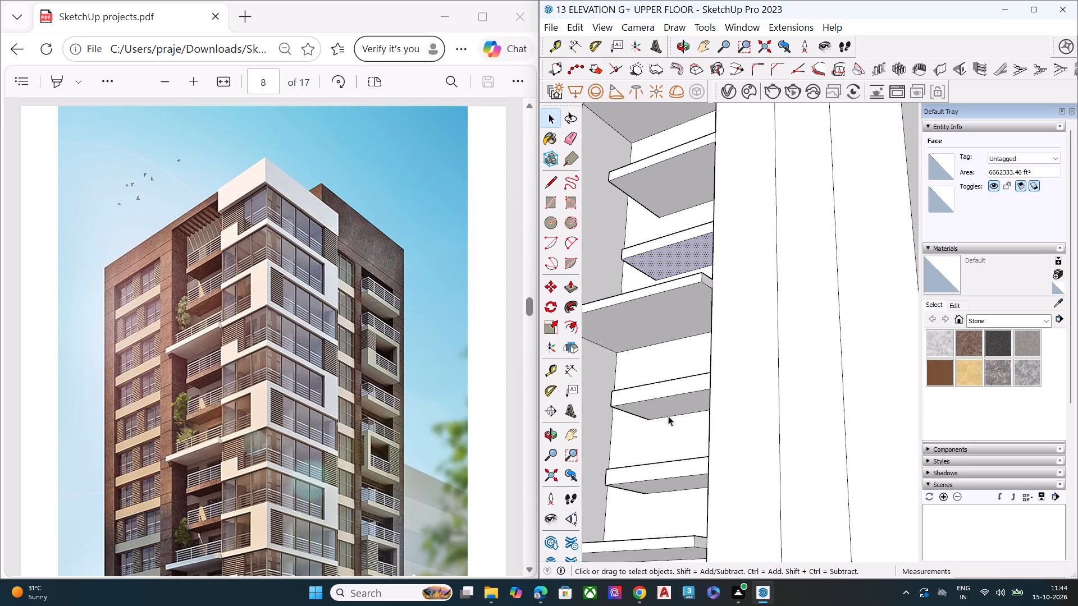
click(673, 401)
key(p)
double_click(673, 401)
scroll(663, 352, down, 6)
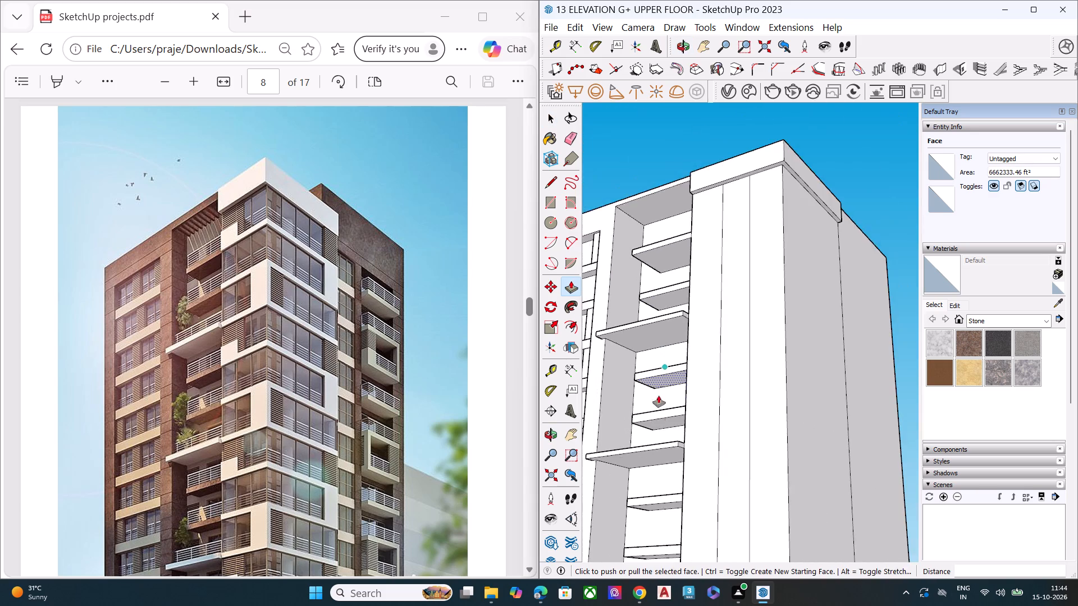
key(space)
scroll(660, 434, up, 1)
scroll(660, 434, down, 1)
scroll(660, 434, up, 4)
click(668, 415)
key(p)
double_click(668, 415)
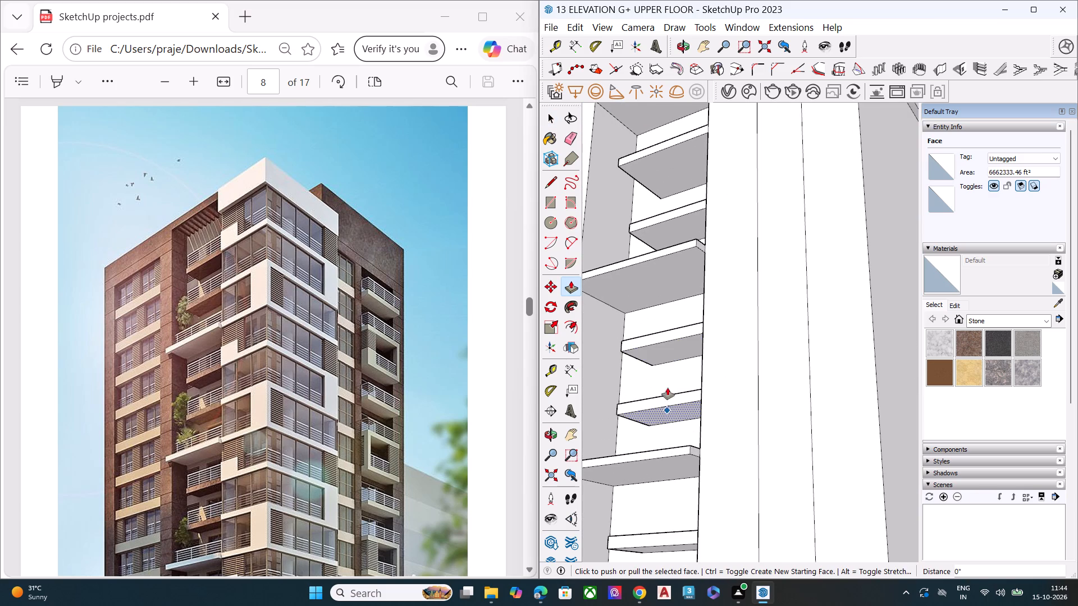
scroll(666, 370, down, 6)
Repeat the same push on the undersides of the two short slabs below the second long slab.
key(space)
scroll(657, 452, up, 2)
scroll(657, 460, down, 1)
scroll(658, 463, up, 2)
scroll(659, 470, down, 2)
scroll(660, 471, up, 2)
click(669, 462)
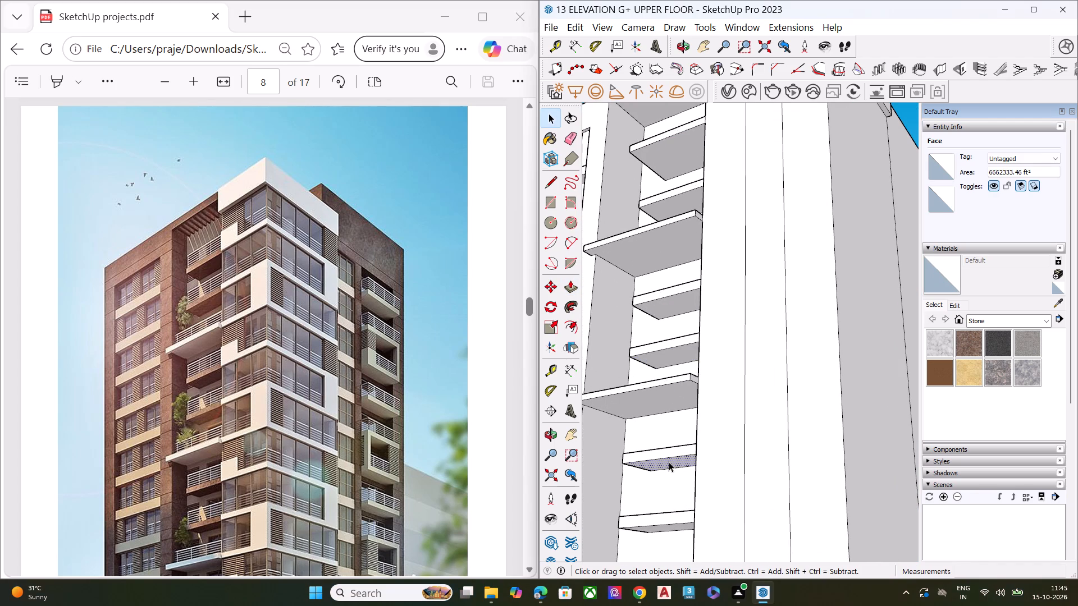
key(p)
double_click(669, 462)
scroll(651, 384, down, 6)
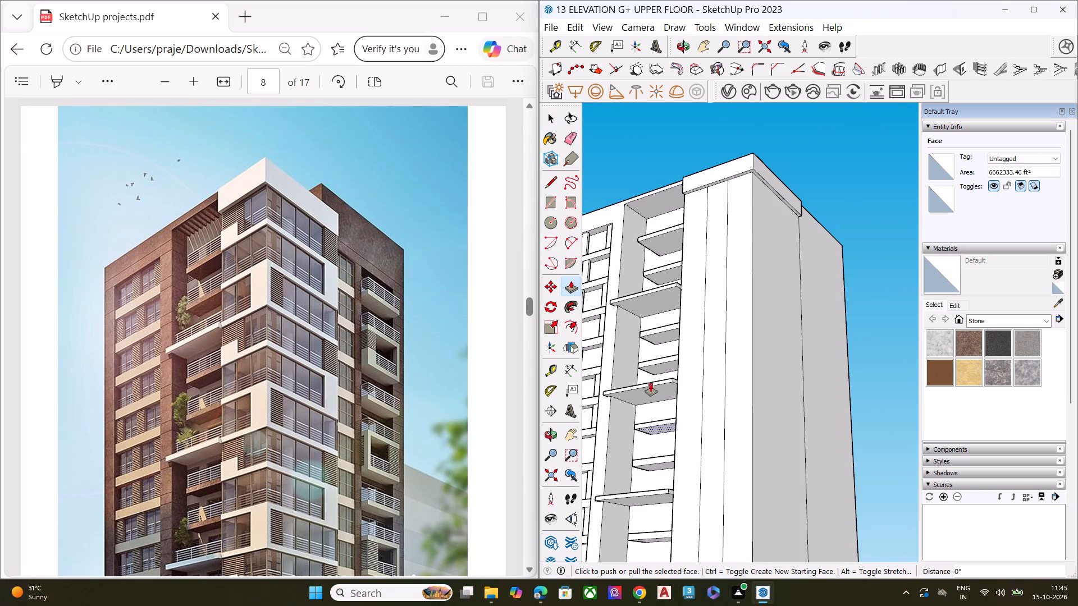
scroll(646, 456, down, 4)
scroll(654, 484, up, 13)
scroll(666, 448, down, 3)
scroll(666, 448, up, 3)
key(space)
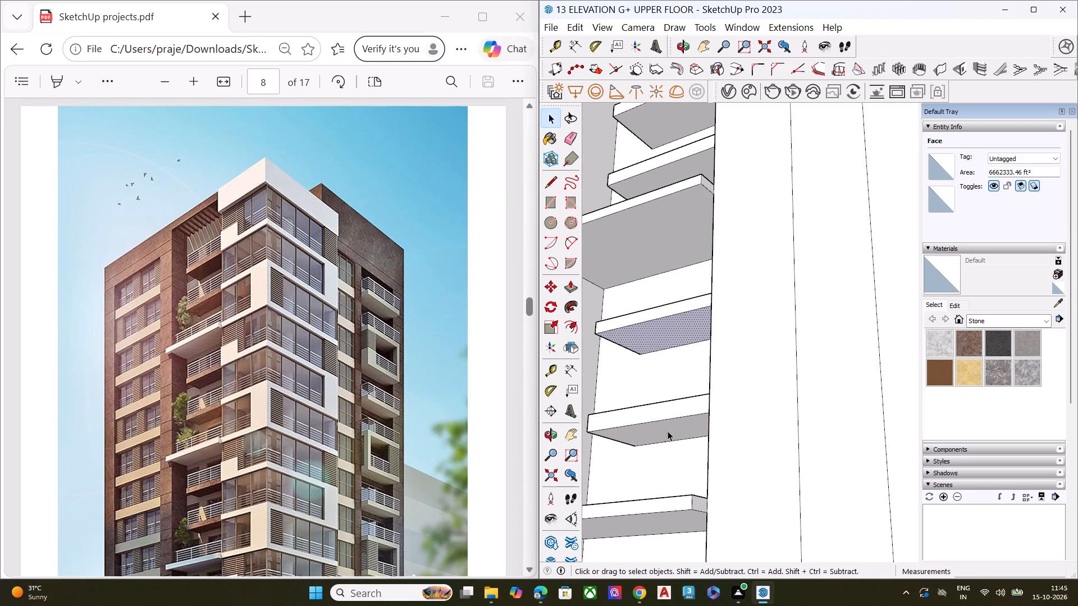
click(668, 431)
key(p)
double_click(668, 431)
scroll(667, 352, down, 2)
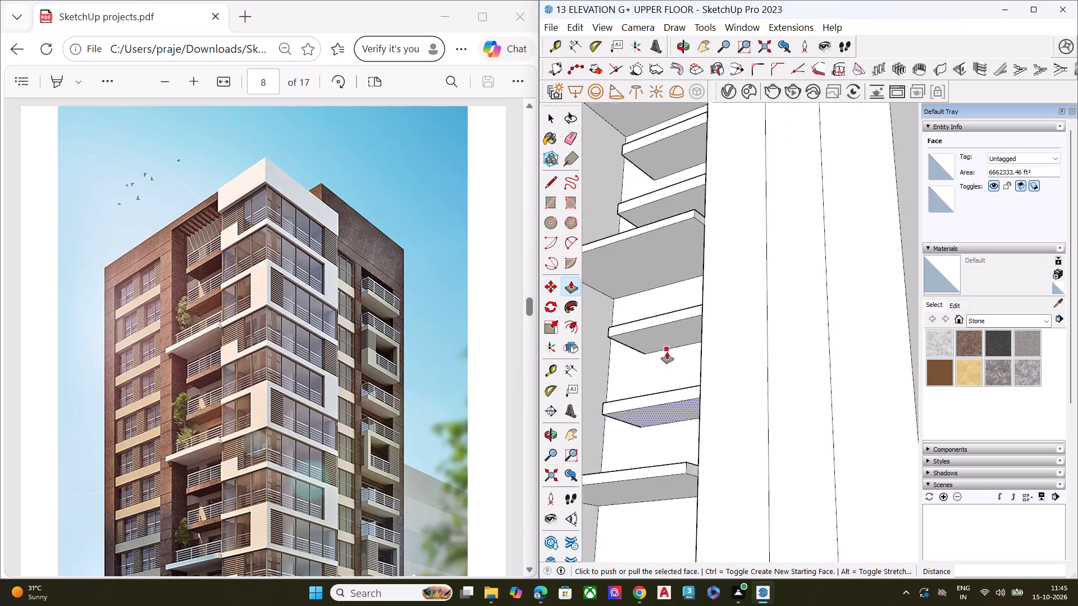
scroll(667, 352, down, 2)
scroll(667, 352, up, 1)
scroll(667, 352, down, 7)
Repeat the same push on the undersides of the lowest pair of short balcony slabs.
key(space)
scroll(663, 472, up, 1)
scroll(663, 476, down, 2)
scroll(663, 478, up, 2)
scroll(663, 482, down, 1)
scroll(663, 484, up, 4)
scroll(672, 464, down, 3)
scroll(672, 464, up, 3)
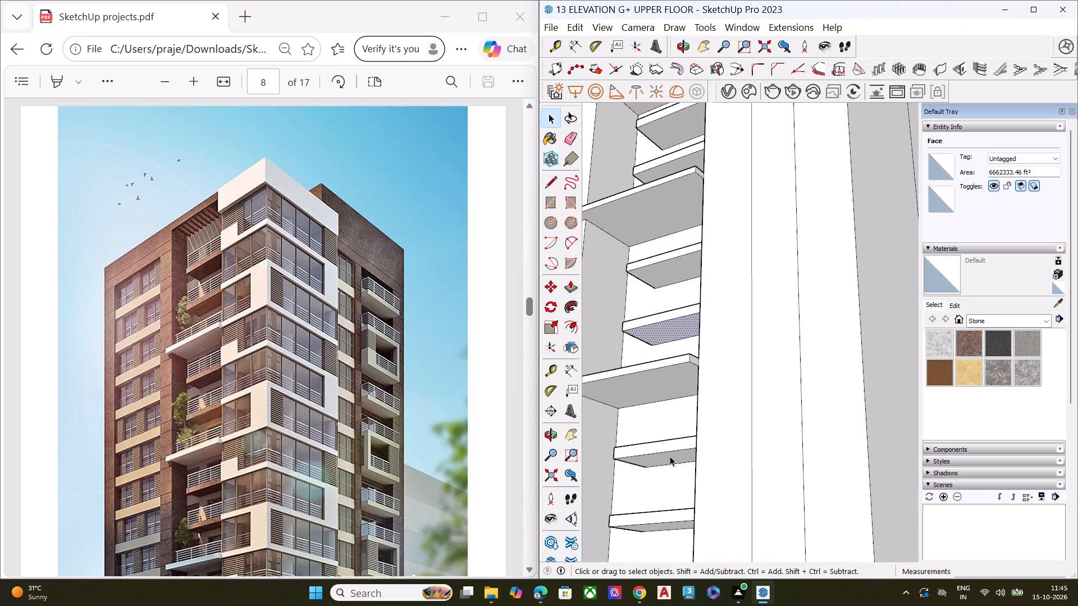
click(670, 456)
key(p)
double_click(670, 456)
scroll(675, 398, down, 6)
key(space)
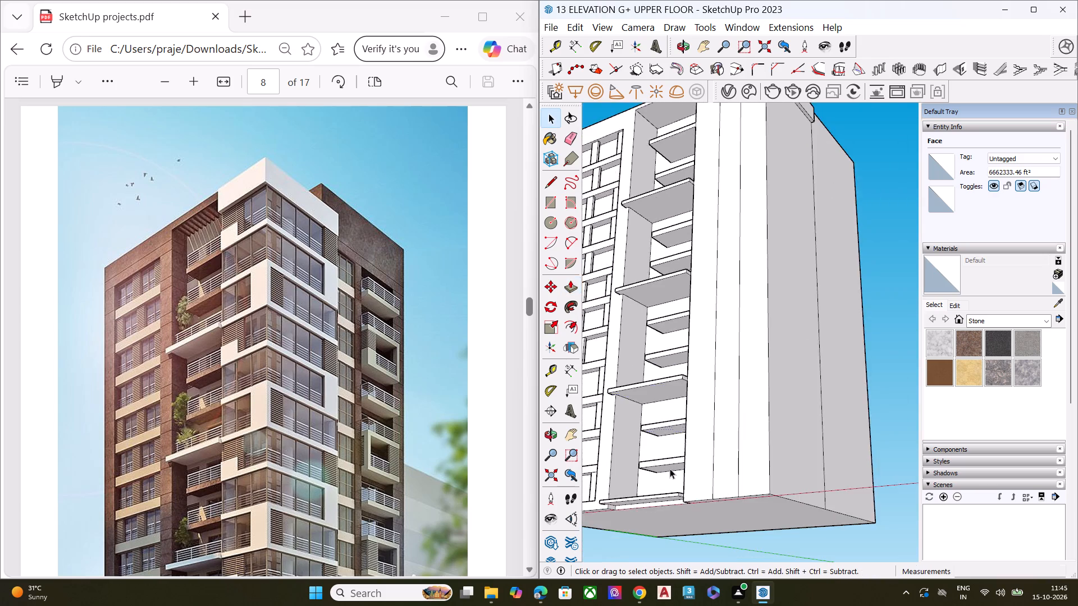
scroll(669, 469, up, 10)
click(669, 471)
click(670, 464)
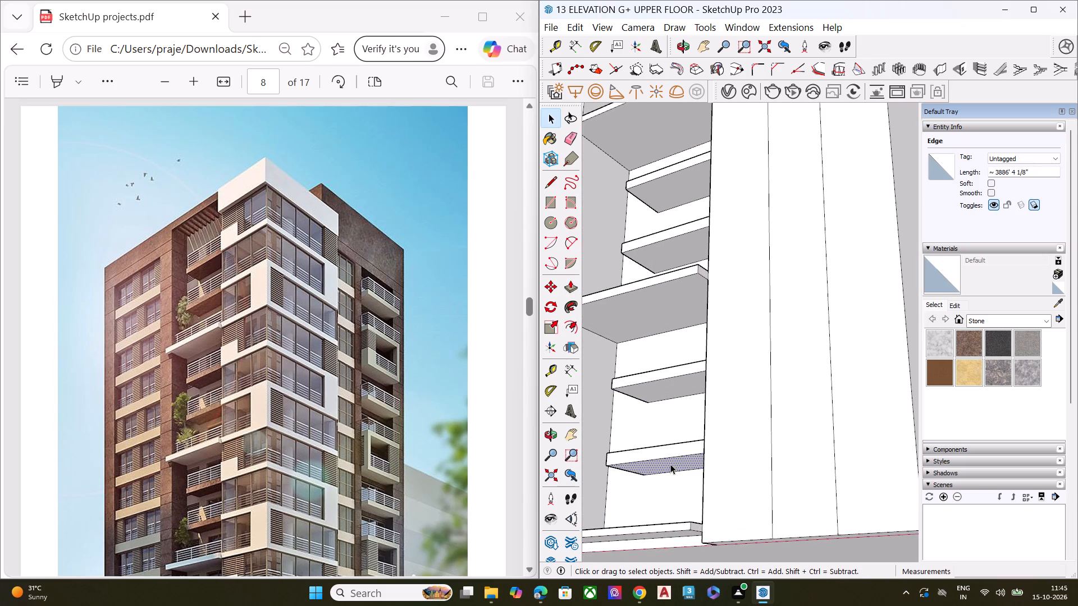
key(p)
double_click(670, 464)
scroll(664, 410, down, 6)
key(space)
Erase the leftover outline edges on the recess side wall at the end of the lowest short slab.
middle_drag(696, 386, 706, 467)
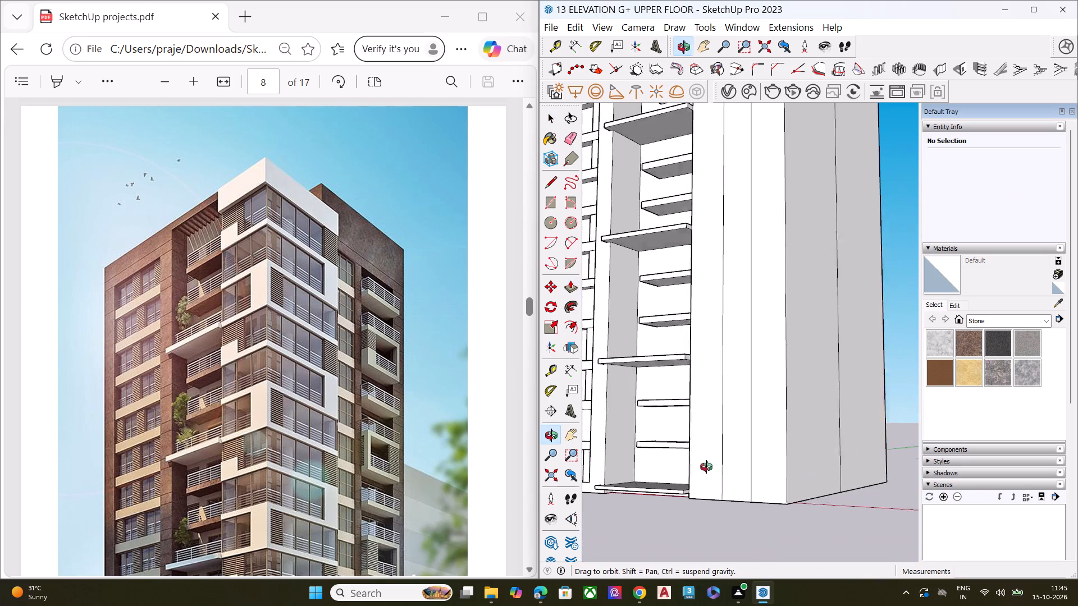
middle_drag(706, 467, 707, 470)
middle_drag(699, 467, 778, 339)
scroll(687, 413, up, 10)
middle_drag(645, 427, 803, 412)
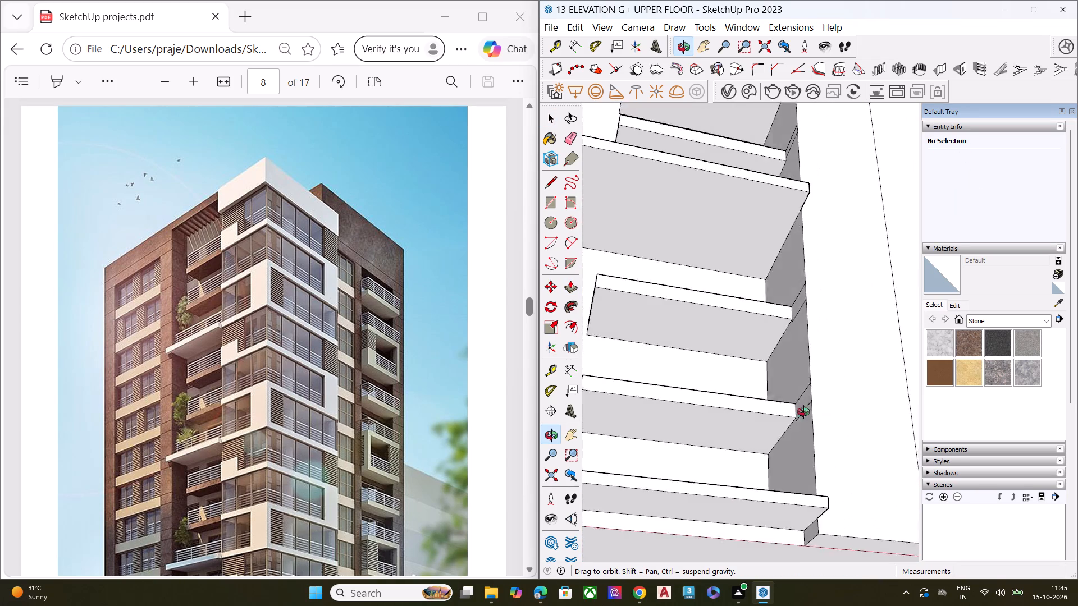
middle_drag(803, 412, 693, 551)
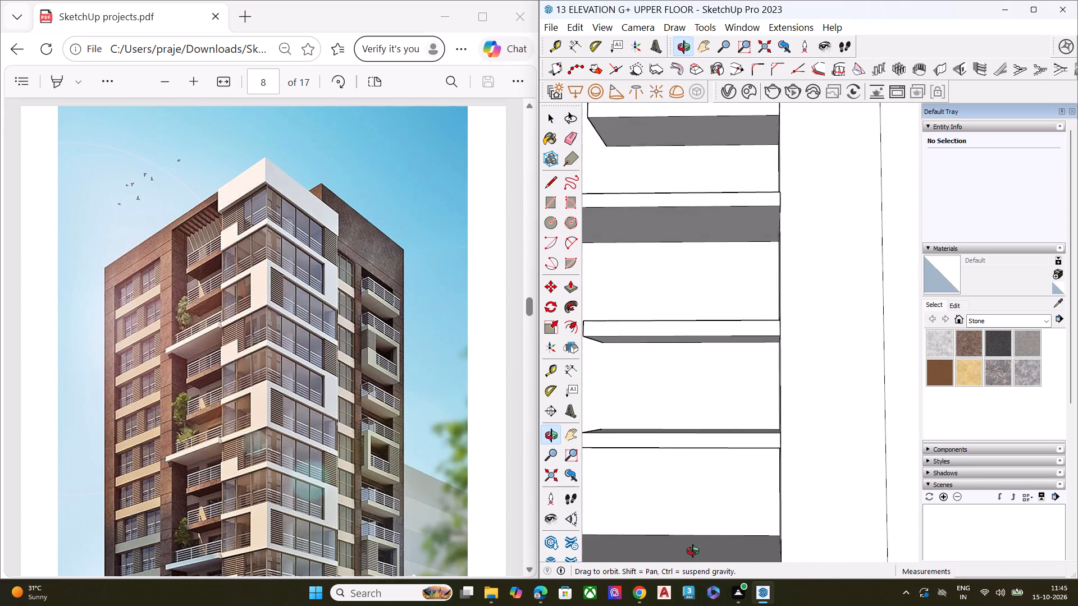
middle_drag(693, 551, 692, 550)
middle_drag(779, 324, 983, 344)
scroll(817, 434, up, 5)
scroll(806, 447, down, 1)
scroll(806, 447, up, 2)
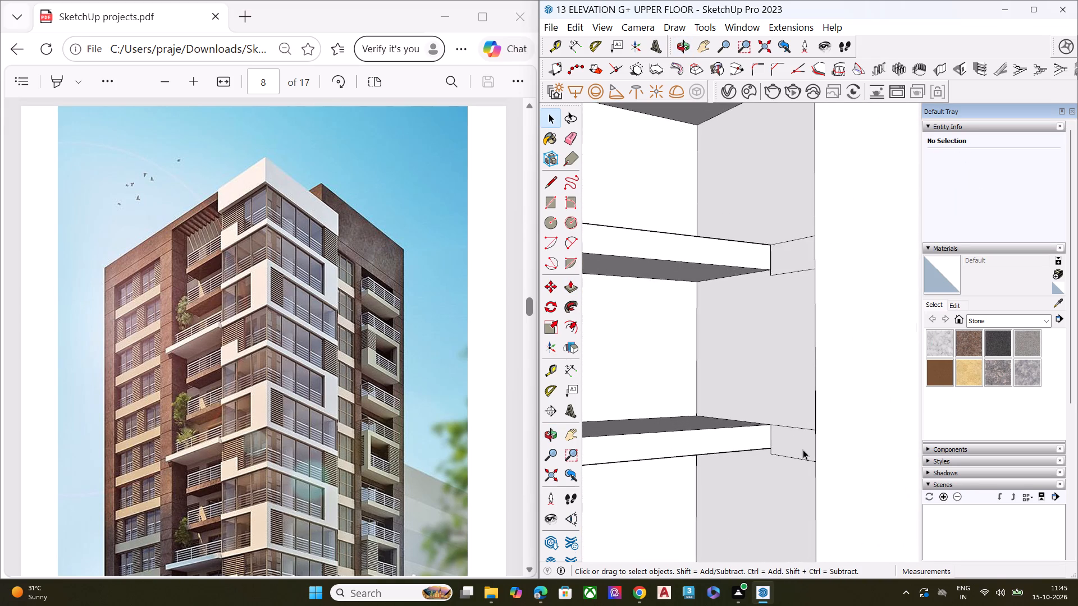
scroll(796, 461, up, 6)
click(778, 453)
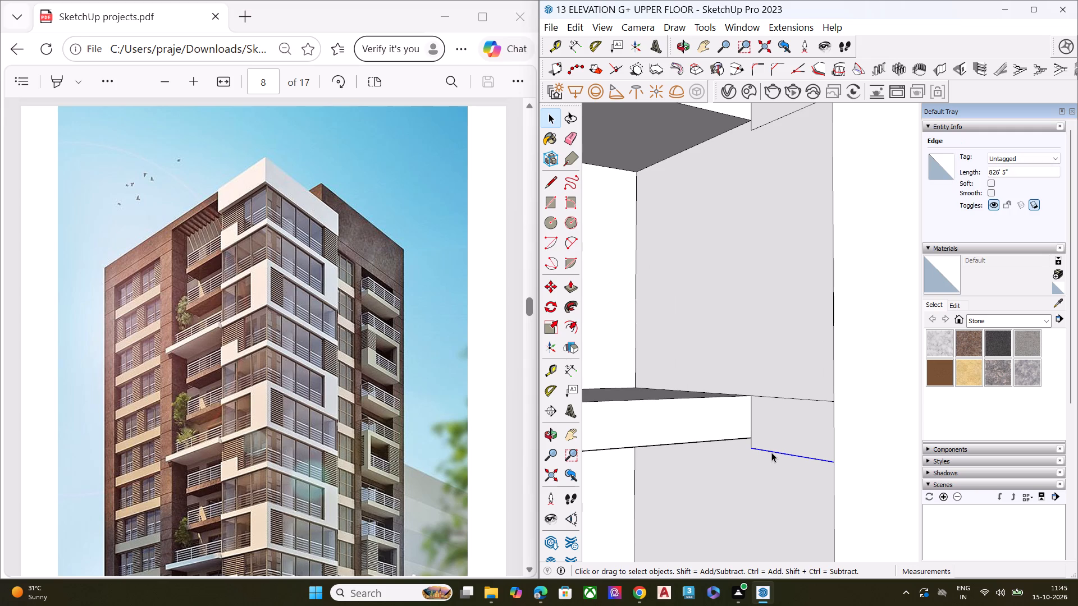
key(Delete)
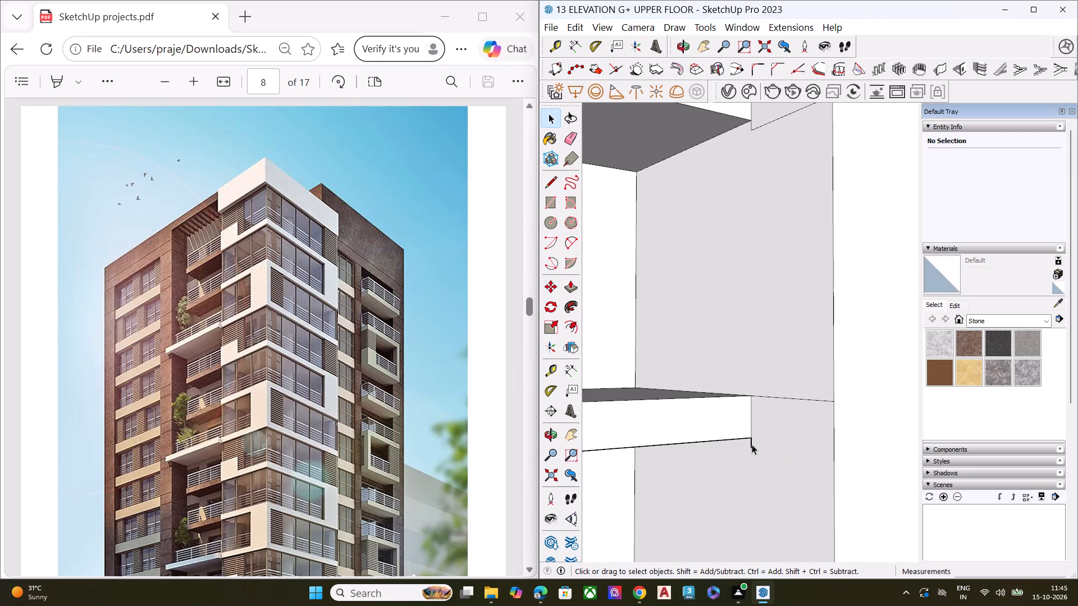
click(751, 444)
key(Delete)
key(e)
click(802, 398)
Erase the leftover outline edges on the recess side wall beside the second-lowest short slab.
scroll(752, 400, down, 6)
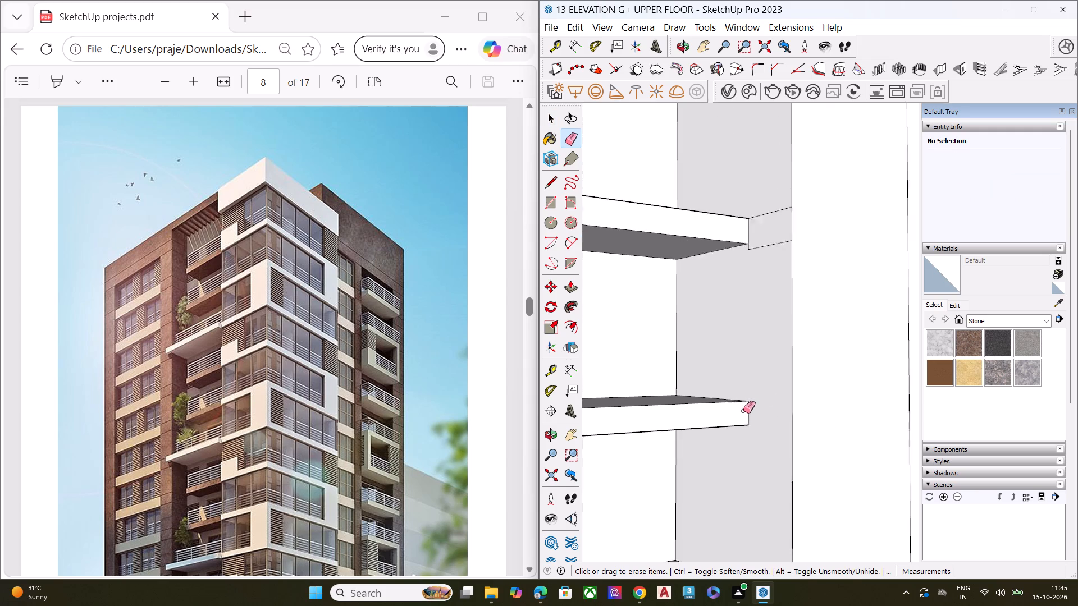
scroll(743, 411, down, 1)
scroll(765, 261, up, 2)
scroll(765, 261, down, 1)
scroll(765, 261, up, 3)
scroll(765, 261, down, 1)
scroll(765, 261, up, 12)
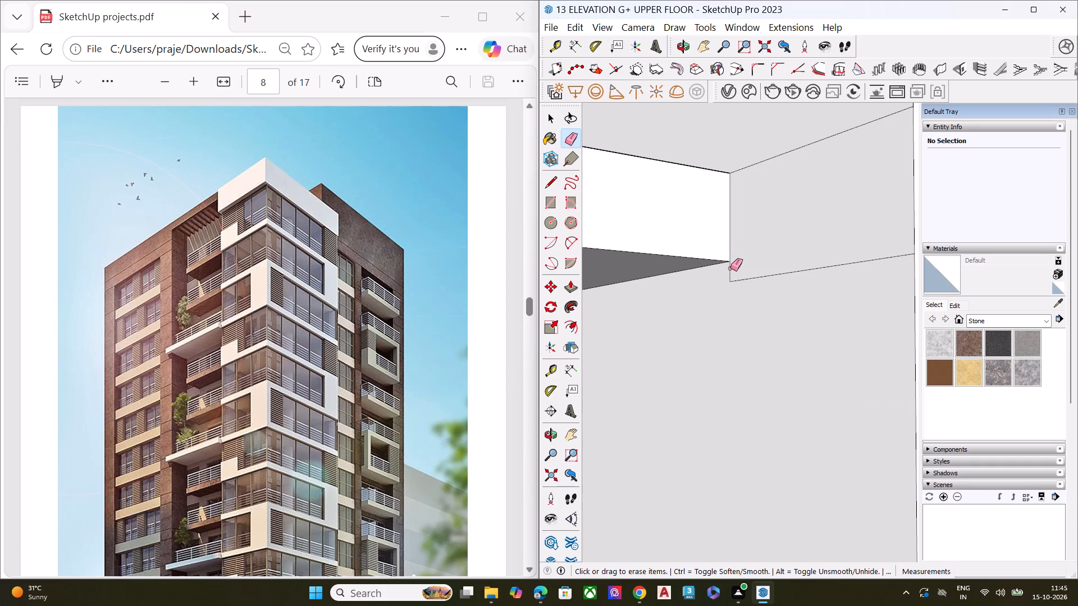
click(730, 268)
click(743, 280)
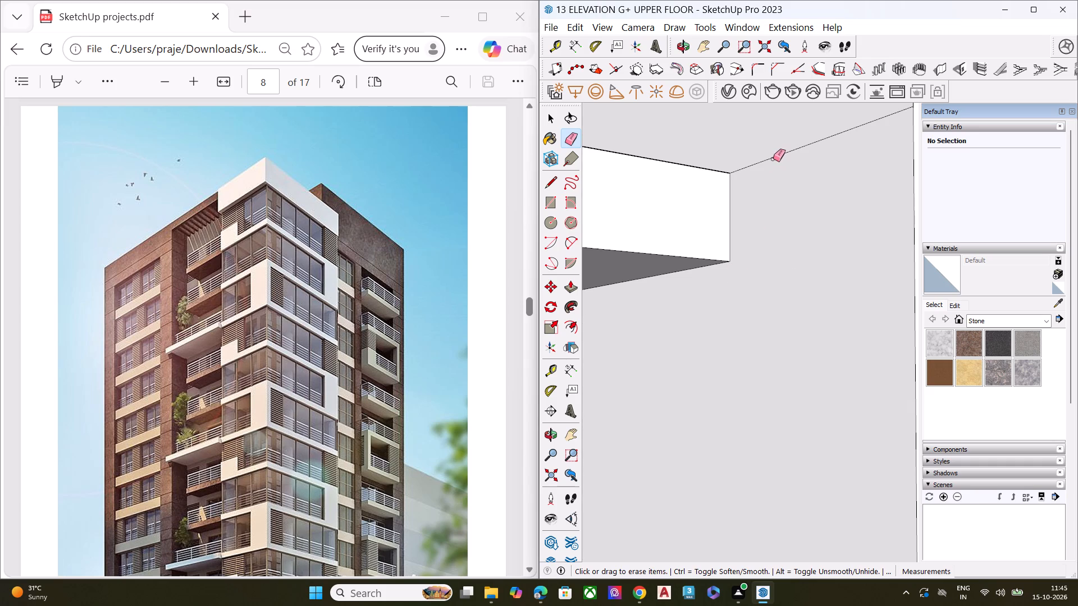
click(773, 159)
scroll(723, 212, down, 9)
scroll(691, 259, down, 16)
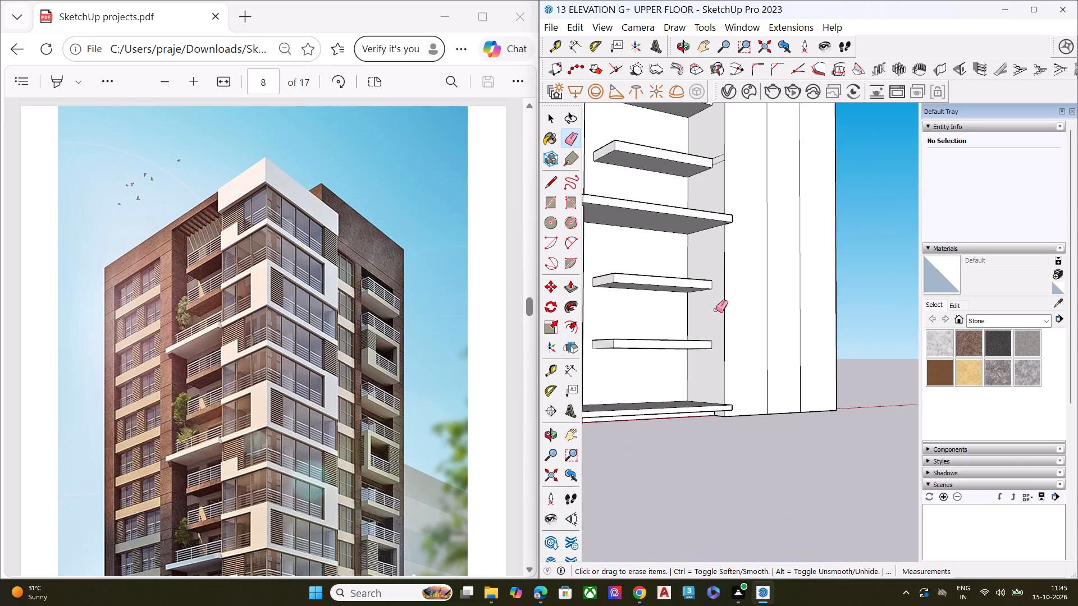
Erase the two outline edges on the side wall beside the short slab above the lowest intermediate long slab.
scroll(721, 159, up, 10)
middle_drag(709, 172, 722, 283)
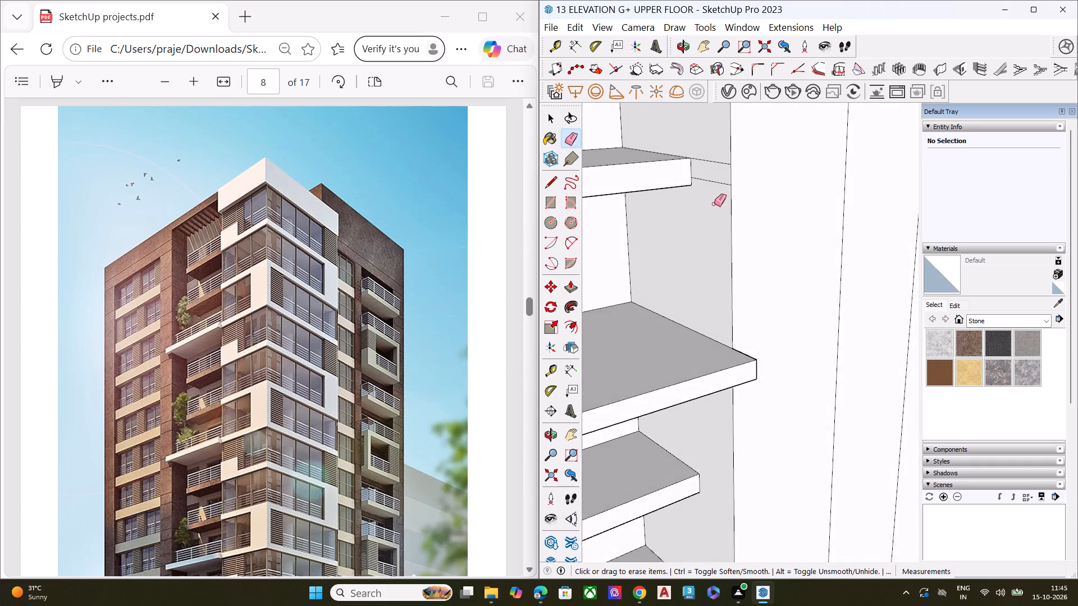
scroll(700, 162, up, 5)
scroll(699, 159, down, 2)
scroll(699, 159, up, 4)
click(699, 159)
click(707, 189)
Examine the remaining outlines on the recess side wall at the short slabs' ends.
scroll(725, 185, down, 7)
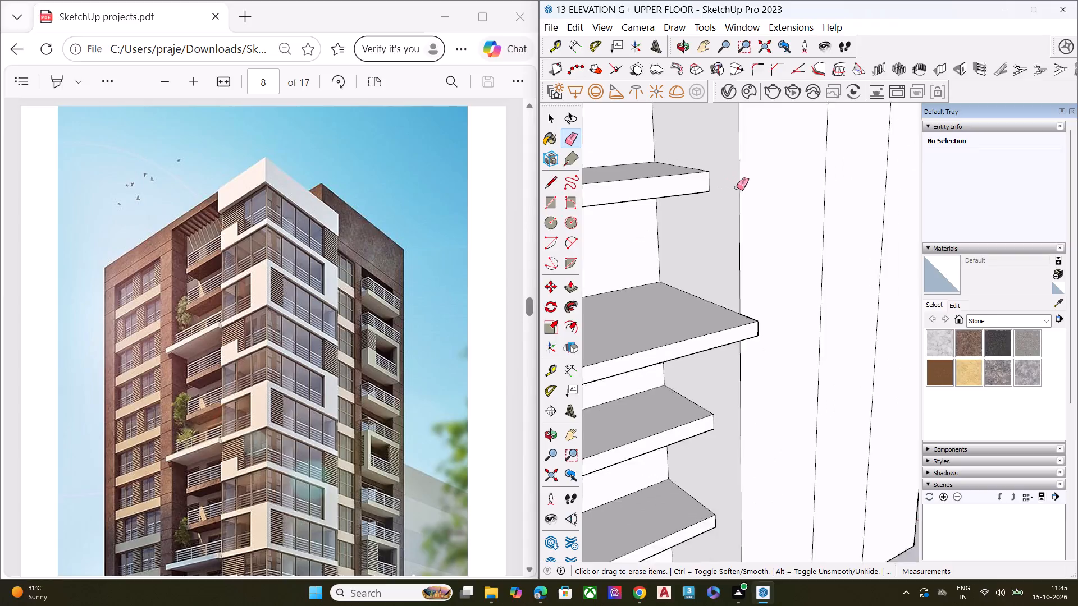
scroll(737, 187, down, 2)
middle_drag(716, 218, 722, 67)
scroll(715, 130, up, 1)
scroll(735, 196, down, 9)
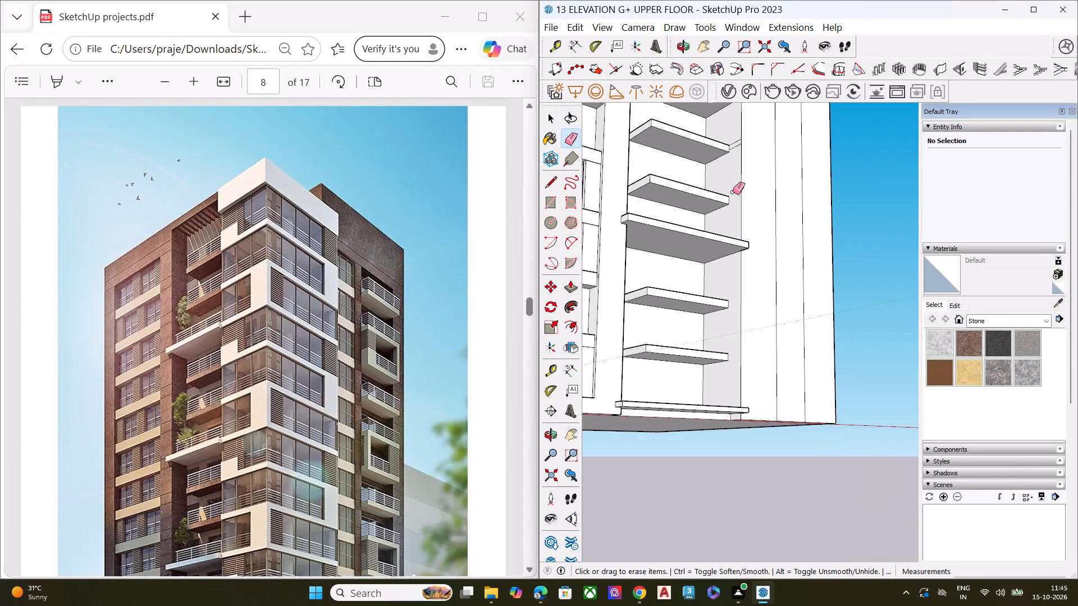
scroll(733, 192, down, 5)
scroll(738, 113, up, 12)
scroll(719, 126, down, 1)
scroll(719, 126, up, 1)
scroll(719, 126, down, 1)
scroll(719, 126, up, 4)
scroll(720, 175, down, 3)
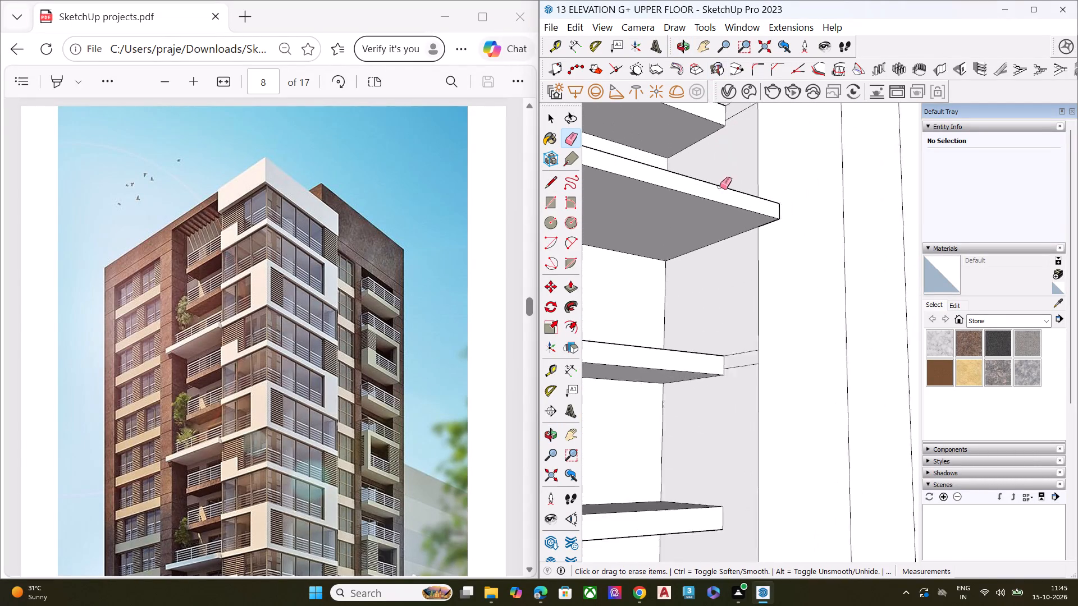
scroll(720, 187, down, 8)
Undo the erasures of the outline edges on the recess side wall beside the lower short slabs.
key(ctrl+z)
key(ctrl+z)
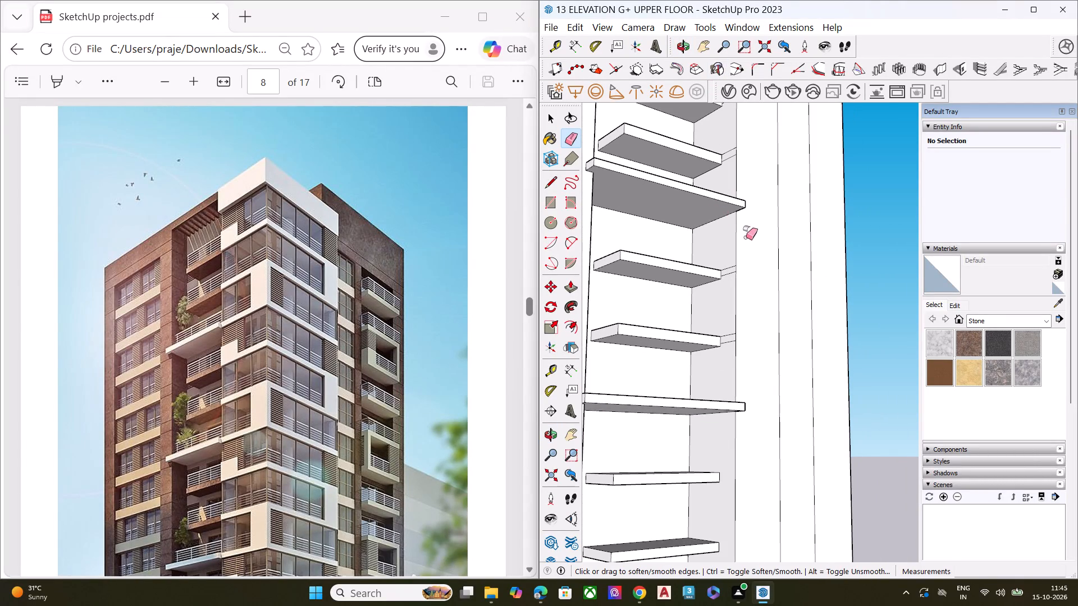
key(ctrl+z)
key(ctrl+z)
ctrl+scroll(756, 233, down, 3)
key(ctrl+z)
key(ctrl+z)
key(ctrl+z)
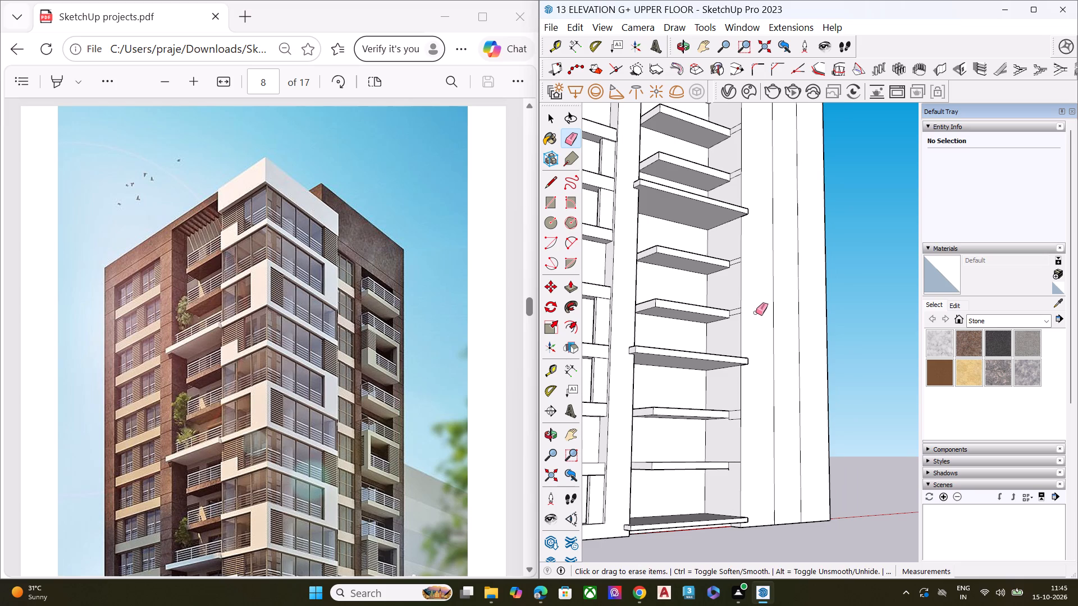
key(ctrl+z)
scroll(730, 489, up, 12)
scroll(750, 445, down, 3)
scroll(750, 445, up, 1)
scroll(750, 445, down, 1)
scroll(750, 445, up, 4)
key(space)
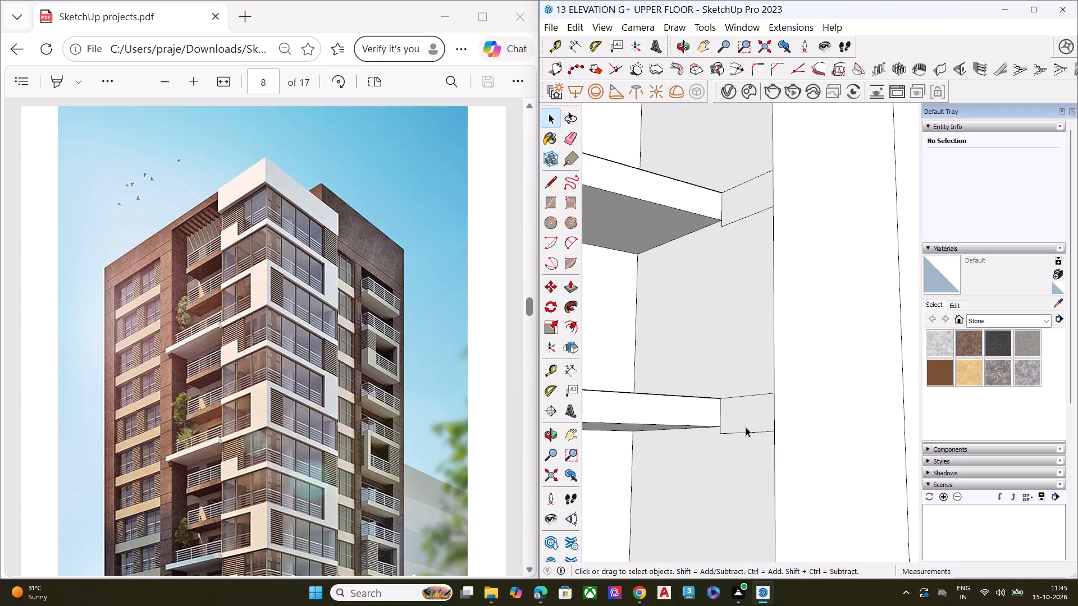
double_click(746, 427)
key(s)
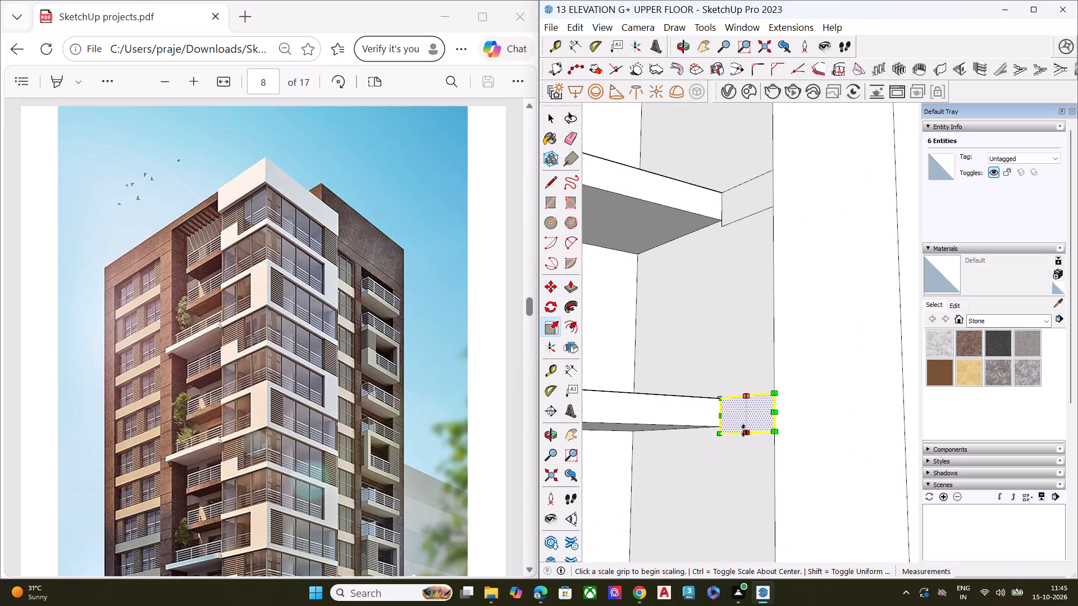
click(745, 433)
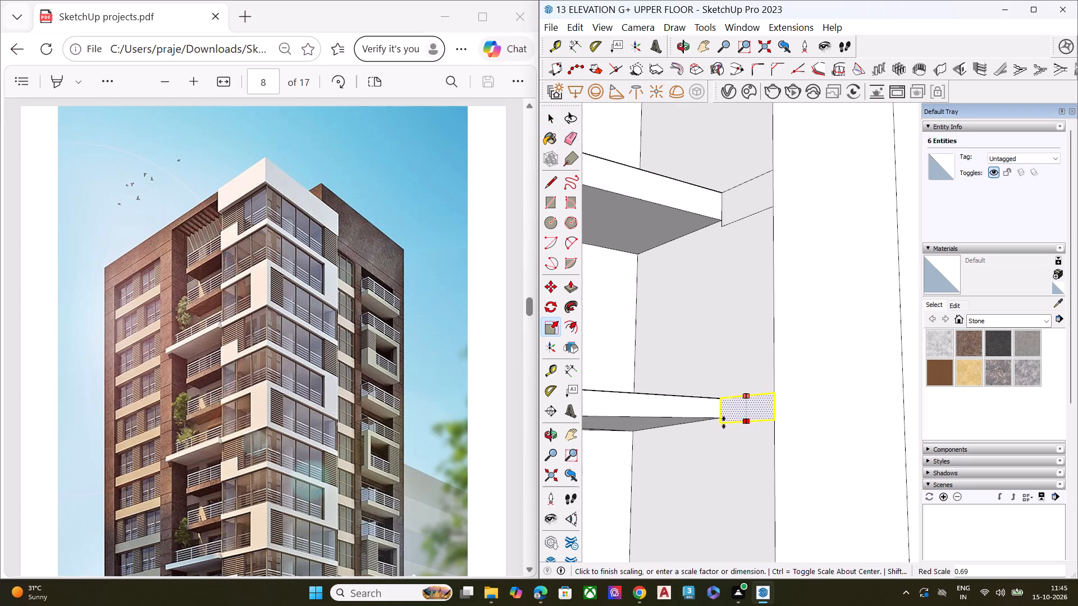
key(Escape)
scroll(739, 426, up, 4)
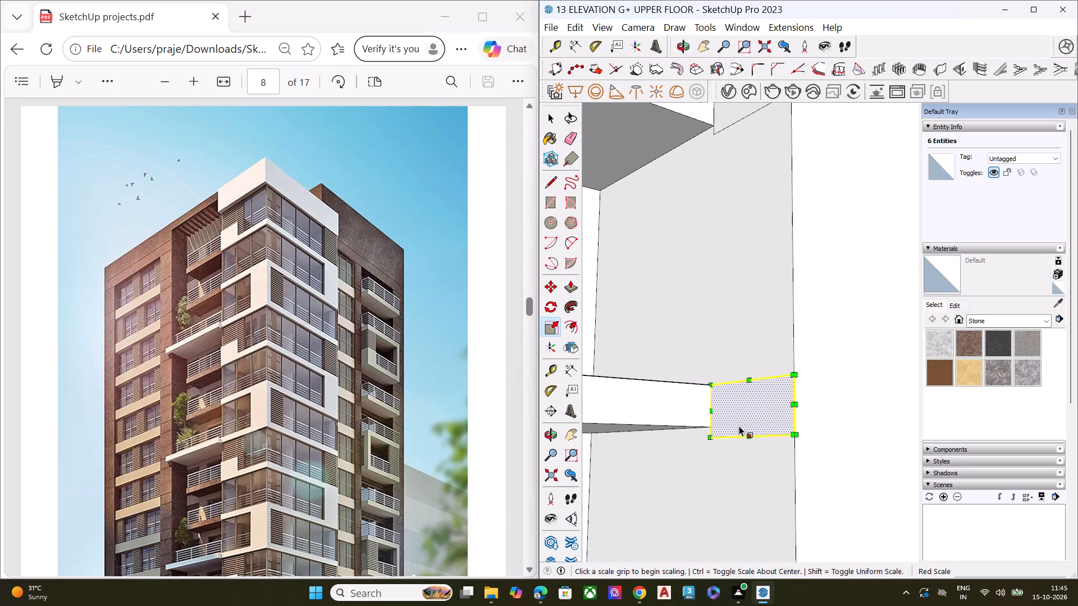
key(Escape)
Draw a line from the lowest short slab's bottom corner across the recess side wall and erase the surplus outline edges below it.
key(l)
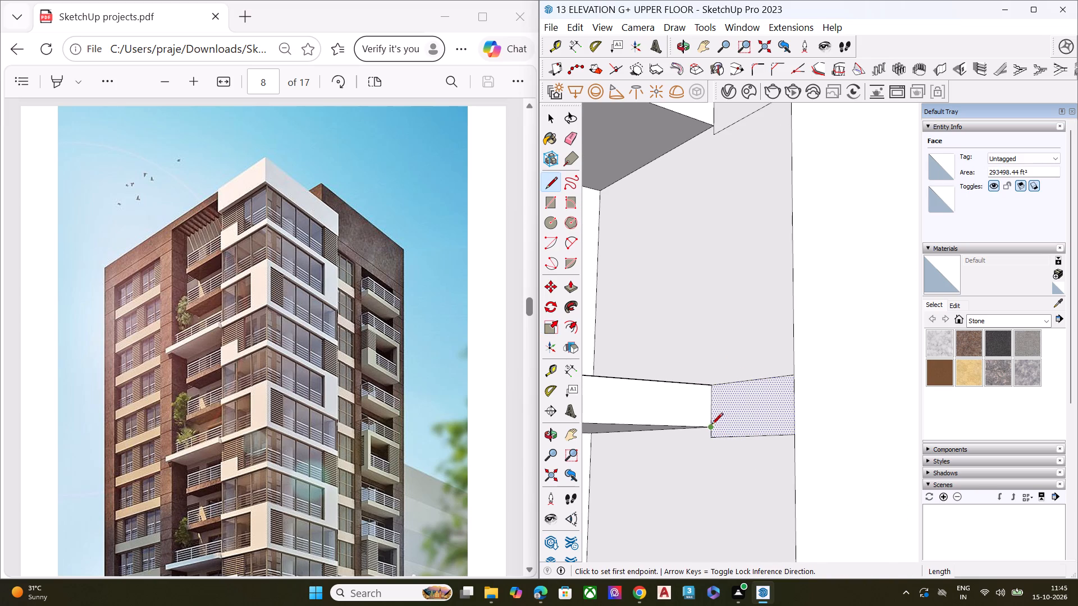
click(711, 428)
click(793, 423)
key(space)
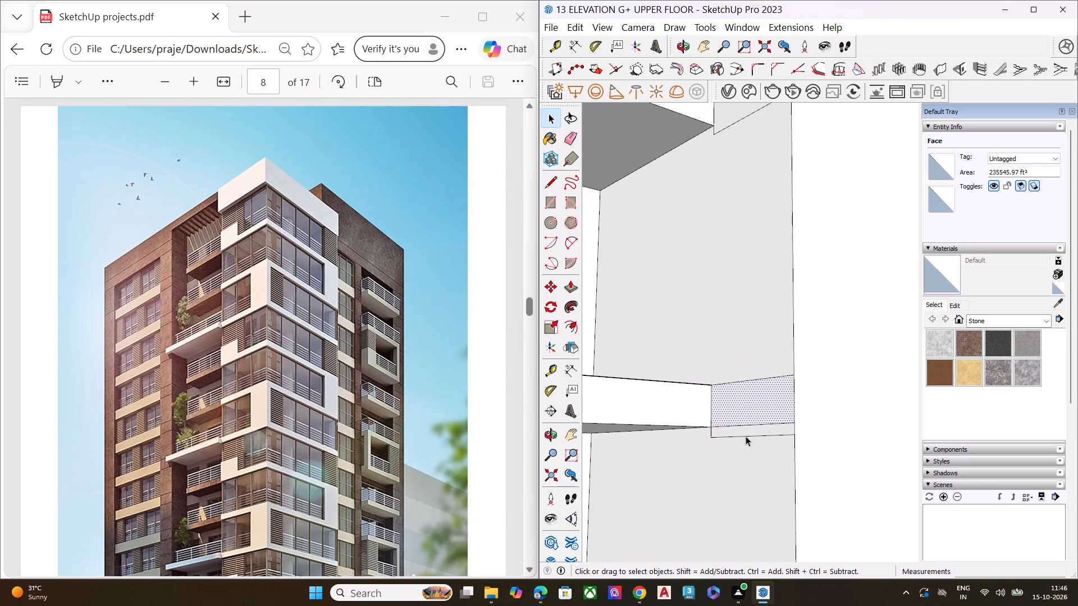
scroll(735, 432, up, 3)
key(e)
click(703, 431)
click(714, 438)
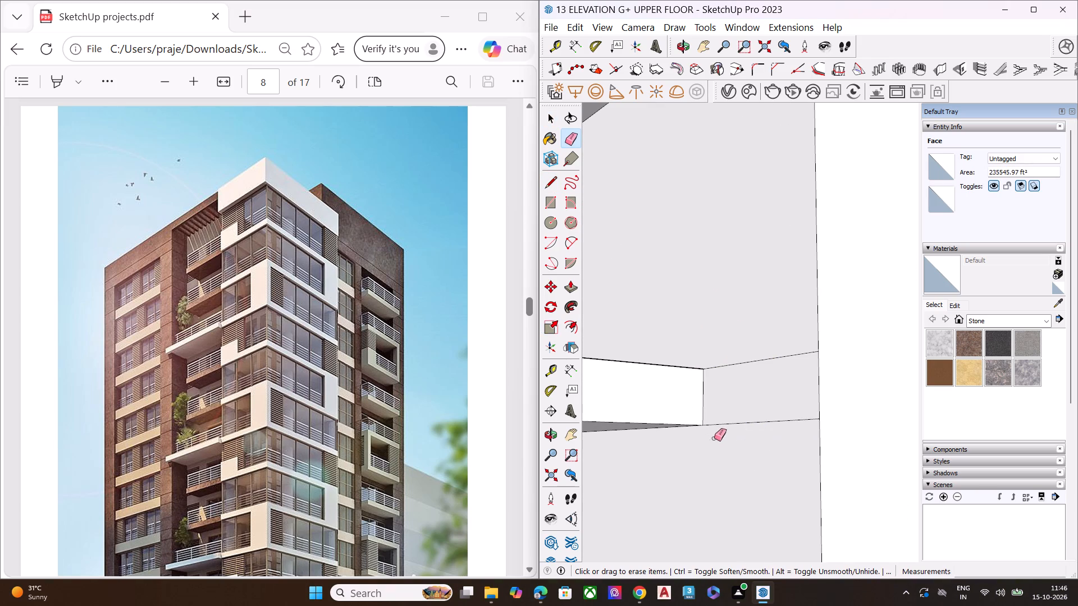
key(space)
Draw a line from the second-lowest short slab's bottom corner to the side wall's outer edge and erase the surplus outline edges beneath.
scroll(695, 402, down, 7)
scroll(739, 332, down, 2)
scroll(727, 192, up, 1)
scroll(727, 192, down, 1)
scroll(727, 192, up, 6)
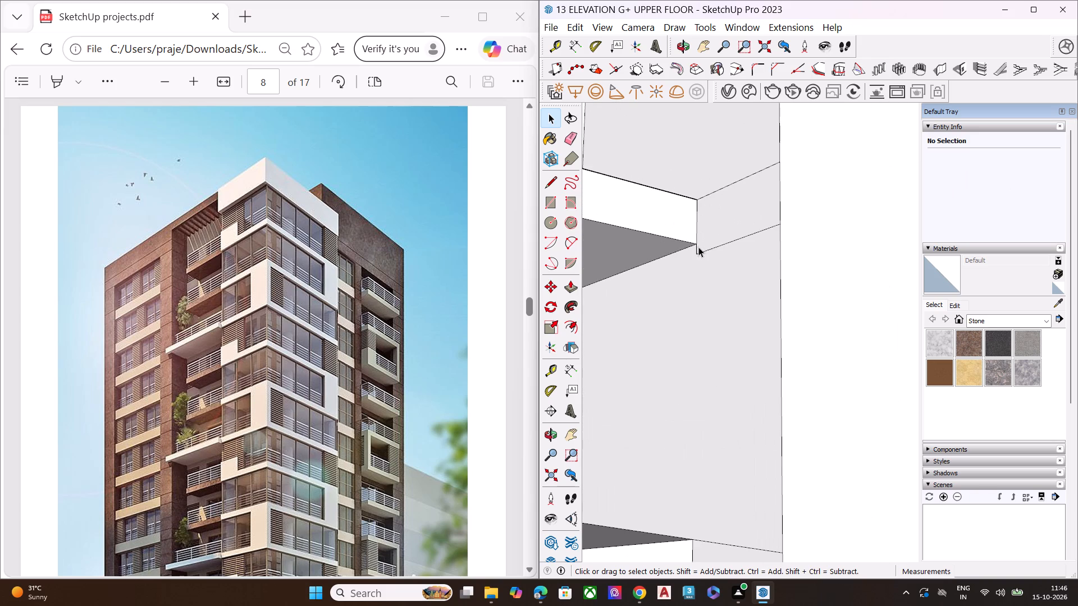
key(l)
scroll(695, 245, up, 4)
click(697, 245)
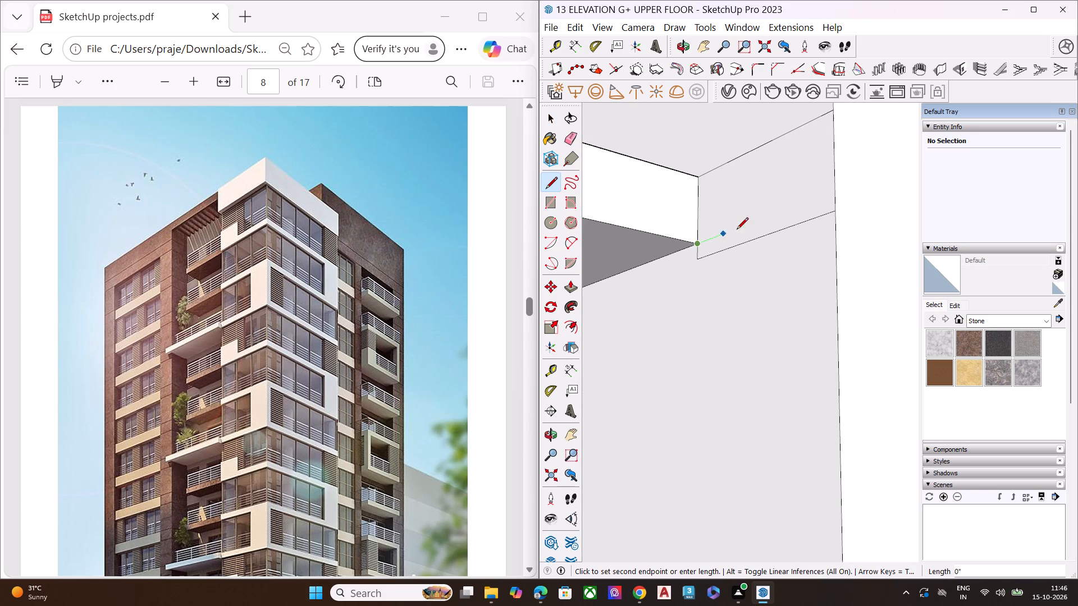
click(838, 194)
key(space)
scroll(749, 224, up, 2)
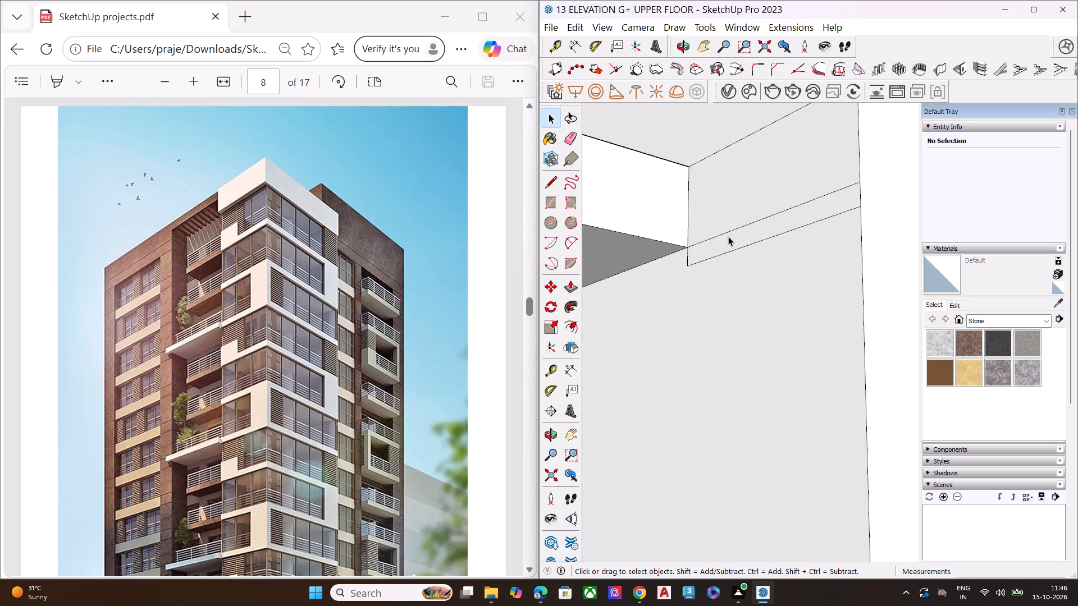
scroll(728, 236, up, 2)
key(e)
click(680, 261)
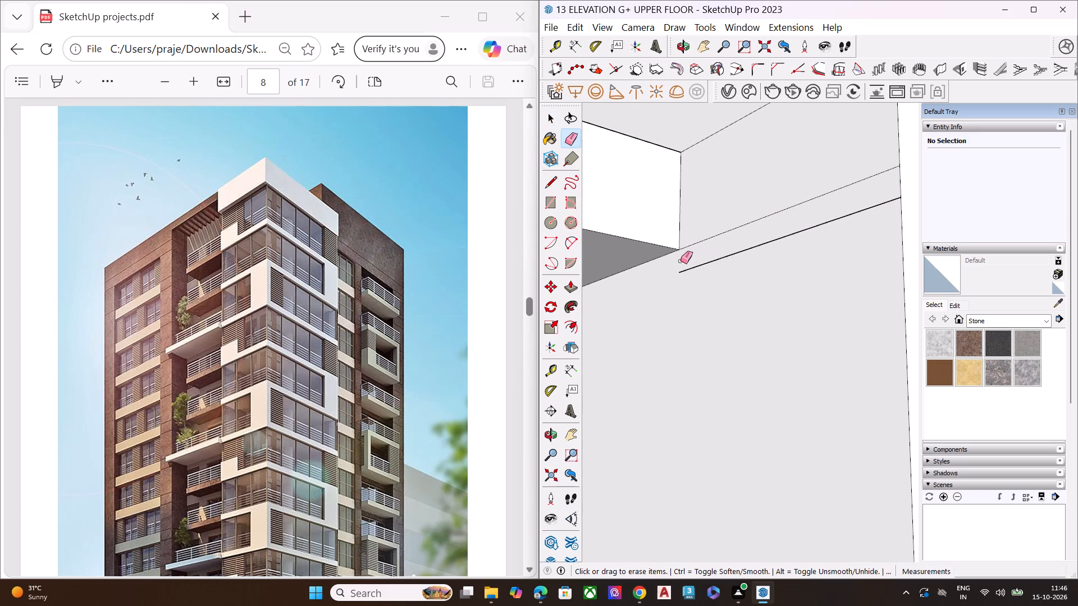
click(709, 262)
key(space)
Examine the recess slabs, their side-wall outlines and the tower's facades from several angles.
scroll(674, 270, down, 3)
scroll(673, 270, up, 1)
scroll(673, 270, down, 3)
scroll(708, 288, up, 2)
scroll(716, 305, down, 6)
scroll(802, 250, up, 1)
scroll(801, 253, down, 3)
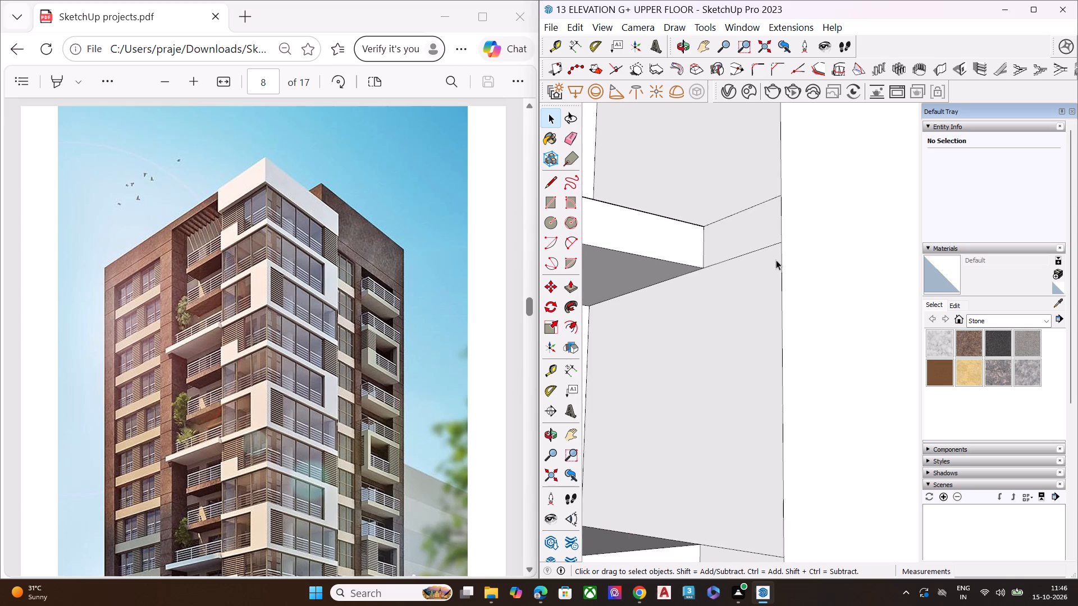
scroll(776, 260, down, 2)
scroll(776, 259, up, 1)
scroll(776, 259, down, 6)
scroll(776, 259, up, 1)
scroll(776, 259, down, 3)
scroll(788, 246, up, 1)
scroll(787, 249, down, 9)
click(777, 264)
scroll(775, 280, up, 2)
scroll(771, 291, down, 2)
scroll(768, 296, up, 1)
scroll(766, 297, down, 3)
scroll(770, 290, up, 1)
scroll(770, 291, down, 4)
scroll(769, 292, up, 1)
scroll(769, 293, down, 10)
scroll(764, 305, up, 2)
scroll(764, 306, down, 2)
scroll(764, 306, up, 1)
scroll(779, 264, down, 2)
scroll(779, 264, up, 1)
scroll(779, 264, down, 2)
middle_drag(779, 272, 744, 388)
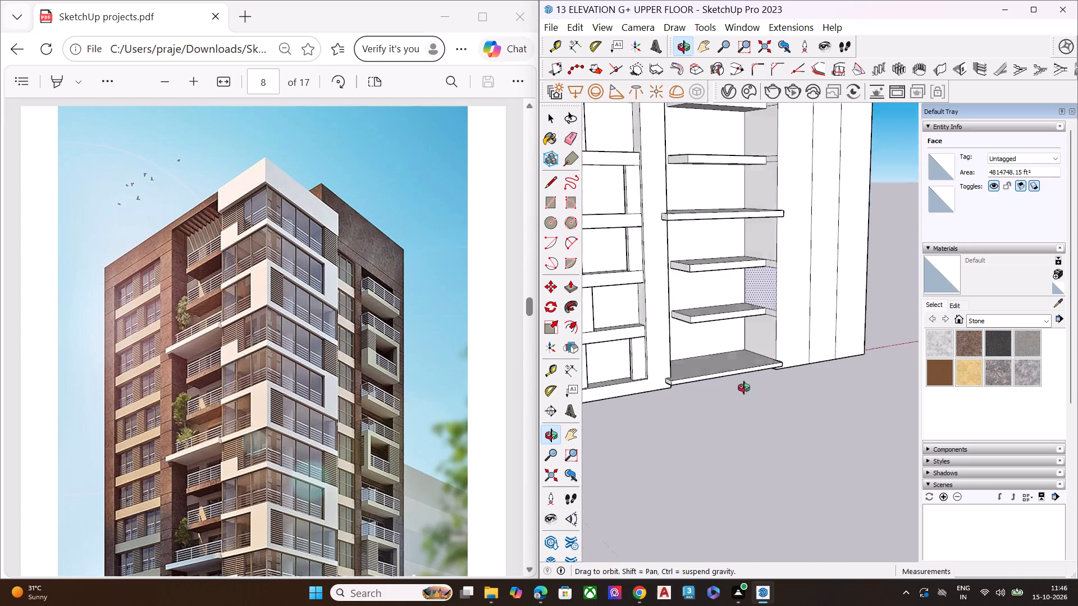
middle_drag(744, 388, 735, 398)
key(space)
scroll(769, 269, down, 5)
scroll(769, 269, up, 1)
scroll(769, 269, down, 1)
scroll(769, 269, up, 1)
scroll(769, 279, down, 3)
scroll(779, 300, up, 2)
scroll(779, 304, down, 5)
middle_drag(784, 238, 705, 242)
scroll(742, 219, down, 3)
scroll(744, 231, up, 3)
scroll(745, 249, down, 1)
scroll(745, 253, up, 1)
scroll(745, 281, down, 2)
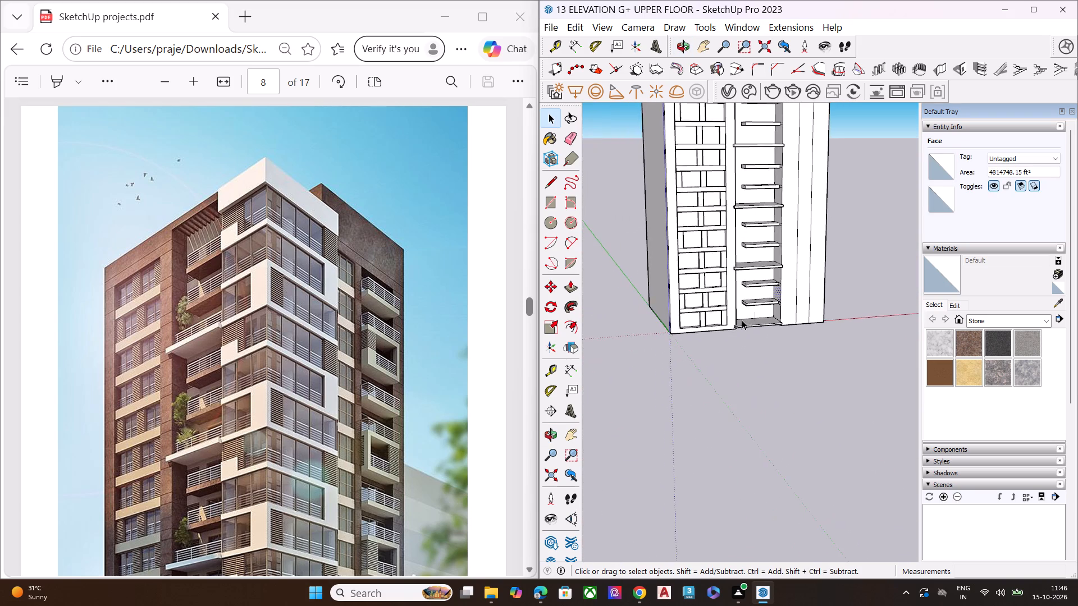
scroll(777, 283, down, 10)
scroll(801, 232, down, 1)
scroll(801, 232, up, 11)
scroll(792, 218, down, 3)
scroll(792, 218, up, 6)
scroll(792, 218, down, 1)
scroll(792, 218, up, 1)
middle_drag(777, 218, 738, 225)
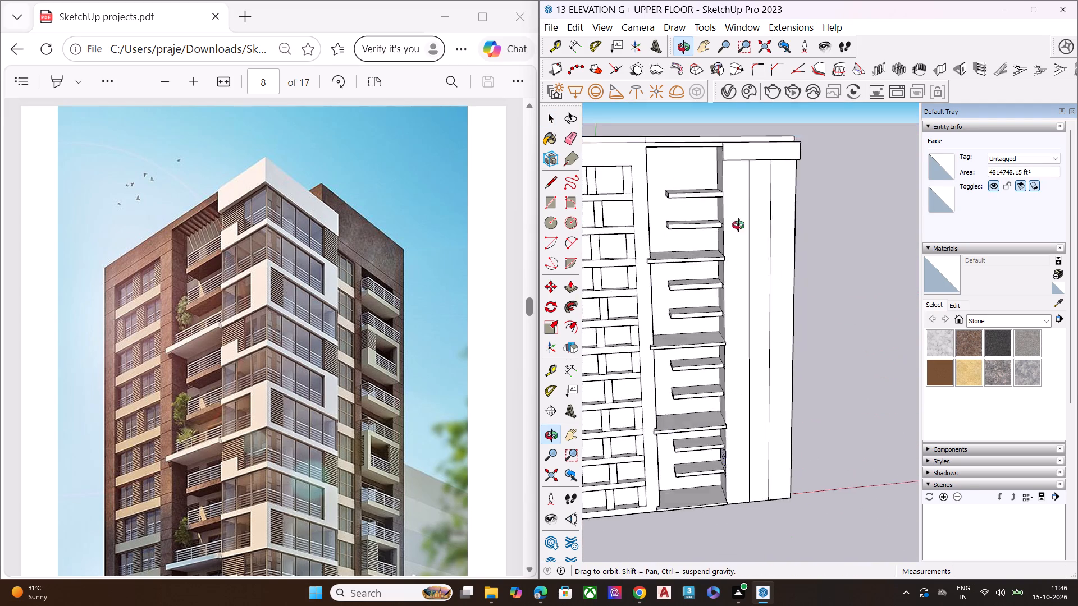
middle_drag(738, 225, 592, 222)
middle_drag(782, 247, 696, 199)
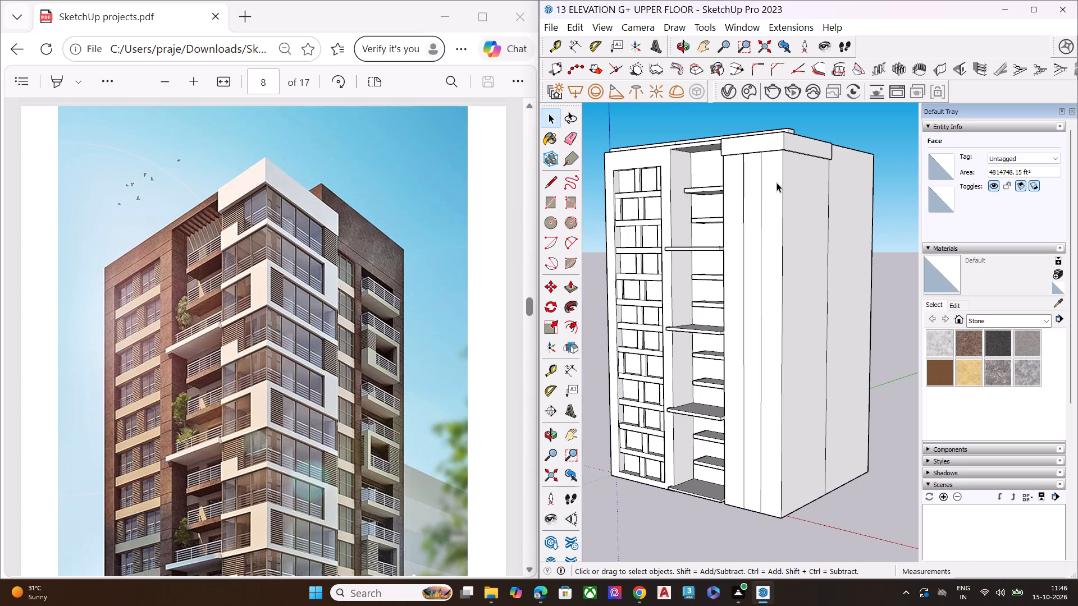
Push/Pull the front face of the short slab above the highest intermediate long slab outward 826' 5" to the side wall's outer edge.
scroll(759, 204, up, 5)
scroll(755, 200, down, 2)
scroll(753, 199, up, 6)
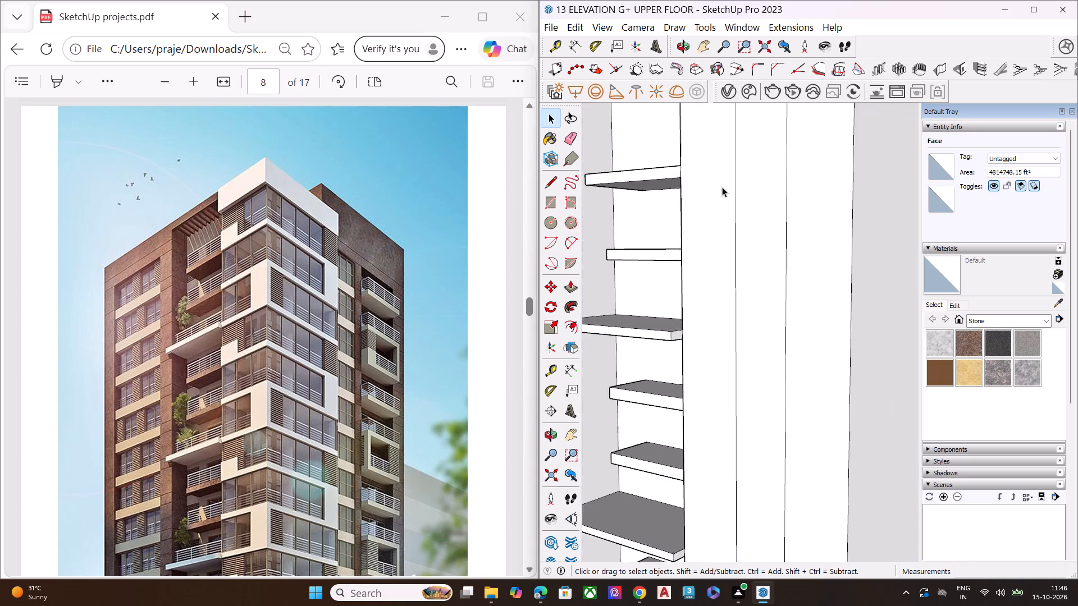
scroll(722, 187, up, 1)
middle_drag(722, 187, 1022, 243)
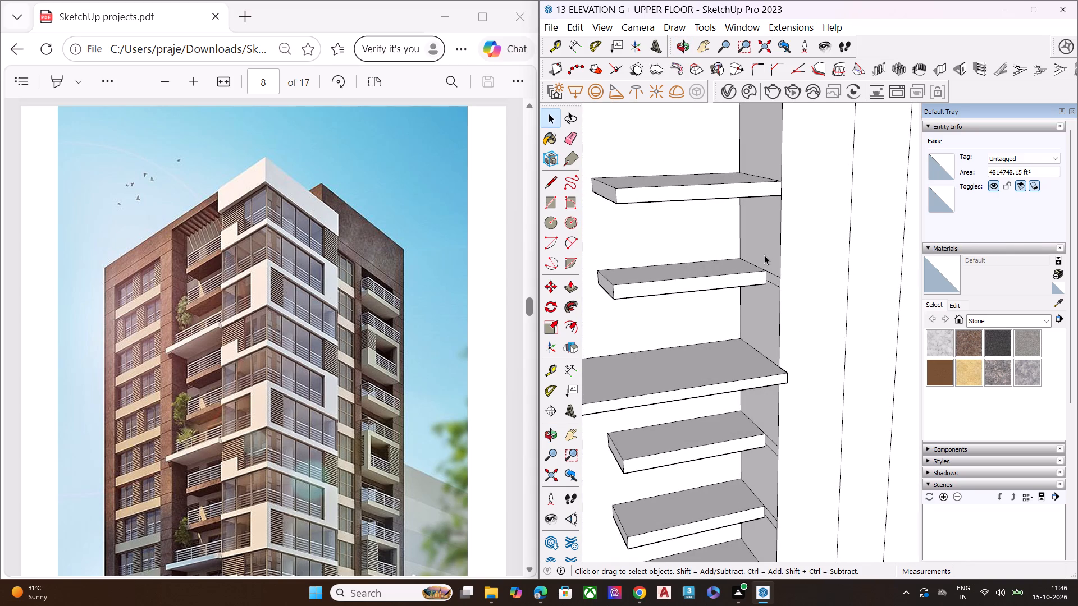
click(752, 282)
key(p)
click(765, 273)
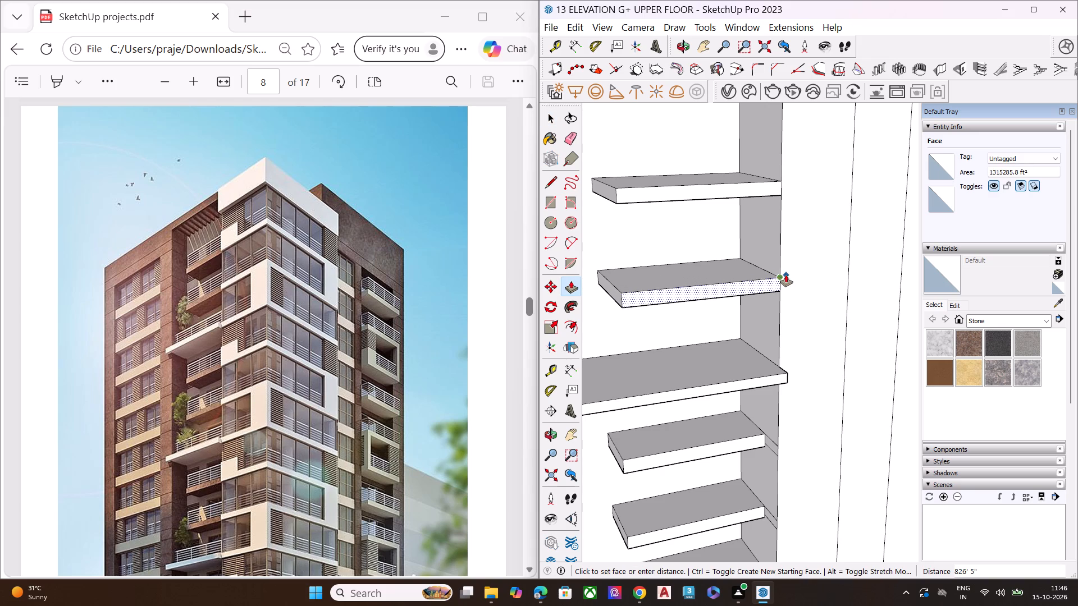
click(786, 275)
key(space)
Extend the front faces of the two short slabs between the highest and middle intermediate long slabs outward by the same 826' 5".
scroll(705, 247, down, 3)
scroll(704, 247, up, 1)
scroll(703, 249, down, 3)
scroll(709, 365, up, 7)
click(762, 352)
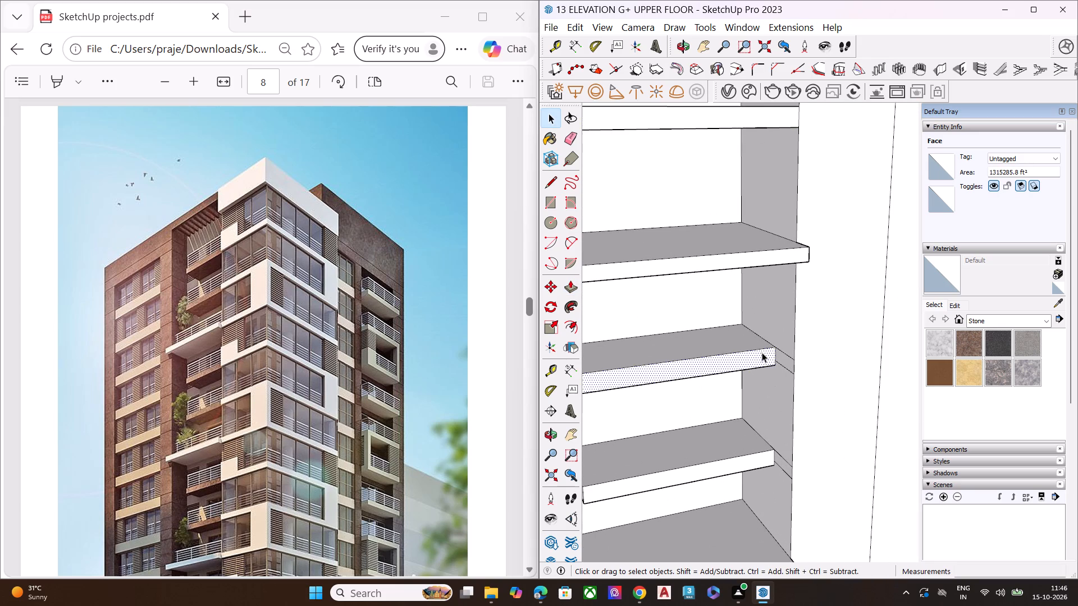
key(p)
double_click(765, 354)
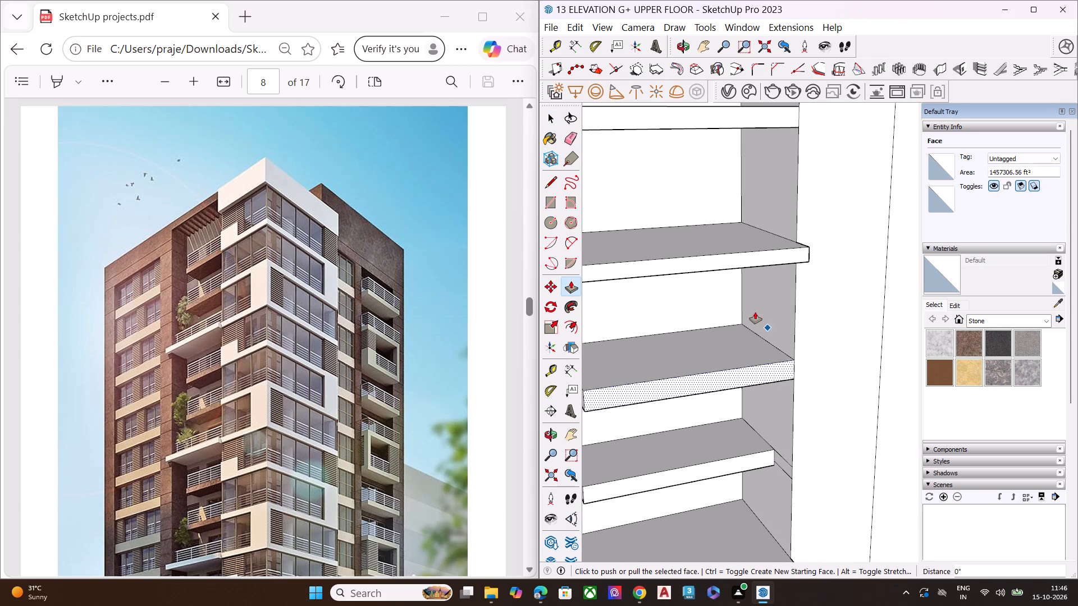
scroll(755, 311, down, 3)
scroll(754, 311, up, 1)
scroll(754, 311, down, 2)
scroll(749, 444, up, 5)
key(space)
click(760, 387)
key(p)
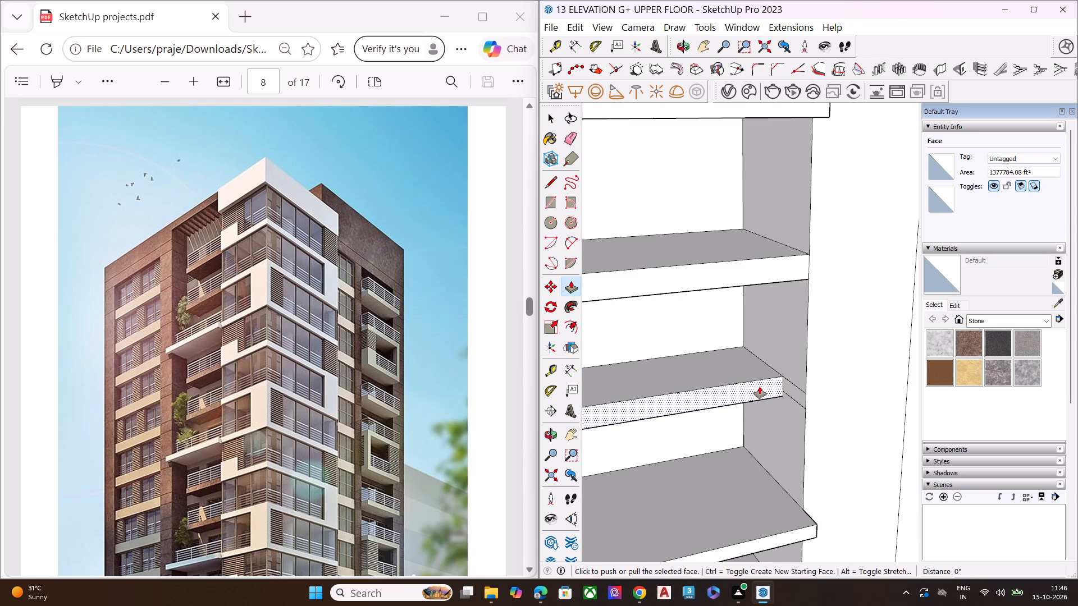
double_click(760, 387)
Extend the front faces of the two short slabs between the middle and lowest intermediate long slabs outward by 826' 5".
scroll(736, 316, down, 15)
scroll(756, 403, up, 5)
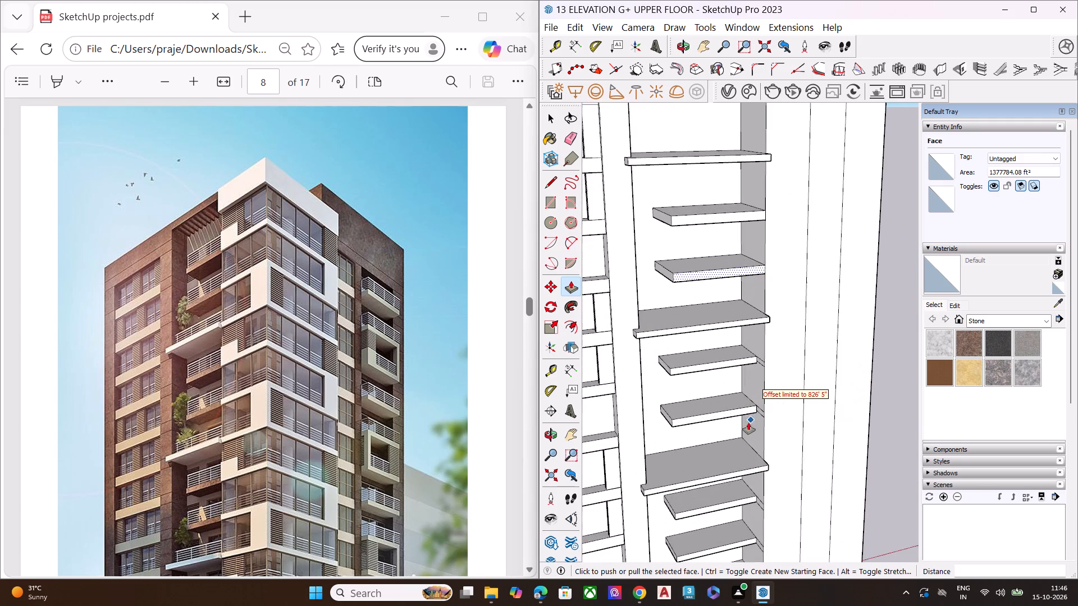
scroll(741, 428, up, 6)
key(space)
click(751, 291)
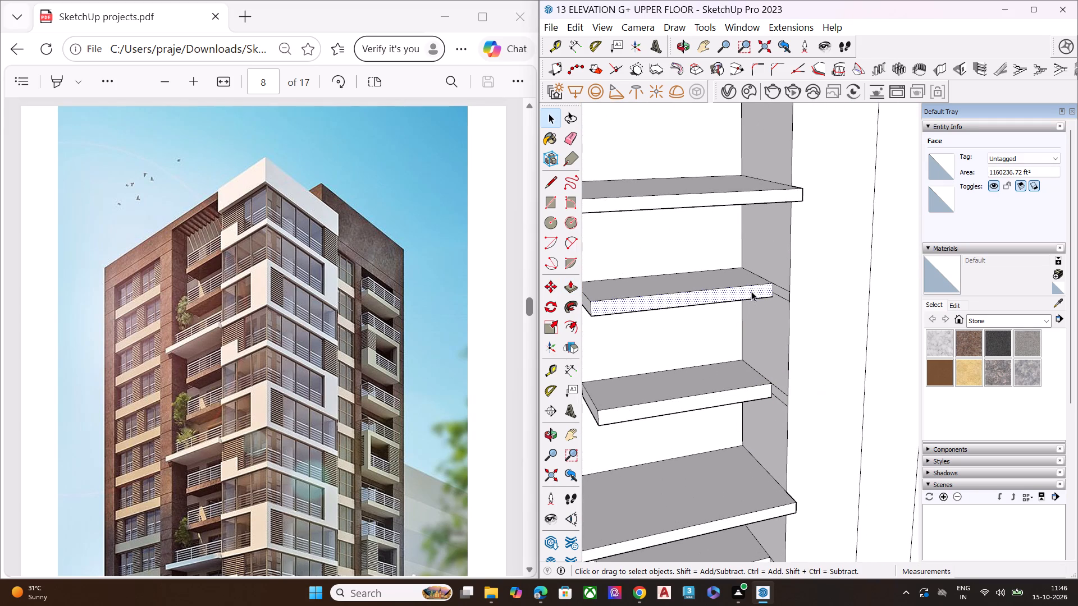
key(p)
double_click(751, 291)
key(space)
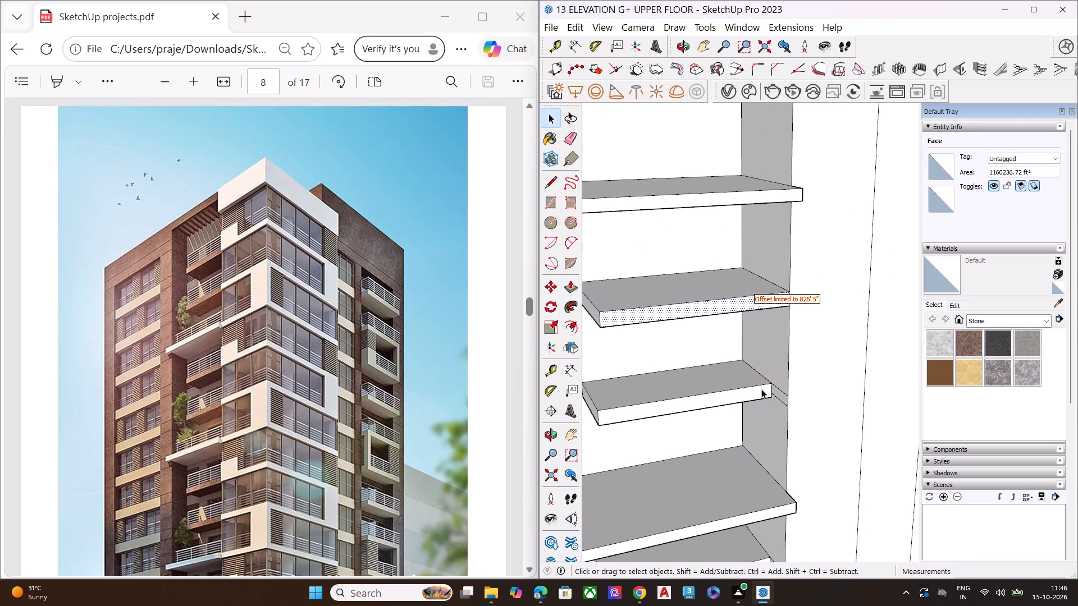
click(761, 389)
key(p)
double_click(761, 389)
Extend the front face of the short slab directly below the lowest intermediate long slab outward to the side wall's outer edge.
scroll(751, 350, down, 4)
scroll(748, 348, up, 1)
scroll(748, 348, down, 2)
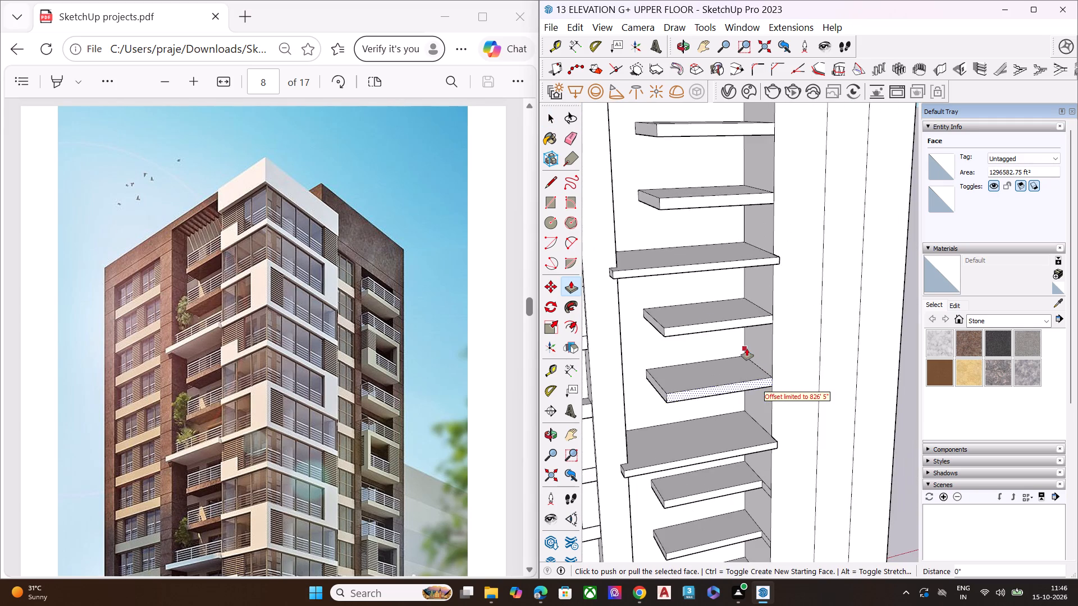
scroll(747, 347, down, 7)
scroll(728, 490, up, 2)
scroll(728, 495, down, 1)
scroll(728, 495, up, 7)
scroll(750, 425, up, 1)
middle_drag(750, 423, 791, 335)
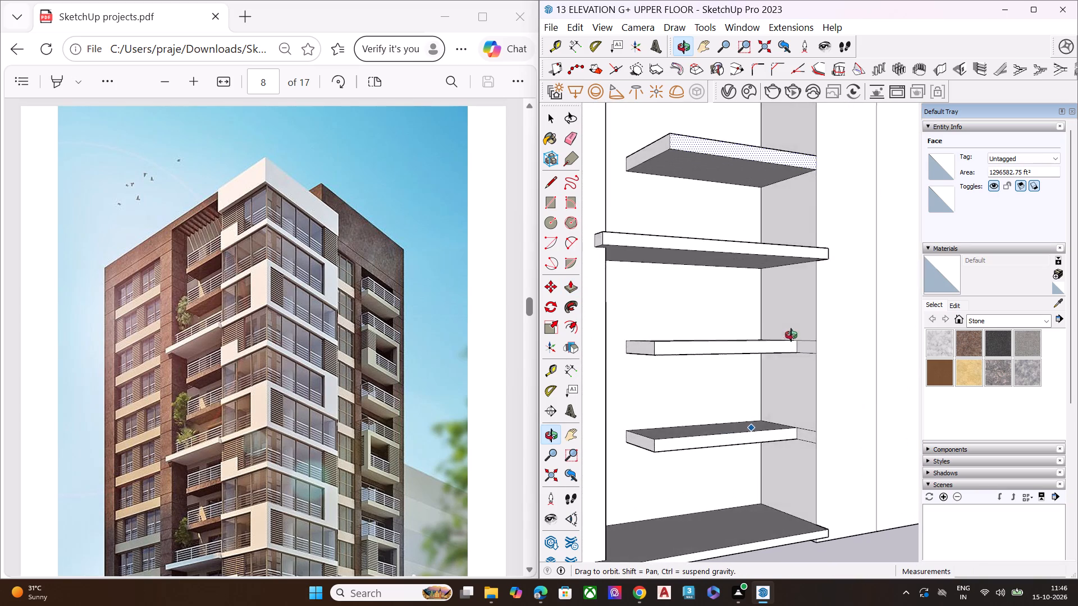
middle_drag(791, 335, 803, 316)
scroll(803, 316, up, 4)
scroll(803, 316, down, 1)
scroll(803, 316, up, 1)
key(space)
click(765, 359)
key(p)
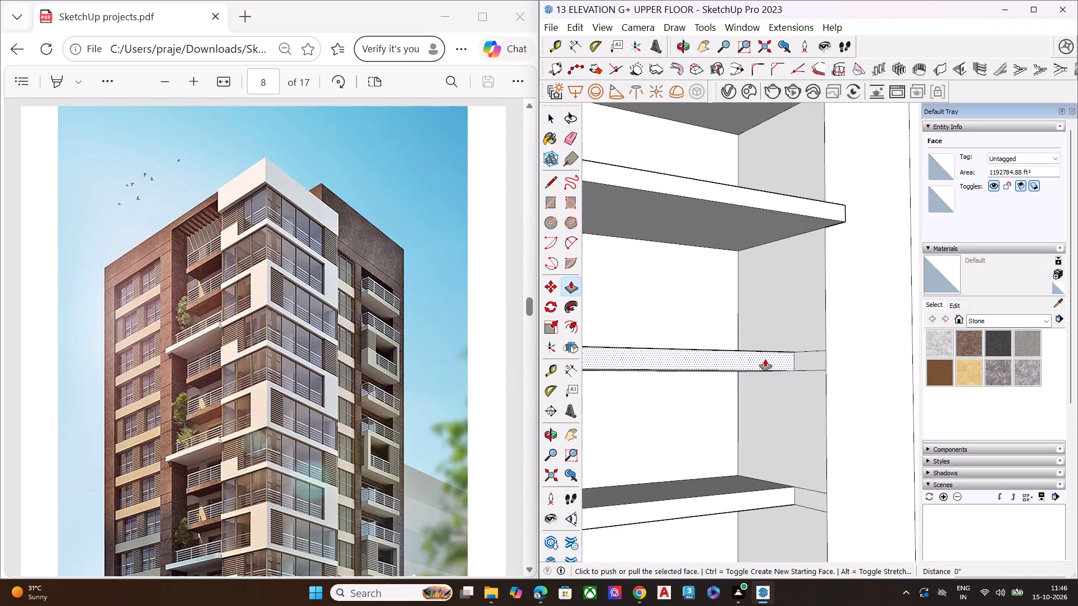
double_click(765, 359)
Extend the front face of the lowest short slab outward to the side wall's outer edge.
scroll(765, 347, down, 1)
scroll(765, 347, up, 1)
scroll(765, 347, down, 4)
key(space)
scroll(771, 456, up, 4)
click(769, 444)
key(p)
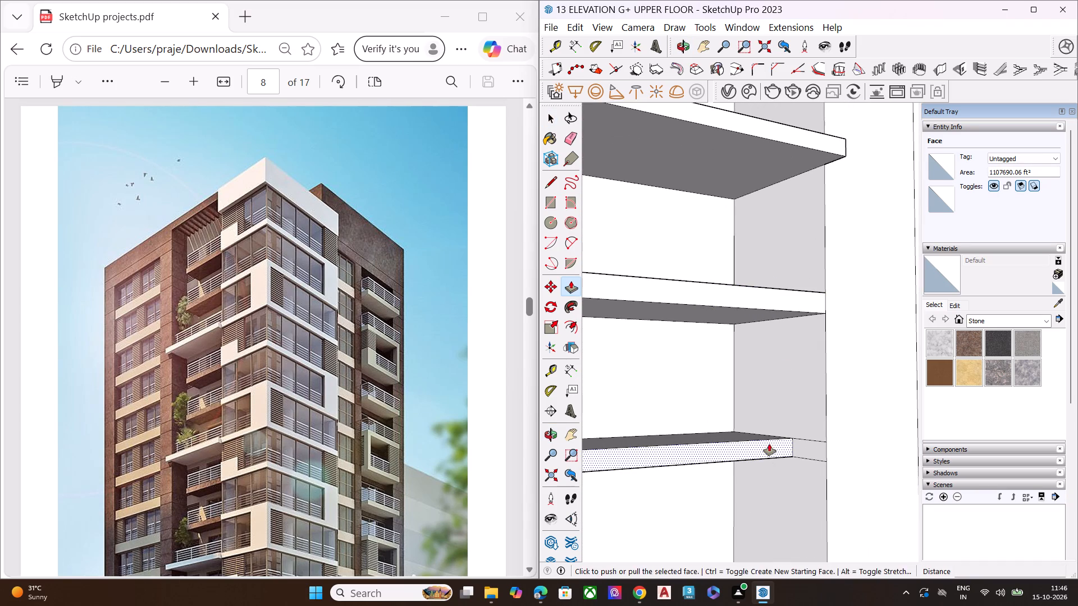
double_click(769, 444)
scroll(744, 414, down, 8)
key(space)
scroll(761, 403, down, 13)
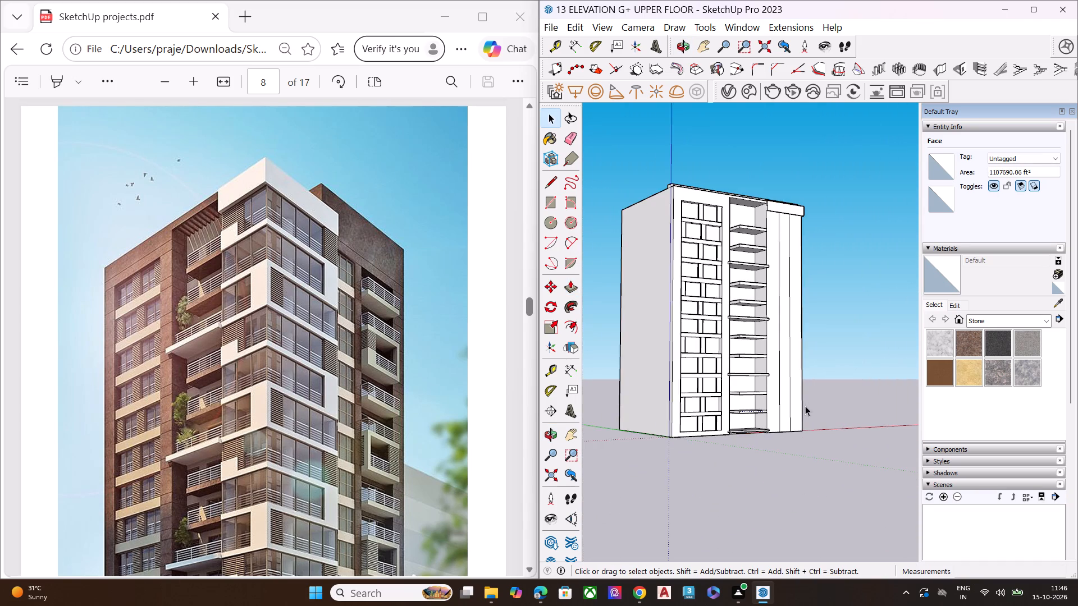
Draw a line from the topmost short slab's upper front corner across the corner block's front face to its outer vertical edge.
middle_drag(808, 402, 673, 448)
scroll(793, 252, up, 2)
scroll(789, 250, down, 2)
scroll(789, 250, up, 1)
scroll(787, 249, down, 1)
scroll(786, 249, up, 8)
middle_drag(804, 245, 706, 313)
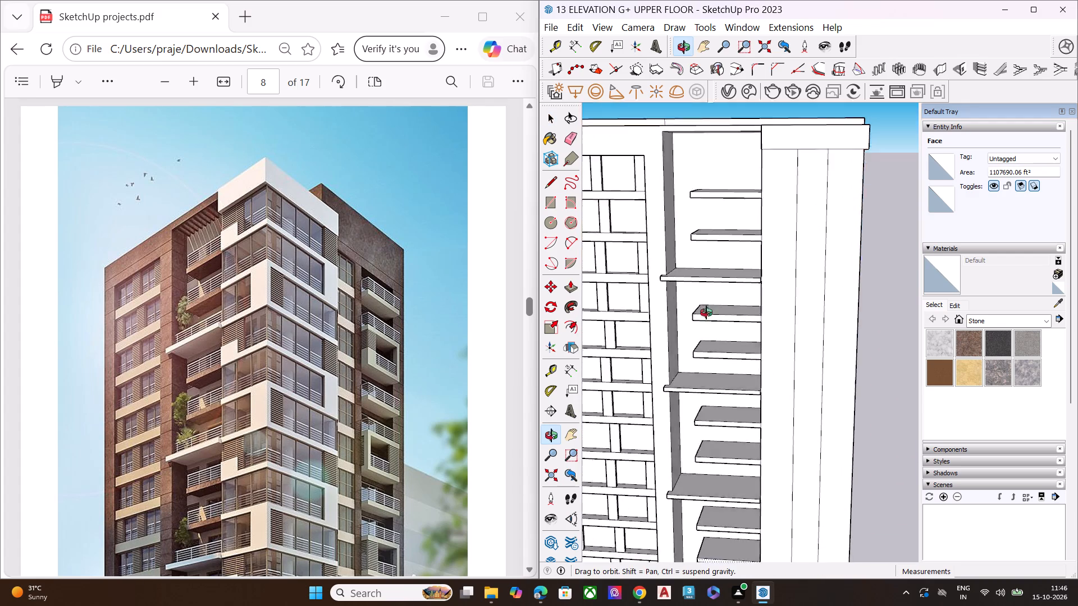
middle_drag(706, 313, 641, 356)
scroll(706, 240, up, 8)
key(l)
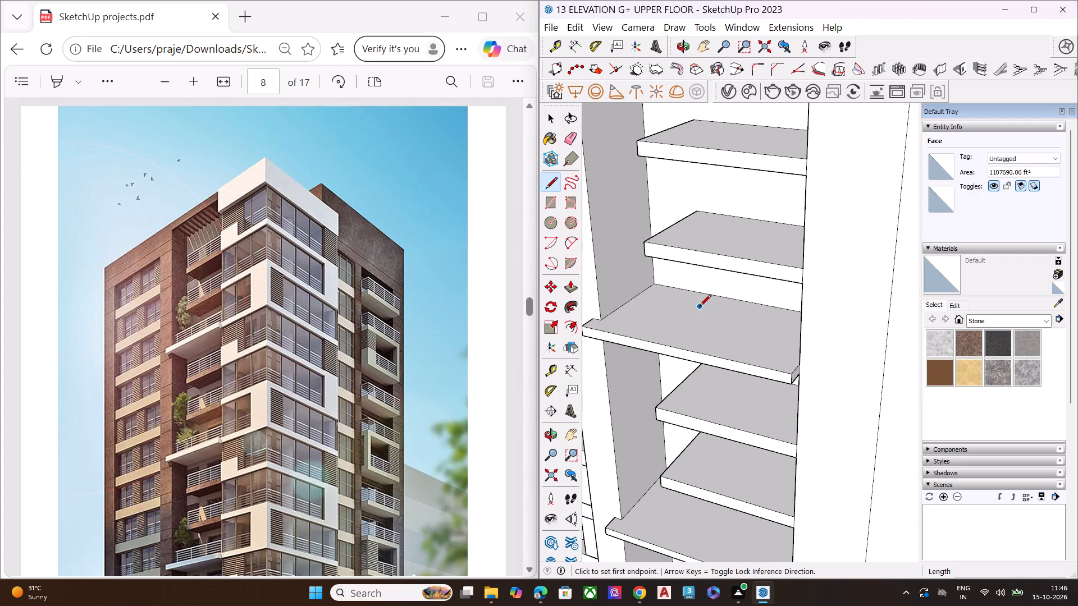
scroll(700, 307, down, 7)
scroll(773, 223, up, 6)
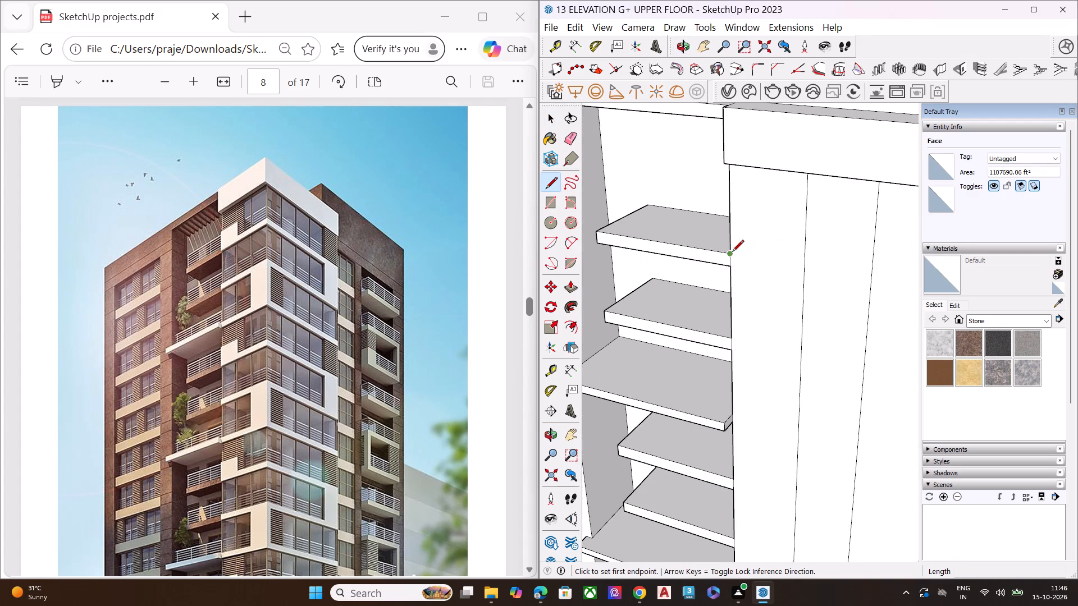
click(730, 254)
scroll(689, 266, down, 8)
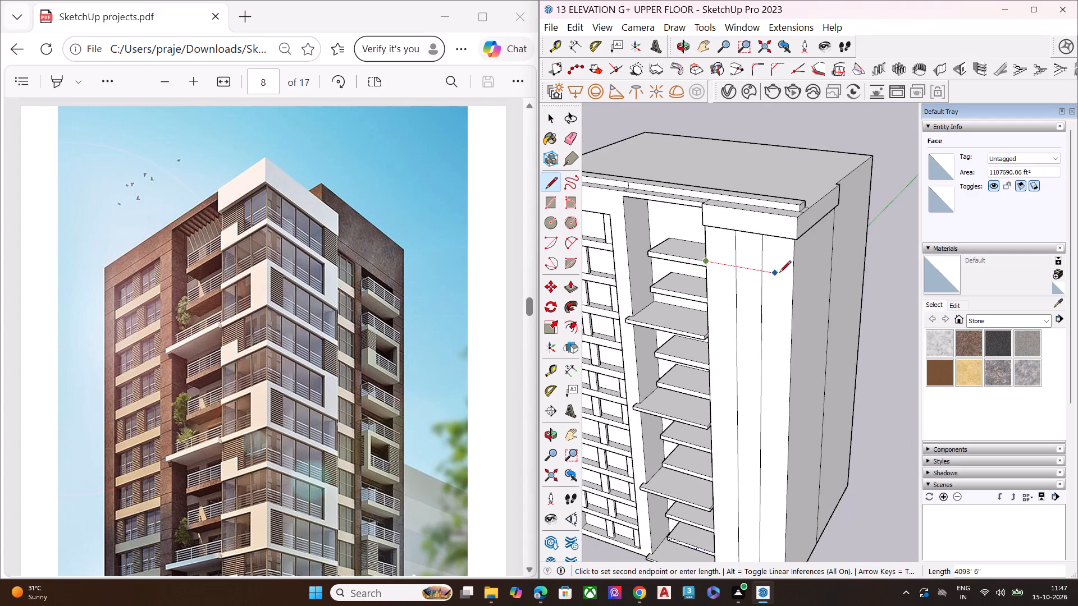
scroll(787, 268, up, 5)
click(797, 285)
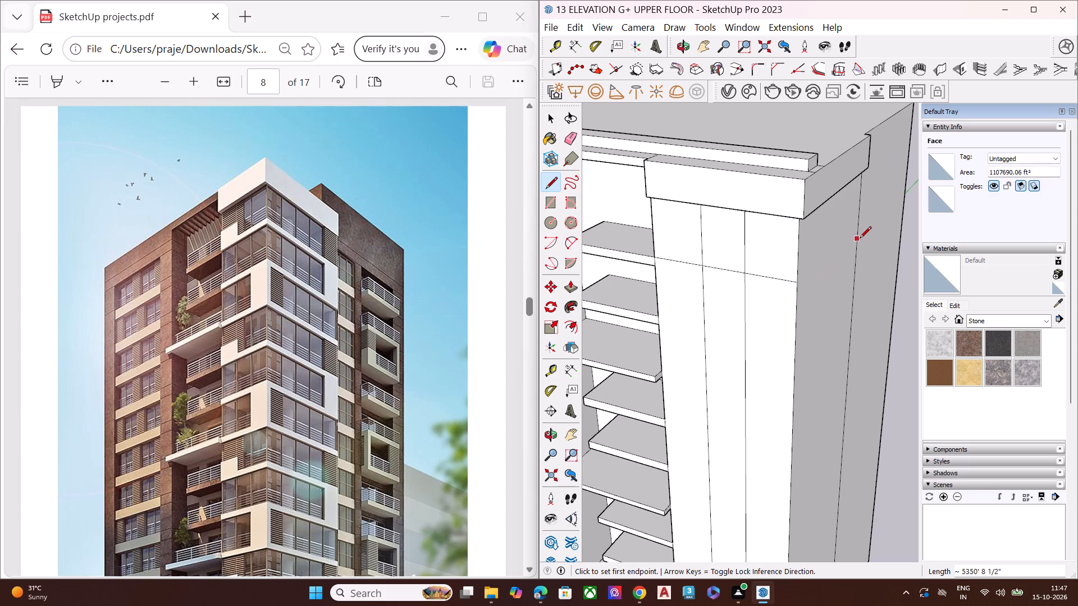
Continue the topmost slab's upper line from the block's corner across the adjoining side face to that face's far vertical edge.
scroll(817, 286, up, 1)
middle_drag(810, 286, 715, 283)
scroll(778, 286, up, 3)
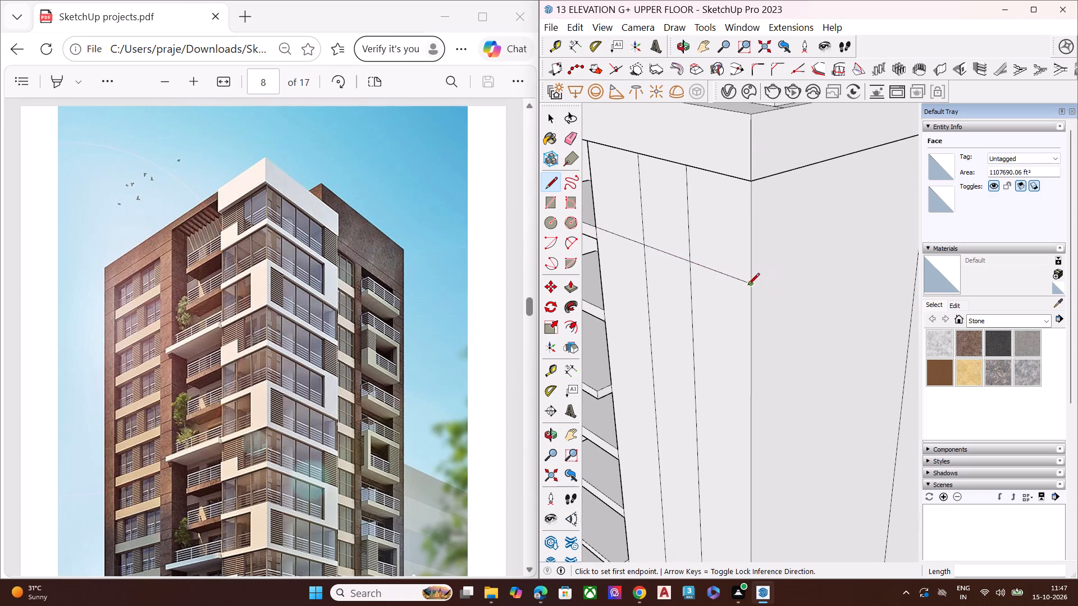
click(753, 284)
scroll(702, 283, down, 3)
scroll(697, 286, up, 2)
scroll(697, 286, down, 3)
scroll(827, 274, up, 3)
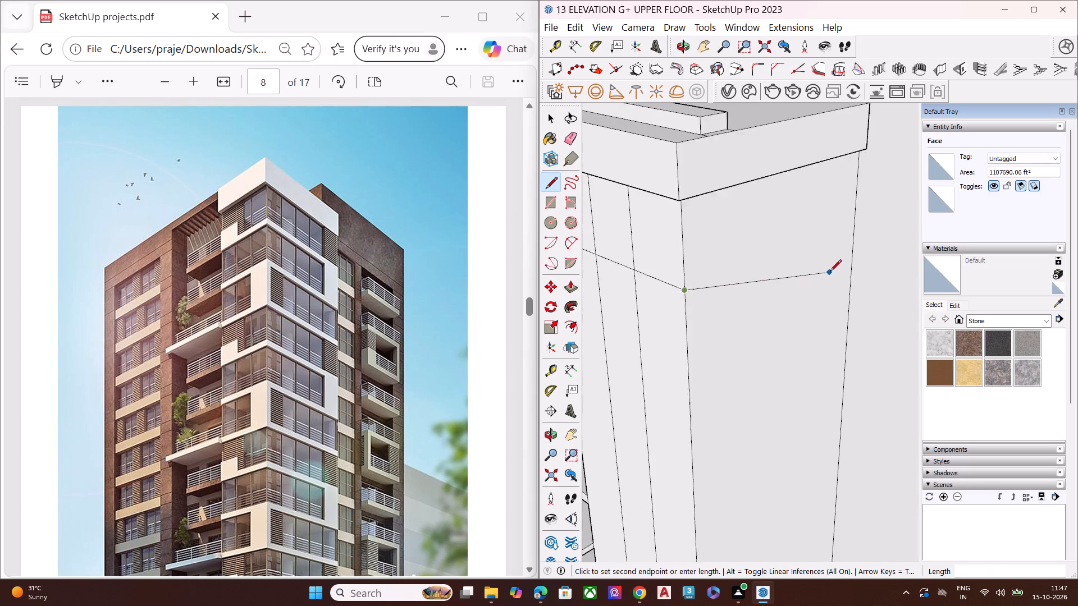
scroll(830, 272, up, 3)
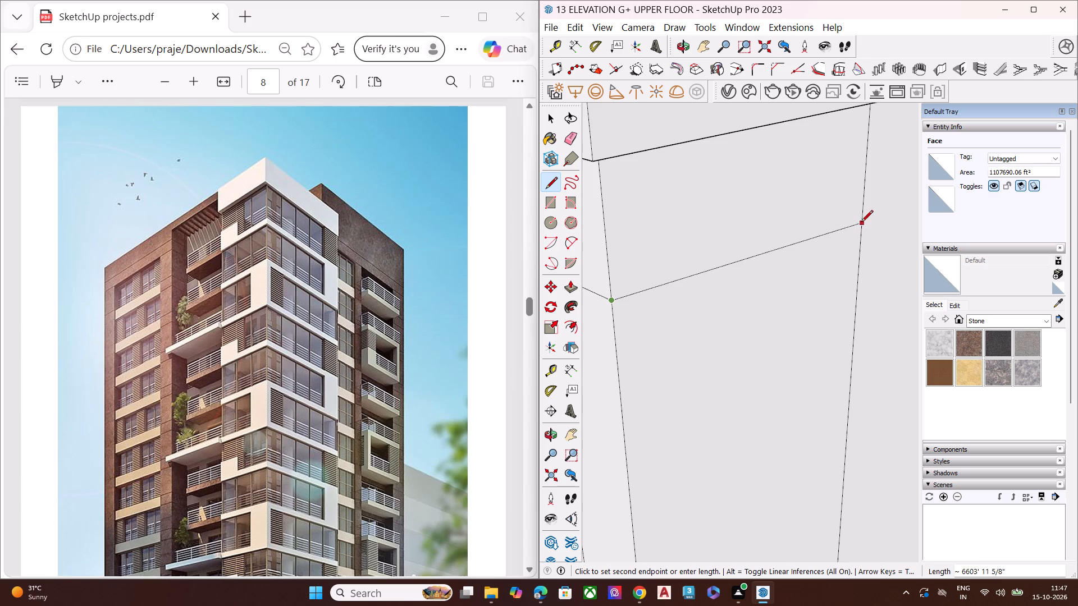
middle_drag(820, 232, 696, 185)
scroll(793, 242, down, 4)
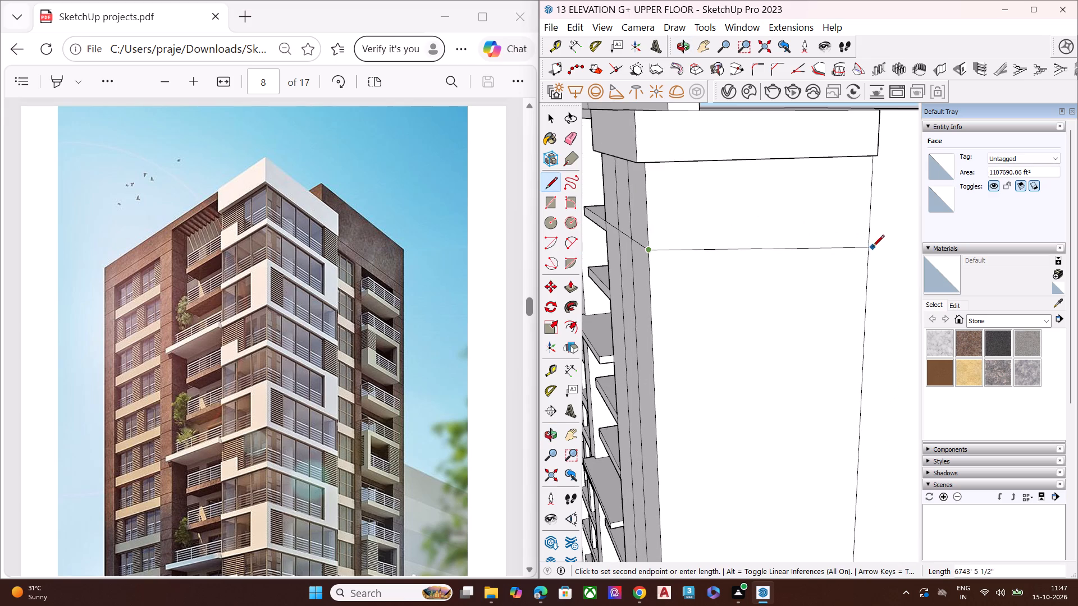
click(869, 237)
Draw the topmost short slab's lower edge line around the corner block, across its front face and the adjoining side face.
scroll(810, 259, down, 2)
scroll(810, 259, up, 1)
scroll(810, 259, down, 3)
middle_drag(693, 302, 795, 218)
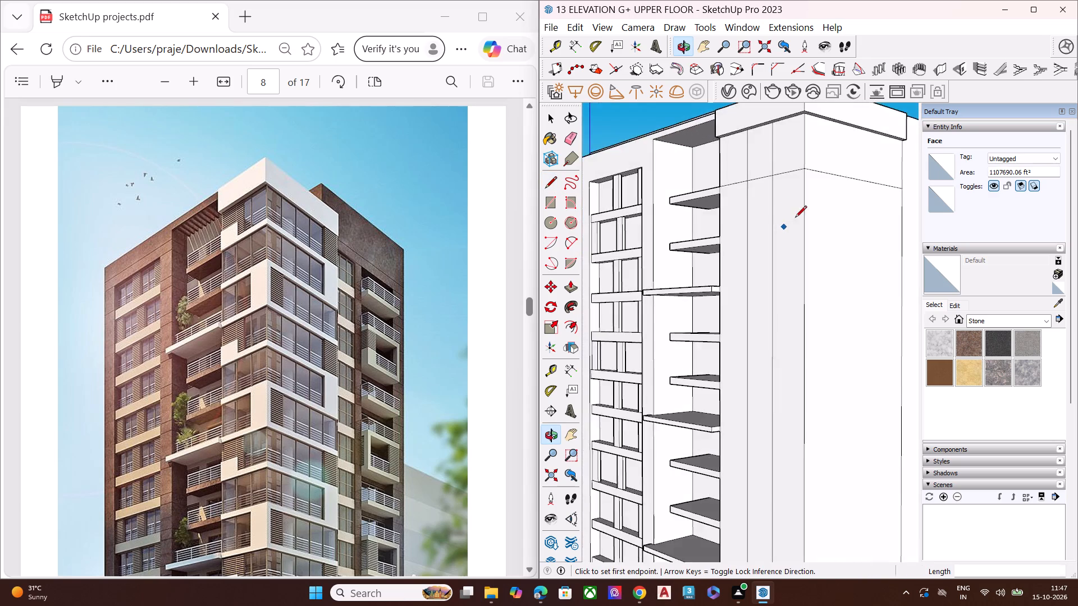
scroll(752, 200, up, 7)
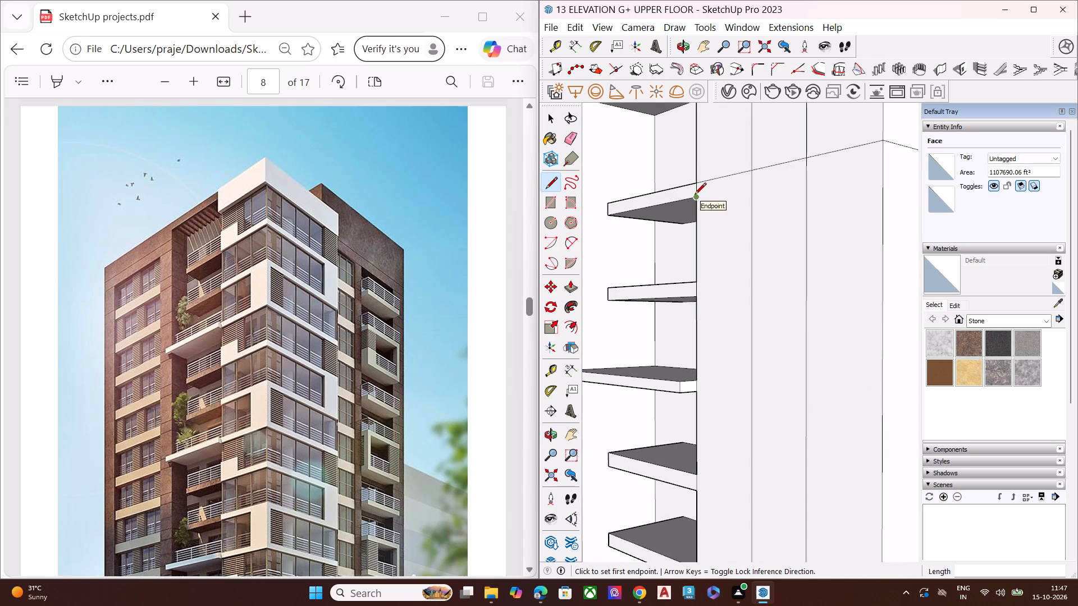
click(696, 198)
scroll(769, 194, down, 2)
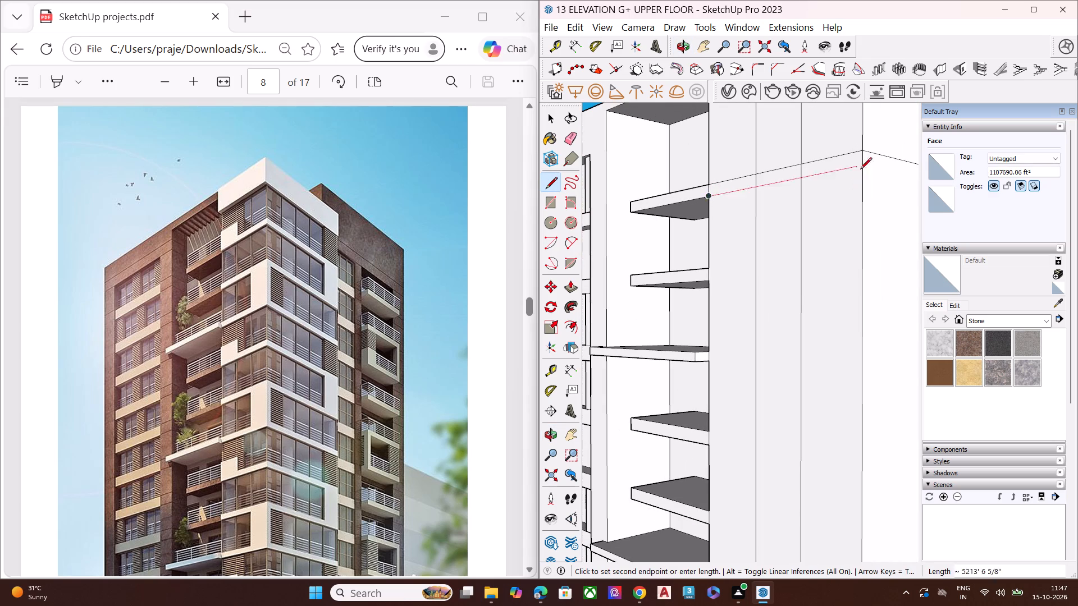
click(861, 168)
scroll(696, 214, down, 7)
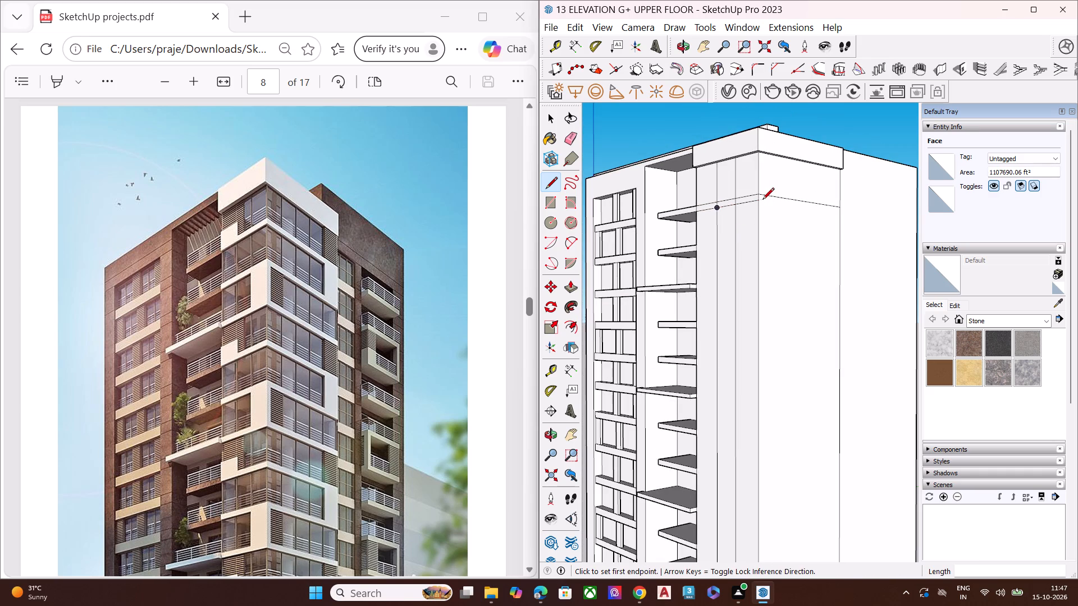
click(757, 203)
scroll(845, 217, up, 4)
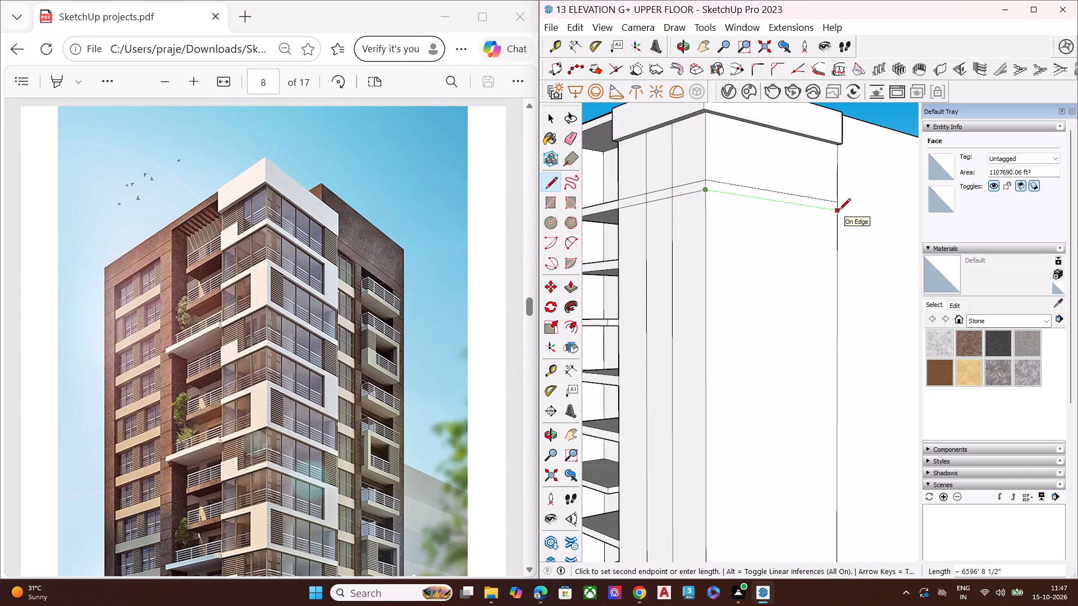
click(837, 213)
key(space)
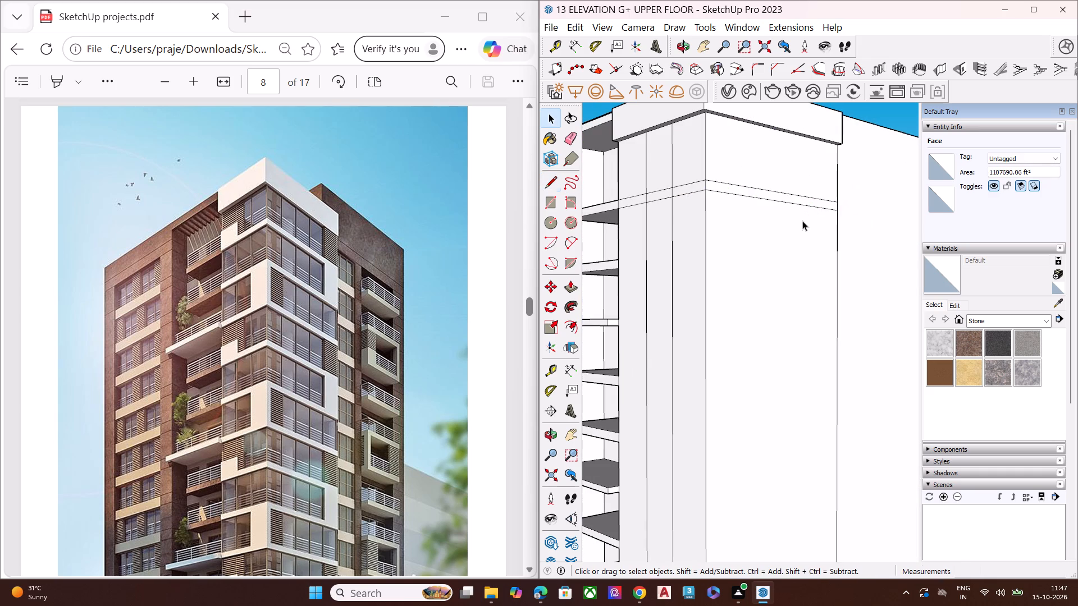
Draw the second short slab's upper edge line around the corner block, across its front face and the adjoining side face.
scroll(802, 221, down, 6)
scroll(706, 245, up, 8)
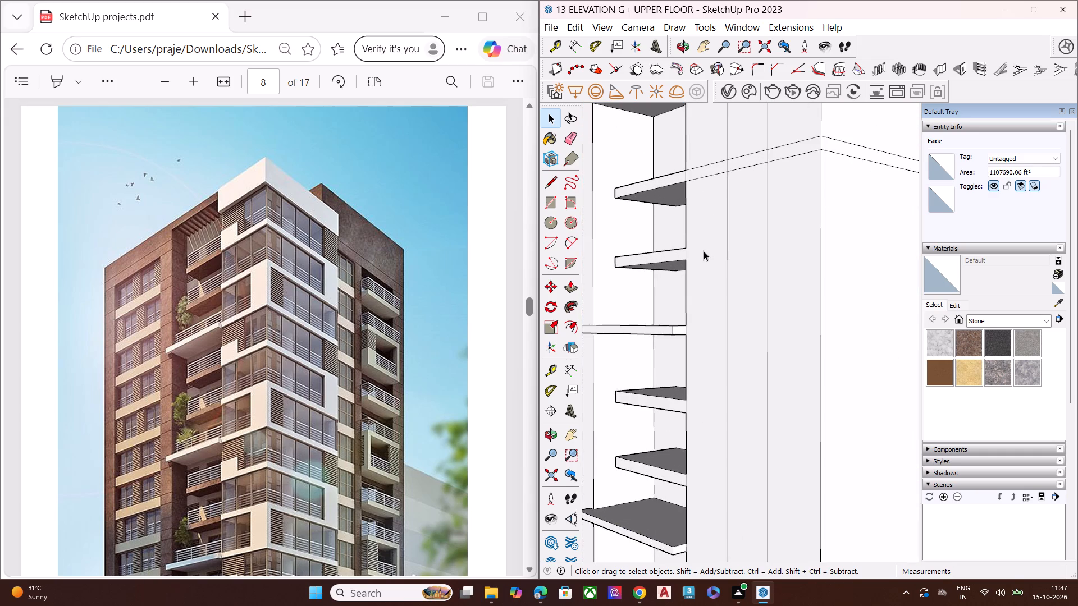
key(l)
click(683, 249)
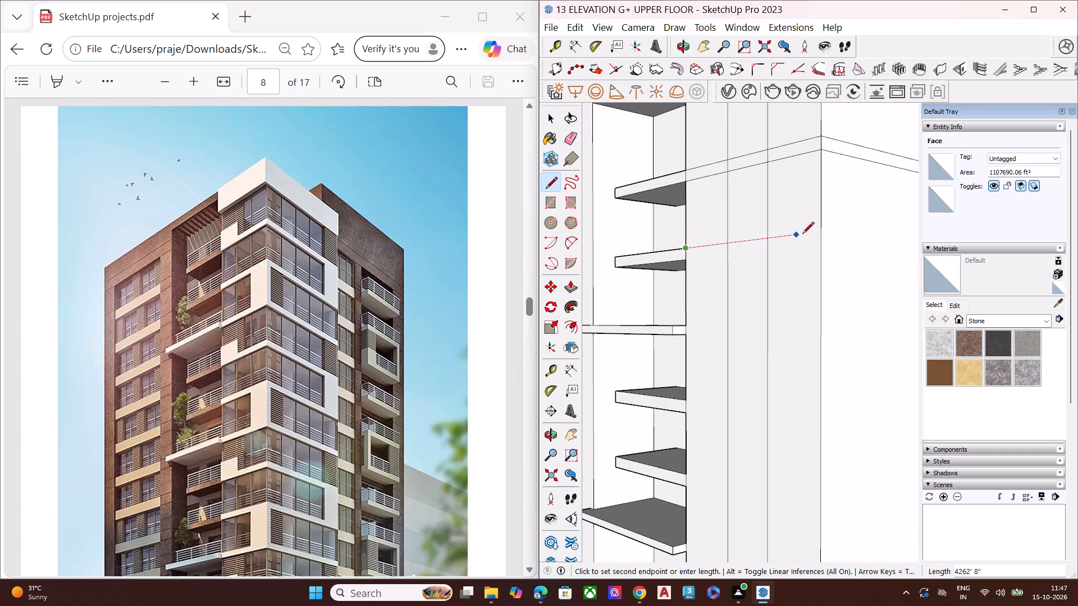
click(821, 233)
scroll(769, 272, down, 4)
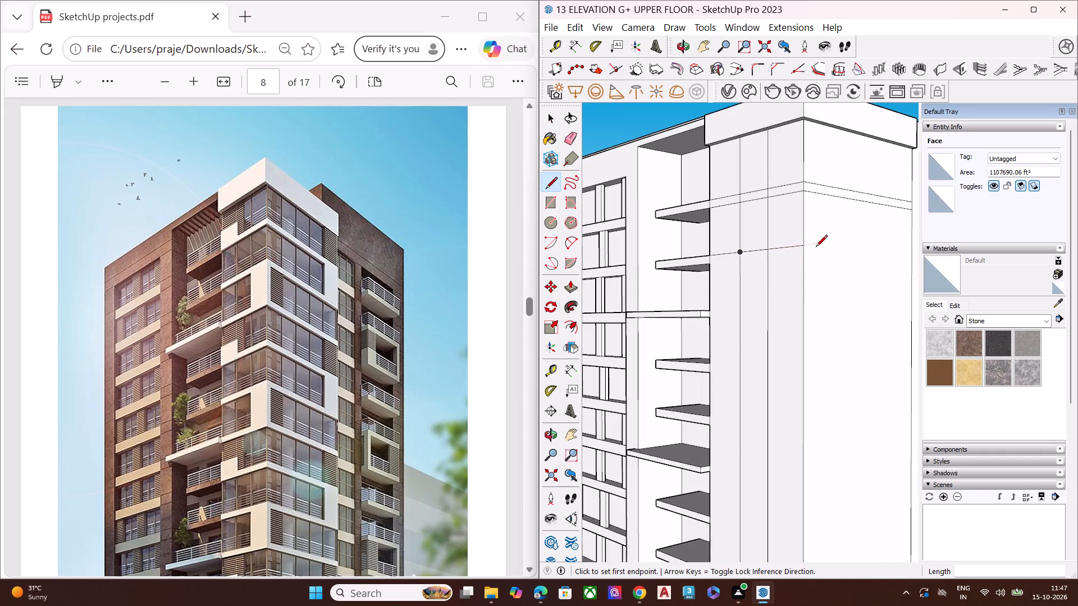
click(803, 245)
scroll(741, 276, down, 7)
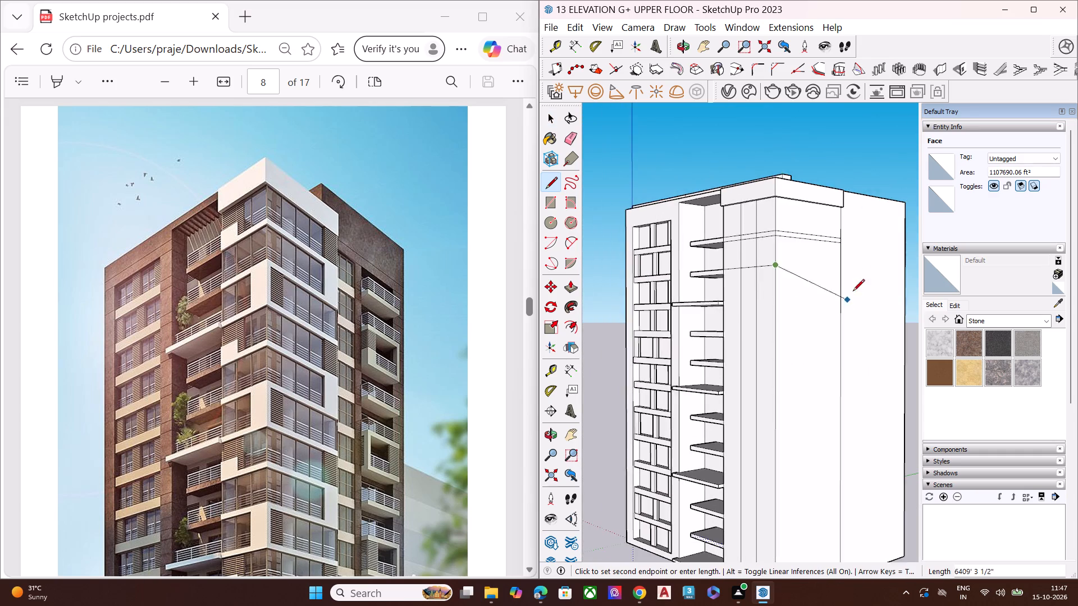
scroll(853, 264, up, 6)
click(833, 274)
scroll(847, 282, down, 3)
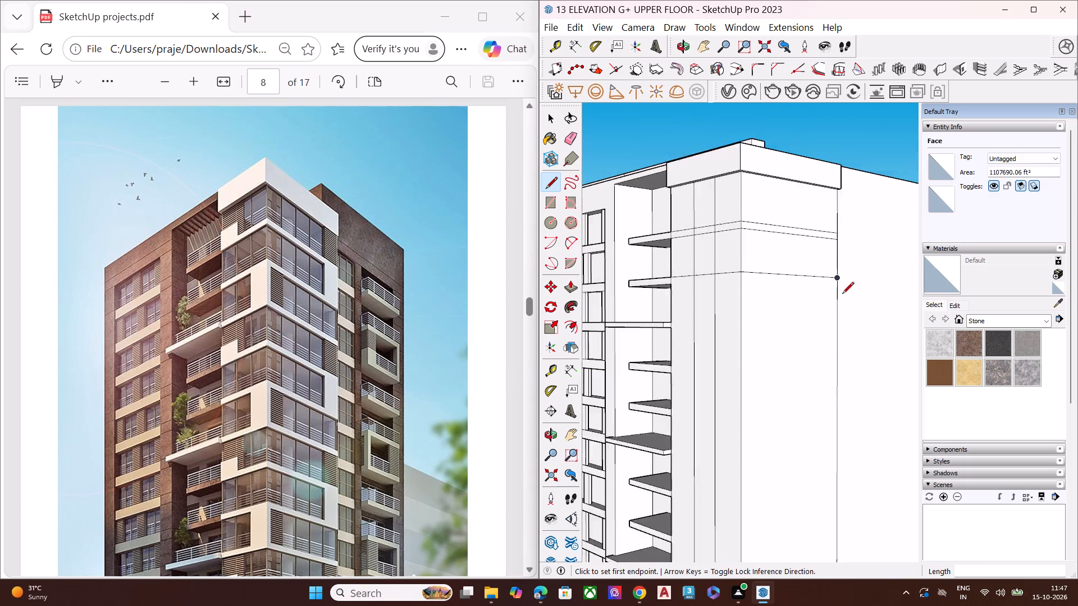
Draw a line from the second short slab's lower front corner across the corner block's front face to its outer vertical edge.
scroll(842, 295, down, 1)
scroll(718, 283, up, 4)
scroll(716, 281, down, 1)
scroll(716, 281, up, 3)
scroll(665, 288, up, 1)
scroll(665, 288, down, 1)
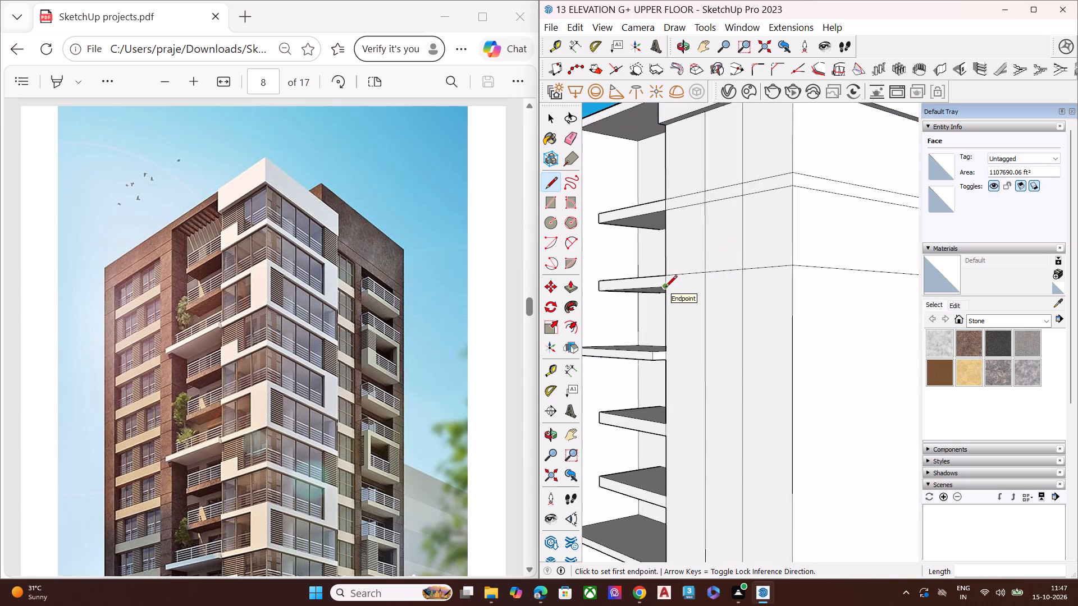
scroll(665, 288, up, 3)
key(space)
key(l)
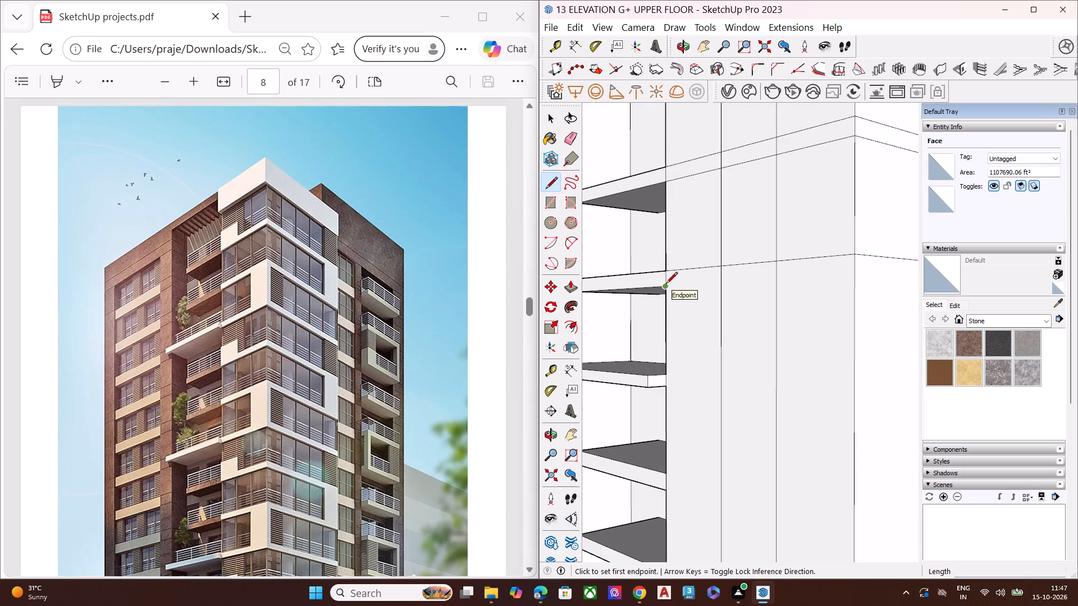
click(665, 287)
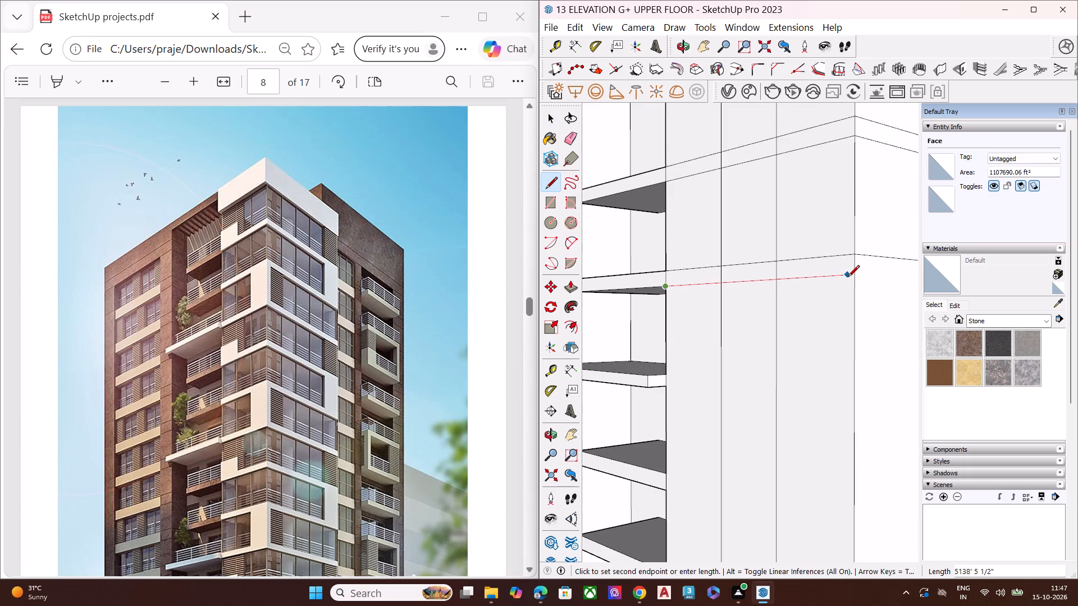
click(853, 274)
Continue the second short slab's lower line across the adjoining side face to that face's far vertical edge.
scroll(693, 278, down, 1)
scroll(691, 279, up, 1)
scroll(686, 282, down, 4)
scroll(803, 283, up, 2)
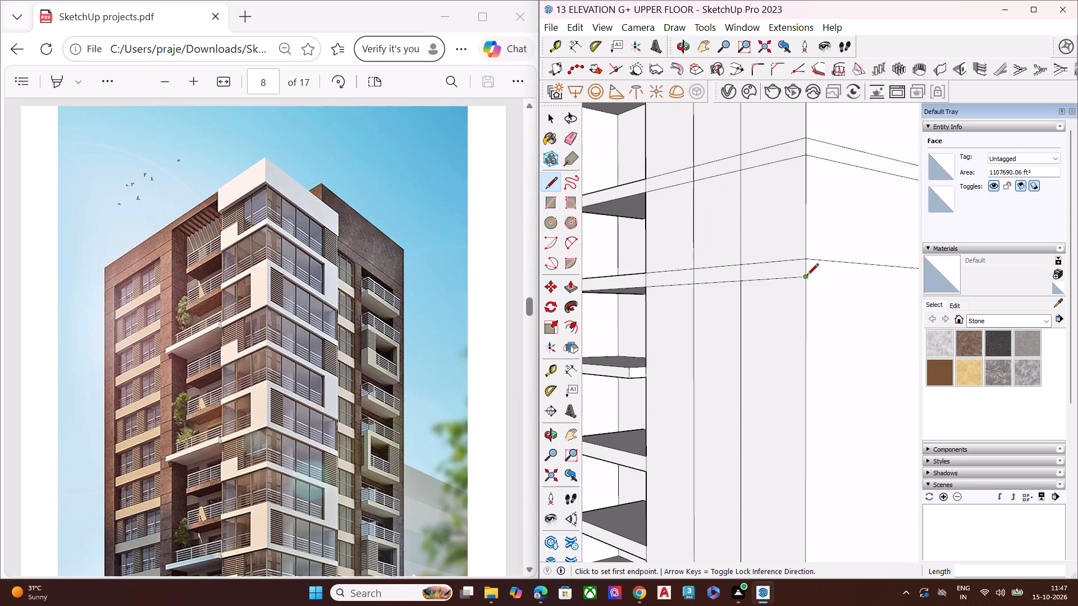
click(806, 278)
scroll(686, 289, down, 6)
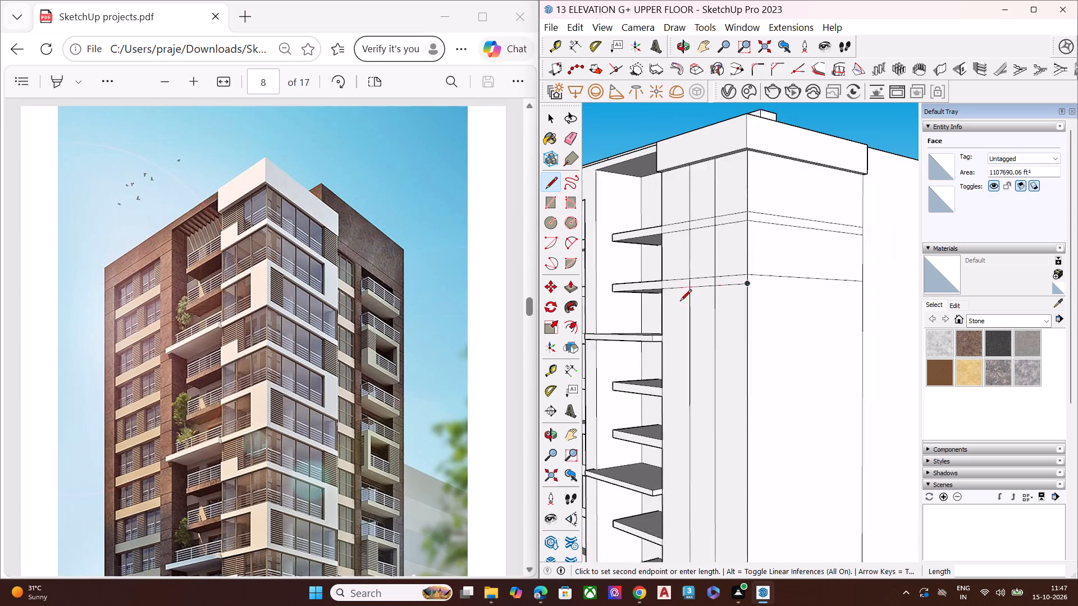
scroll(680, 302, down, 1)
scroll(845, 300, up, 6)
click(849, 284)
scroll(822, 281, down, 7)
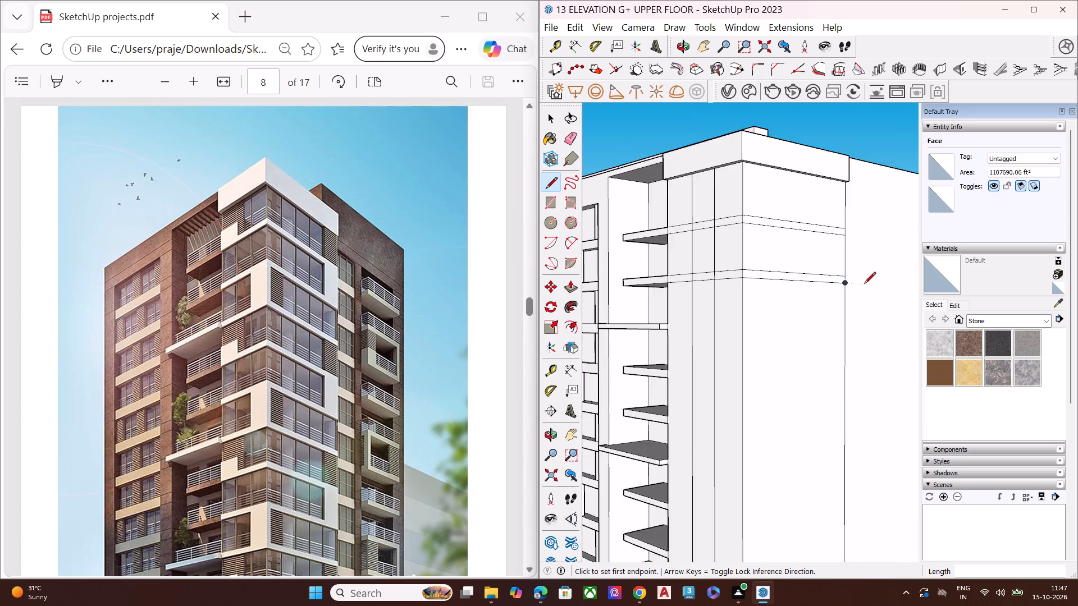
Draw lines extending the highest intermediate long slab's upper and lower edges across the corner block's front face to its outer vertical edge.
scroll(869, 295, down, 5)
scroll(751, 319, up, 1)
scroll(751, 319, down, 1)
scroll(750, 319, up, 1)
scroll(750, 318, down, 1)
scroll(750, 318, up, 13)
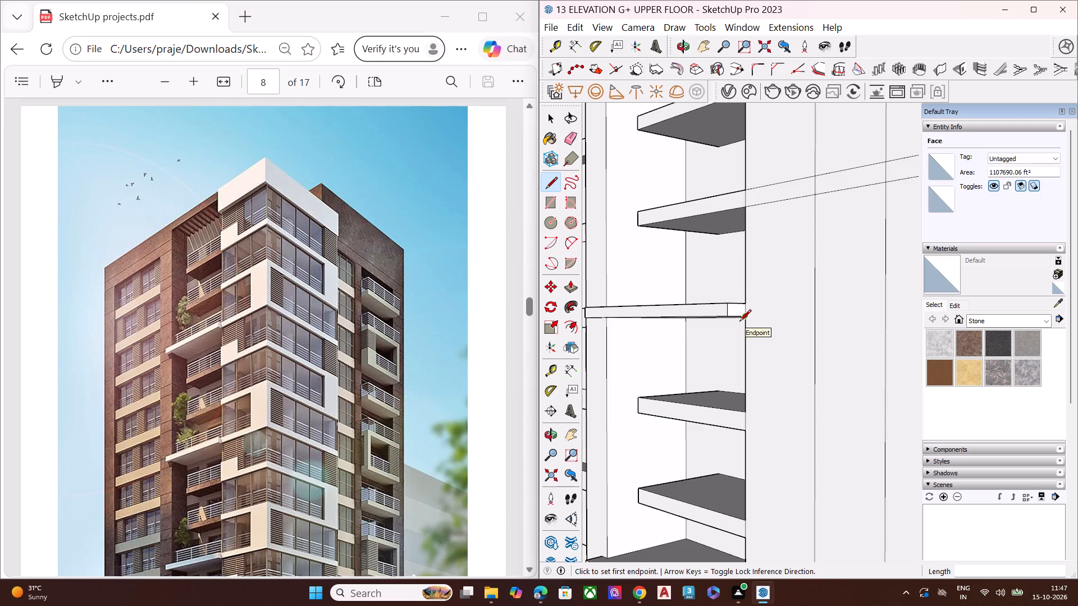
click(744, 304)
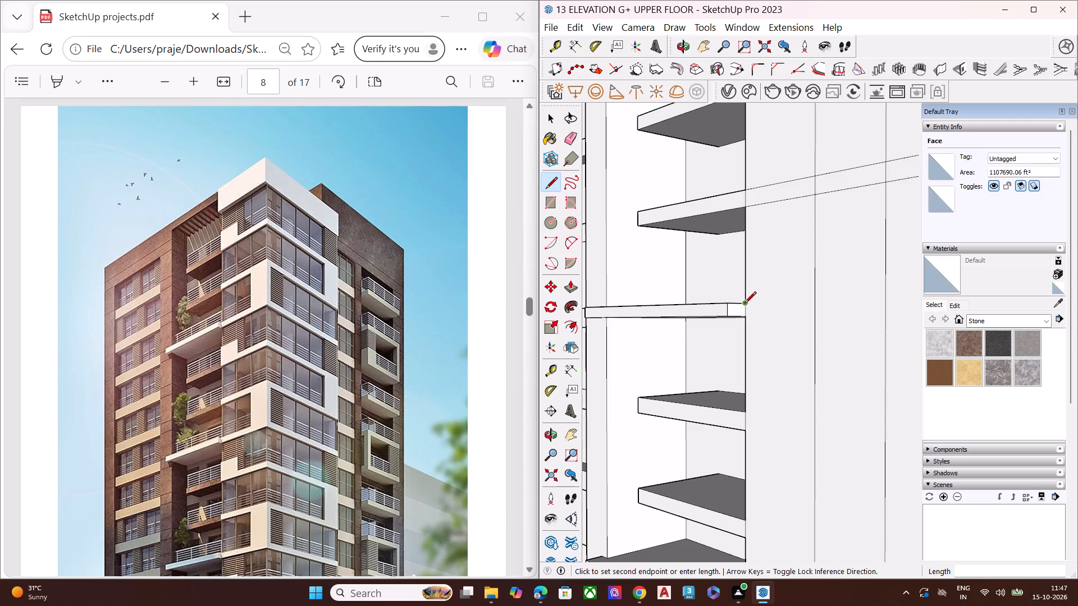
scroll(728, 315, down, 5)
click(859, 311)
key(space)
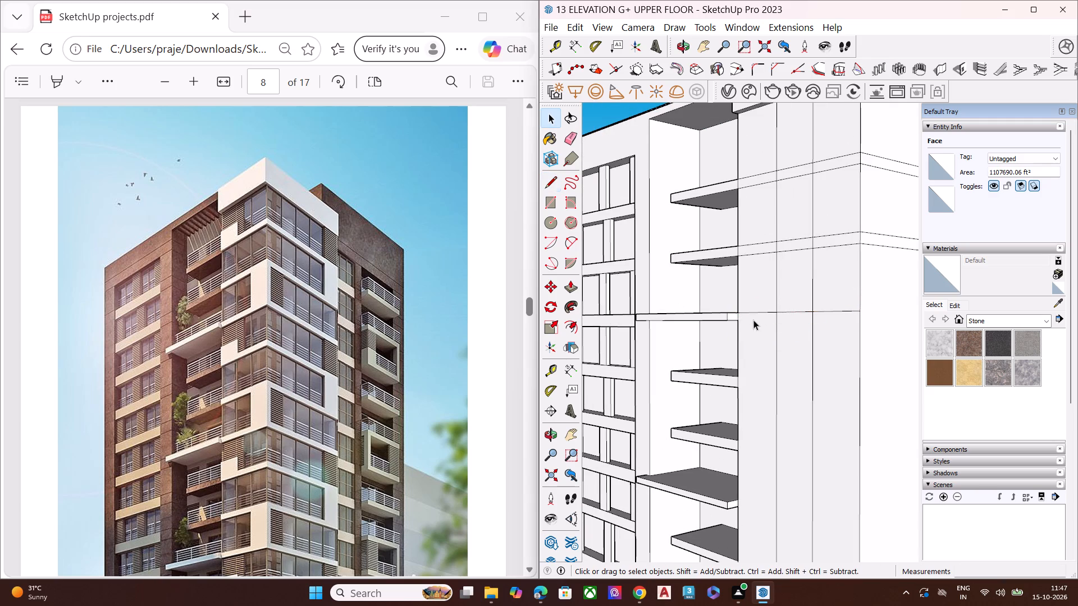
key(l)
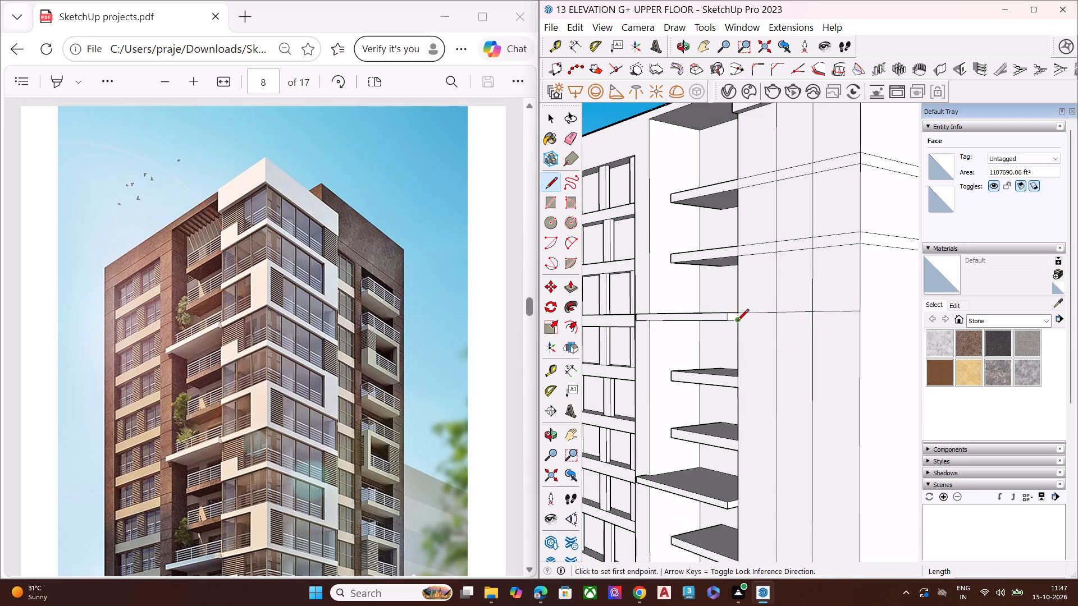
click(737, 322)
click(862, 323)
Continue the highest intermediate long slab's upper and lower lines across the adjoining side face to that face's far vertical edge.
scroll(769, 319, down, 6)
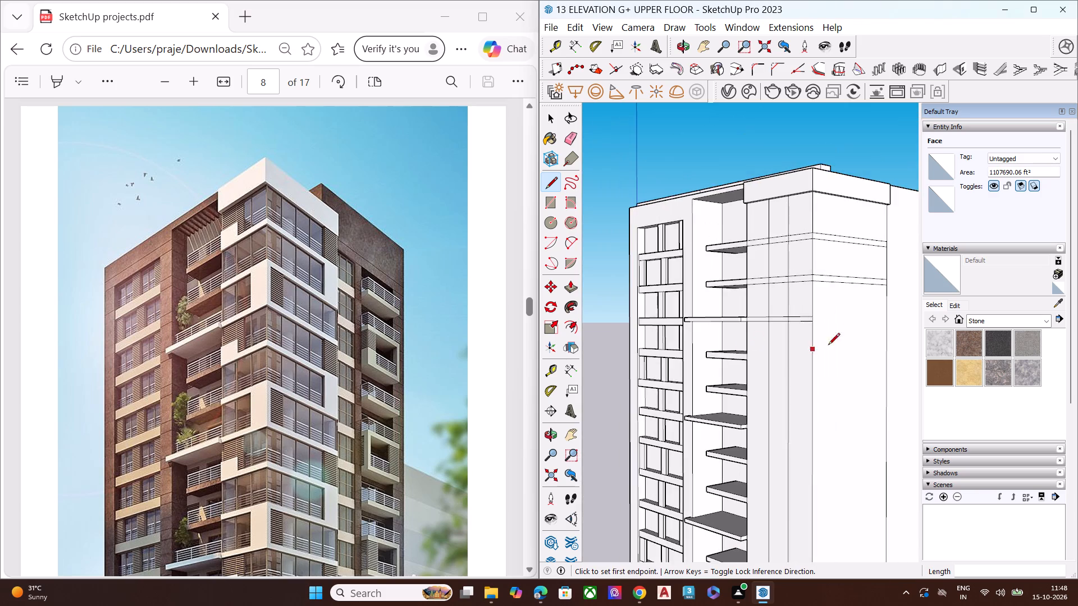
scroll(830, 323, up, 2)
scroll(825, 319, down, 1)
scroll(824, 319, up, 2)
scroll(820, 319, down, 1)
scroll(818, 320, up, 3)
click(806, 314)
scroll(765, 328, down, 7)
scroll(846, 329, up, 6)
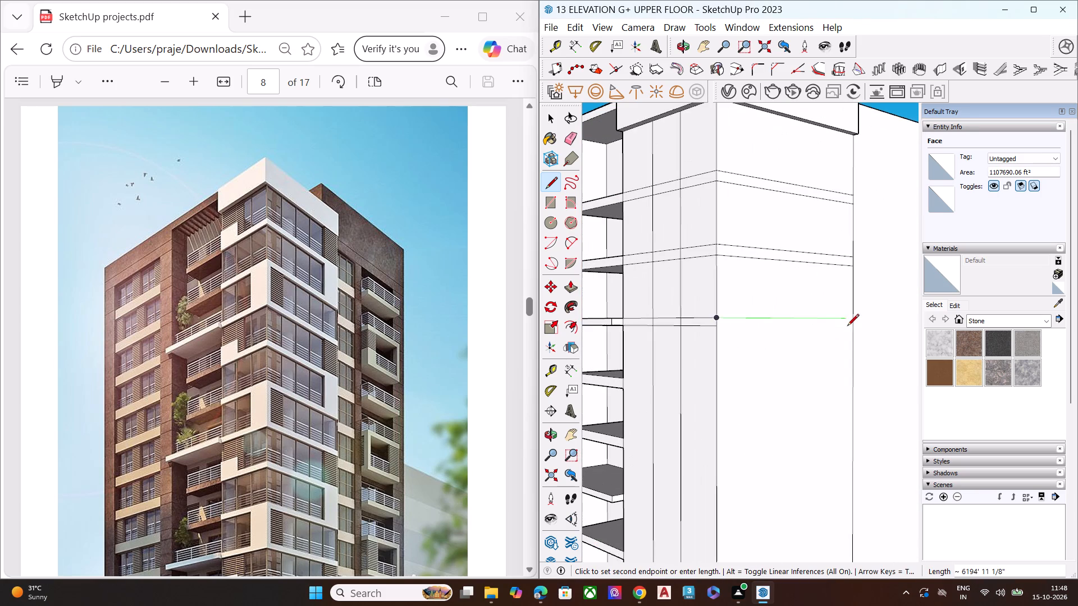
click(853, 320)
key(space)
key(l)
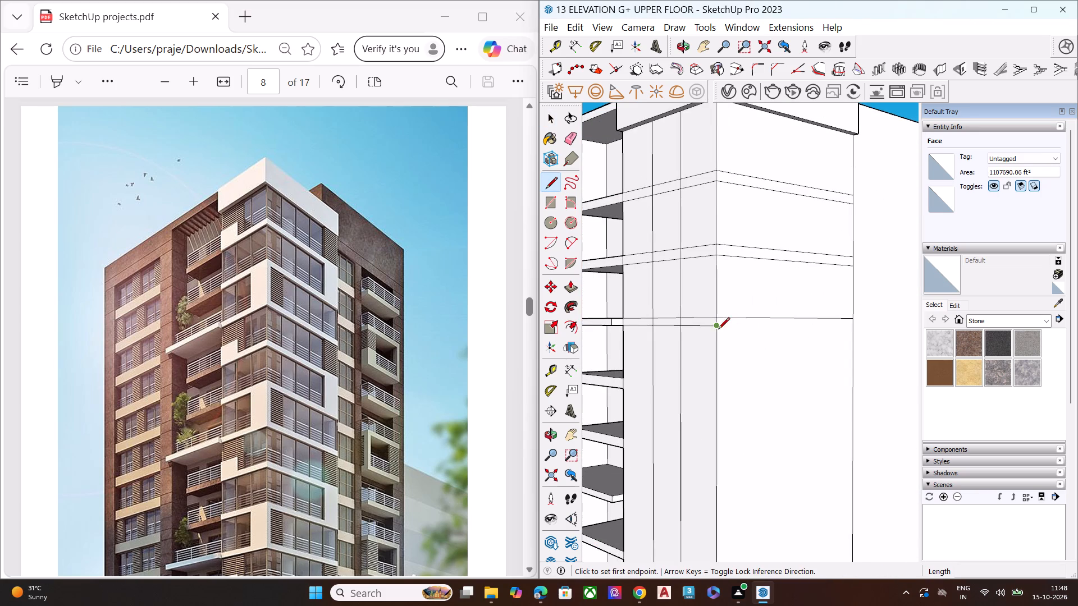
click(718, 329)
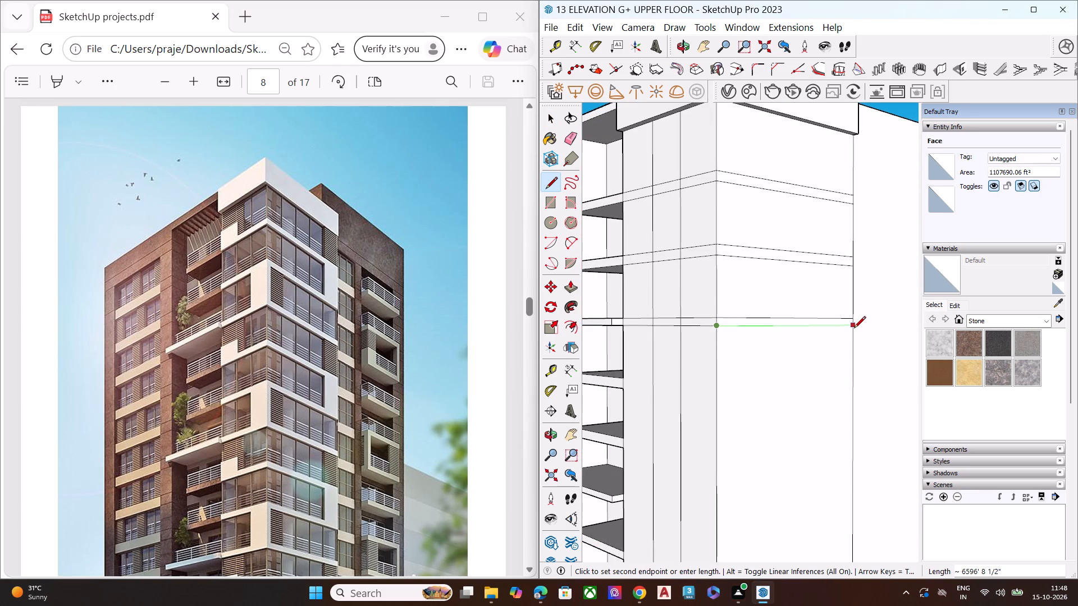
click(853, 329)
key(space)
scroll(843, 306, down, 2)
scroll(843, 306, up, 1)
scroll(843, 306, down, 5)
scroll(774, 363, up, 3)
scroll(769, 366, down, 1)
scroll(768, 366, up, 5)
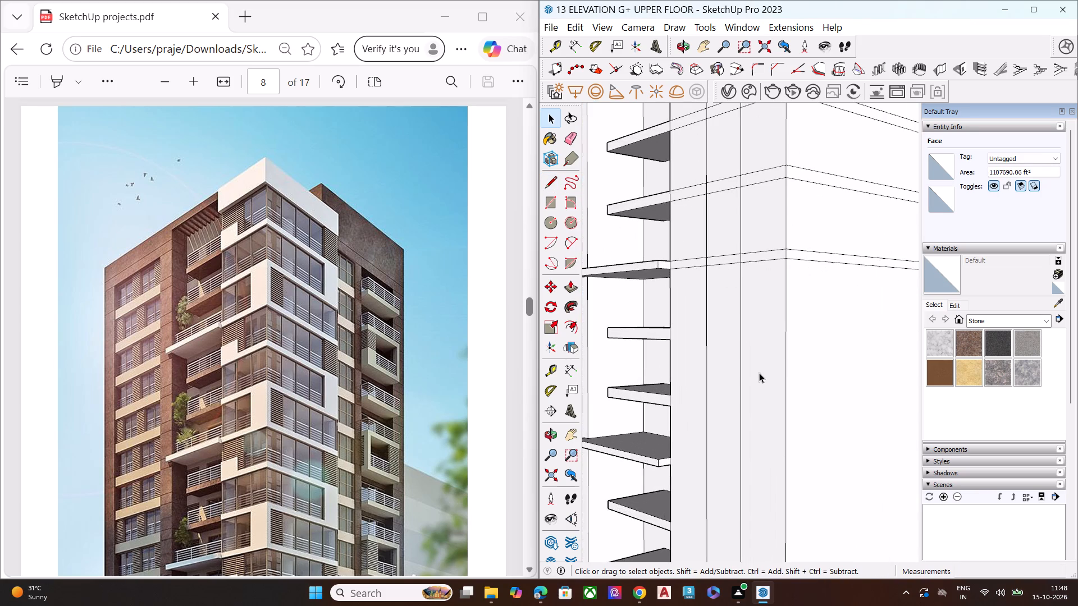
Draw a line from the third short slab's upper front corner across the corner block's front face to its outer vertical edge.
key(l)
scroll(685, 339, up, 4)
click(663, 321)
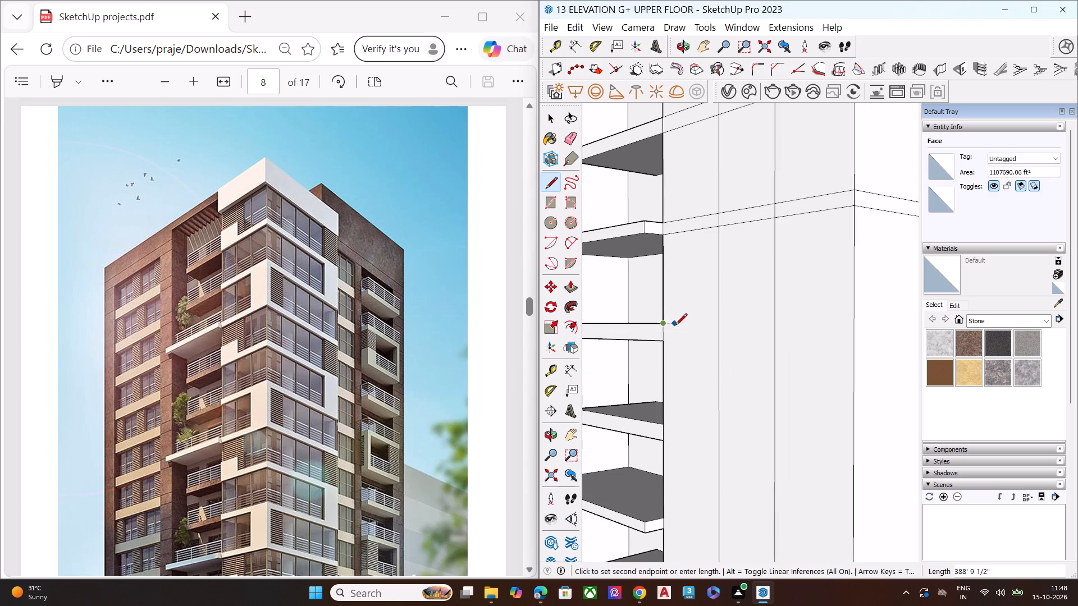
scroll(693, 355, down, 3)
click(806, 334)
key(space)
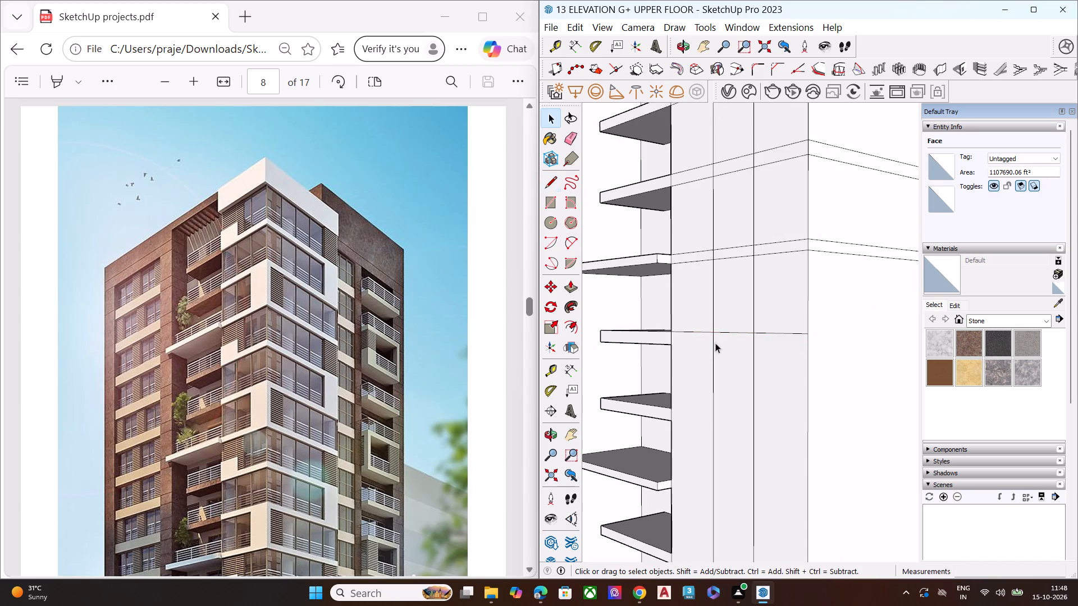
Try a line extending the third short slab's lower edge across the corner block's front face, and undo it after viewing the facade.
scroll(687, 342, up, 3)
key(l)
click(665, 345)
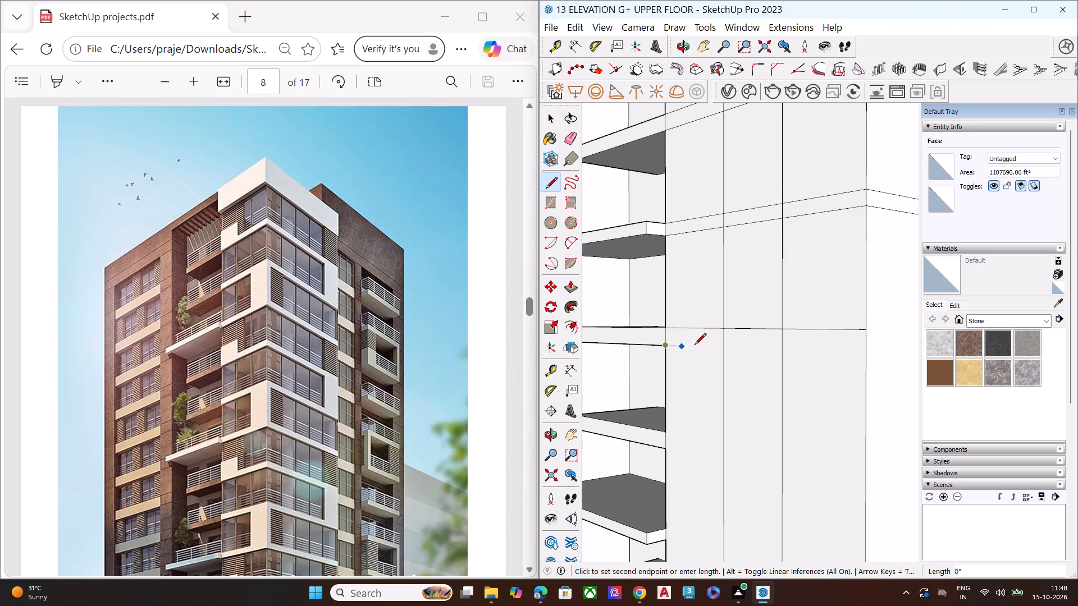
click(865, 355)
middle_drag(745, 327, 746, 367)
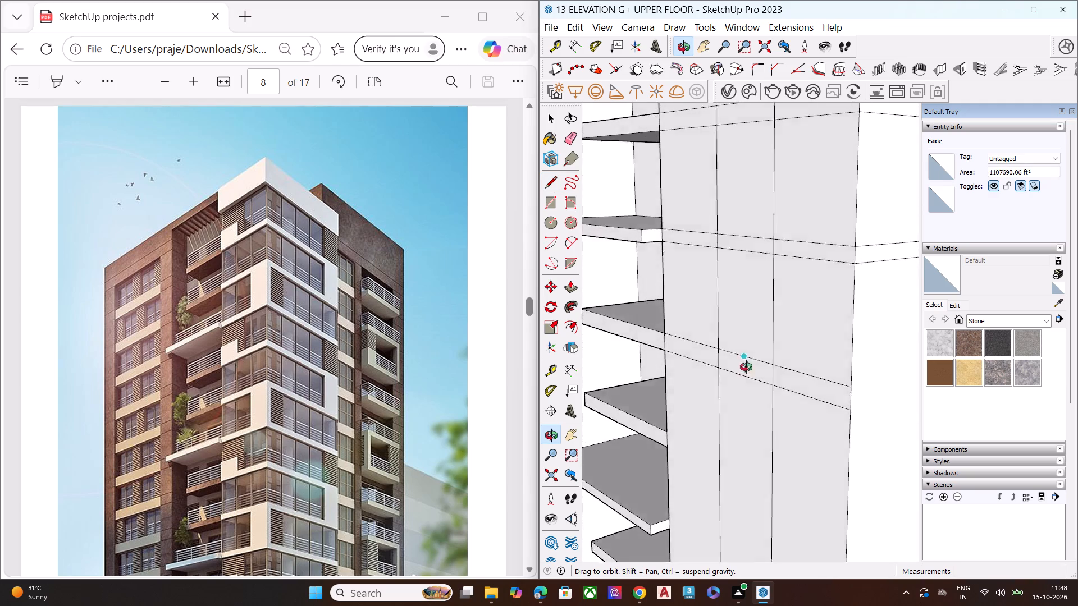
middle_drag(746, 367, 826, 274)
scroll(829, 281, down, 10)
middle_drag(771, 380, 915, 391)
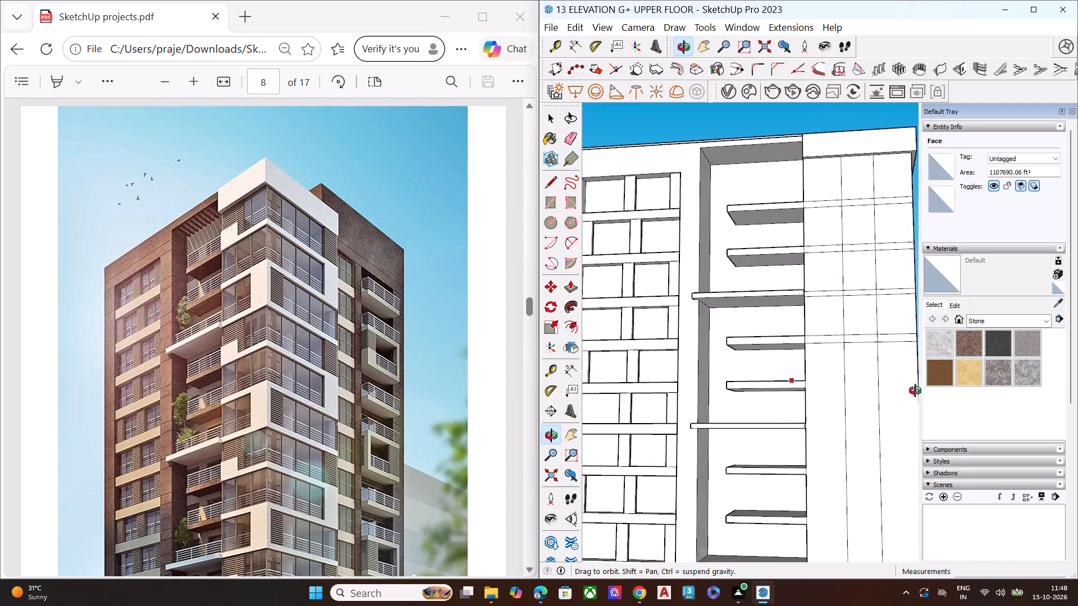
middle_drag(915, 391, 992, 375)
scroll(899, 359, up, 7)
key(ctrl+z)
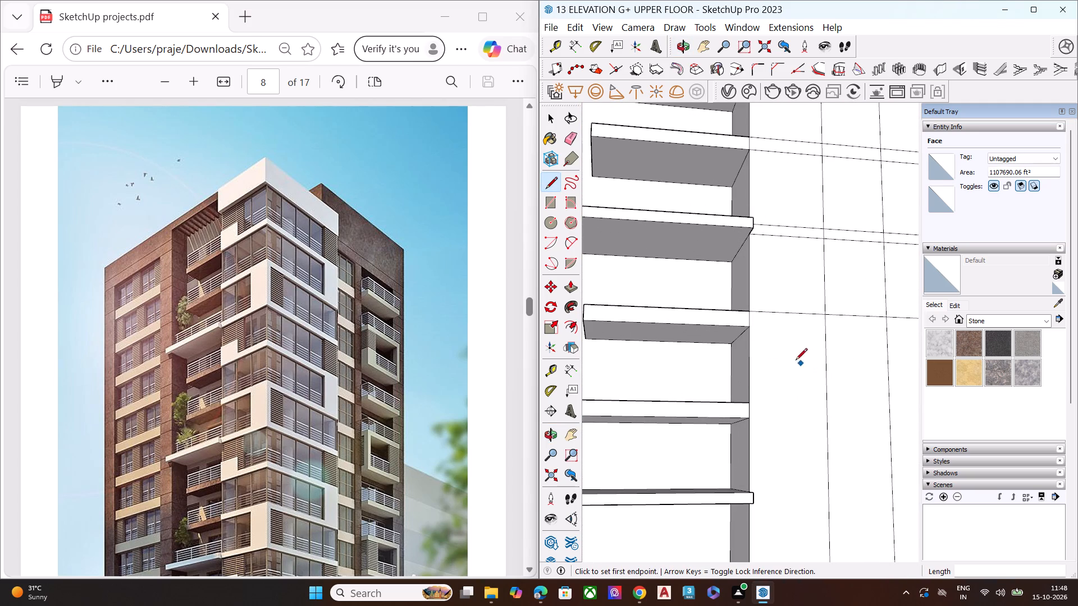
Push the underside of the third short slab, just below the highest intermediate long slab, slightly upward to thin it.
key(space)
click(712, 336)
key(p)
click(712, 336)
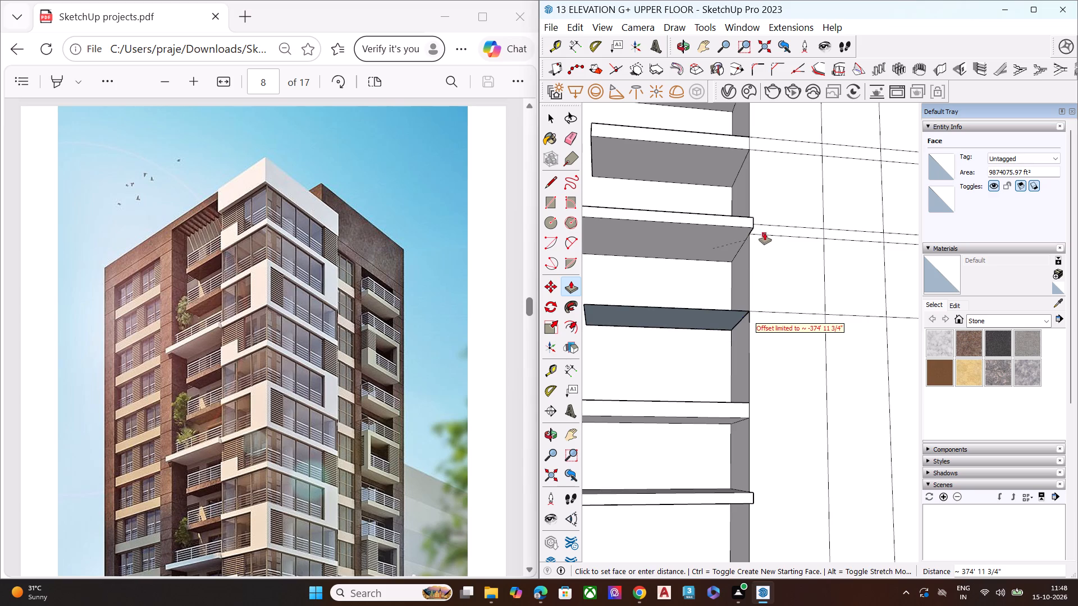
scroll(749, 329, up, 1)
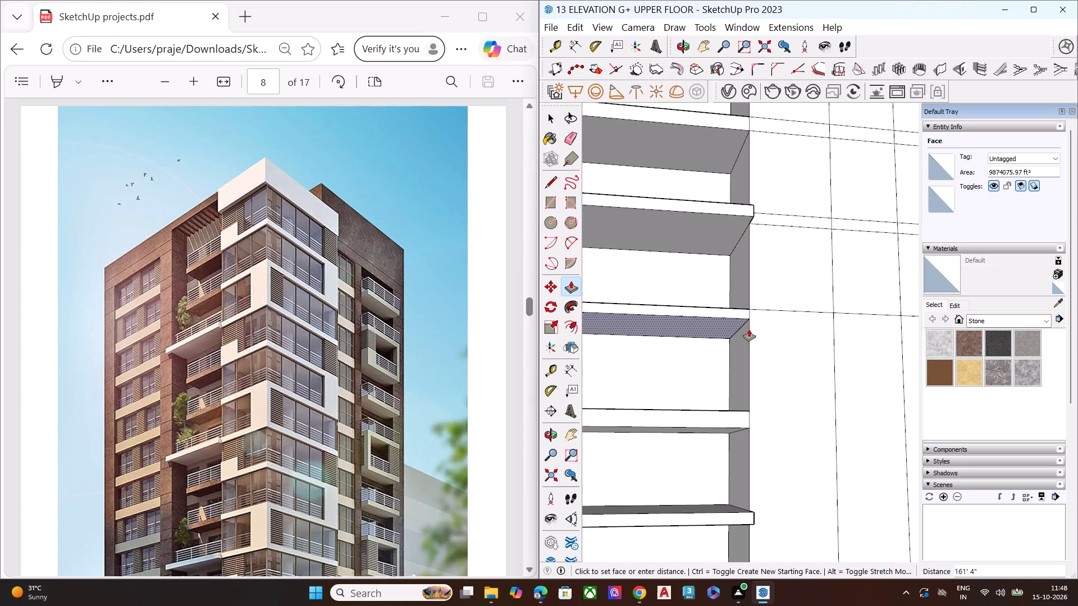
scroll(729, 329, up, 6)
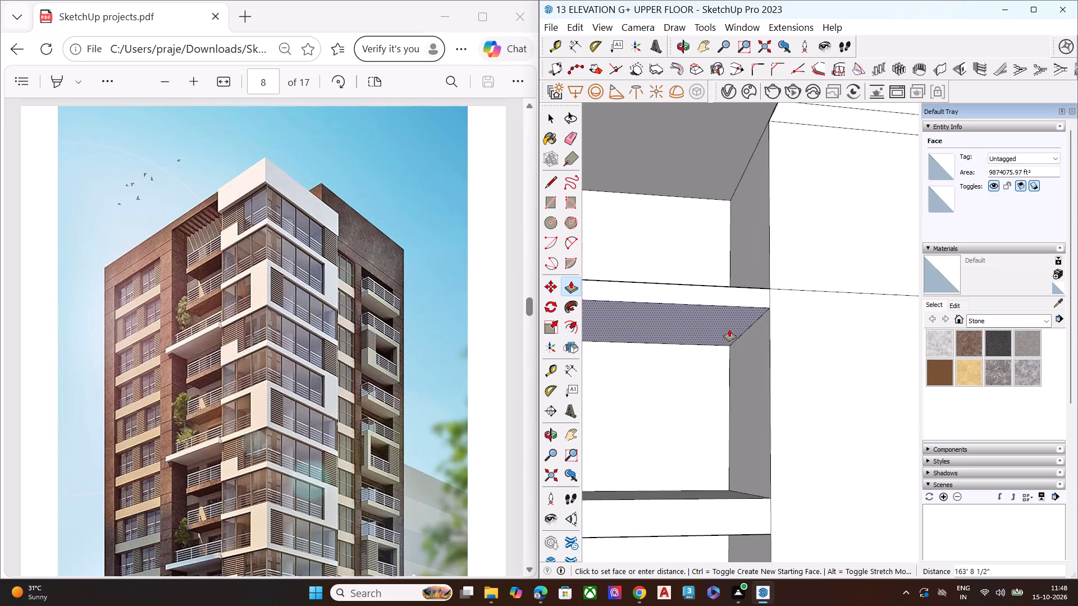
scroll(729, 329, down, 8)
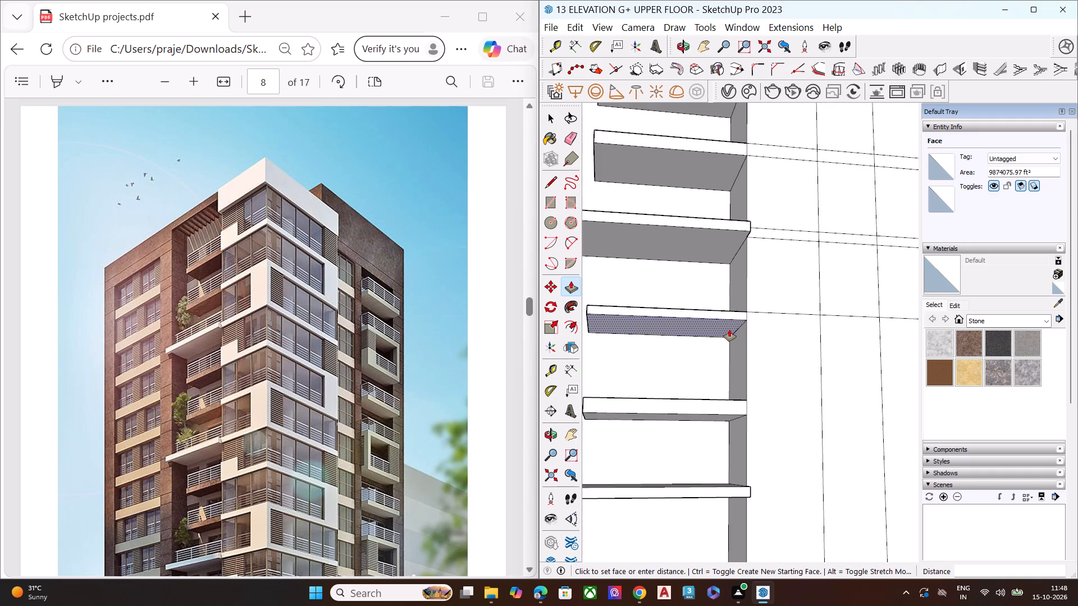
scroll(729, 329, down, 5)
scroll(705, 336, up, 6)
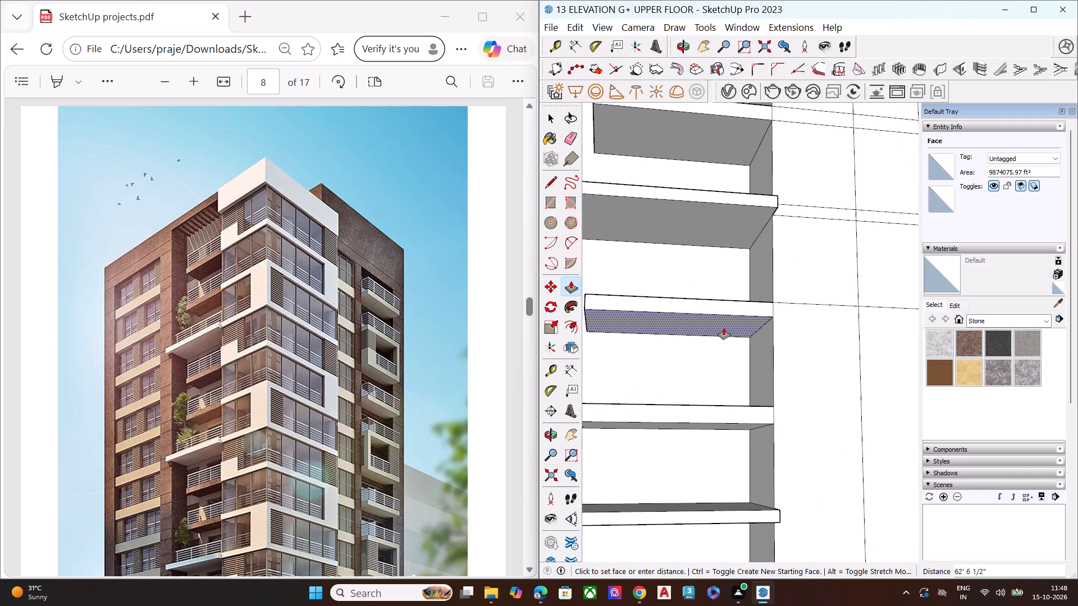
click(724, 328)
key(space)
Push the underside of the fourth short slab slightly upward to thin it.
middle_drag(741, 415, 750, 379)
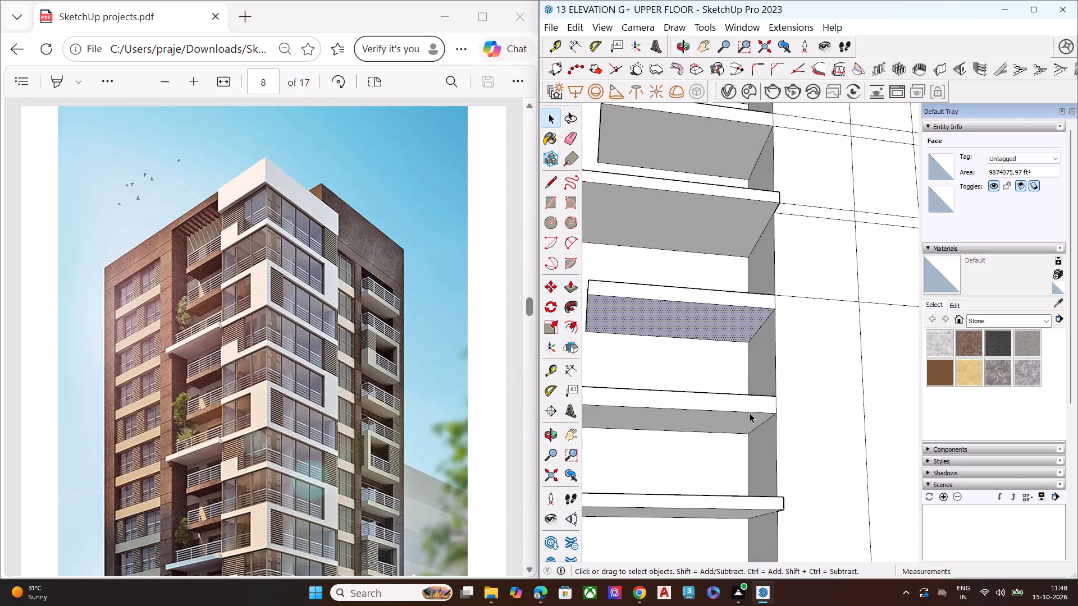
click(750, 413)
click(751, 424)
key(p)
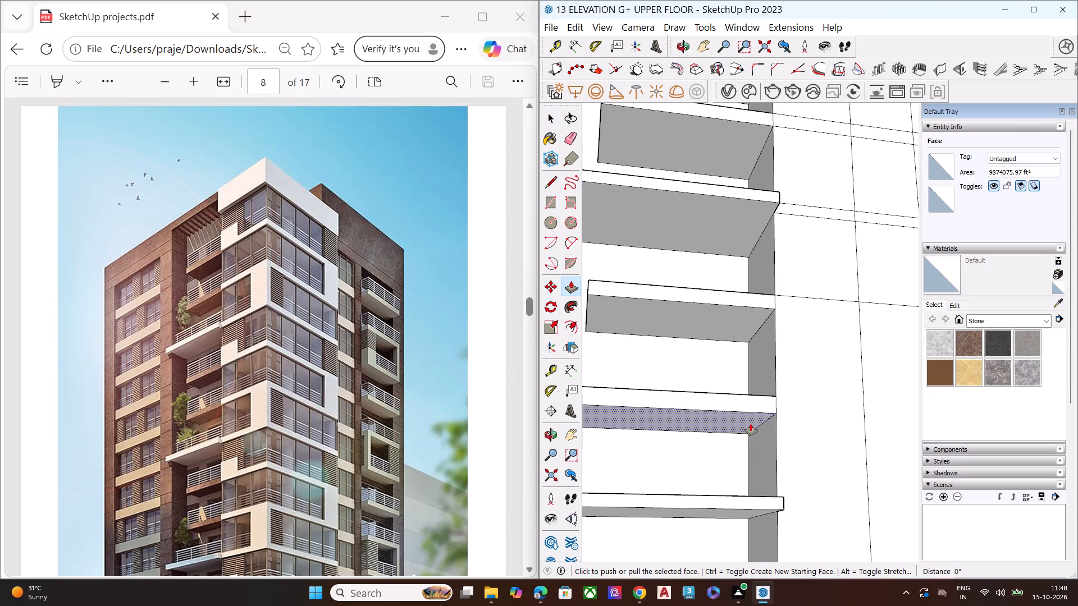
click(751, 420)
click(758, 417)
key(space)
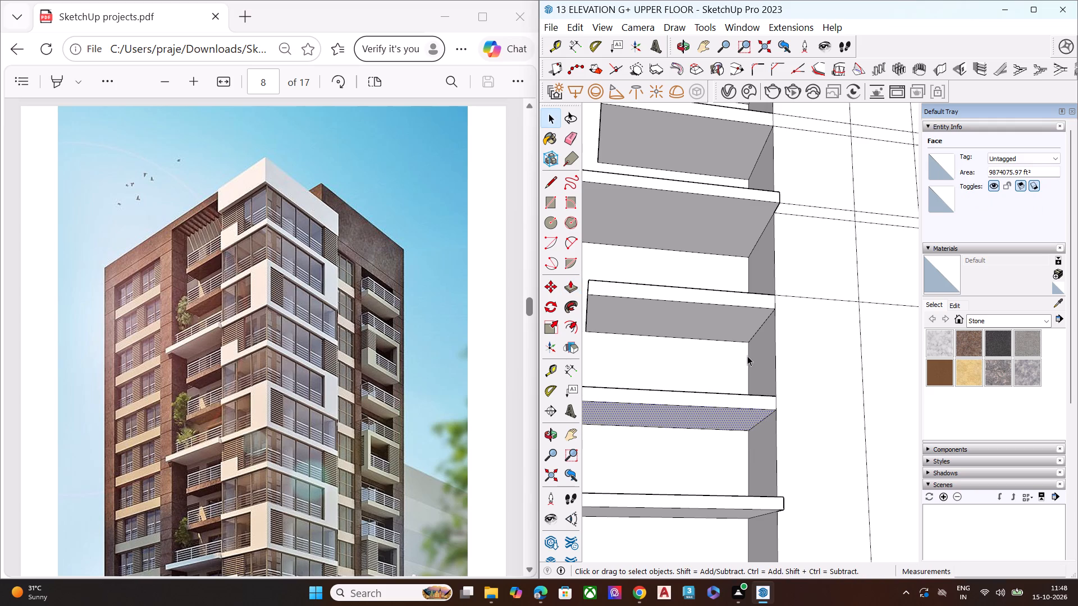
Push the underside of the first short slab below the second intermediate long slab slightly upward to thin it.
scroll(752, 348, up, 1)
scroll(753, 347, down, 13)
scroll(747, 504, up, 7)
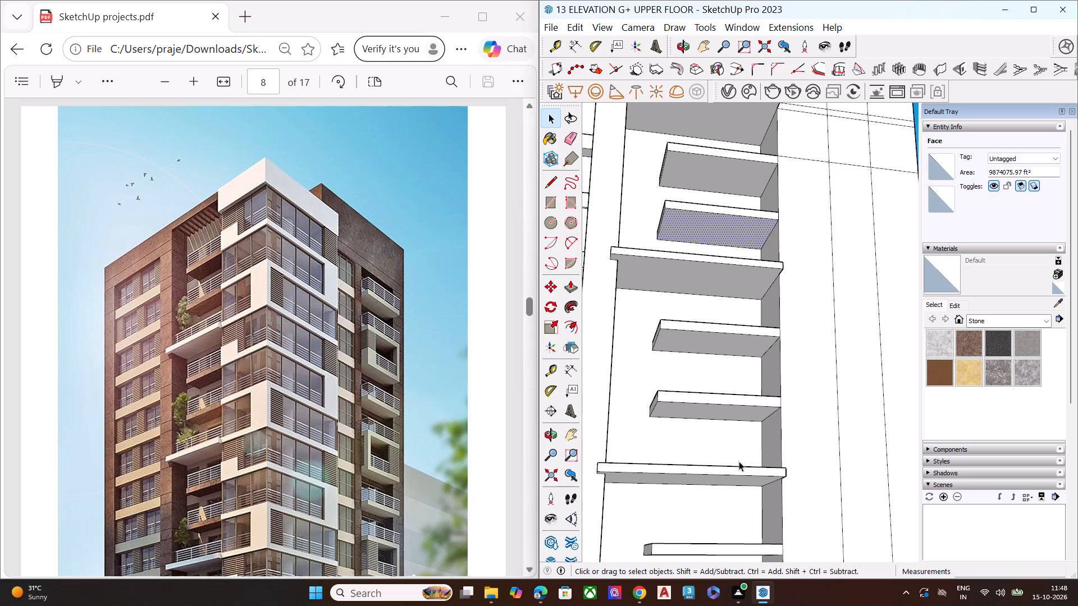
scroll(725, 366, up, 3)
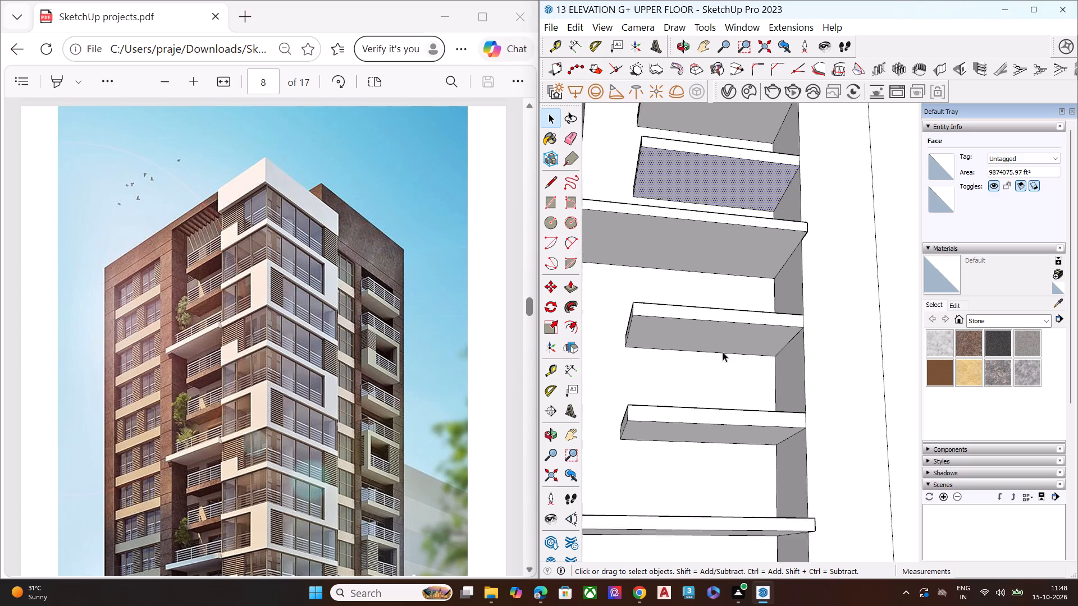
scroll(723, 352, up, 2)
click(733, 339)
key(p)
click(738, 329)
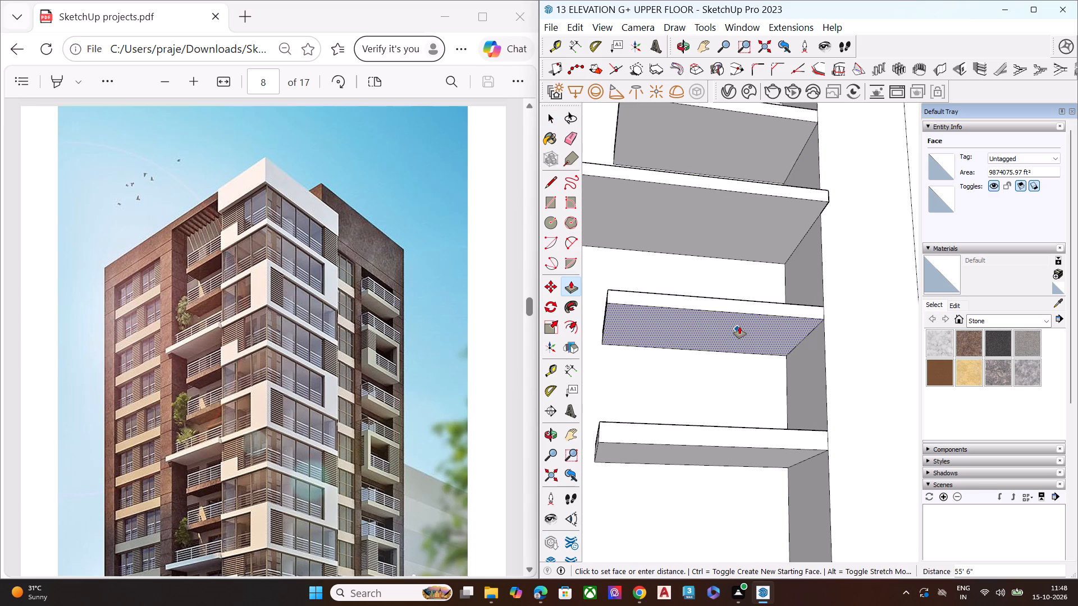
click(741, 329)
key(space)
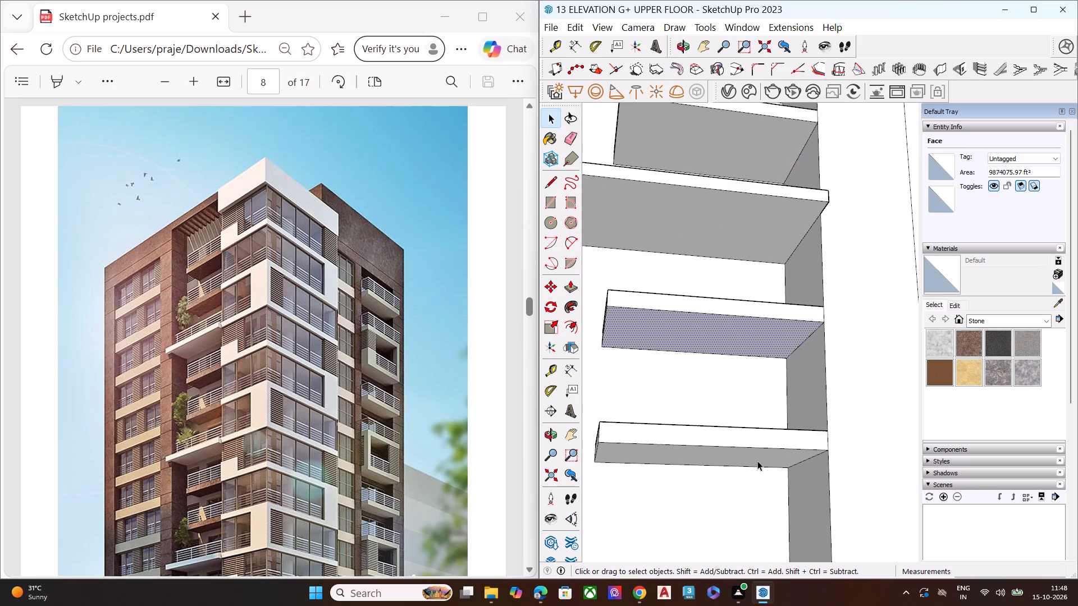
Push the underside of the second short slab below the second intermediate long slab slightly upward to thin it.
click(757, 461)
key(p)
click(760, 452)
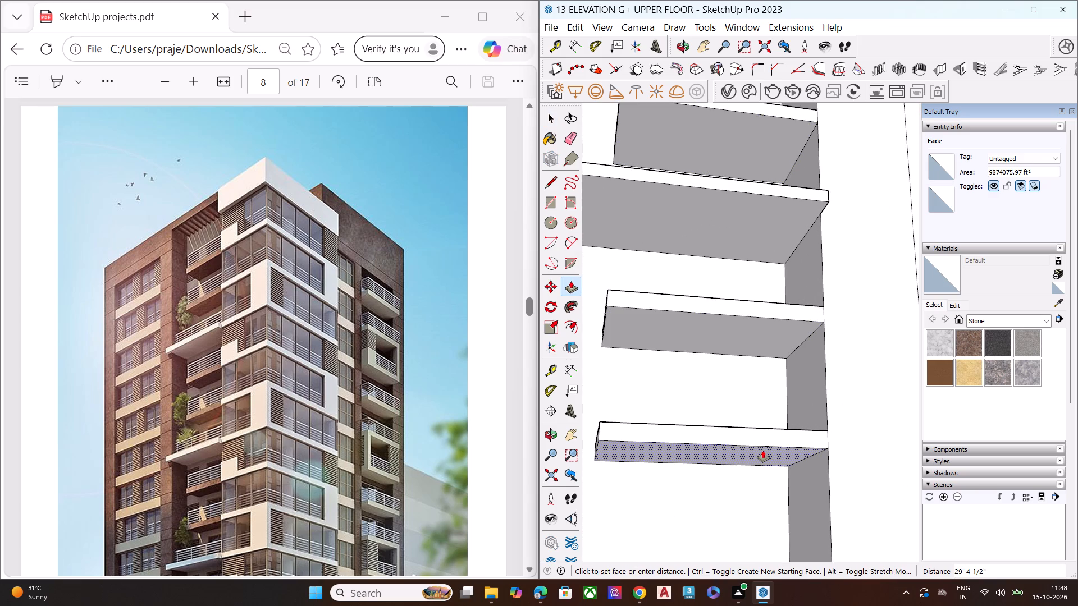
click(763, 451)
key(space)
Draw a line from the third short slab's lower front corner across the corner block's front face to its outer vertical edge.
scroll(725, 390, down, 14)
scroll(715, 484, up, 3)
scroll(715, 484, down, 3)
scroll(715, 484, up, 2)
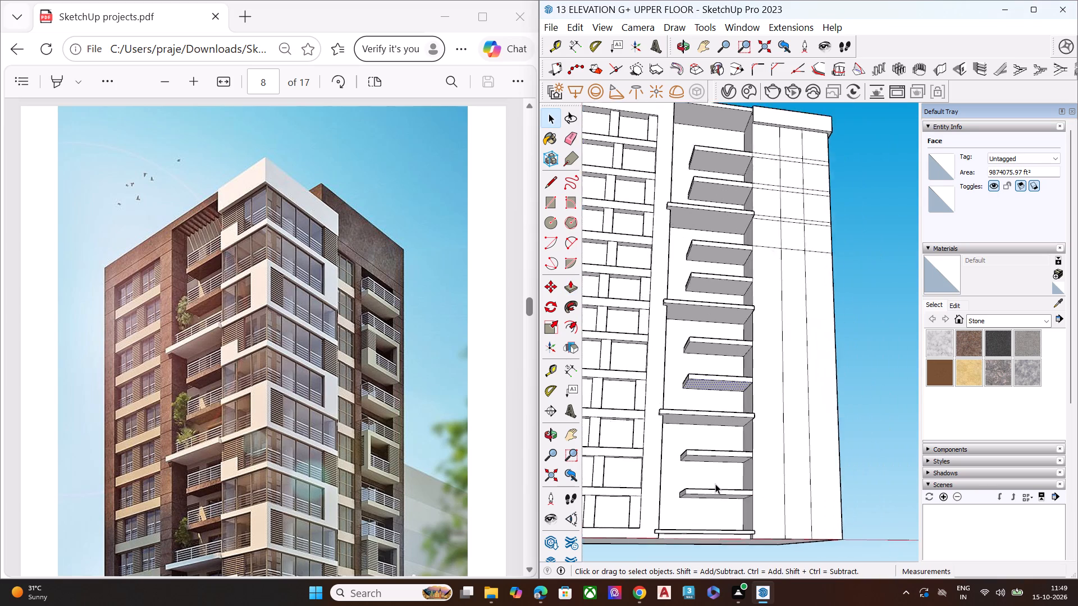
scroll(715, 484, up, 3)
scroll(706, 403, down, 8)
middle_drag(750, 393, 686, 493)
scroll(729, 343, up, 7)
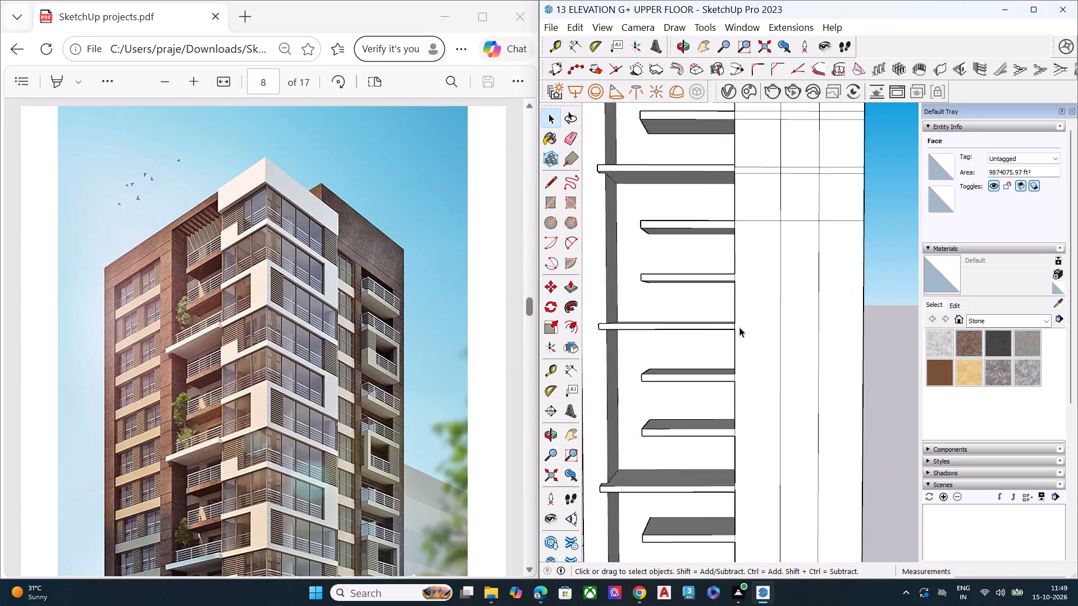
scroll(739, 327, up, 3)
key(l)
click(733, 221)
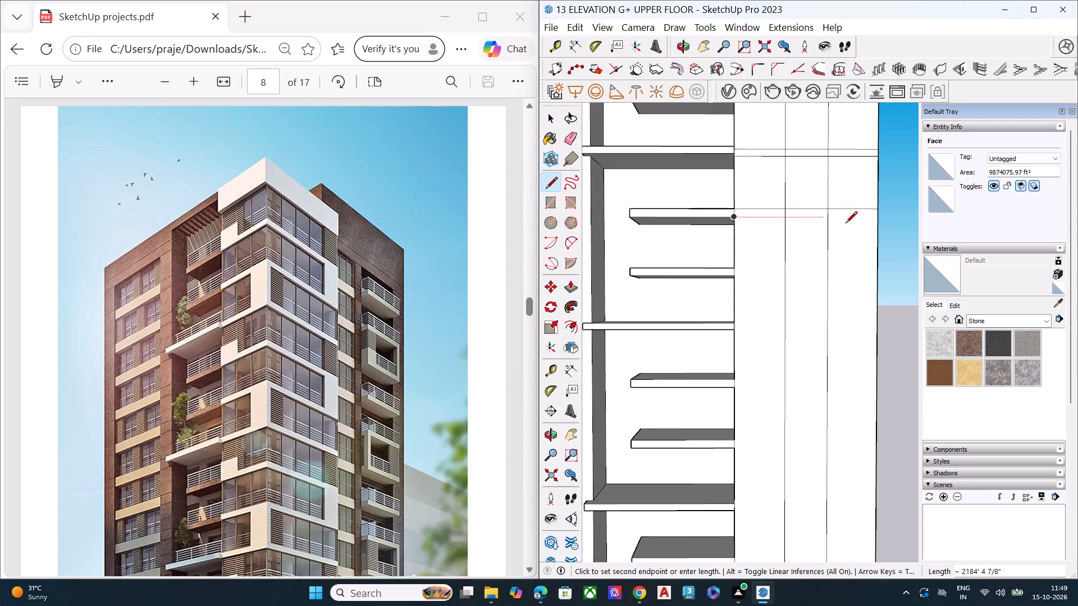
click(878, 219)
key(space)
Draw lines extending the fourth short slab's upper and lower edges across the corner block's front face to its outer vertical edge.
key(l)
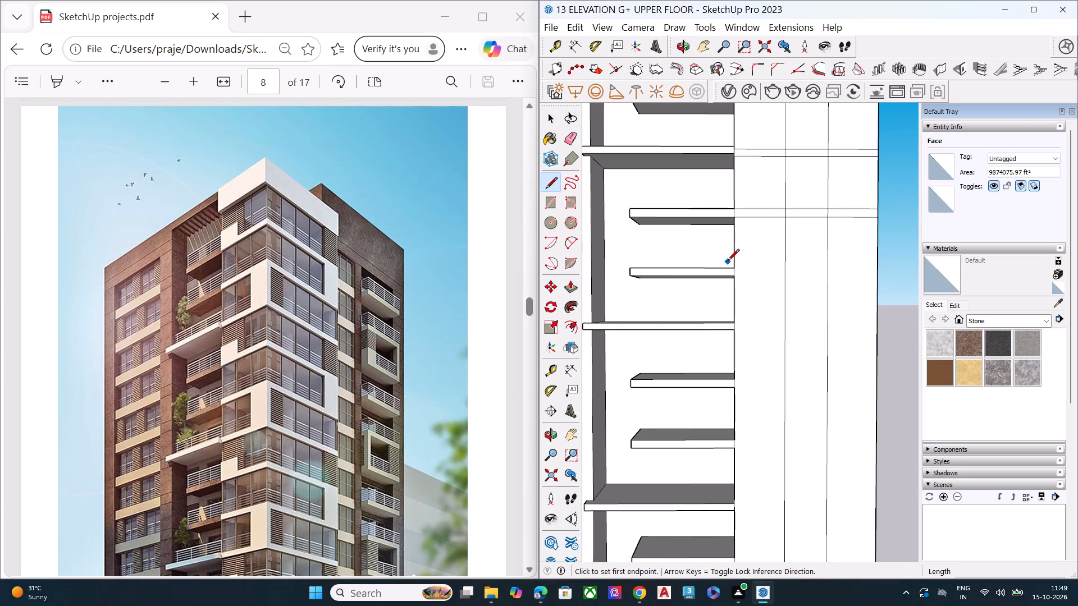
click(733, 271)
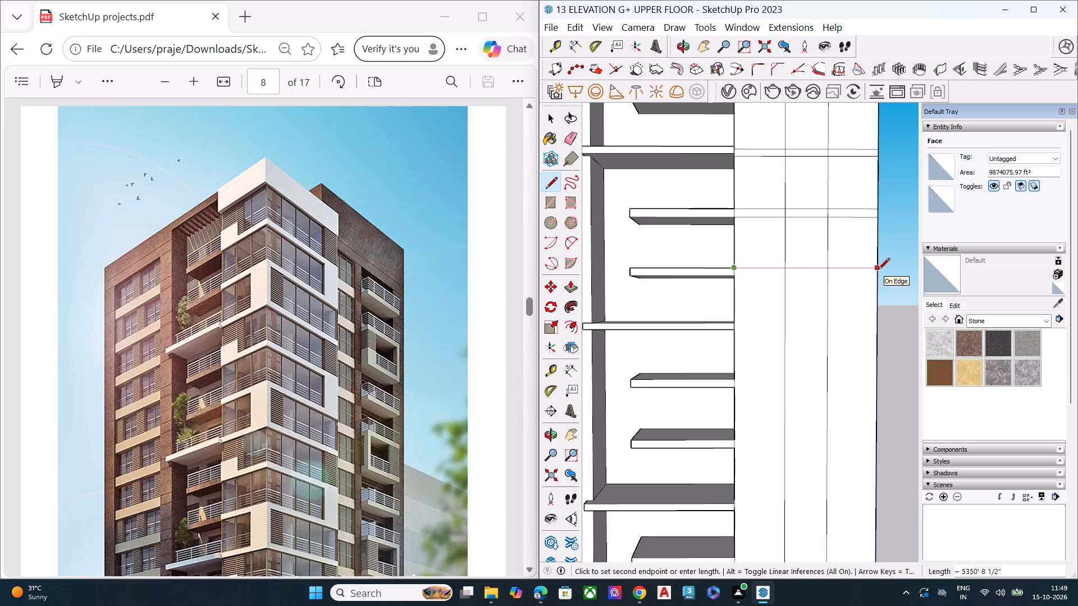
click(878, 270)
key(space)
scroll(730, 282, up, 2)
key(l)
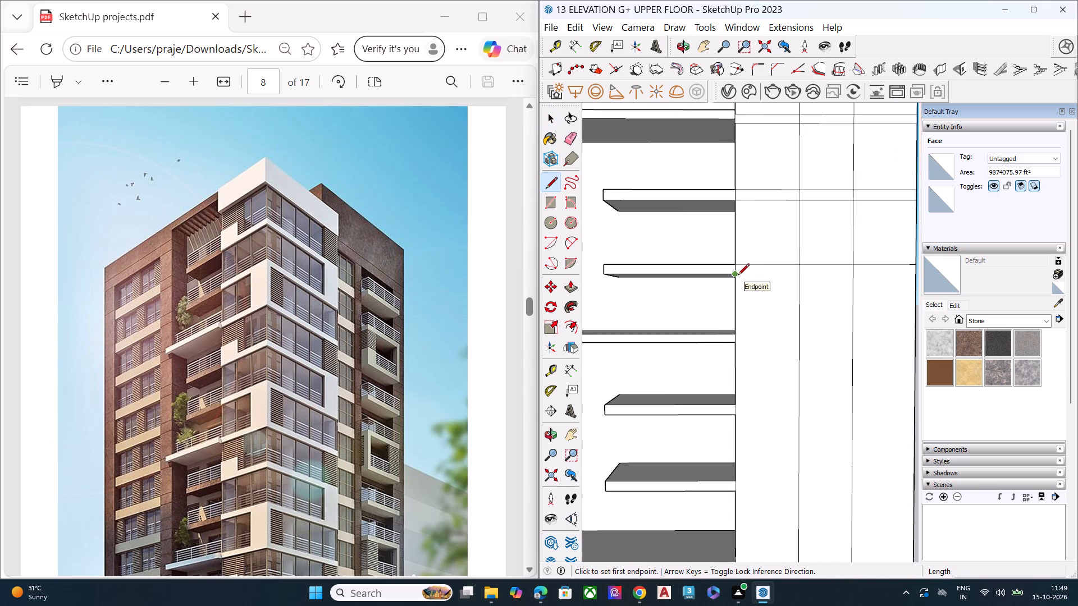
click(734, 274)
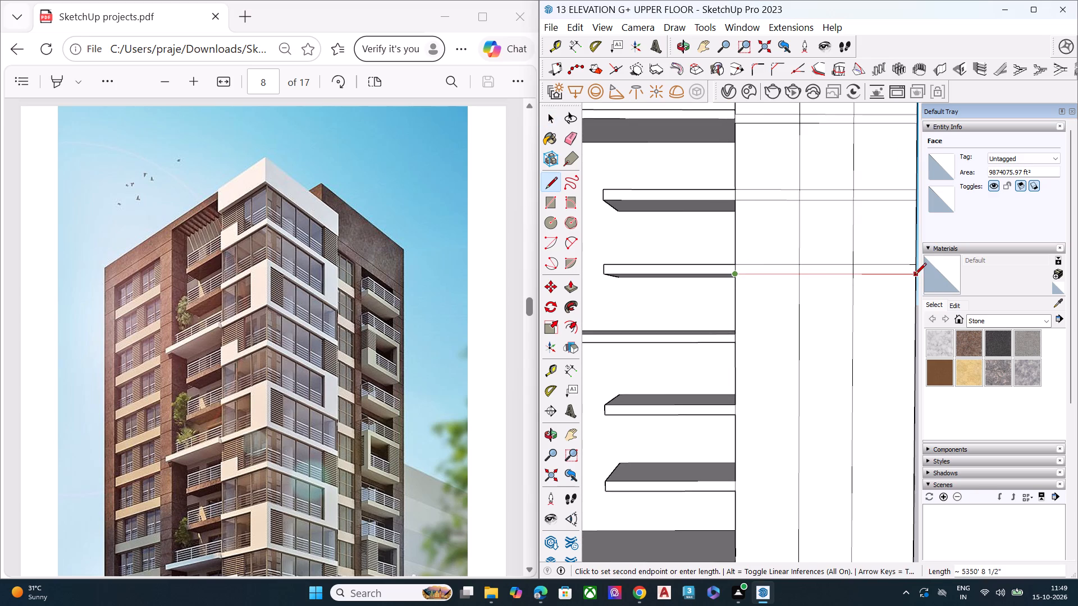
scroll(910, 281, up, 5)
scroll(817, 293, down, 7)
scroll(844, 293, up, 4)
scroll(851, 285, down, 1)
scroll(851, 285, up, 5)
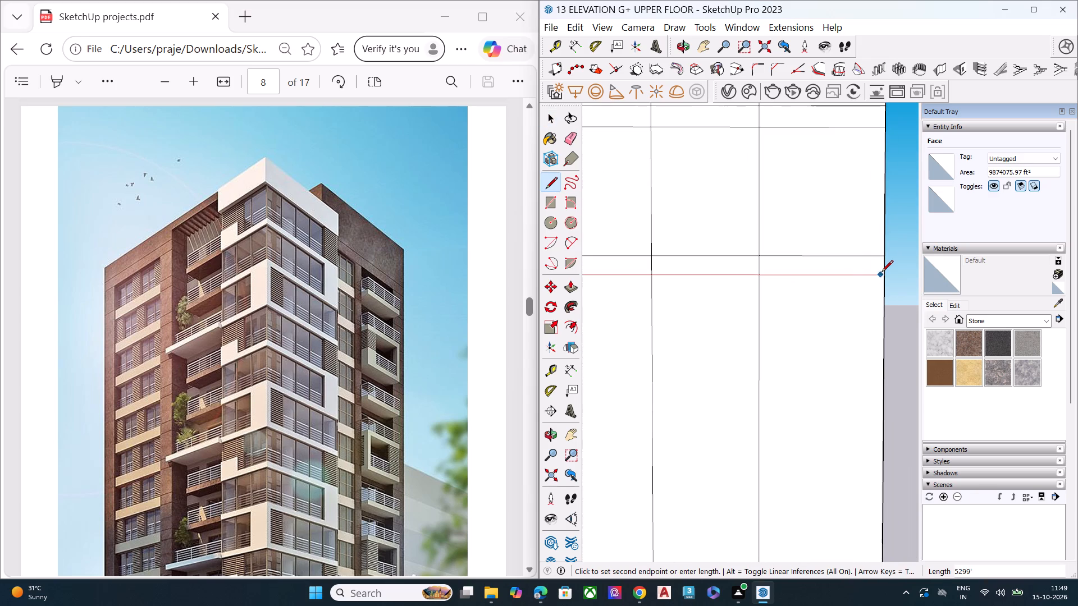
click(883, 272)
scroll(869, 289, down, 7)
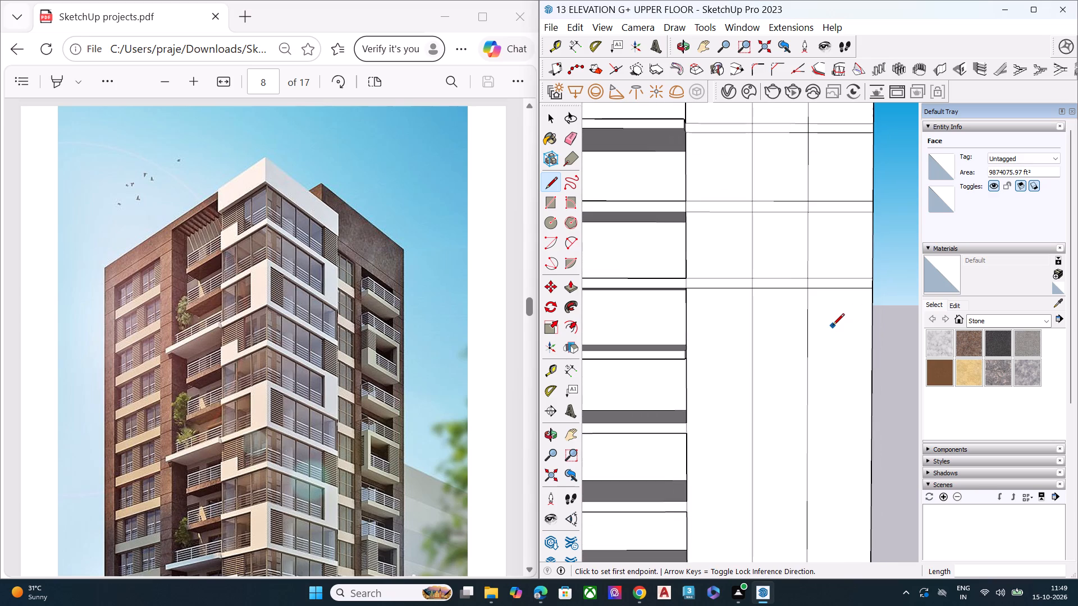